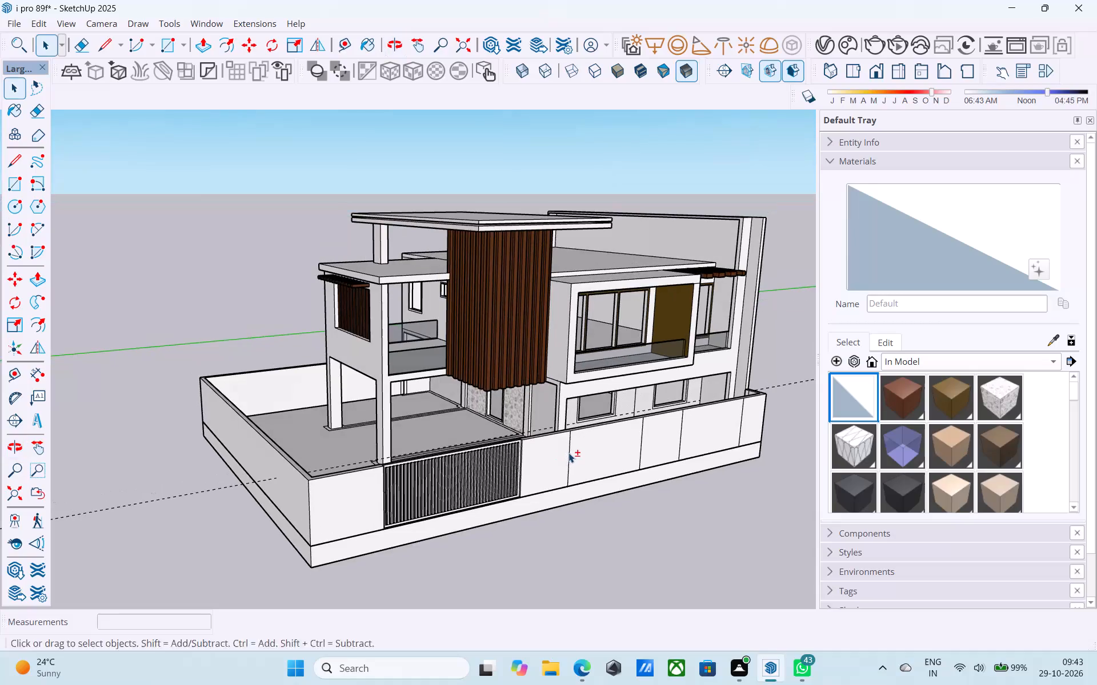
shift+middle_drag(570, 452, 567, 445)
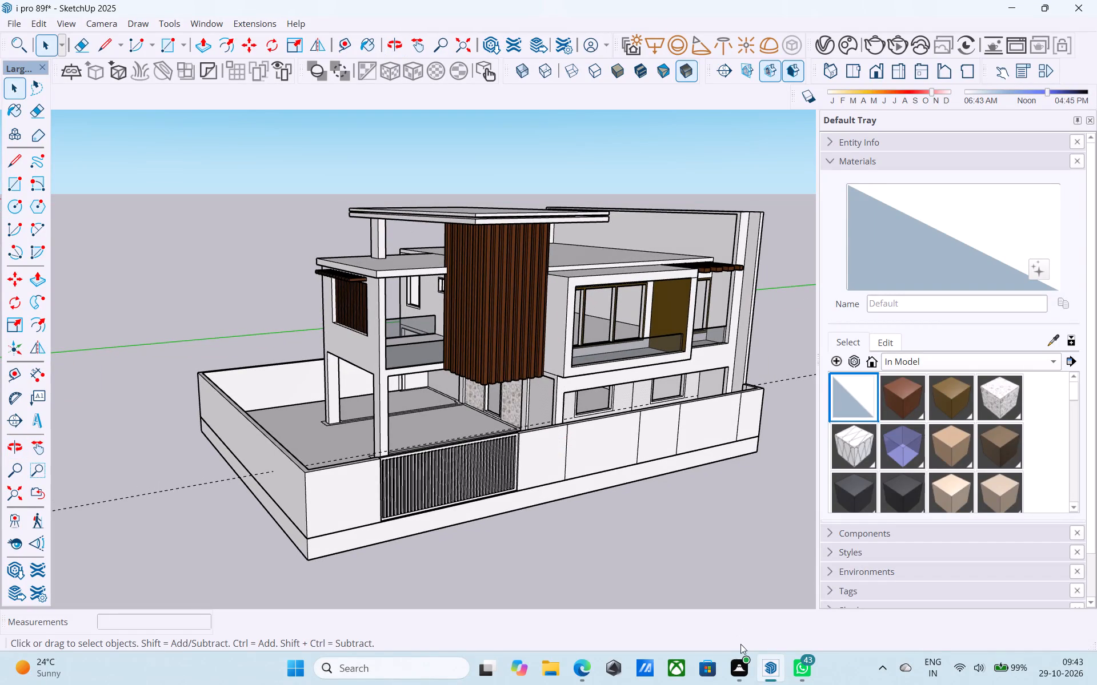
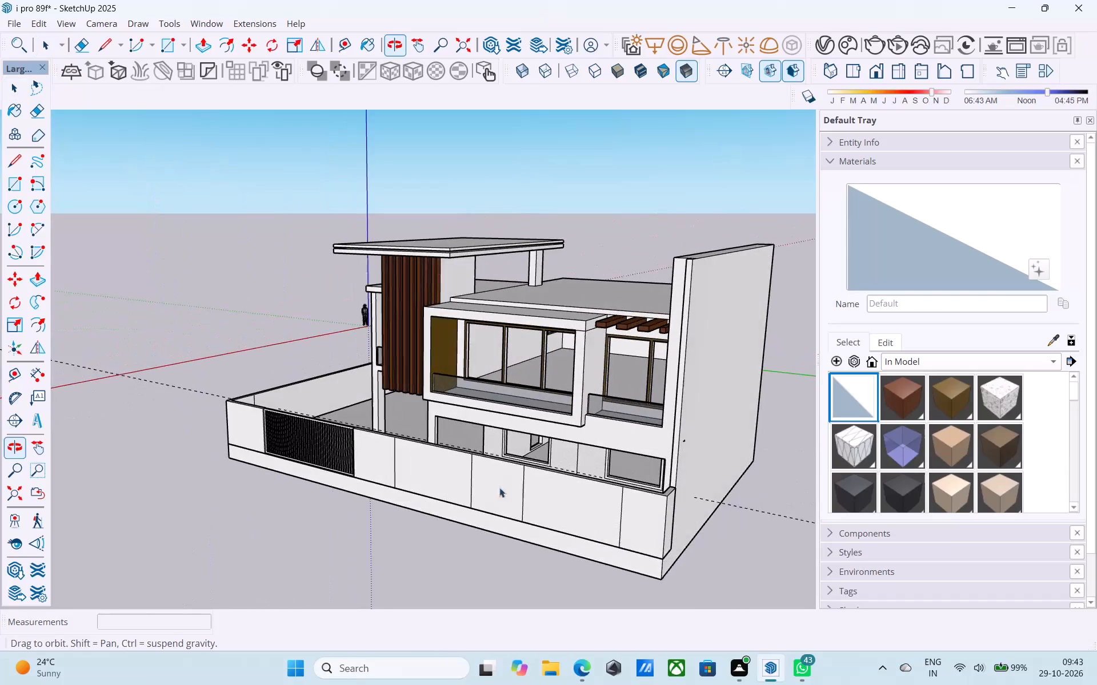
Erase the short stray edge on the tall side wall, beside the upper balcony.
middle_drag(579, 486, 559, 464)
scroll(669, 474, up, 2)
scroll(668, 425, up, 9)
double_click(657, 412)
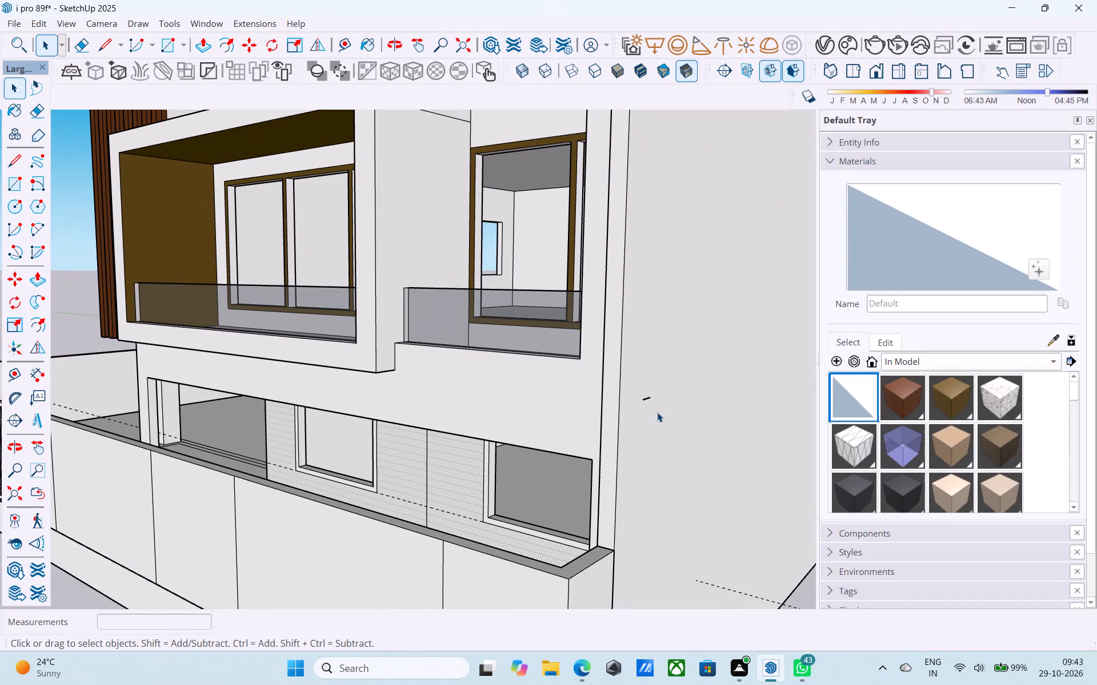
key(e)
click(649, 400)
key(space)
Examine the house exterior from the gate side and the balcony side.
scroll(649, 404, down, 5)
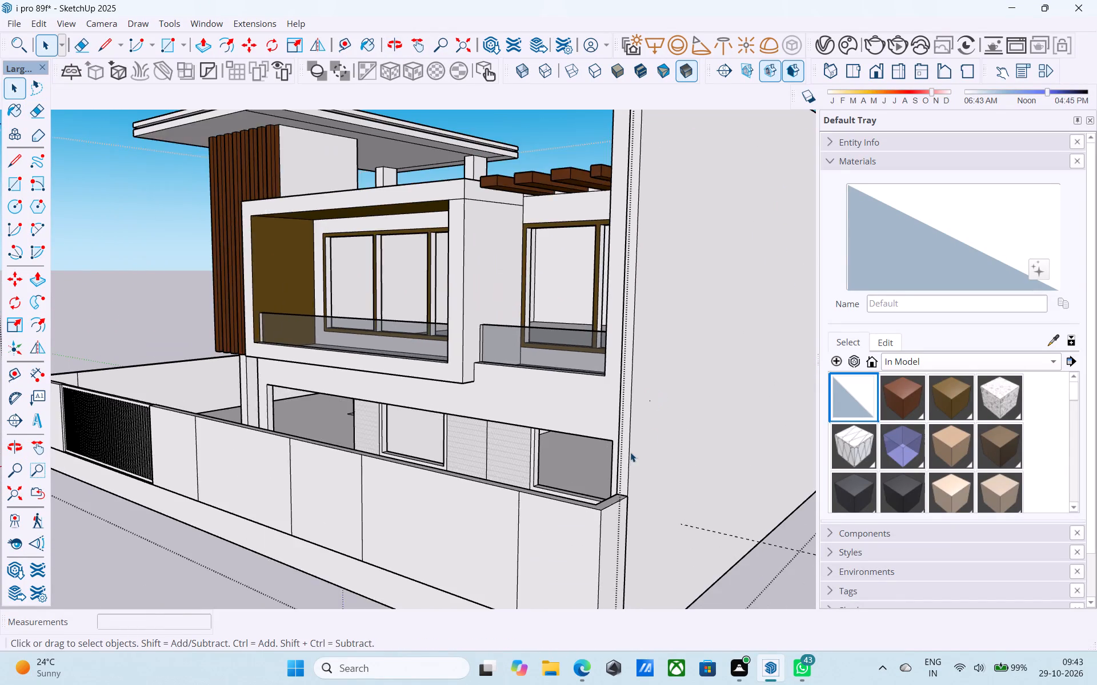
scroll(630, 456, down, 2)
middle_drag(630, 459, 699, 476)
scroll(417, 540, down, 4)
middle_drag(419, 542, 710, 541)
middle_drag(657, 529, 708, 418)
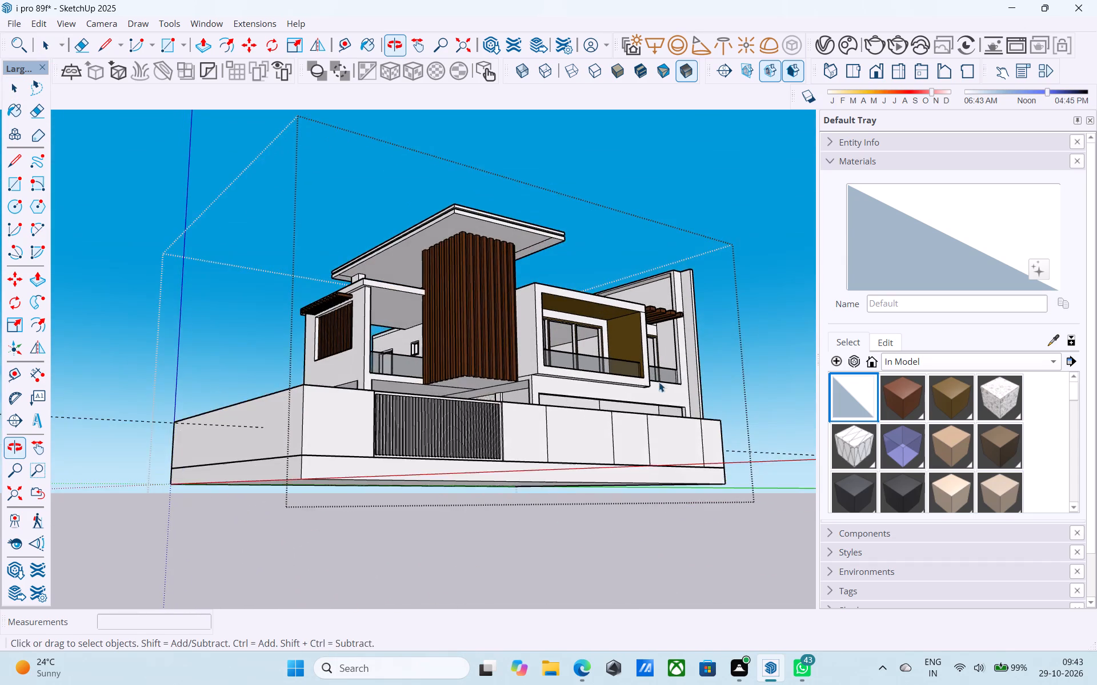
scroll(635, 367, up, 2)
scroll(636, 367, down, 3)
middle_drag(636, 367, 597, 368)
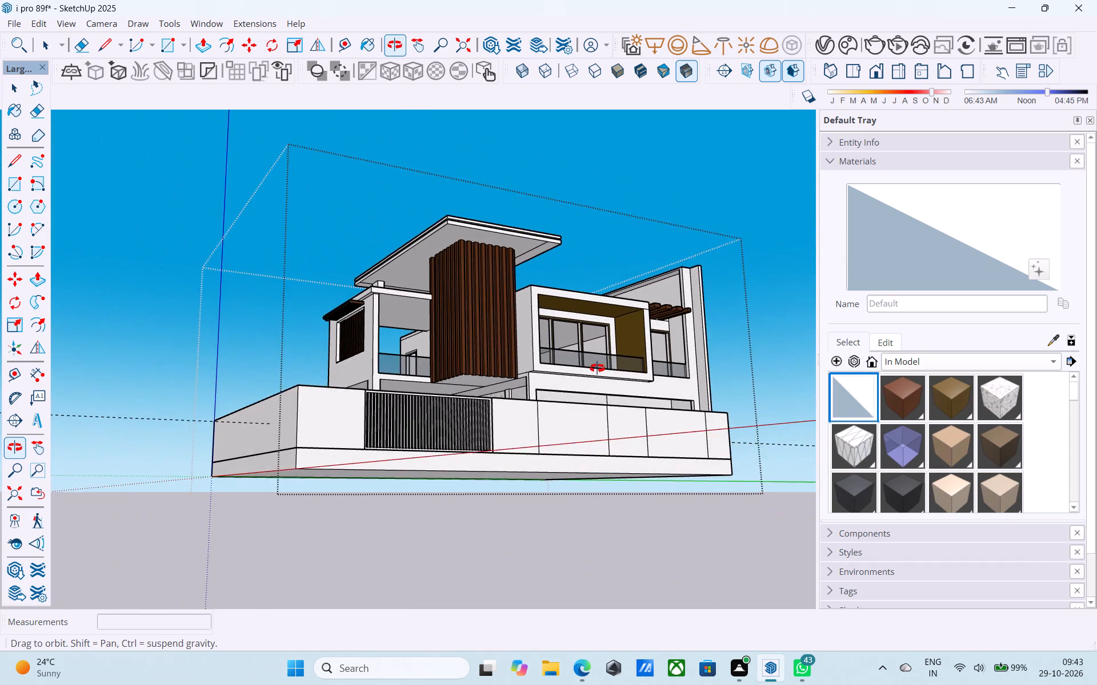
Draw a rectangle of about 4' 9" by 6' 6" filling the leftmost pane opening of the three-pane window in the box-framed balcony.
middle_drag(597, 368, 246, 451)
scroll(341, 326, up, 5)
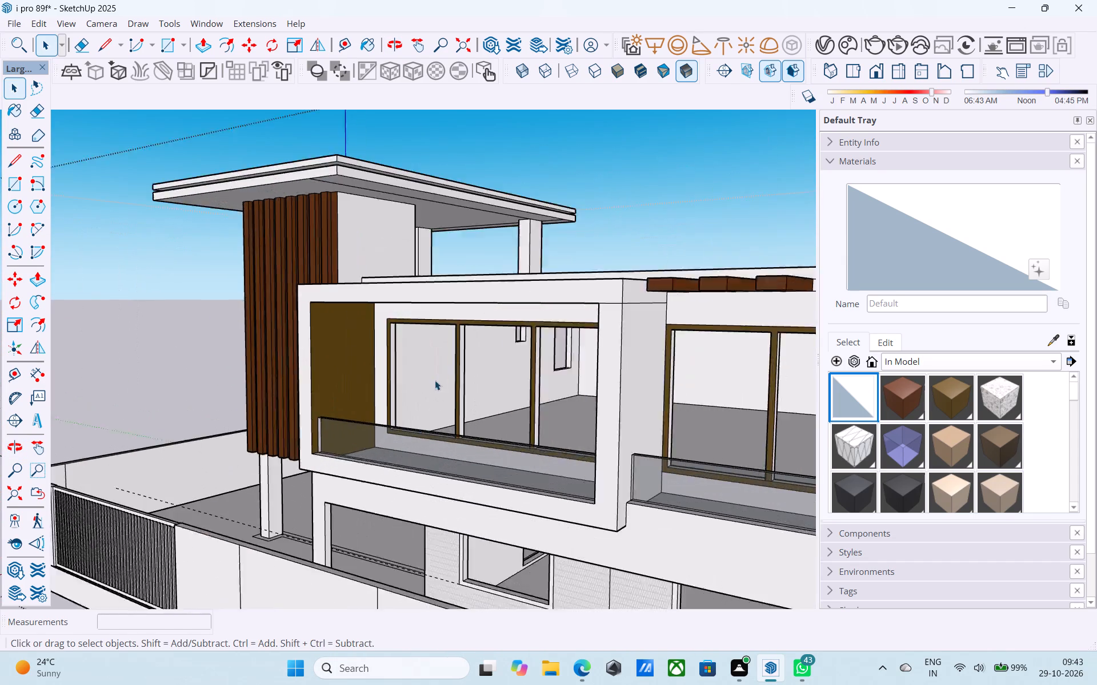
scroll(435, 380, up, 4)
middle_drag(453, 374, 439, 360)
key(r)
scroll(432, 340, down, 3)
middle_drag(432, 340, 457, 382)
scroll(392, 329, up, 8)
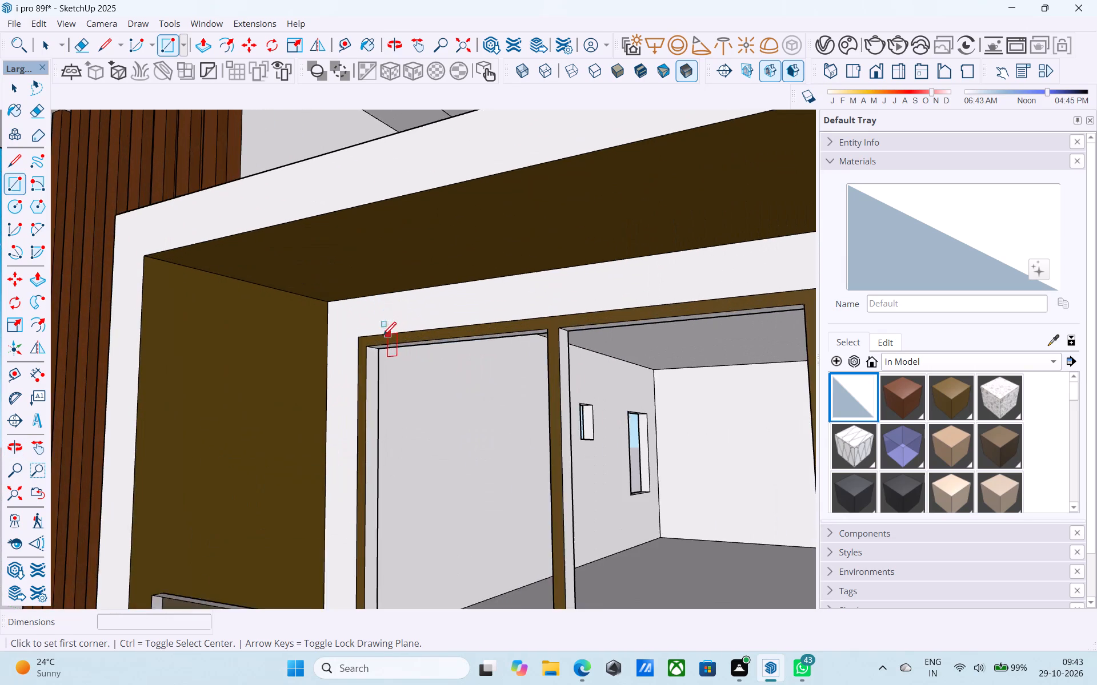
scroll(383, 337, up, 3)
click(368, 345)
scroll(367, 347, down, 8)
middle_drag(474, 425, 469, 404)
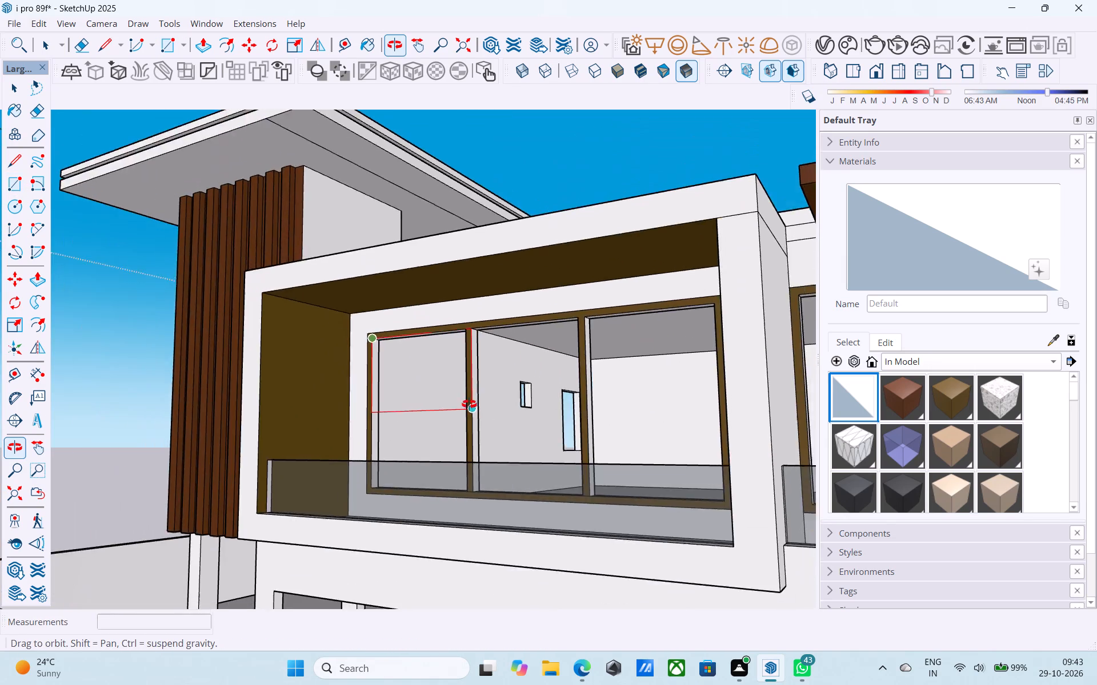
middle_drag(469, 404, 752, 539)
scroll(543, 492, up, 3)
click(437, 468)
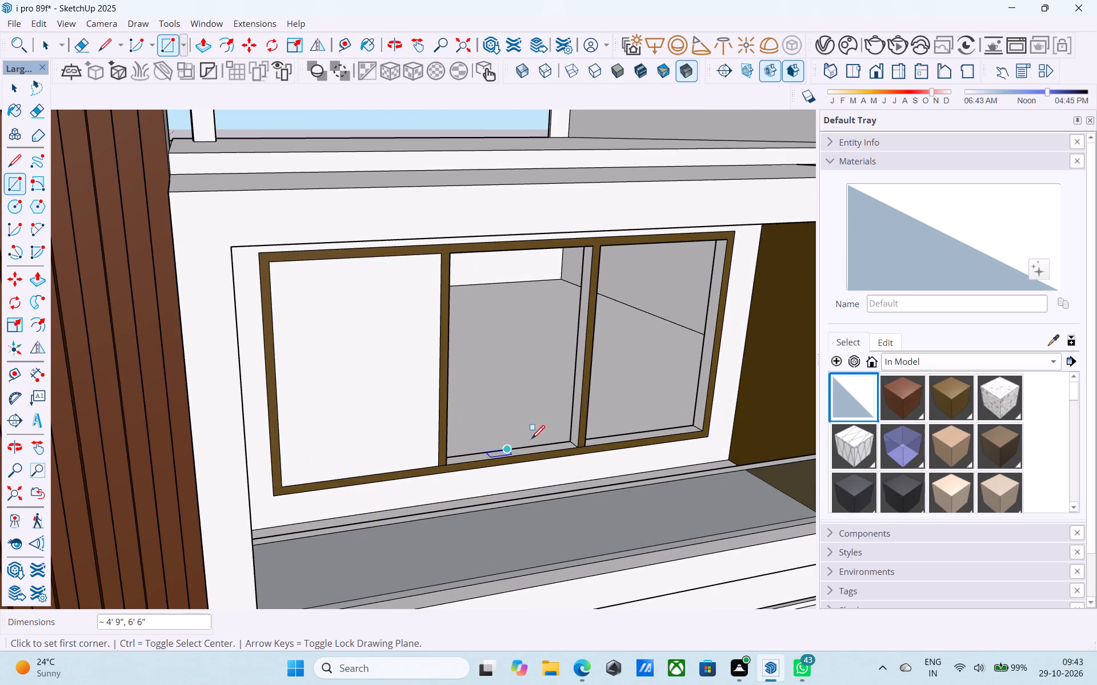
Draw a rectangle filling the middle pane opening of the three-pane balcony window, corner to corner inside the frame.
scroll(532, 440, down, 1)
middle_drag(534, 442, 533, 460)
middle_drag(639, 250, 568, 428)
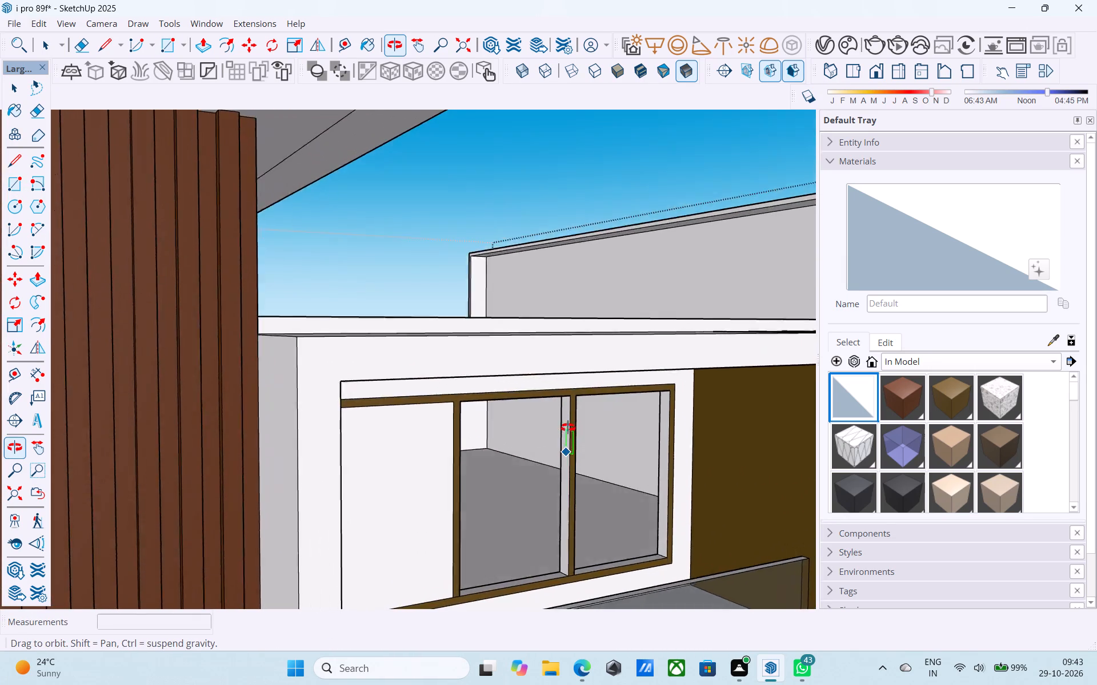
middle_drag(568, 428, 576, 336)
scroll(548, 414, up, 5)
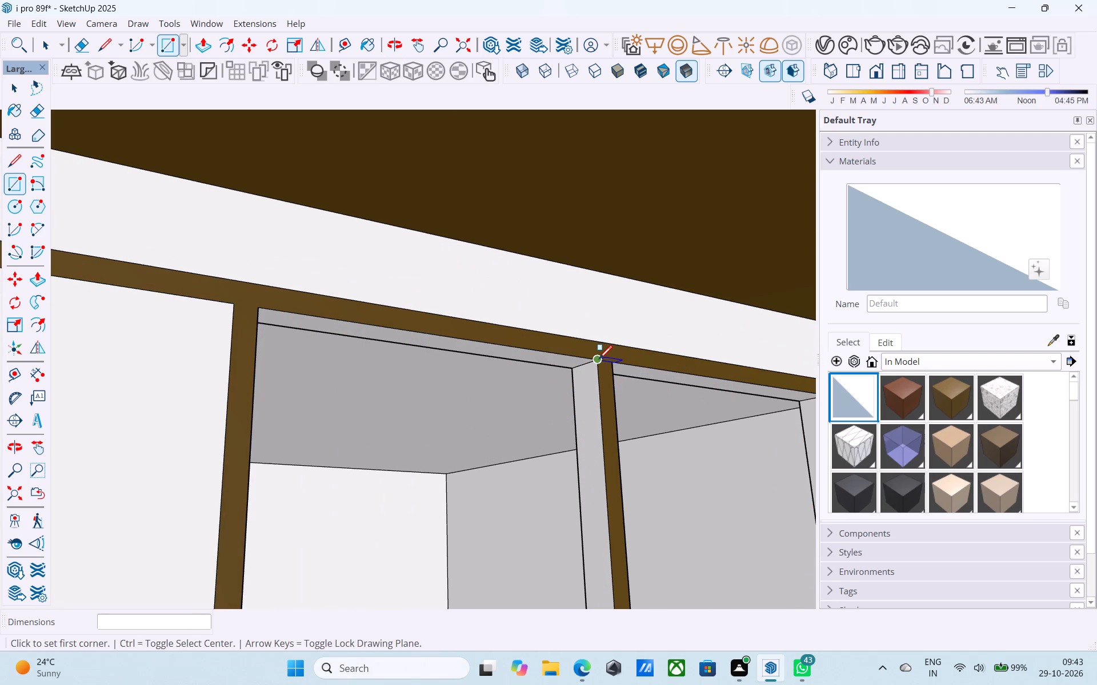
click(599, 360)
scroll(598, 360, down, 12)
middle_drag(615, 455, 516, 512)
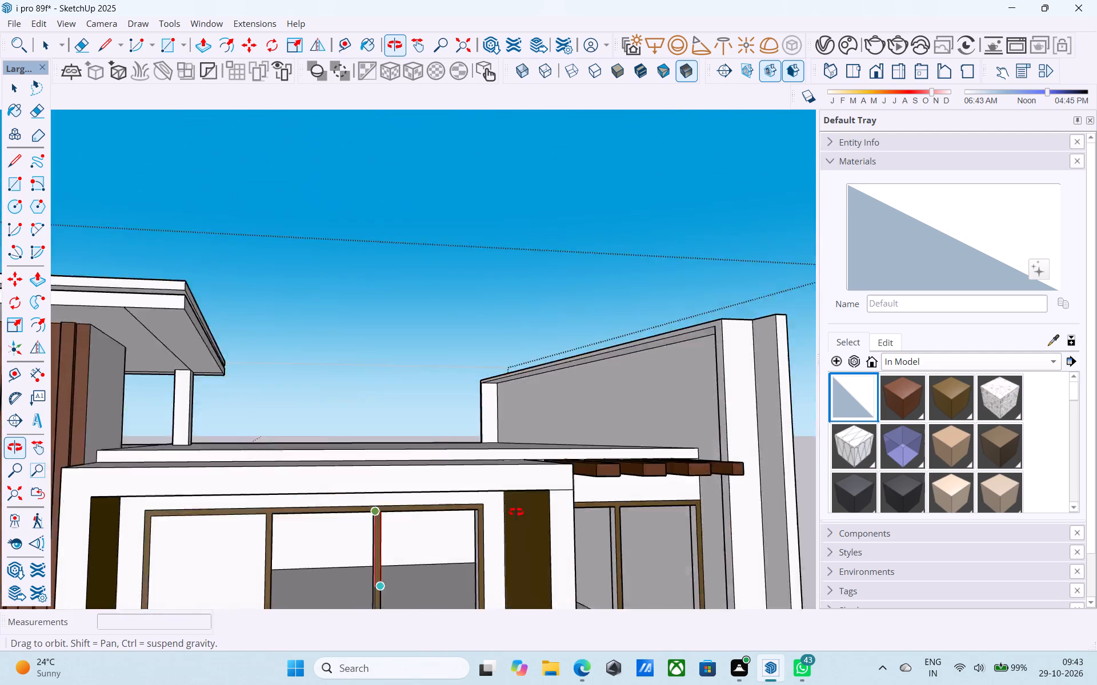
middle_drag(516, 512, 634, 411)
scroll(659, 393, up, 6)
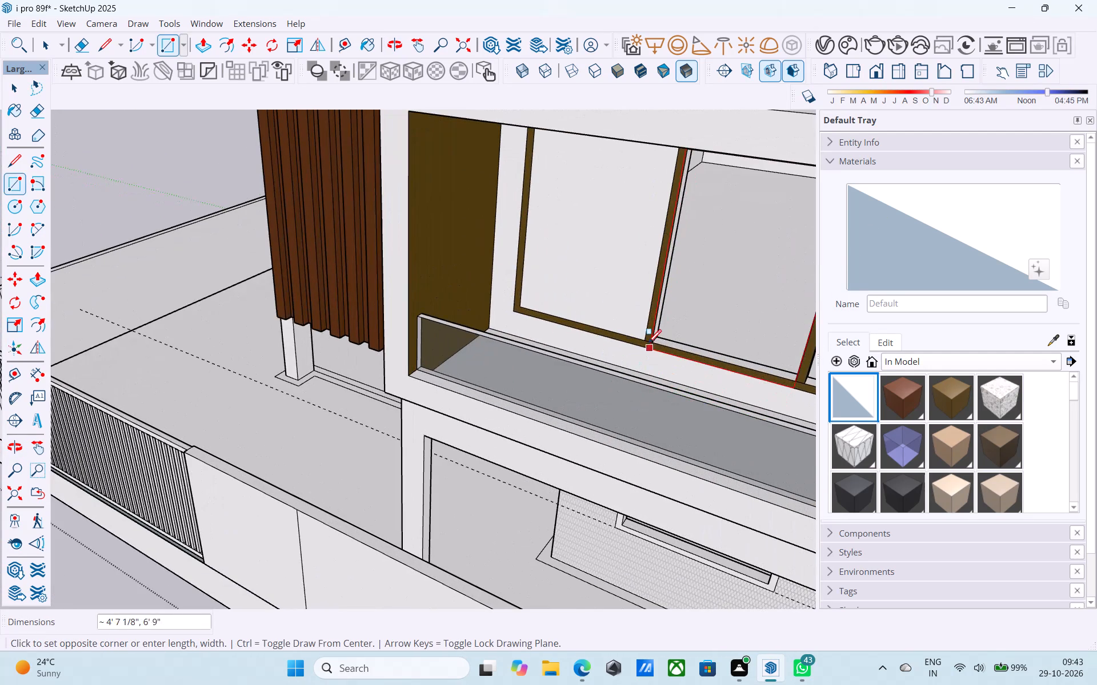
click(654, 341)
Draw a rectangle filling the rightmost pane opening of the three-pane balcony window.
scroll(679, 346, down, 4)
middle_drag(706, 353, 595, 374)
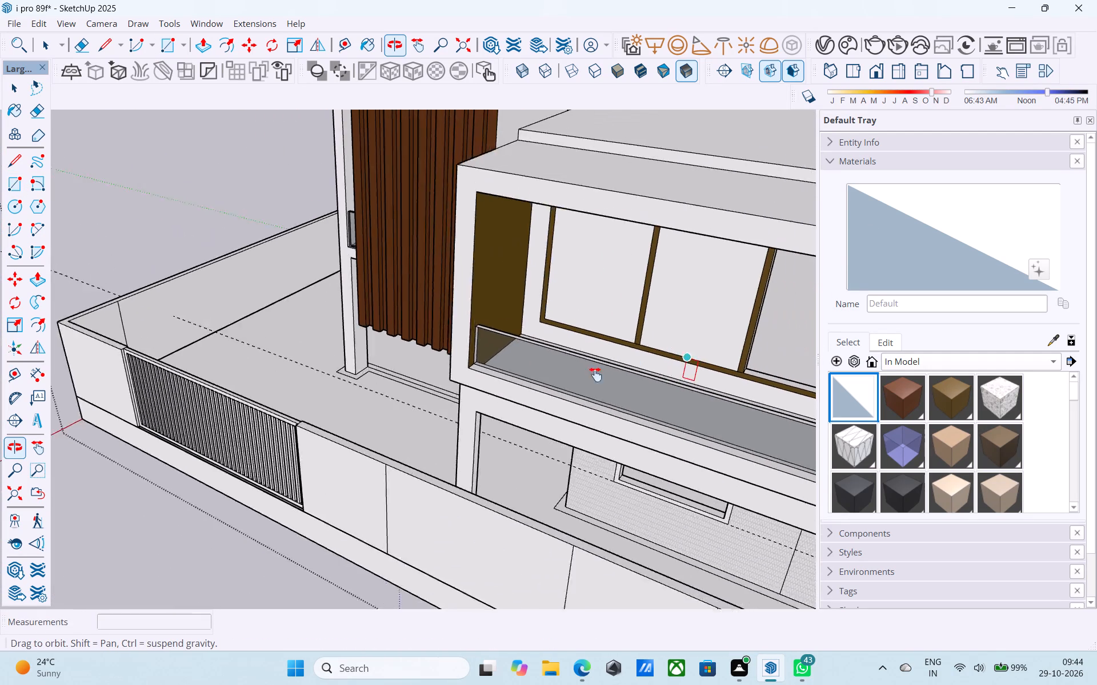
middle_drag(595, 374, 776, 301)
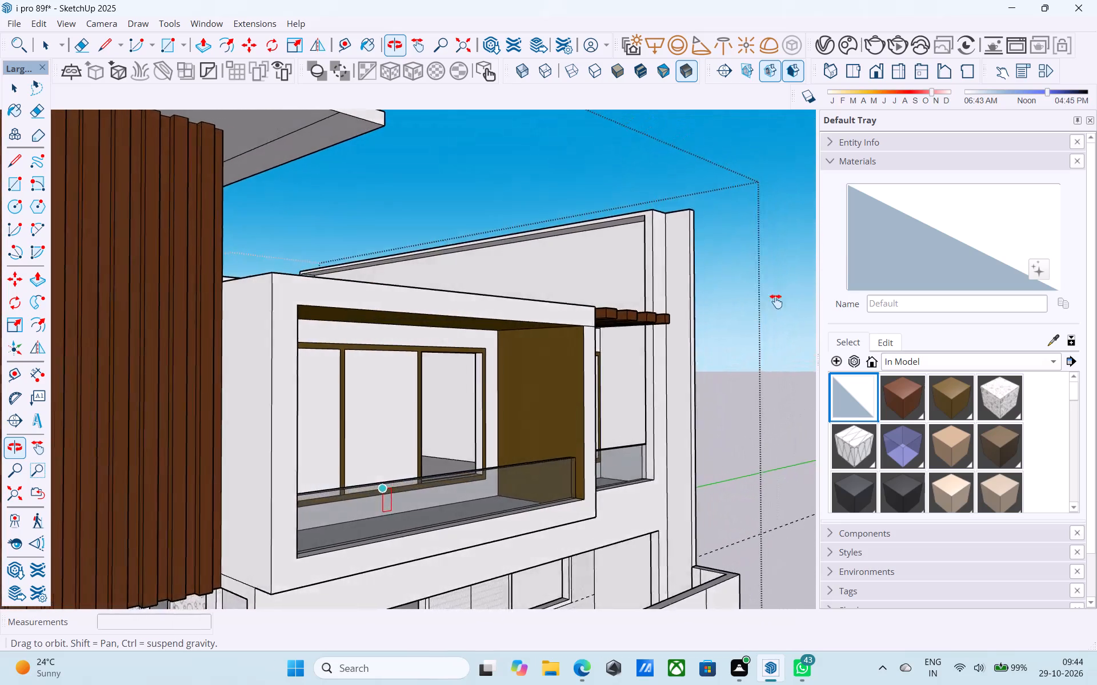
middle_drag(776, 301, 875, 209)
scroll(574, 304, up, 9)
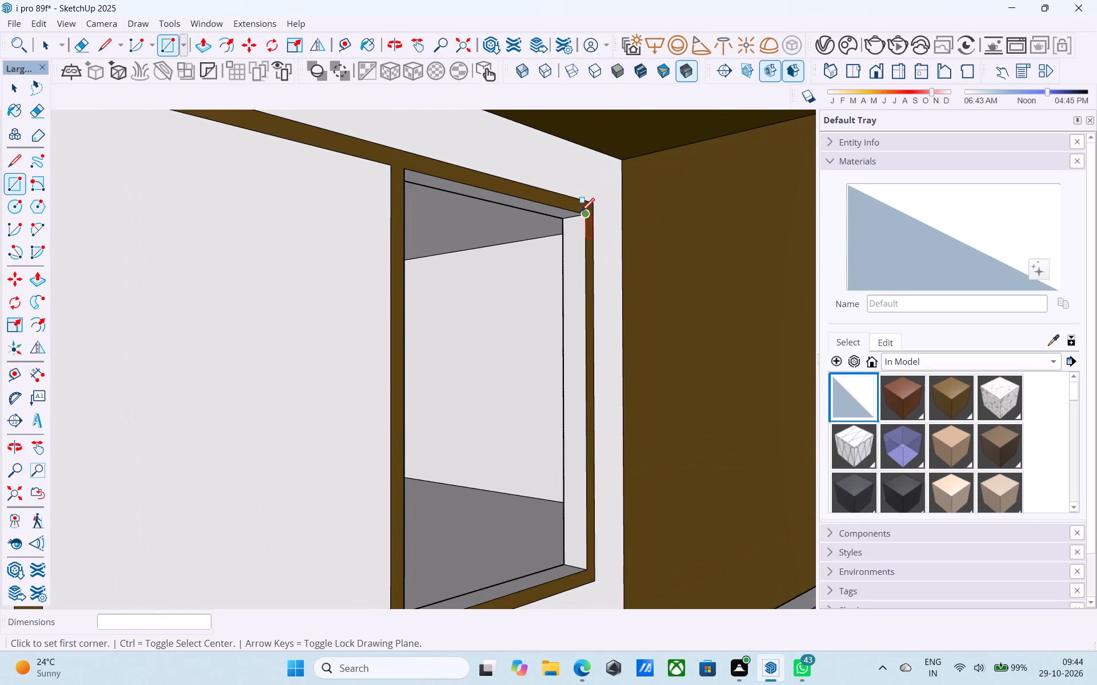
click(583, 215)
scroll(586, 220, down, 3)
middle_drag(468, 491, 465, 494)
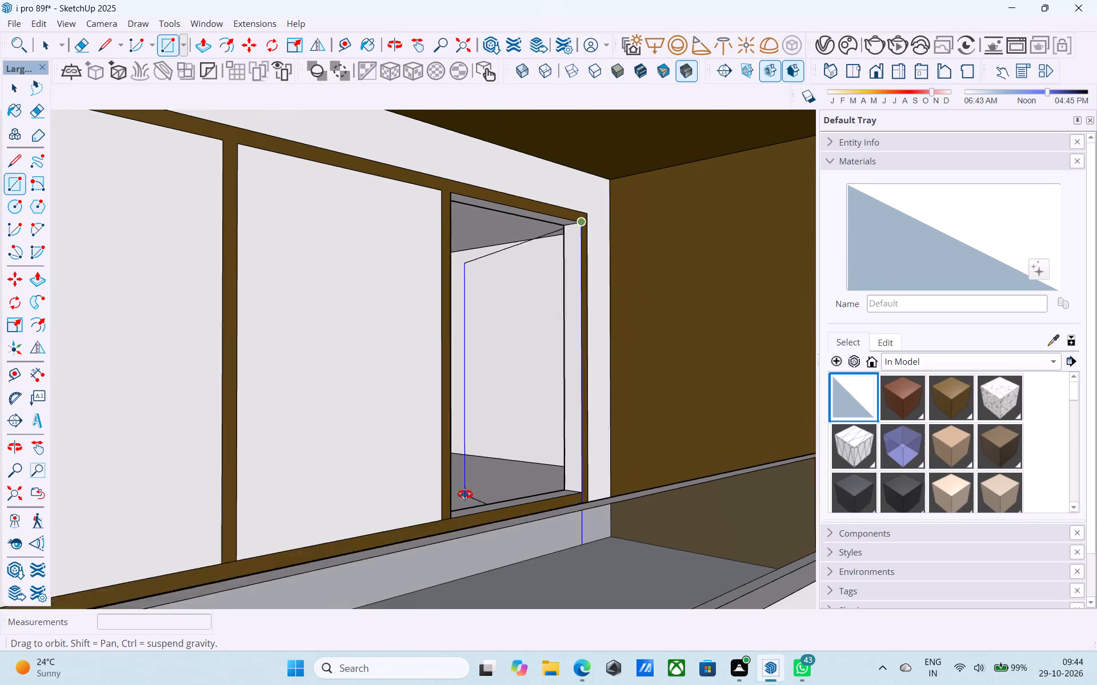
middle_drag(465, 494, 462, 497)
click(428, 534)
Draw a 4' by 6' 6" rectangle filling the right pane opening of the two-pane window under the wooden pergola beams.
scroll(426, 534, down, 4)
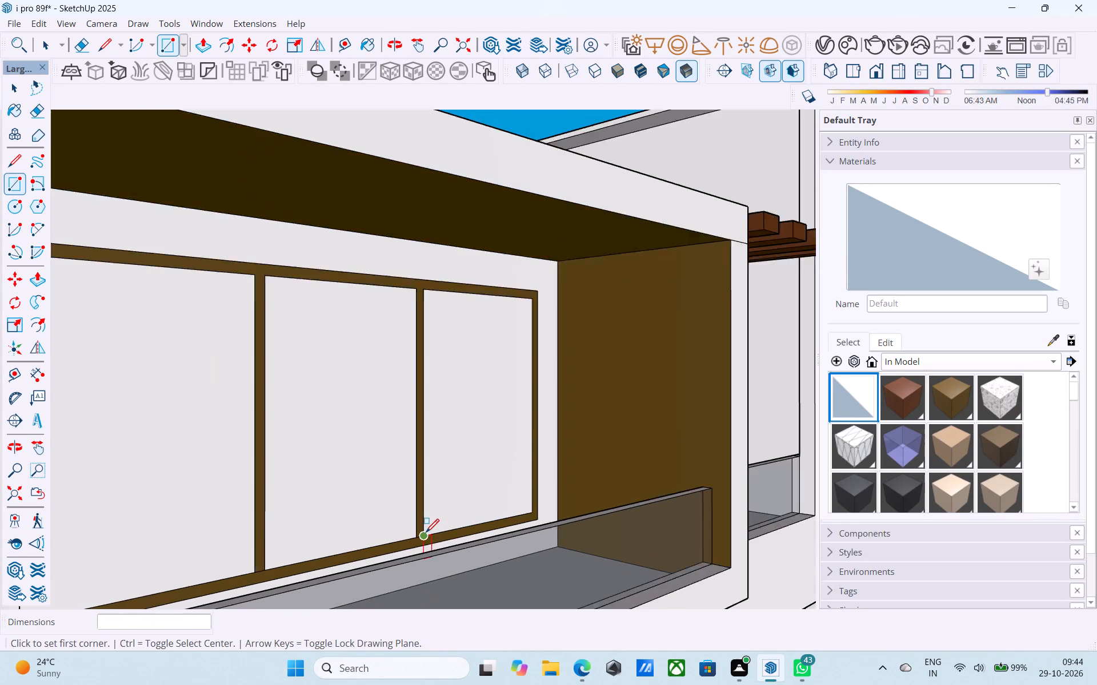
scroll(426, 534, down, 4)
shift+middle_drag(603, 484, 303, 501)
scroll(372, 434, up, 8)
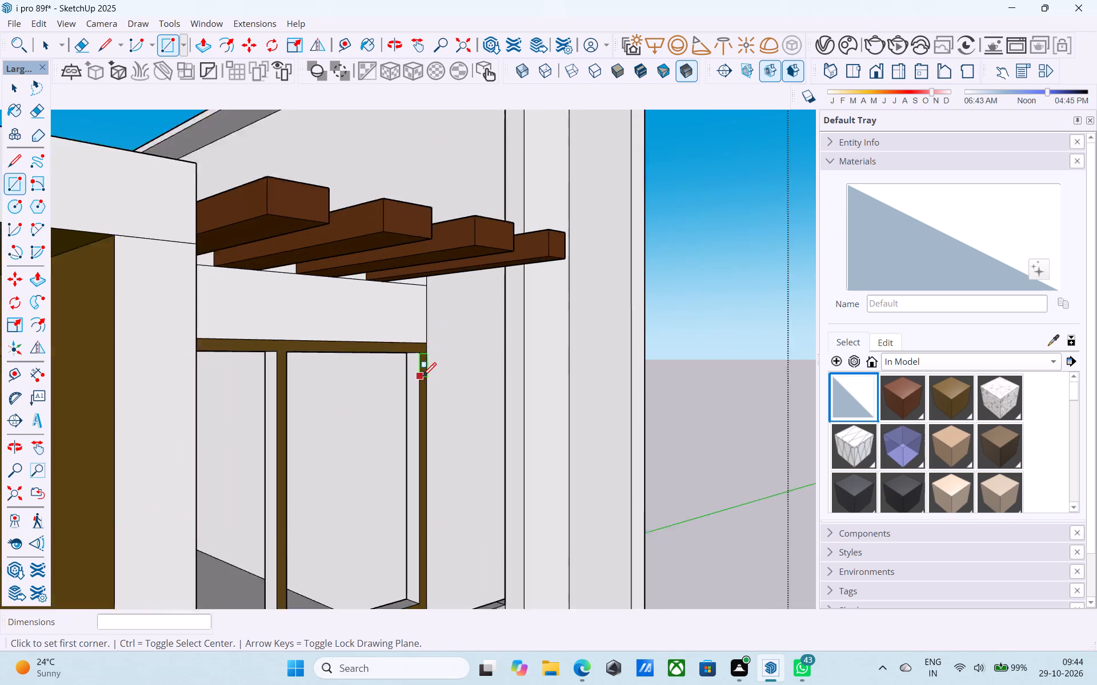
scroll(423, 377, up, 2)
click(415, 348)
scroll(419, 350, down, 4)
shift+middle_drag(438, 496, 451, 417)
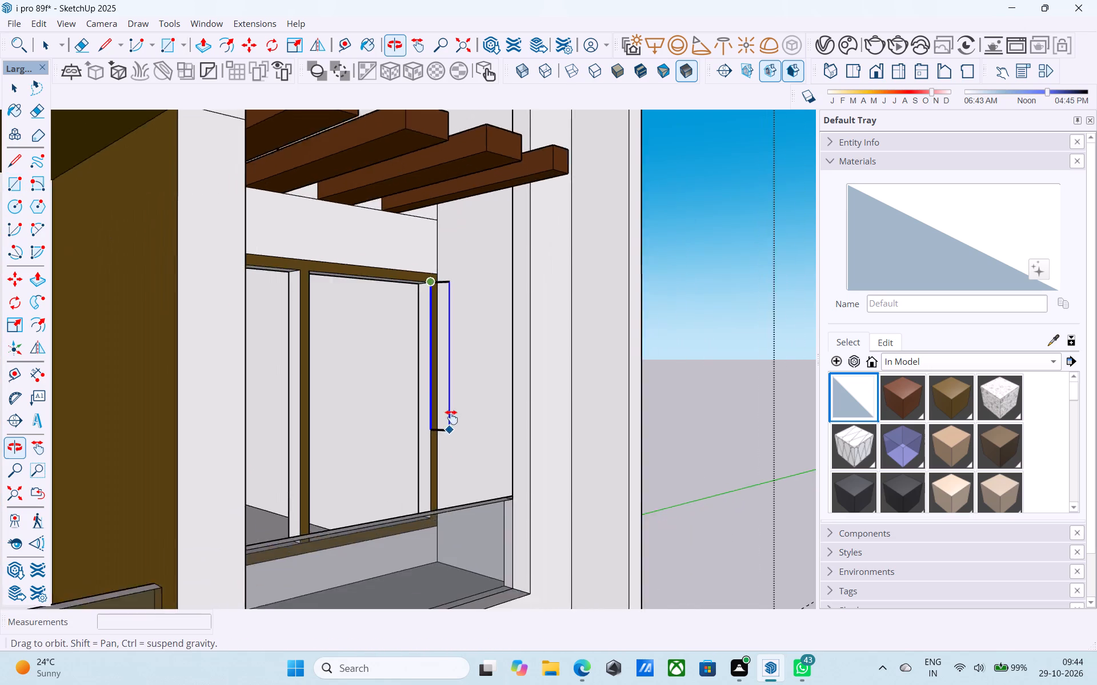
shift+middle_drag(451, 417, 342, 503)
click(294, 514)
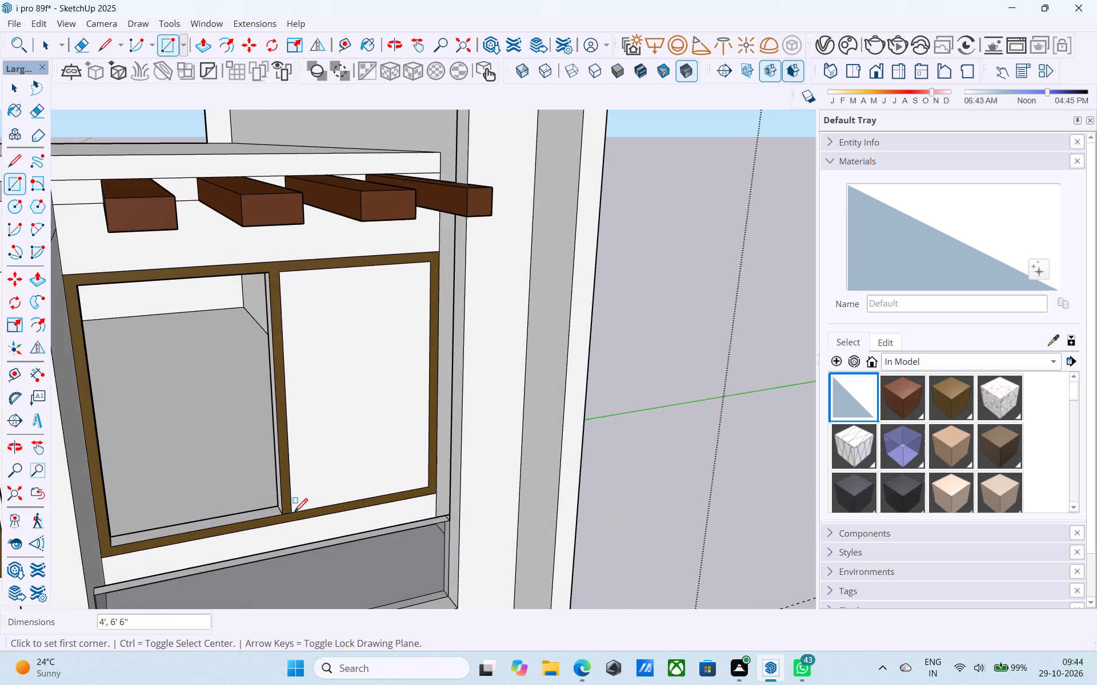
Draw a rectangle filling the left pane opening of the two-pane window under the pergola beams.
shift+middle_drag(294, 513, 301, 449)
scroll(261, 438, up, 1)
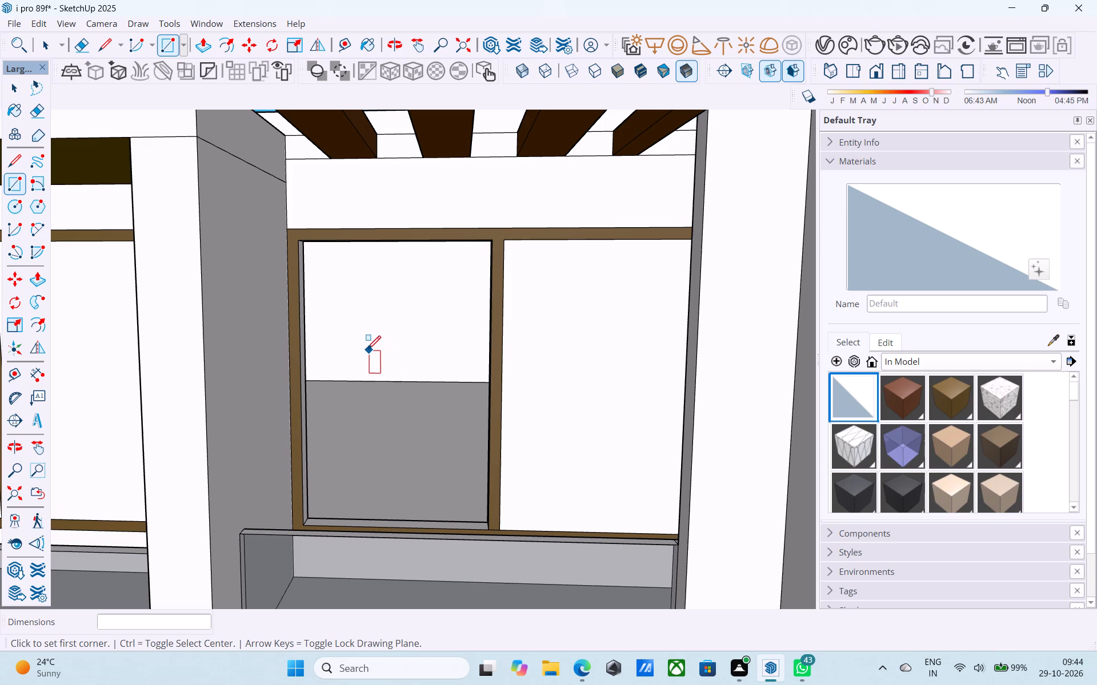
click(298, 237)
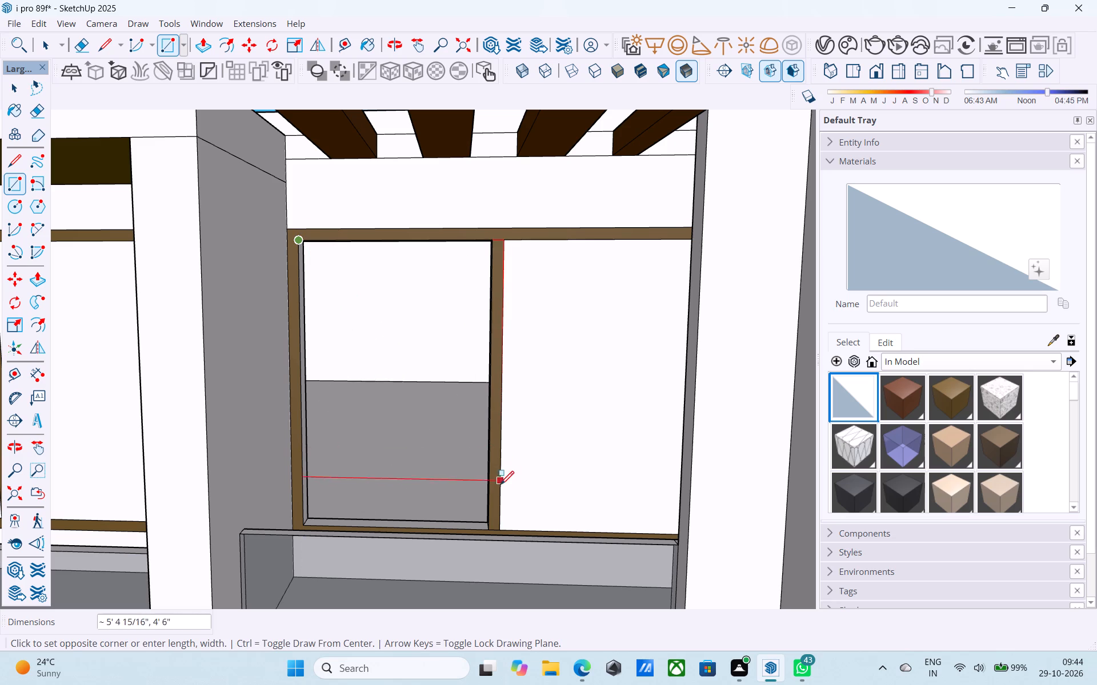
click(486, 526)
Draw a 3' 6" by 5' 6" rectangle filling the ground-floor window opening below the pergola balcony.
scroll(478, 498, down, 6)
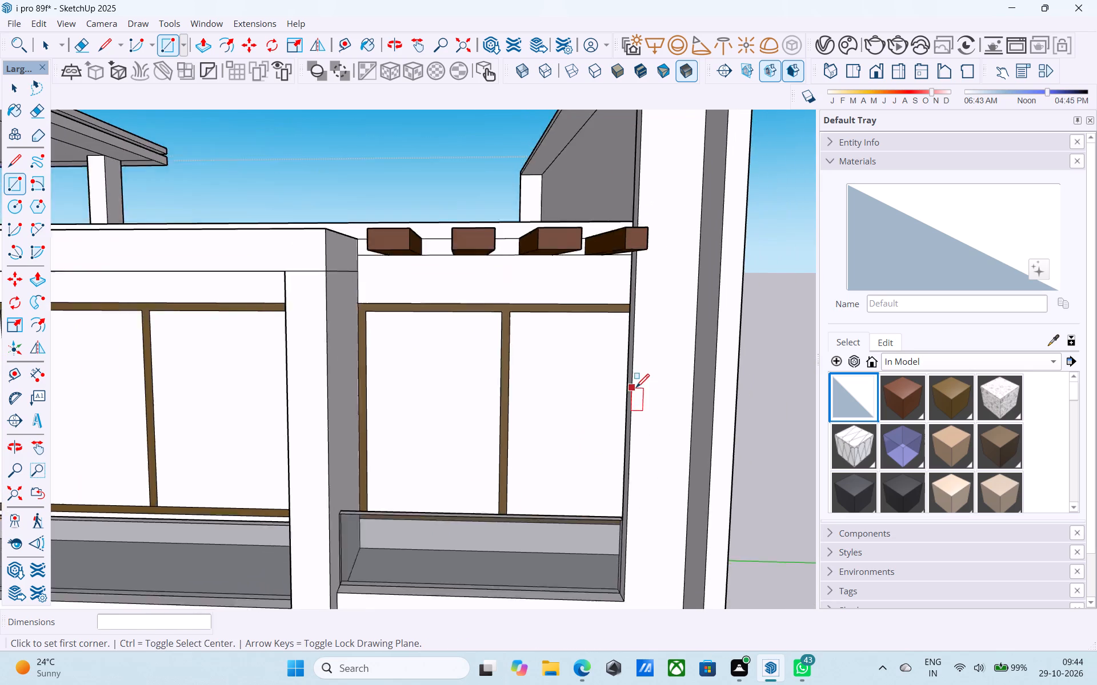
scroll(636, 389, down, 7)
shift+middle_drag(547, 543, 503, 394)
scroll(503, 399, up, 5)
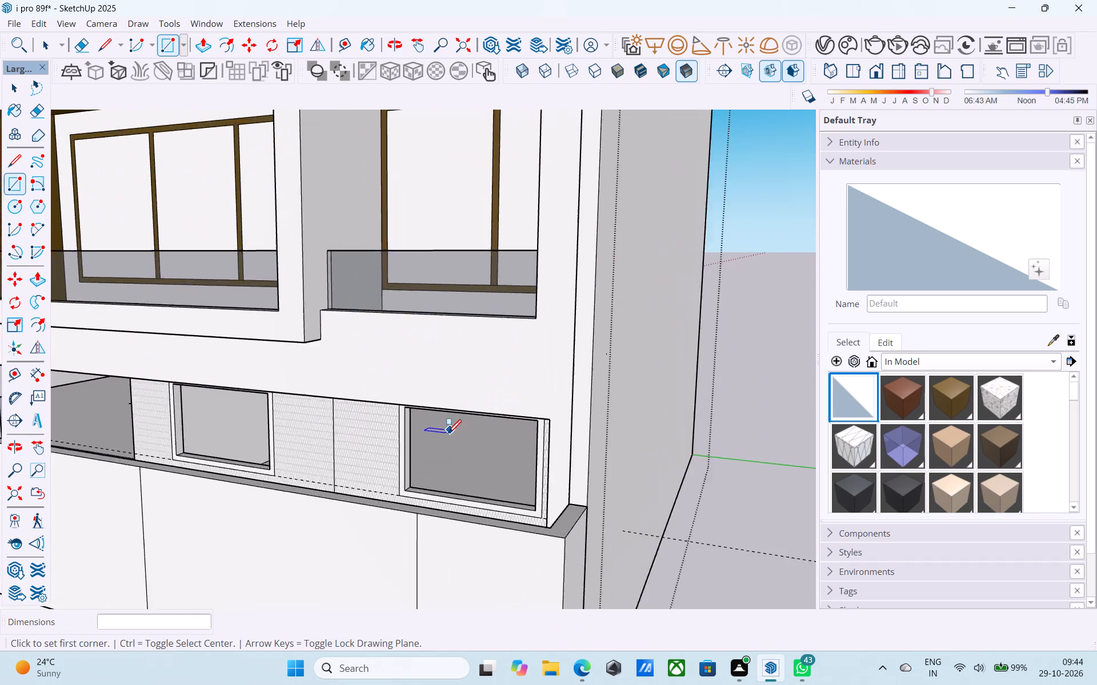
scroll(448, 434, up, 6)
shift+middle_drag(431, 444, 439, 403)
scroll(443, 404, down, 2)
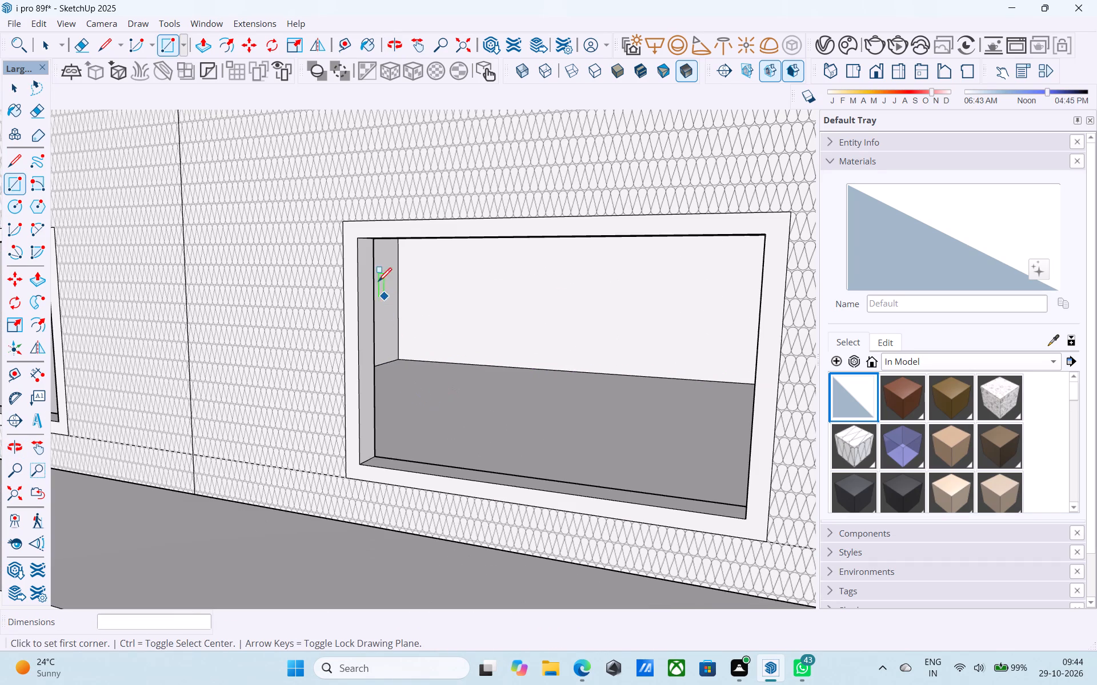
click(354, 240)
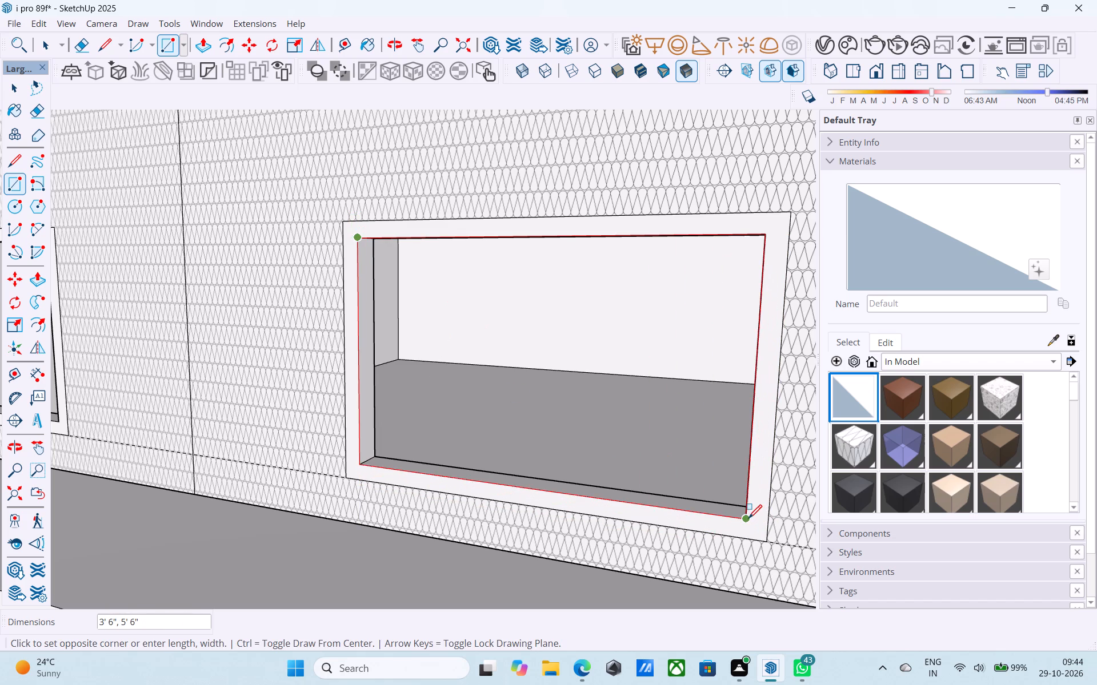
click(747, 518)
Draw a rectangle filling the other ground-floor window opening in the patterned wall, below the box-framed balcony.
scroll(747, 518, down, 8)
middle_drag(461, 442, 678, 510)
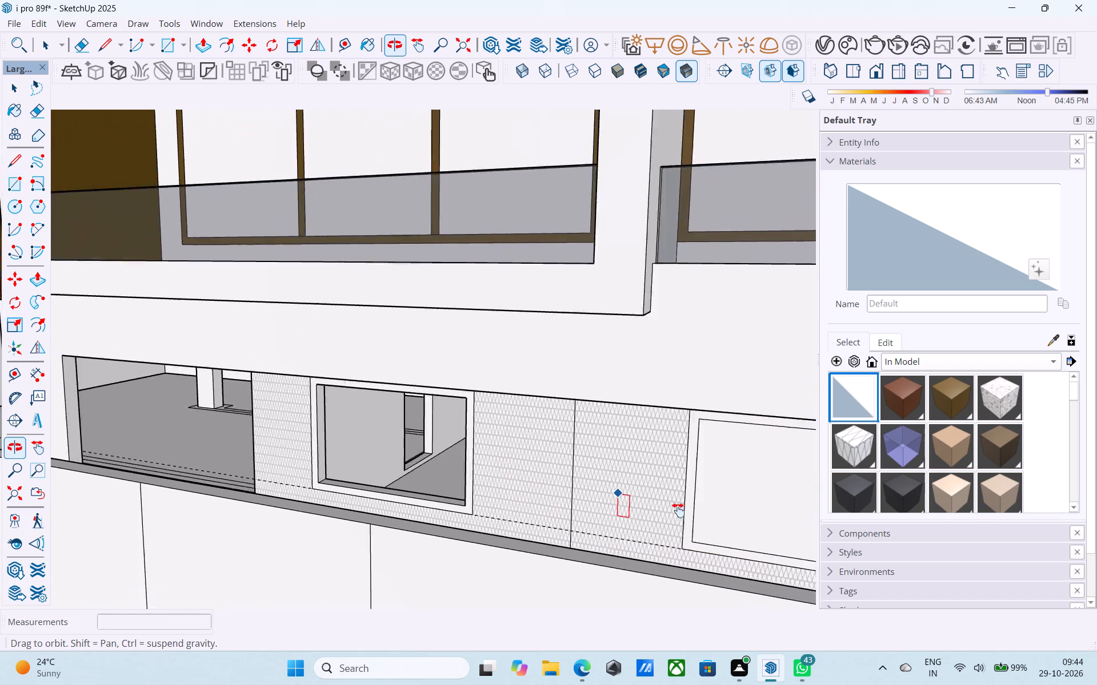
middle_drag(678, 510, 751, 506)
scroll(510, 464, up, 3)
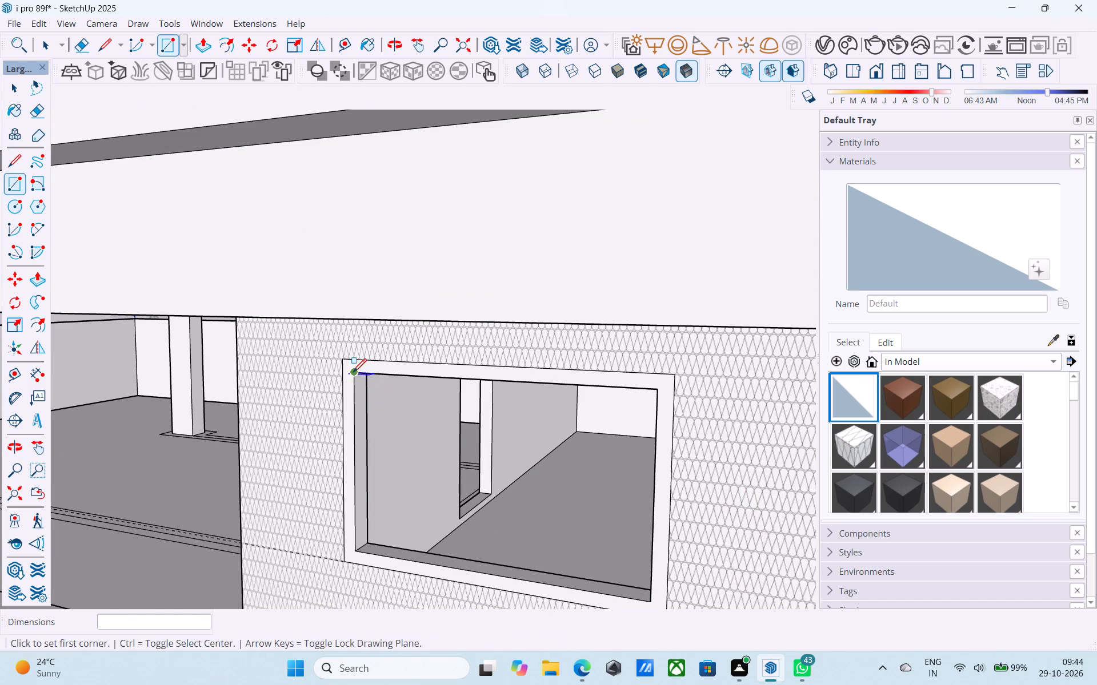
click(353, 373)
click(648, 598)
Draw a rectangle filling the larger upper-floor window opening on the opposite facade of the house.
scroll(648, 598, down, 10)
middle_drag(648, 598, 1044, 587)
shift+middle_drag(712, 589, 996, 531)
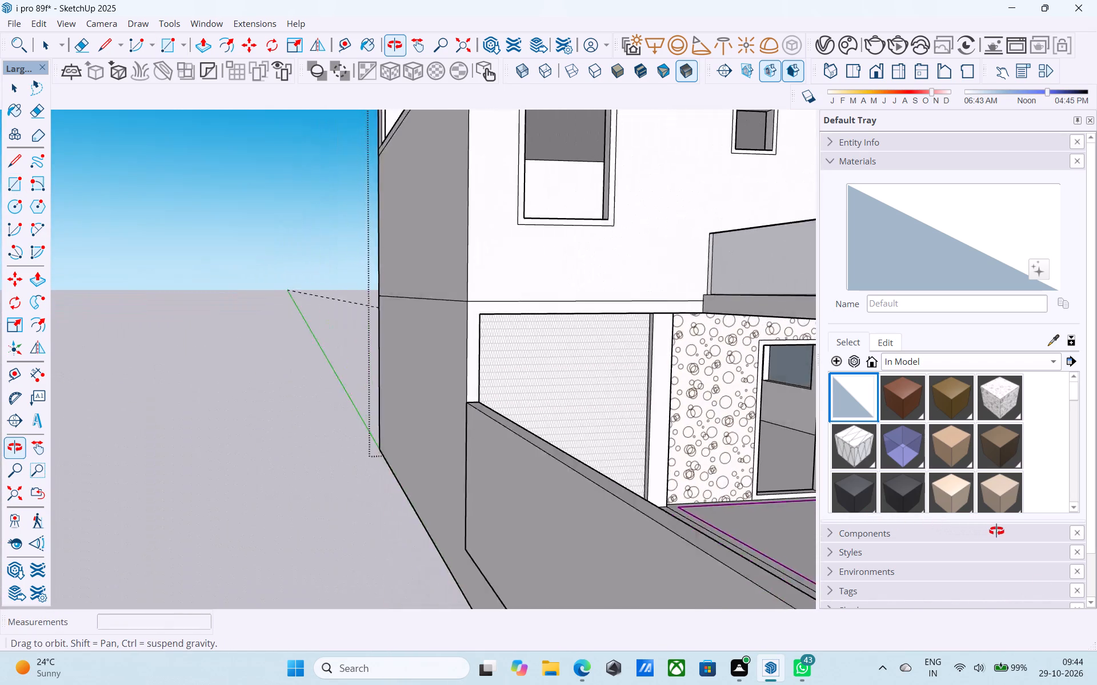
shift+middle_drag(996, 531, 961, 607)
shift+middle_drag(562, 526, 621, 663)
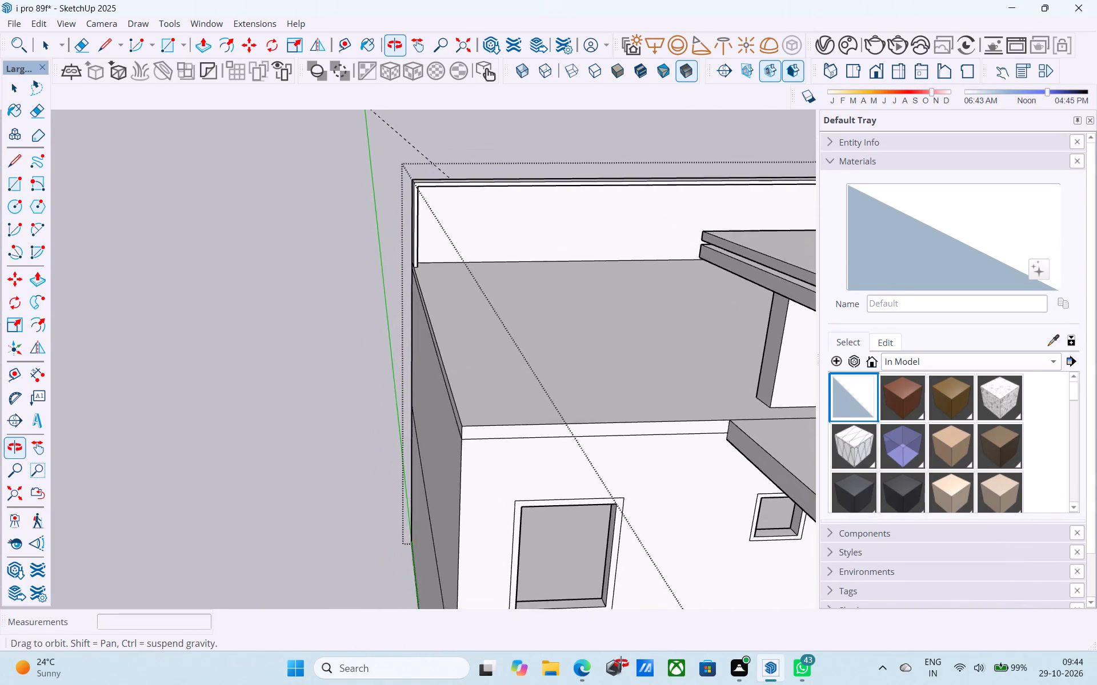
shift+middle_drag(621, 663, 599, 585)
scroll(422, 345, up, 6)
click(495, 299)
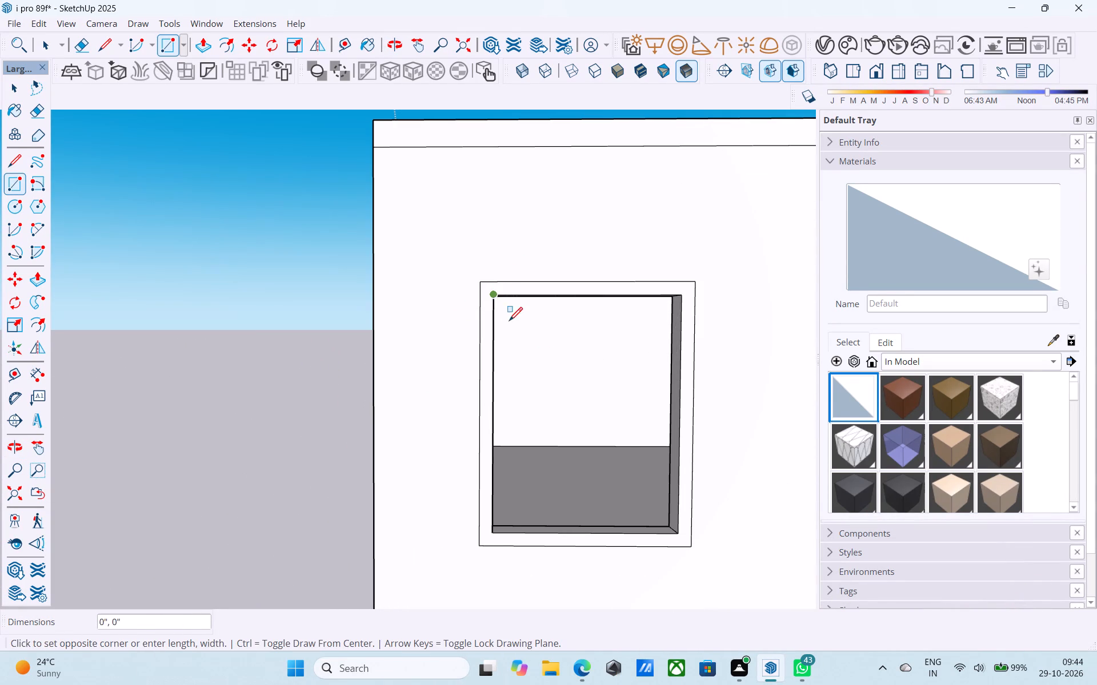
click(676, 533)
Draw a rectangle filling the small square upper-floor window opening beside the larger closed window.
scroll(503, 538, down, 5)
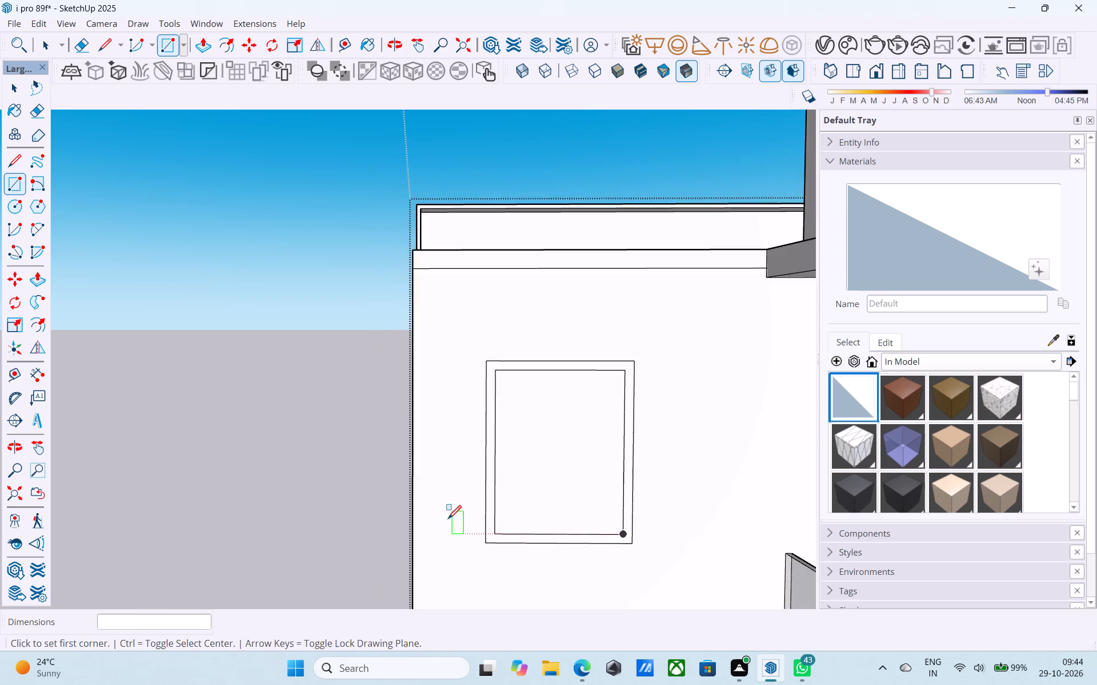
scroll(448, 520, down, 10)
shift+middle_drag(611, 541, 684, 507)
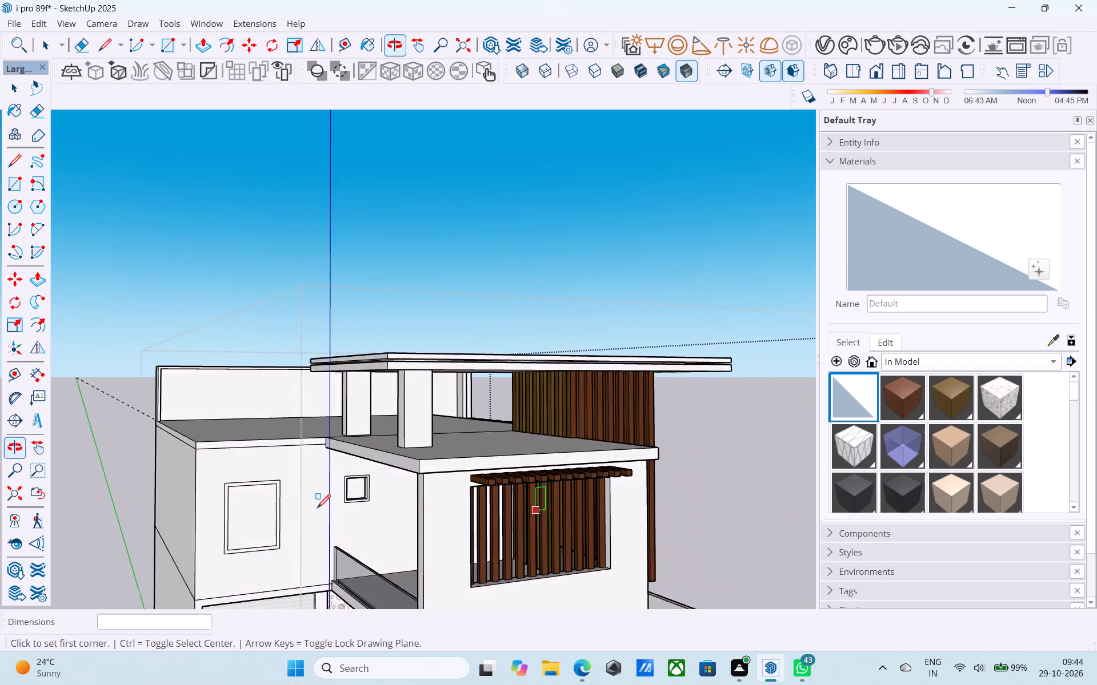
scroll(311, 507, up, 19)
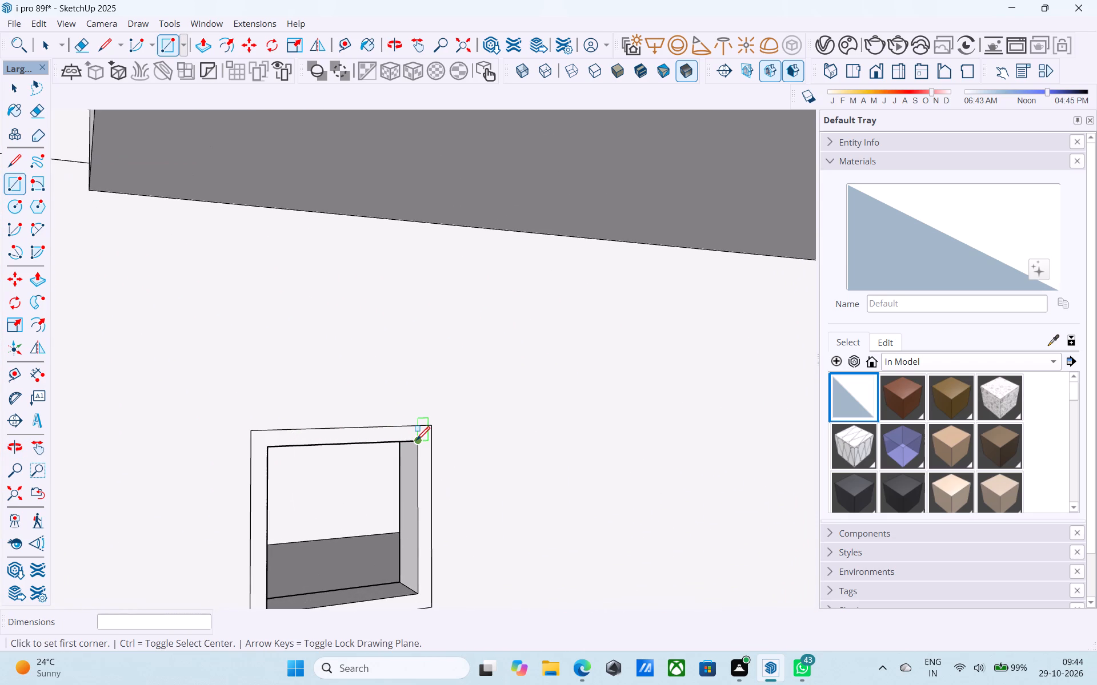
click(417, 441)
middle_drag(336, 548, 371, 476)
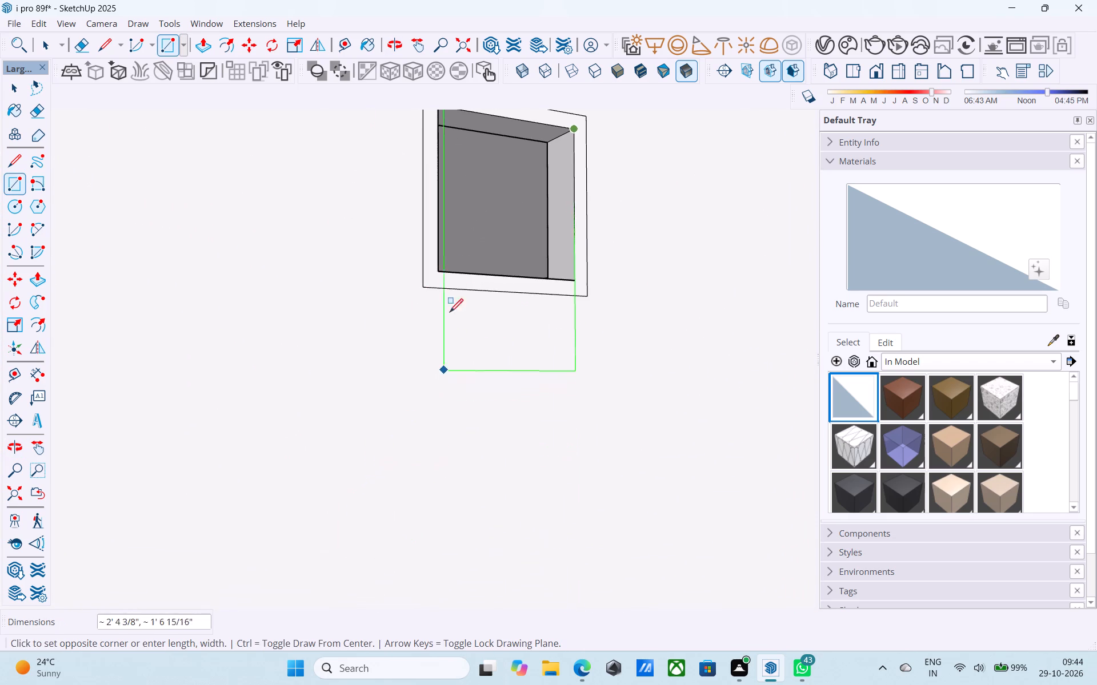
click(438, 269)
scroll(390, 432, down, 10)
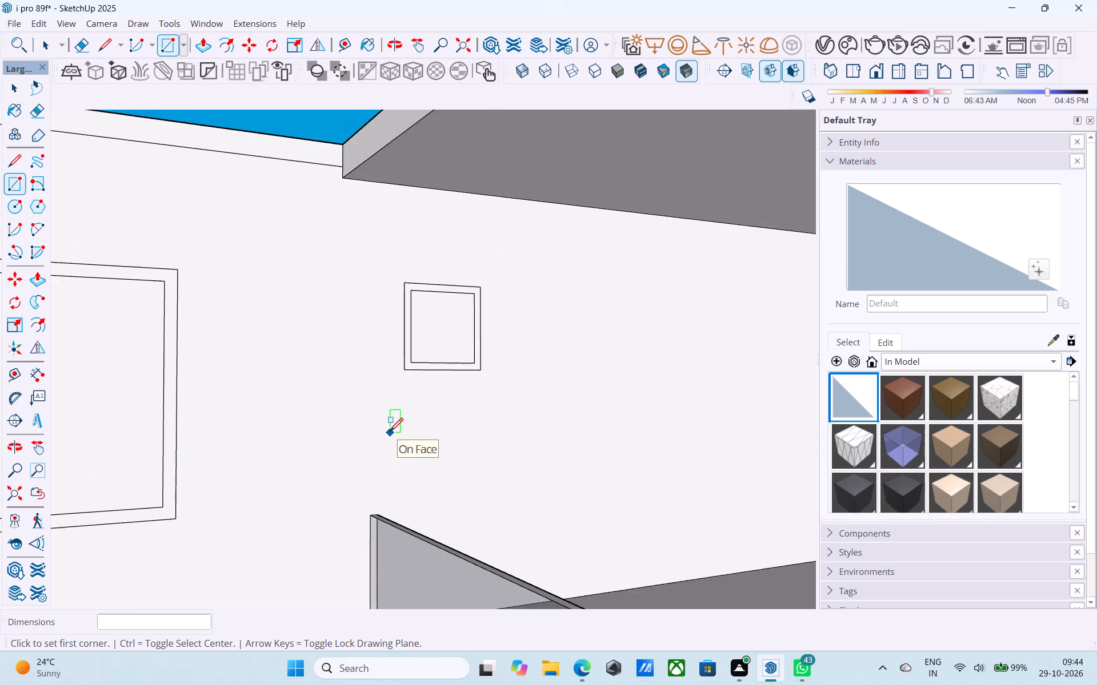
scroll(390, 433, down, 11)
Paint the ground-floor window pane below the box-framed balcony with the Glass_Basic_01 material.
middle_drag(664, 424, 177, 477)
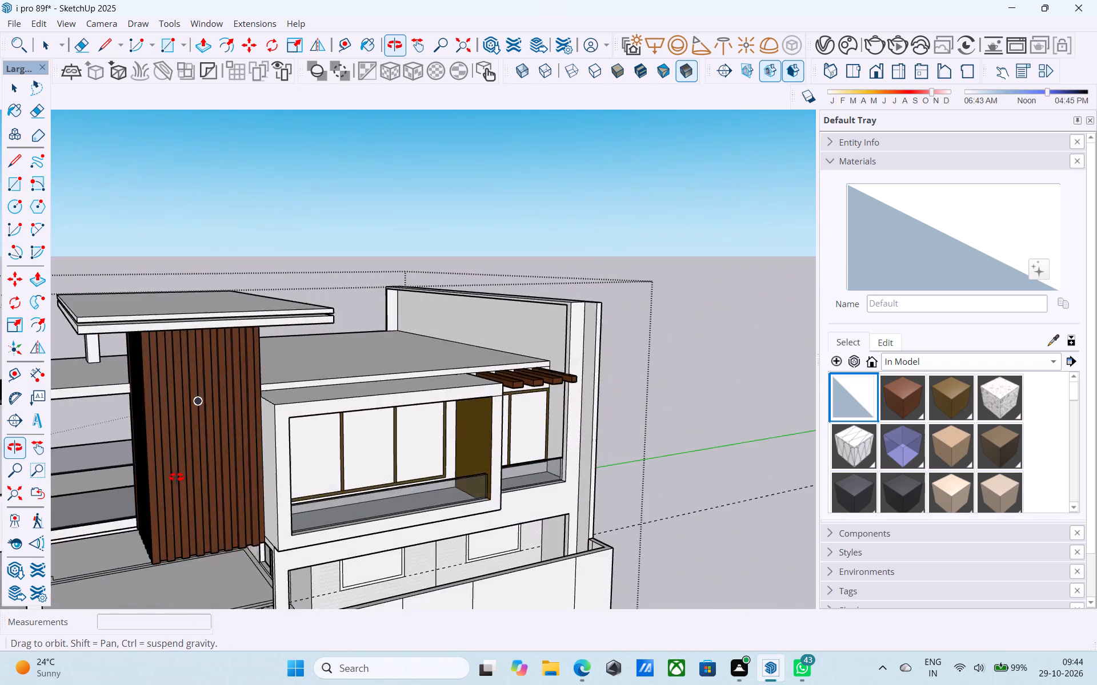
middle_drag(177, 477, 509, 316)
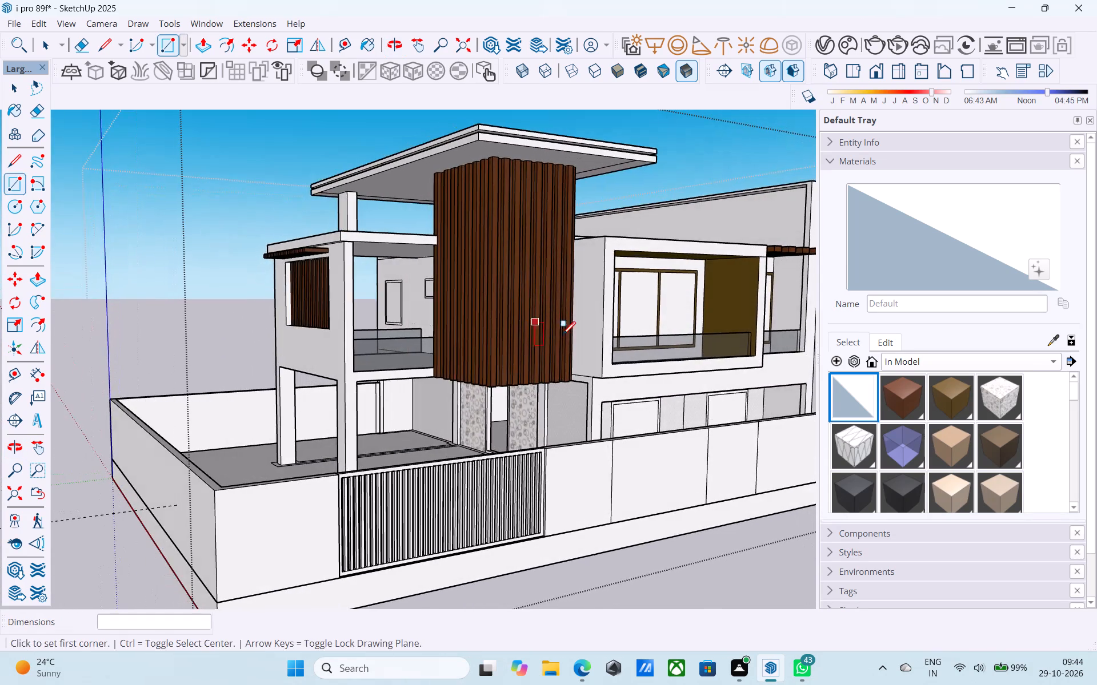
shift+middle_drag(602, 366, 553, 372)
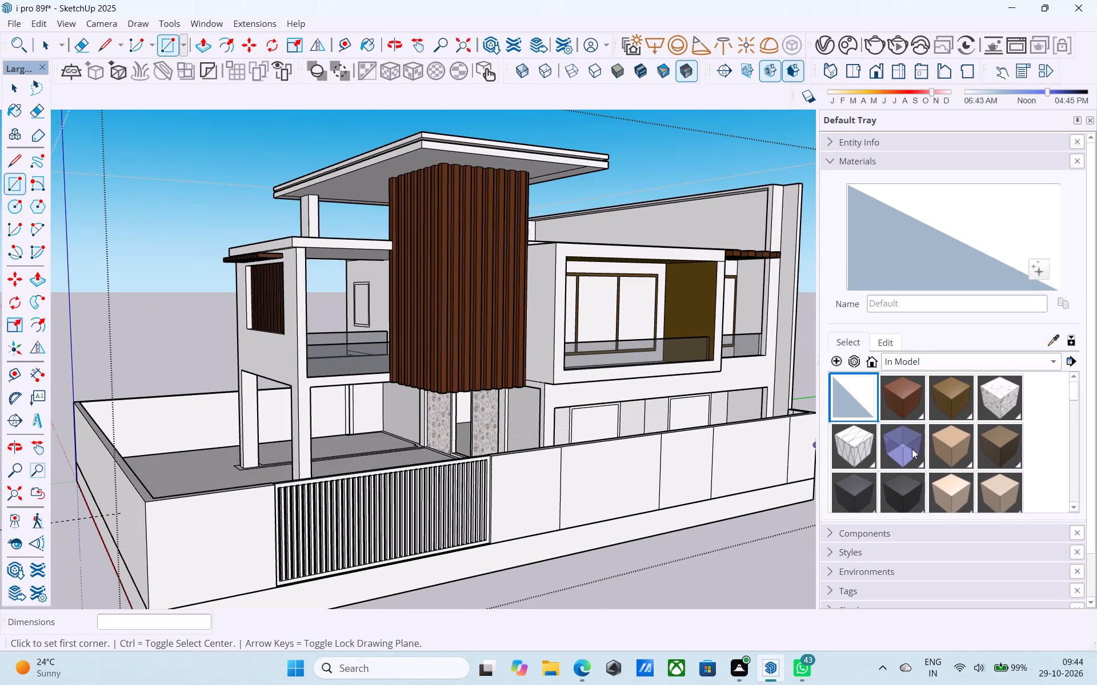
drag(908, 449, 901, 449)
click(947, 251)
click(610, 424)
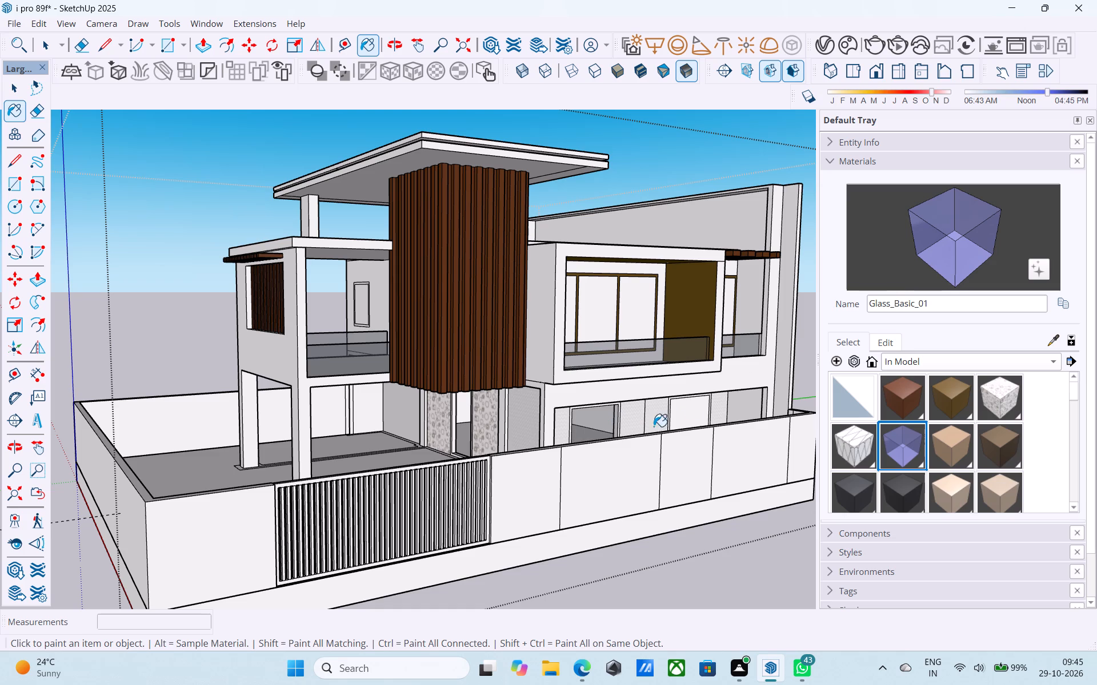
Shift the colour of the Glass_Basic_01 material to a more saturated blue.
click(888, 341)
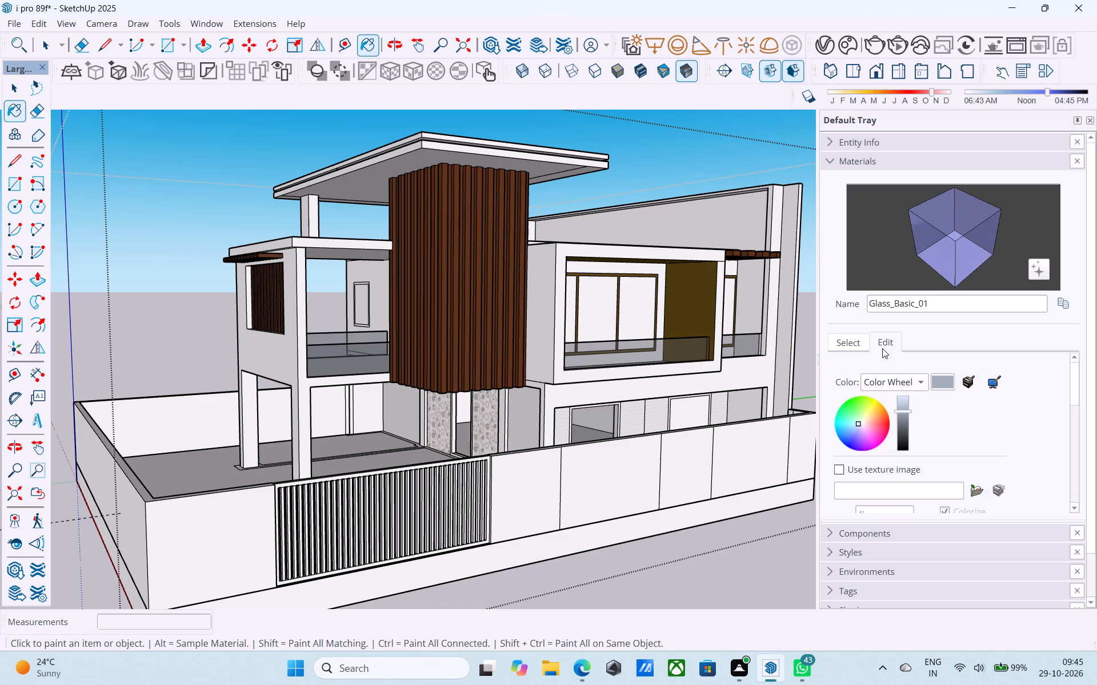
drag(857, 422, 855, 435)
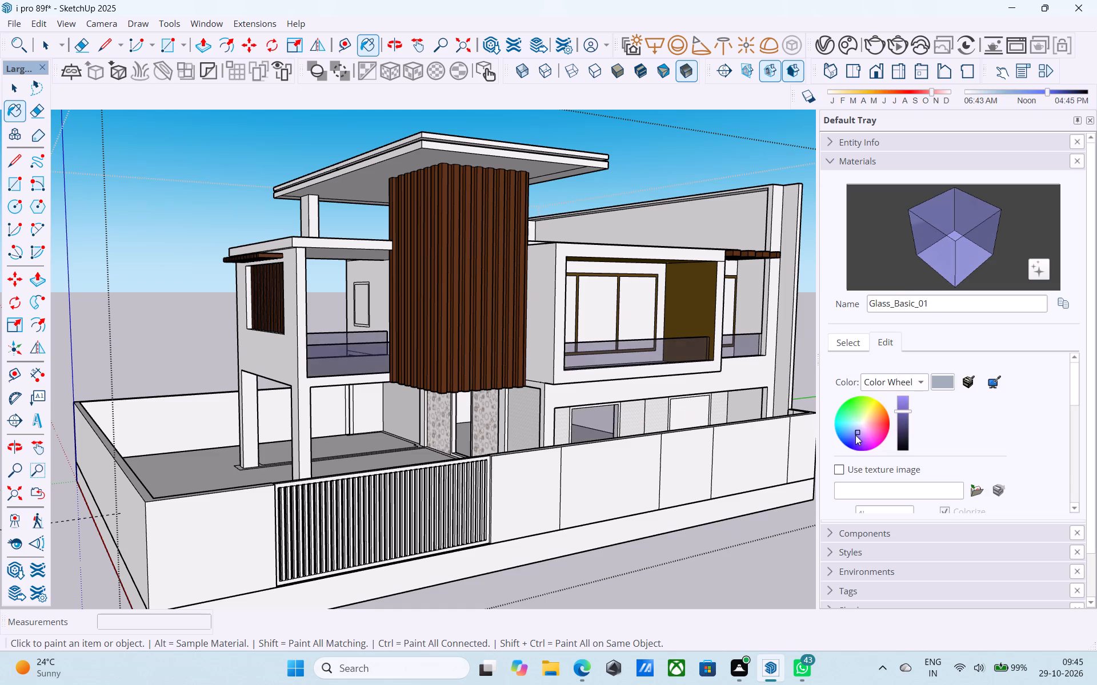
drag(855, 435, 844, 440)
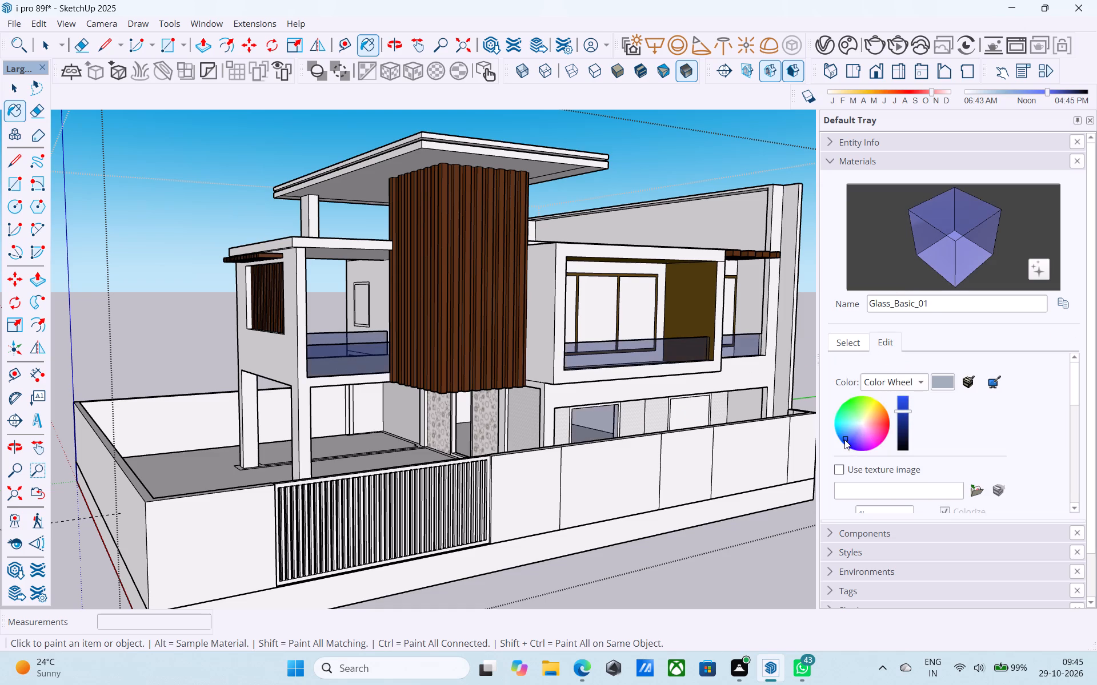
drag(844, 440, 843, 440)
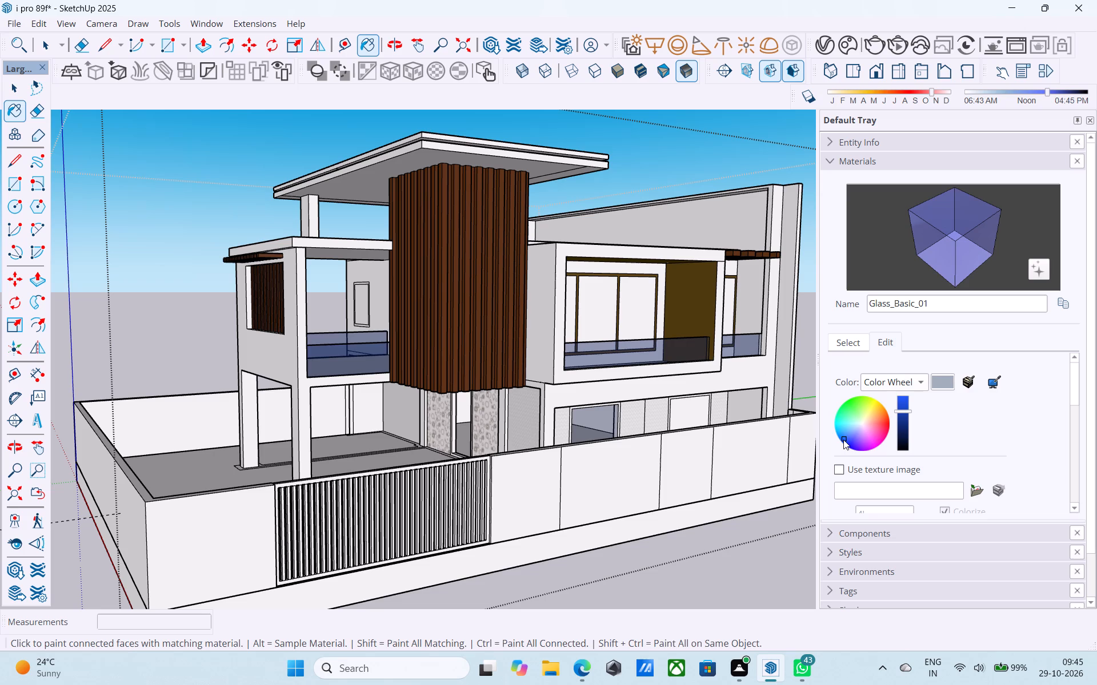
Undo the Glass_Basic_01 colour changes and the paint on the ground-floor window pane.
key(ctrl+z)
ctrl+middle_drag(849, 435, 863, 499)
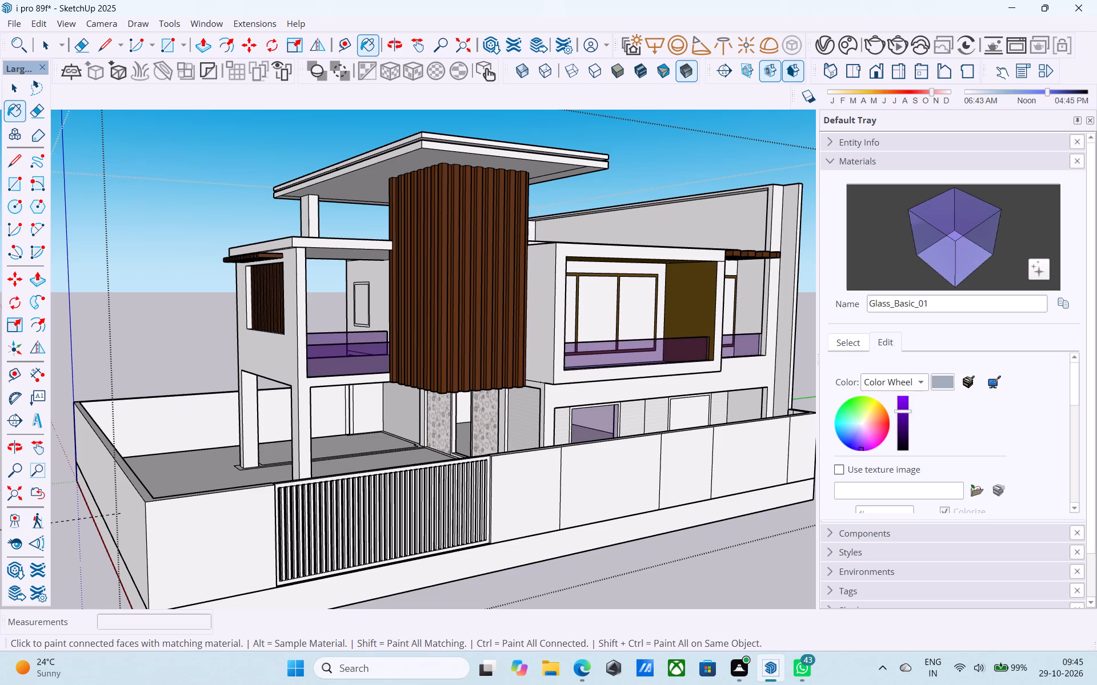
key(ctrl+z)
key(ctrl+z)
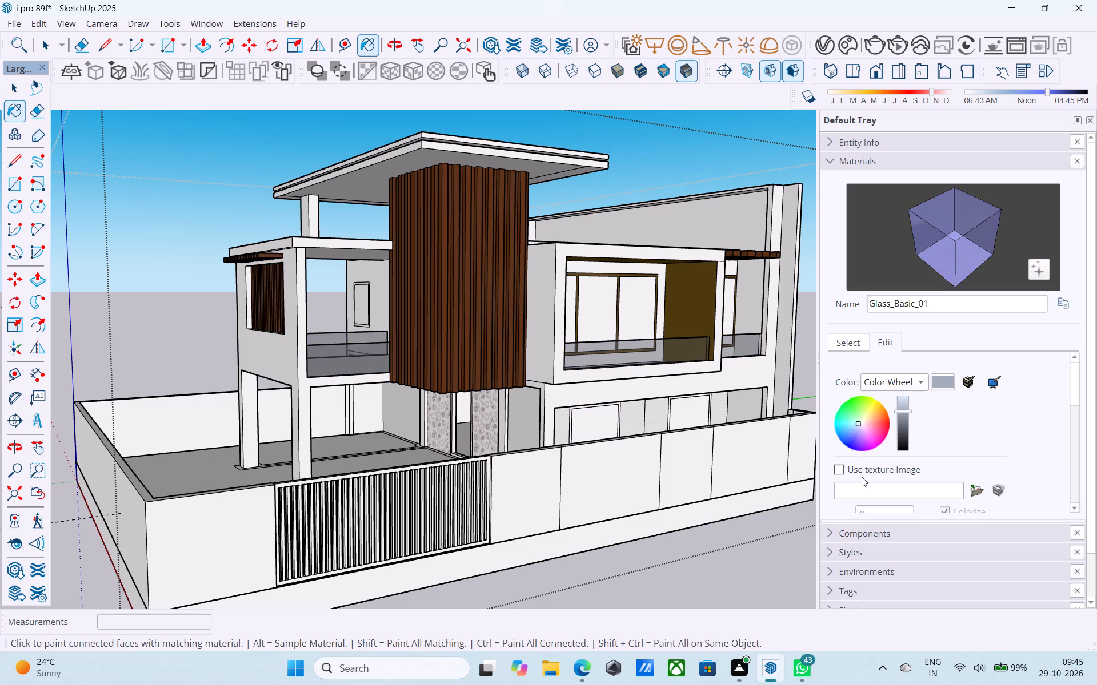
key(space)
Paint the three panes of the box-framed balcony window with Glass_Sky Reflection_01 from the Glass material collection.
scroll(772, 418, down, 4)
middle_drag(770, 419, 758, 477)
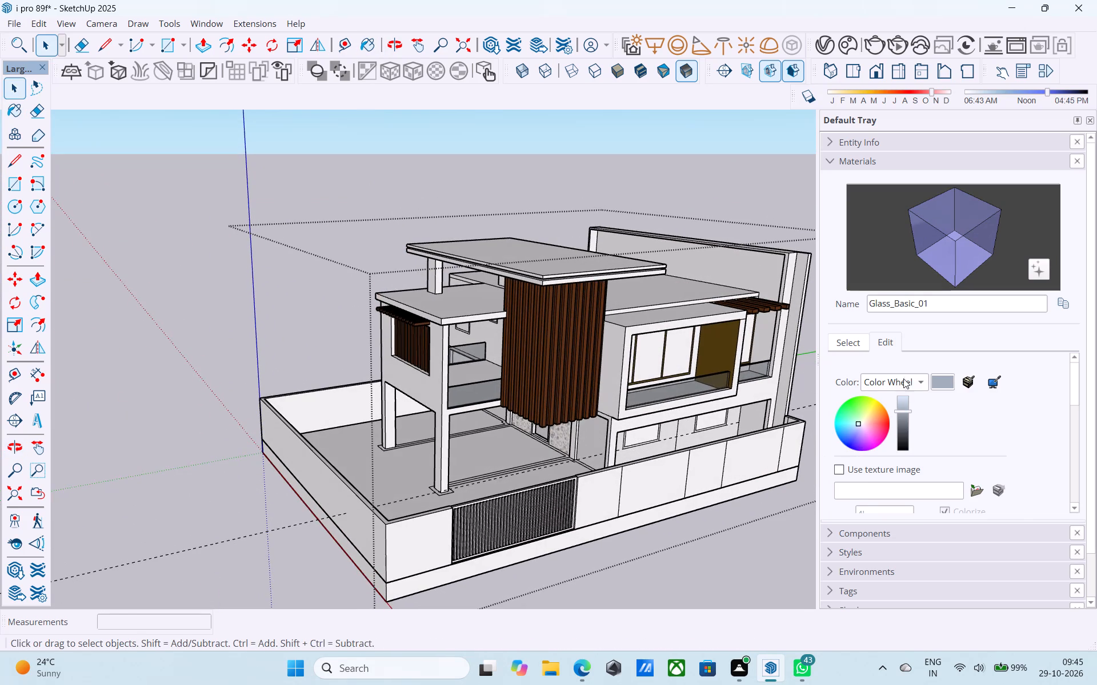
click(859, 338)
click(896, 363)
drag(910, 400, 915, 425)
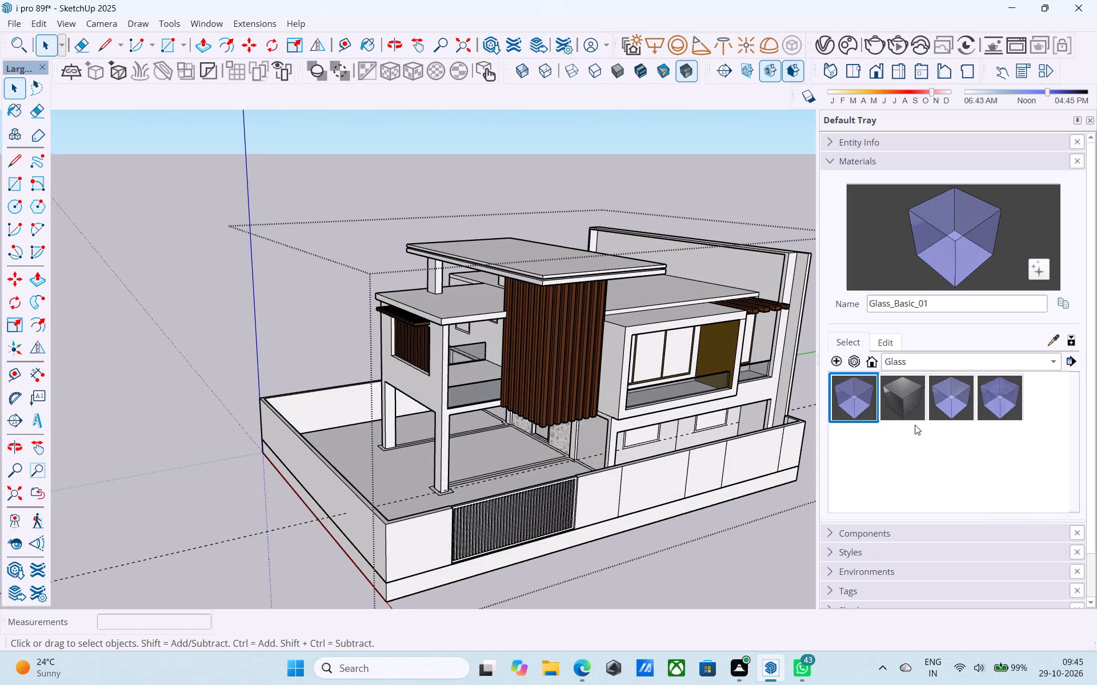
click(915, 362)
click(916, 357)
click(993, 399)
middle_drag(514, 369, 526, 346)
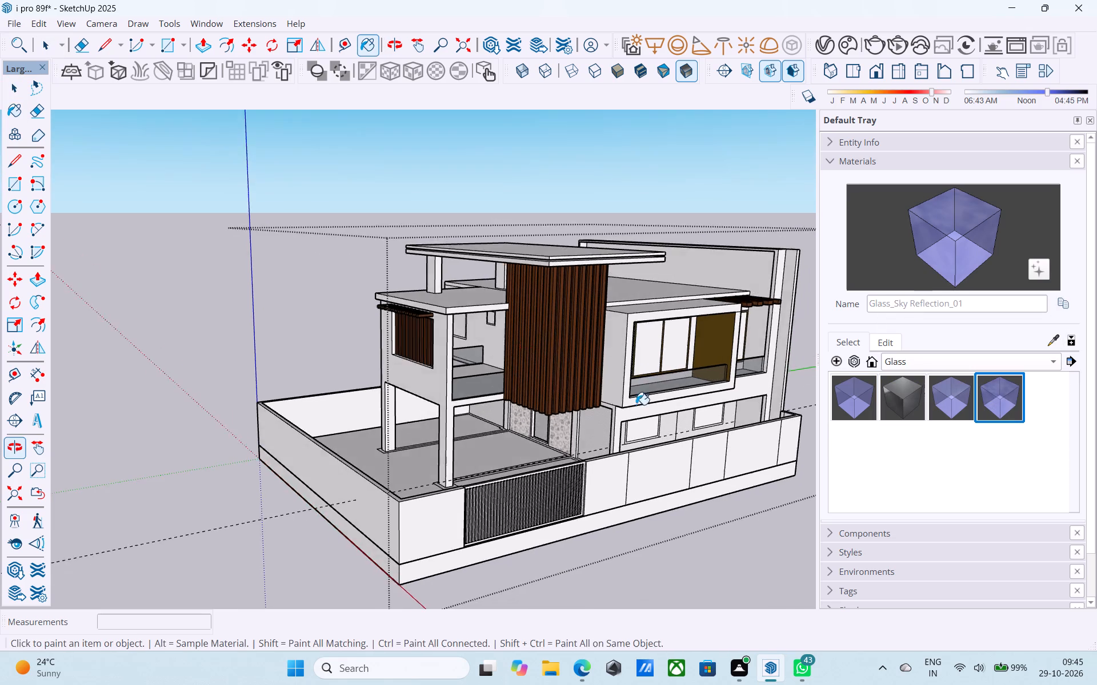
scroll(652, 416, up, 6)
click(650, 304)
middle_drag(659, 303, 607, 303)
click(643, 305)
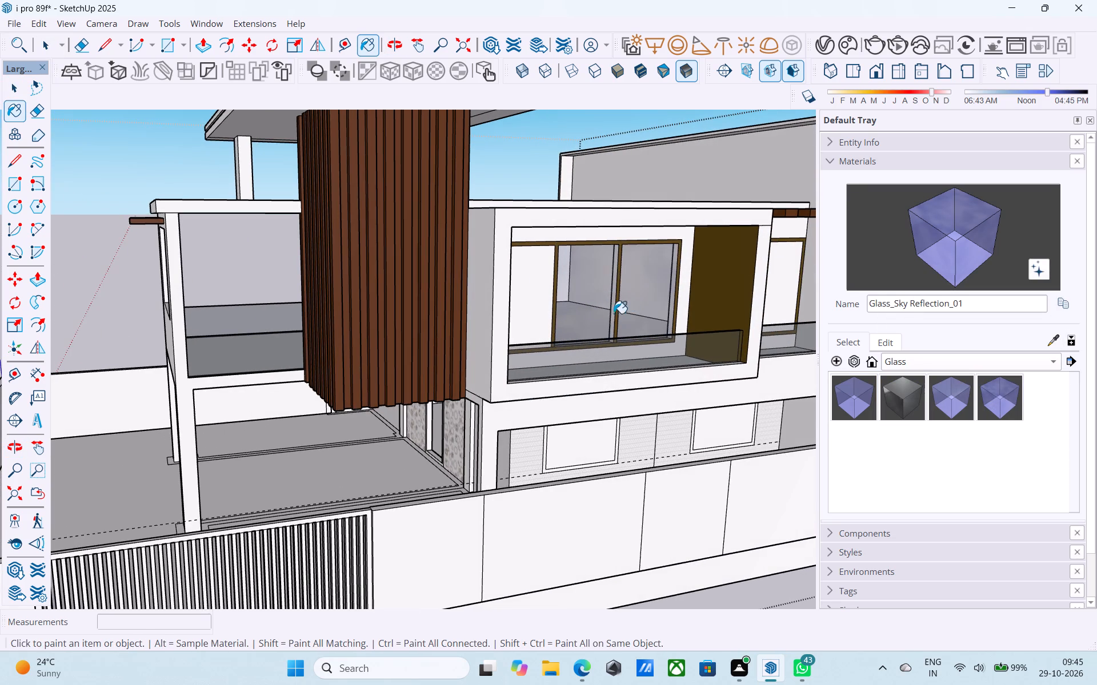
click(537, 303)
Paint both panes of the upper-floor window under the pergola beams with Glass_Sky Reflection_01.
scroll(471, 320, down, 4)
click(689, 293)
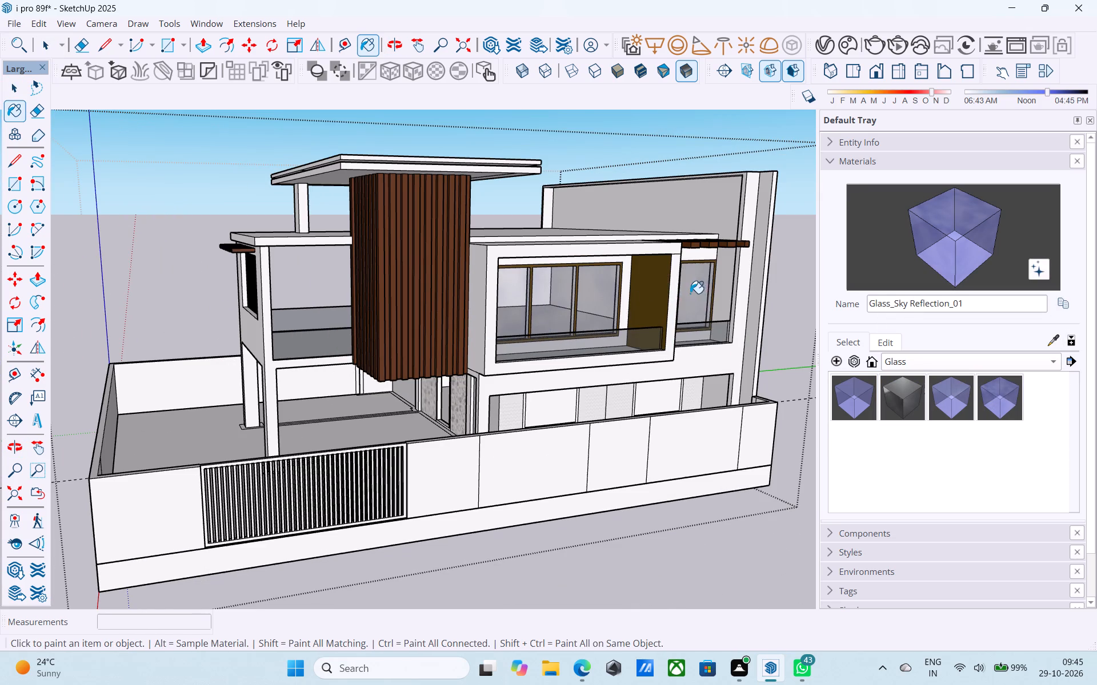
middle_drag(690, 292, 608, 288)
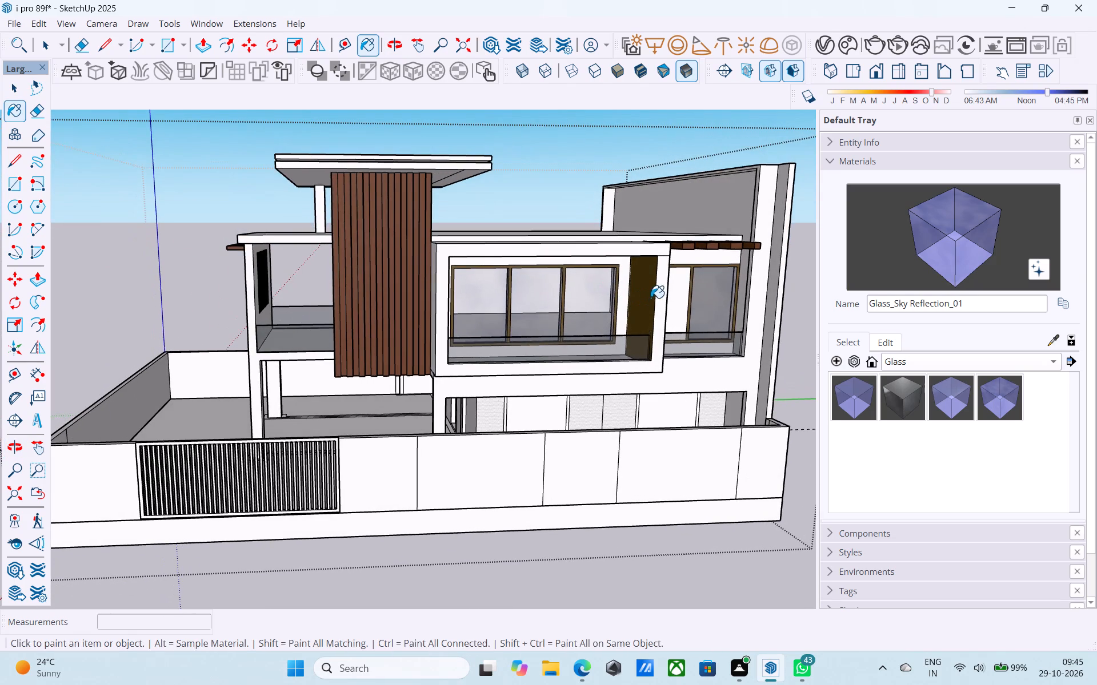
scroll(651, 298, down, 4)
middle_drag(654, 315, 607, 317)
scroll(648, 329, up, 3)
click(676, 312)
Paint the two ground-floor windows in the patterned wall with Glass_Sky Reflection_01.
scroll(675, 273, down, 4)
scroll(671, 362, up, 7)
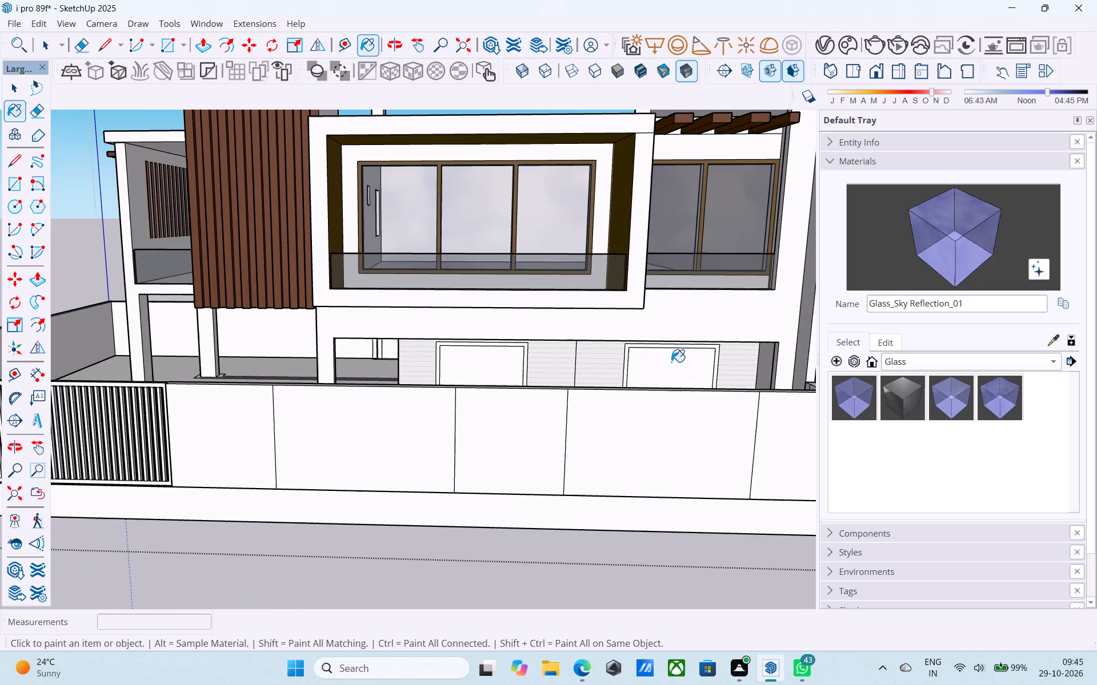
click(671, 362)
click(475, 364)
Paint the large and the small upper-floor window panes on the opposite facade with Glass_Sky Reflection_01.
scroll(477, 365, down, 3)
middle_drag(477, 365, 815, 361)
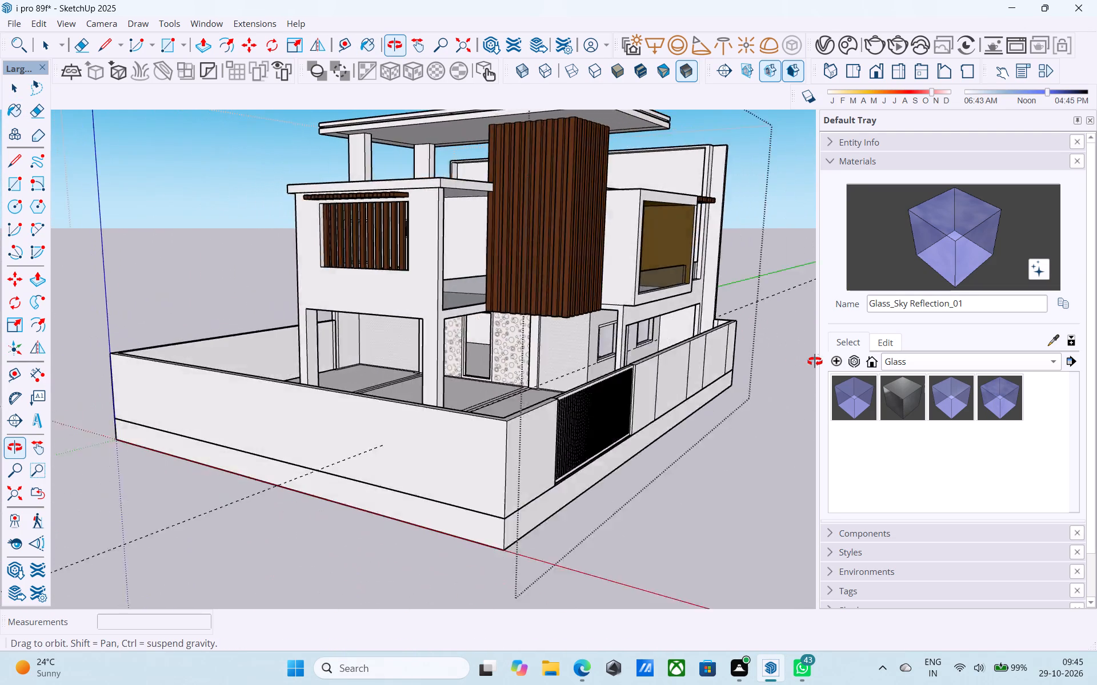
middle_drag(815, 361, 836, 361)
middle_drag(518, 360, 826, 364)
scroll(380, 253, up, 4)
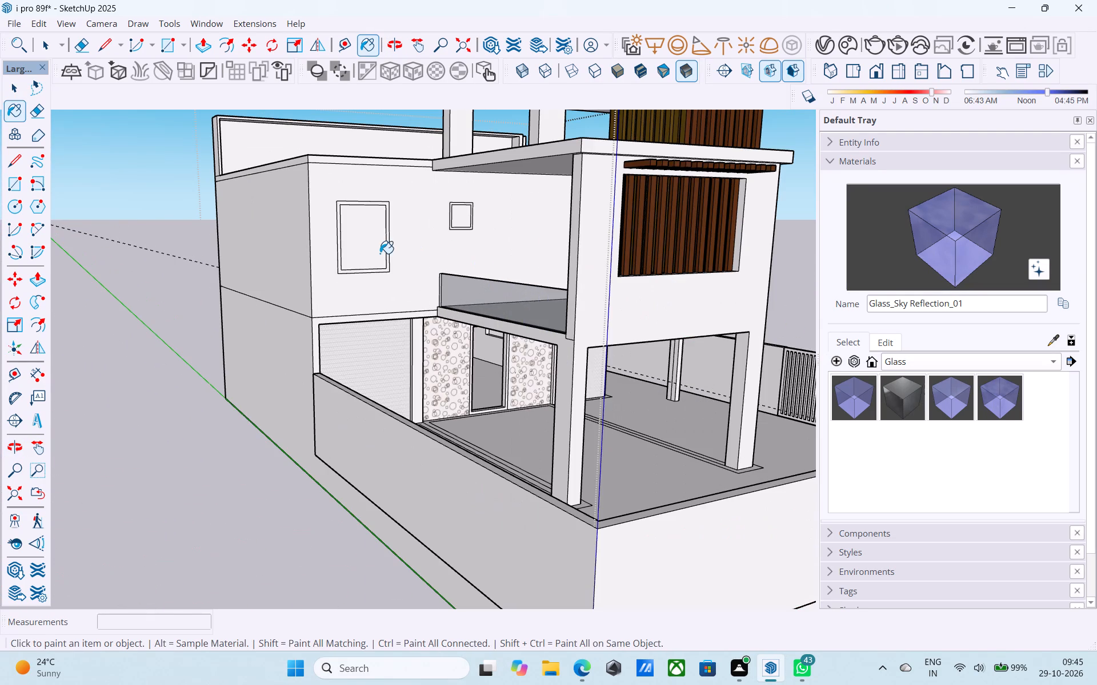
click(380, 252)
click(459, 218)
Shift the Glass_Sky Reflection_01 colour to a fully saturated blue and darken it slightly.
middle_drag(460, 218, 118, 241)
scroll(165, 254, down, 1)
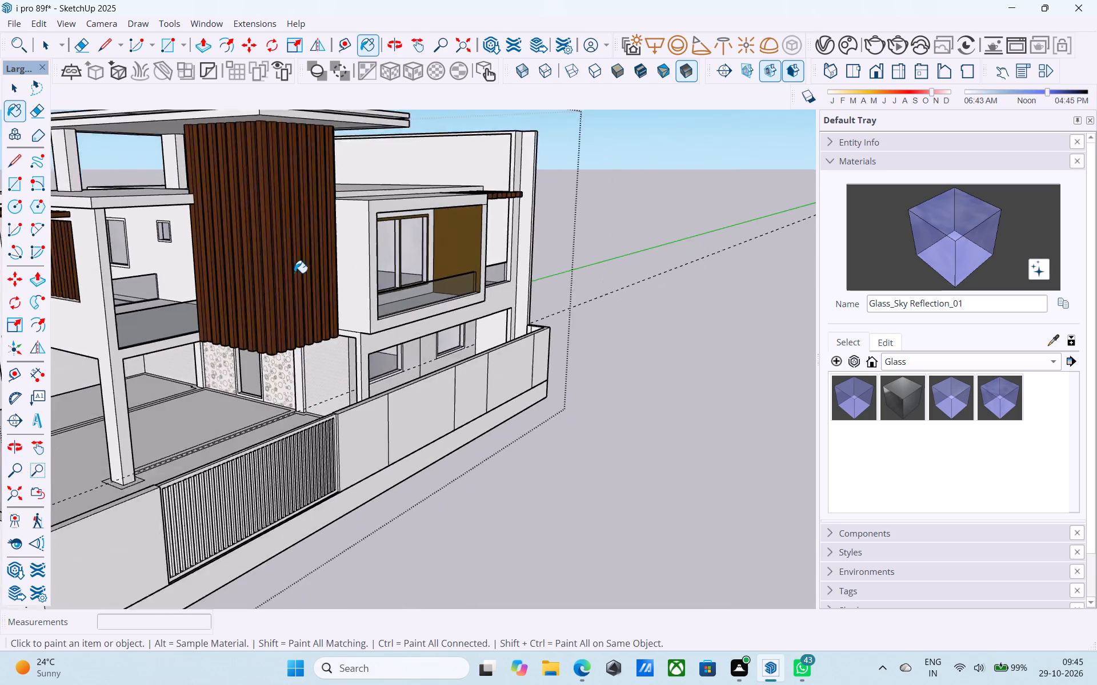
scroll(294, 273, down, 5)
middle_drag(530, 323, 498, 324)
scroll(304, 342, down, 2)
middle_drag(529, 344, 395, 333)
scroll(260, 332, up, 4)
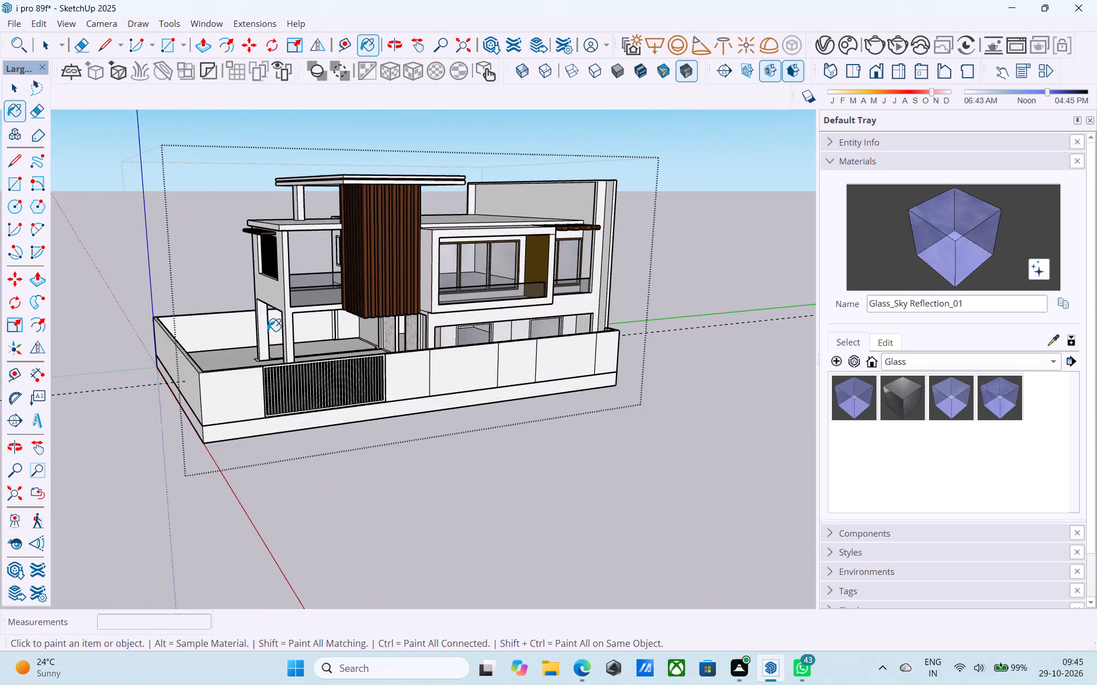
middle_drag(292, 341, 390, 341)
scroll(342, 345, up, 1)
click(890, 343)
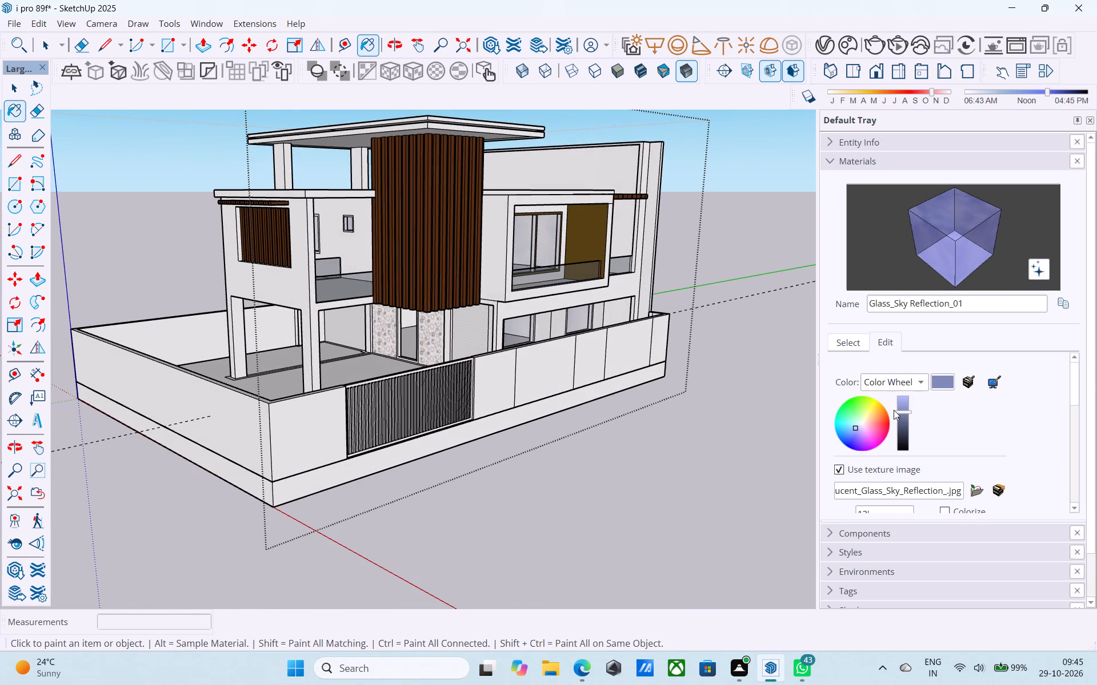
drag(855, 429, 848, 440)
drag(848, 440, 838, 442)
drag(902, 410, 902, 413)
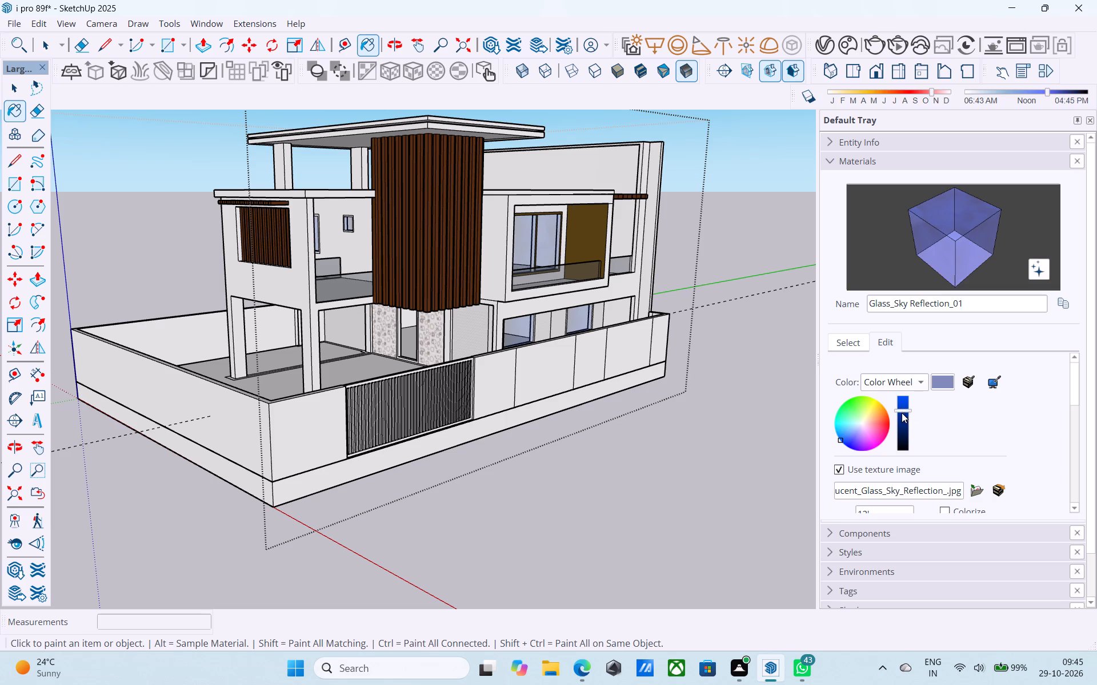
drag(902, 413, 902, 420)
Examine the recoloured window glass and the house from the front, above and the rear.
middle_drag(647, 403, 468, 402)
scroll(480, 409, down, 2)
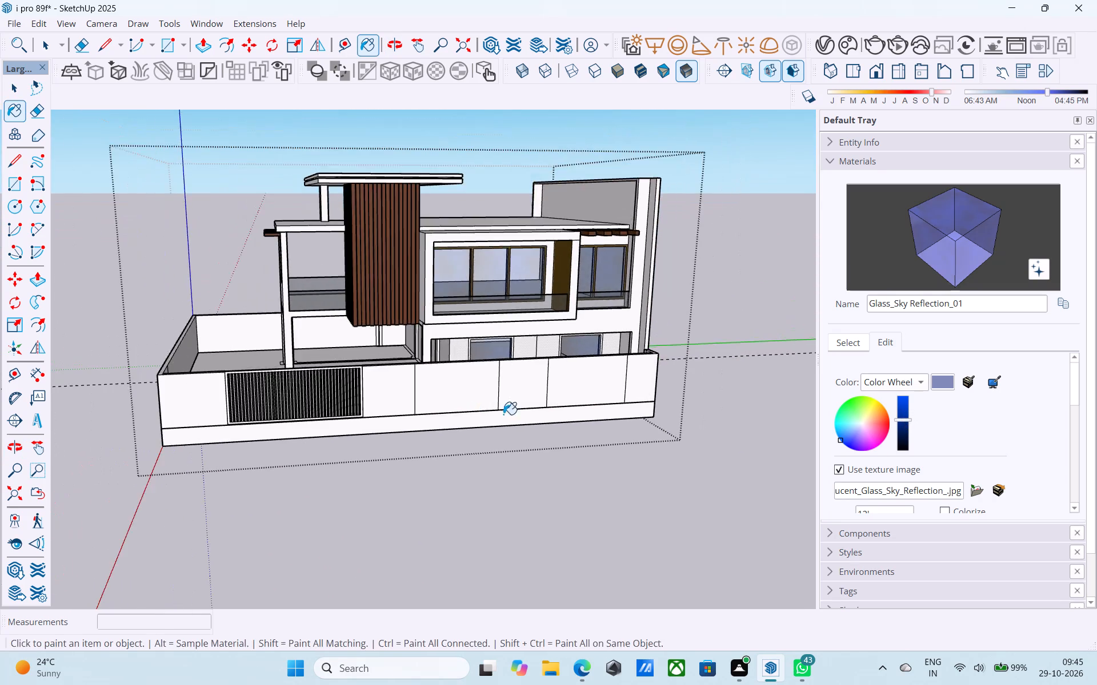
middle_drag(525, 416, 630, 412)
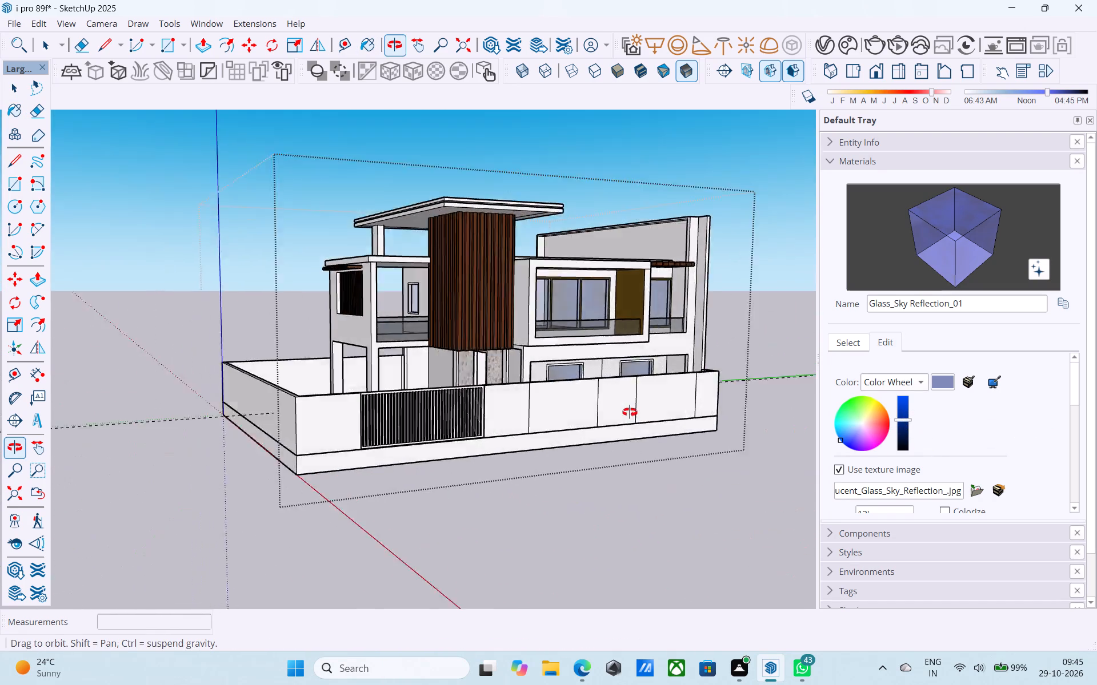
middle_drag(630, 412, 661, 476)
scroll(651, 369, up, 3)
shift+middle_drag(651, 369, 660, 393)
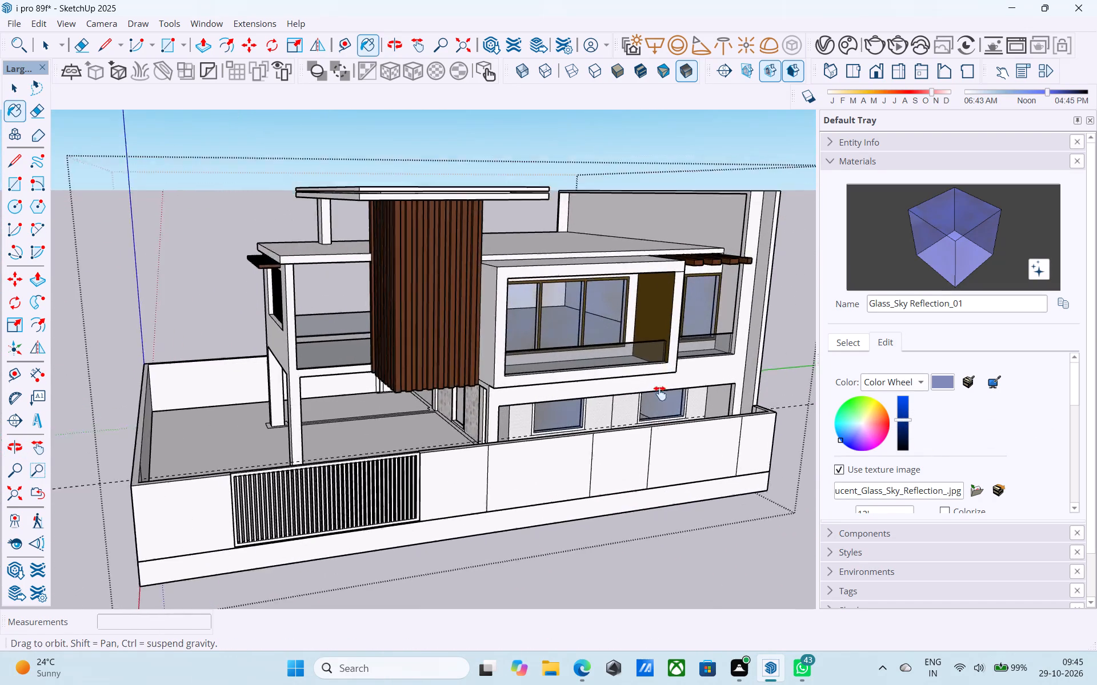
shift+middle_drag(660, 393, 752, 437)
shift+middle_drag(731, 343, 771, 444)
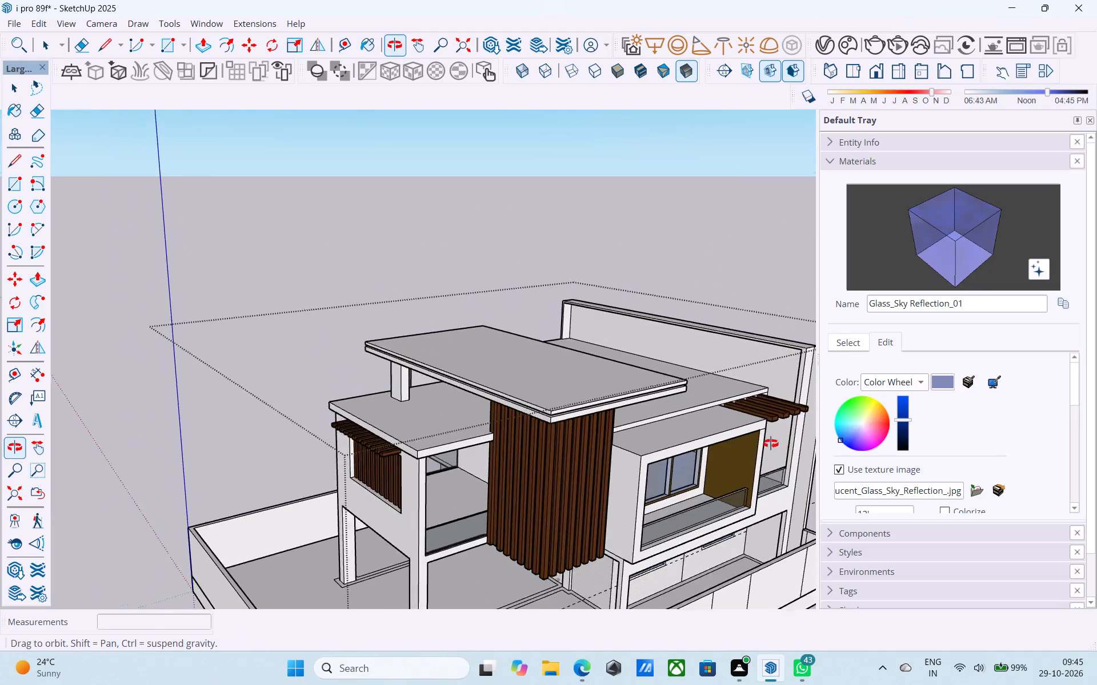
shift+middle_drag(771, 444, 193, 453)
shift+middle_drag(232, 464, 106, 489)
key(space)
scroll(154, 470, down, 5)
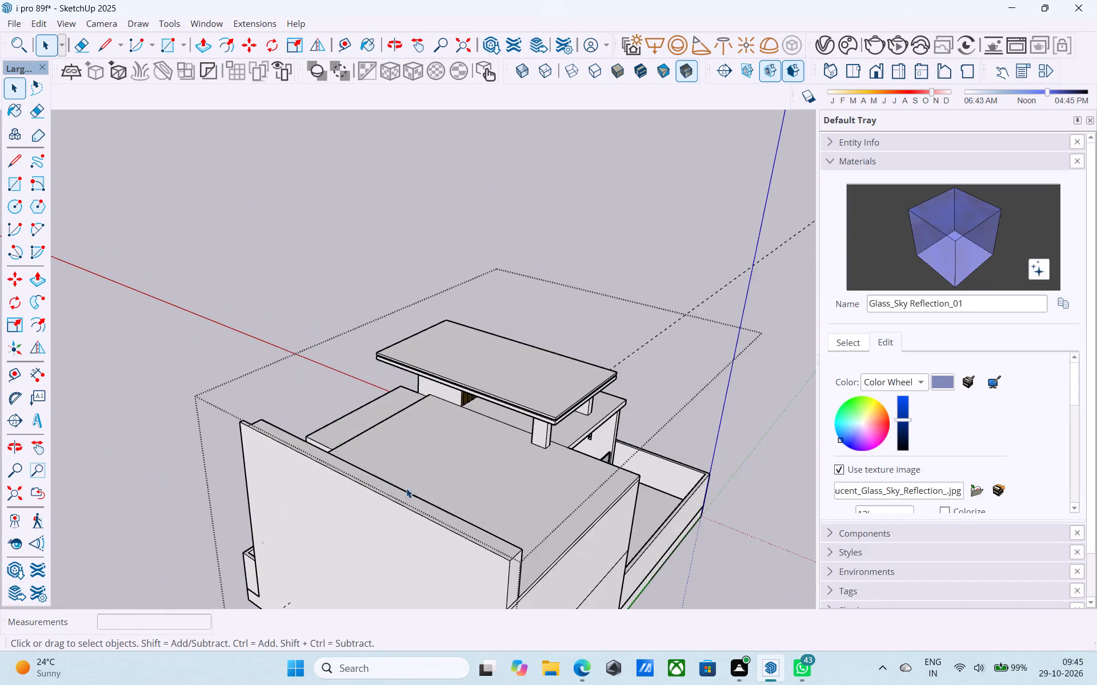
Save the house model.
middle_drag(418, 488, 236, 485)
scroll(229, 482, down, 1)
middle_drag(284, 482, 759, 451)
key(ctrl+s)
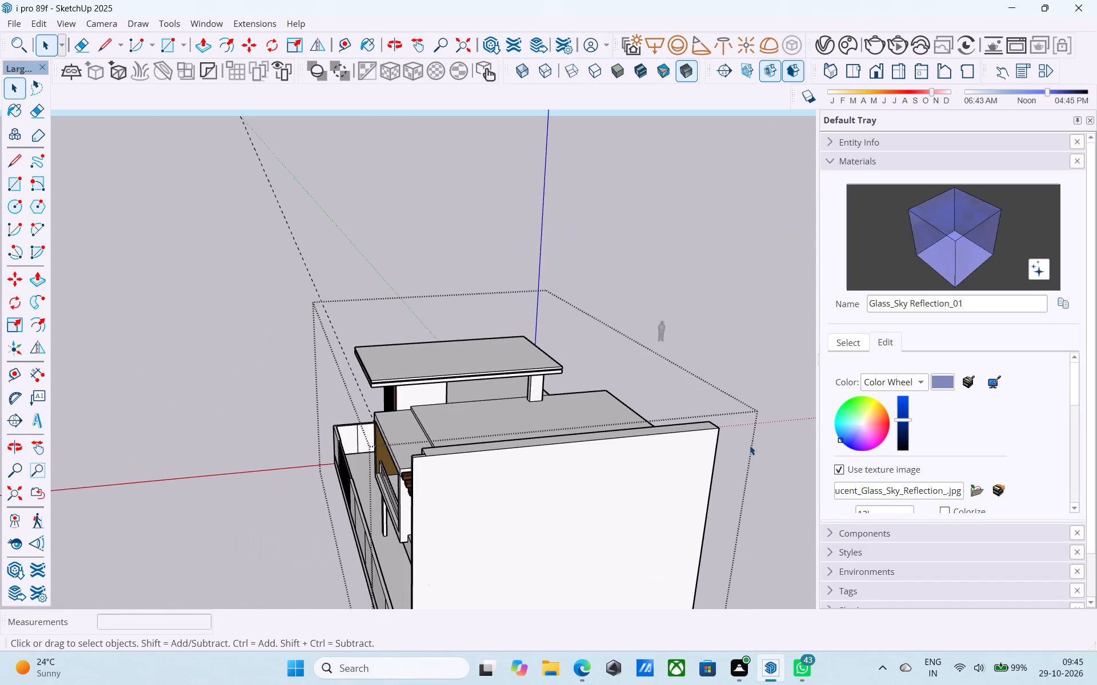
Offset the outline of the main flat roof face inward by 4.5".
middle_drag(745, 444, 225, 545)
shift+middle_drag(222, 545, 748, 665)
shift+middle_drag(689, 522, 591, 542)
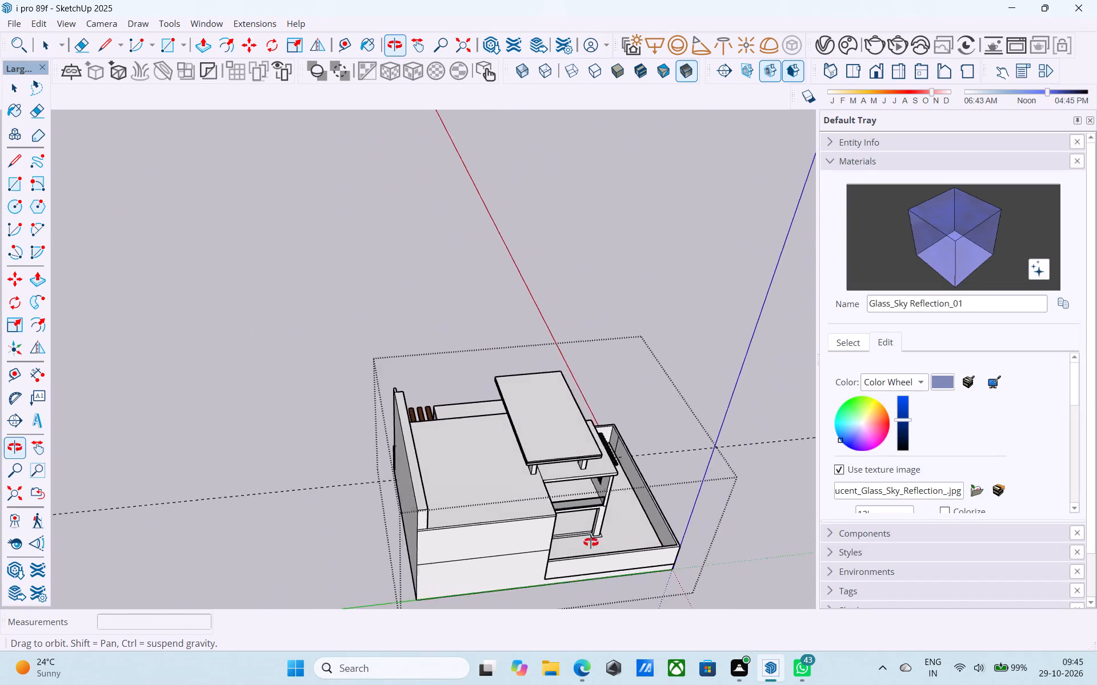
shift+middle_drag(591, 542, 497, 530)
scroll(440, 501, up, 9)
middle_drag(422, 507, 591, 482)
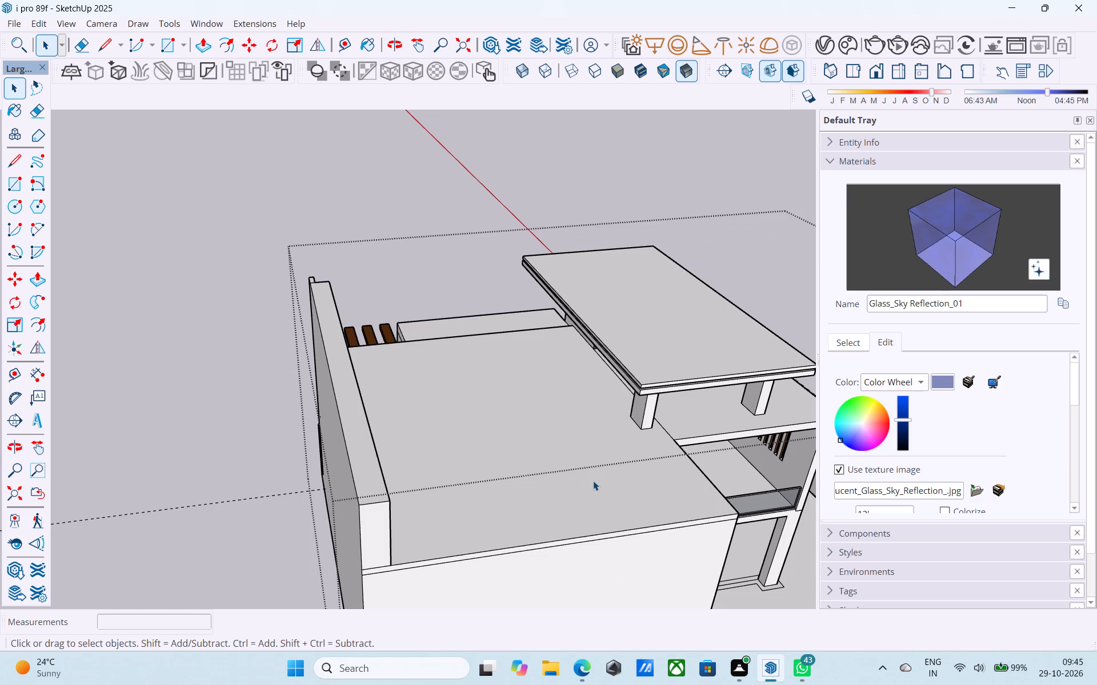
click(593, 481)
shift+middle_drag(595, 481, 547, 481)
key(f)
click(544, 482)
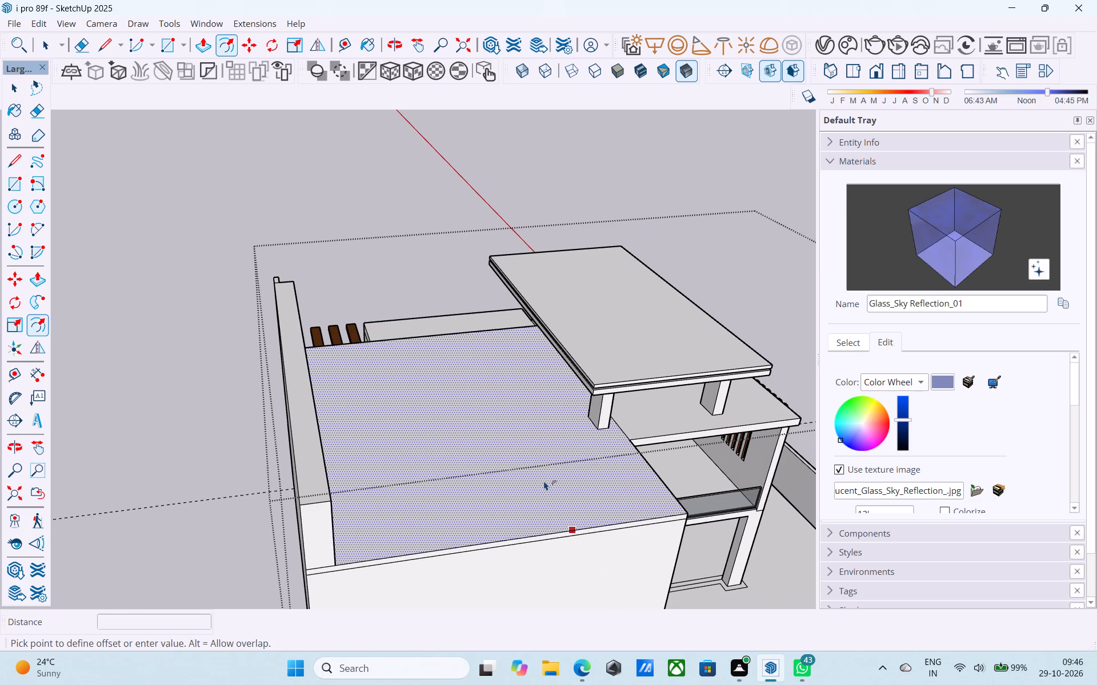
key(6)
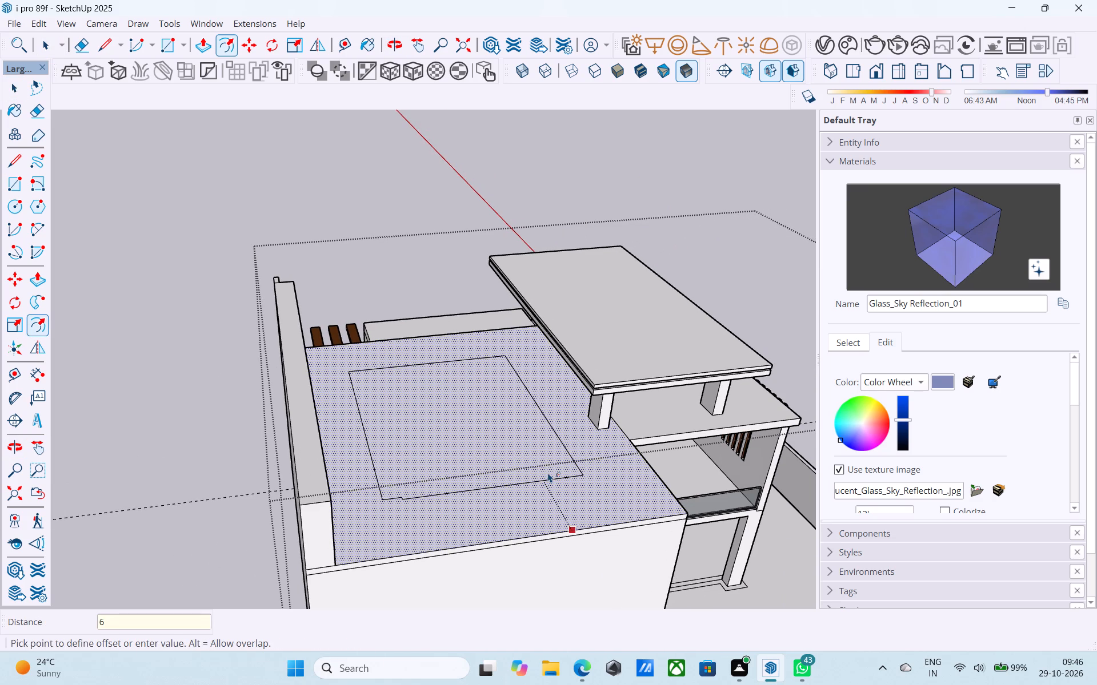
key(BackSpace)
key(4)
text(.5")
key(Return)
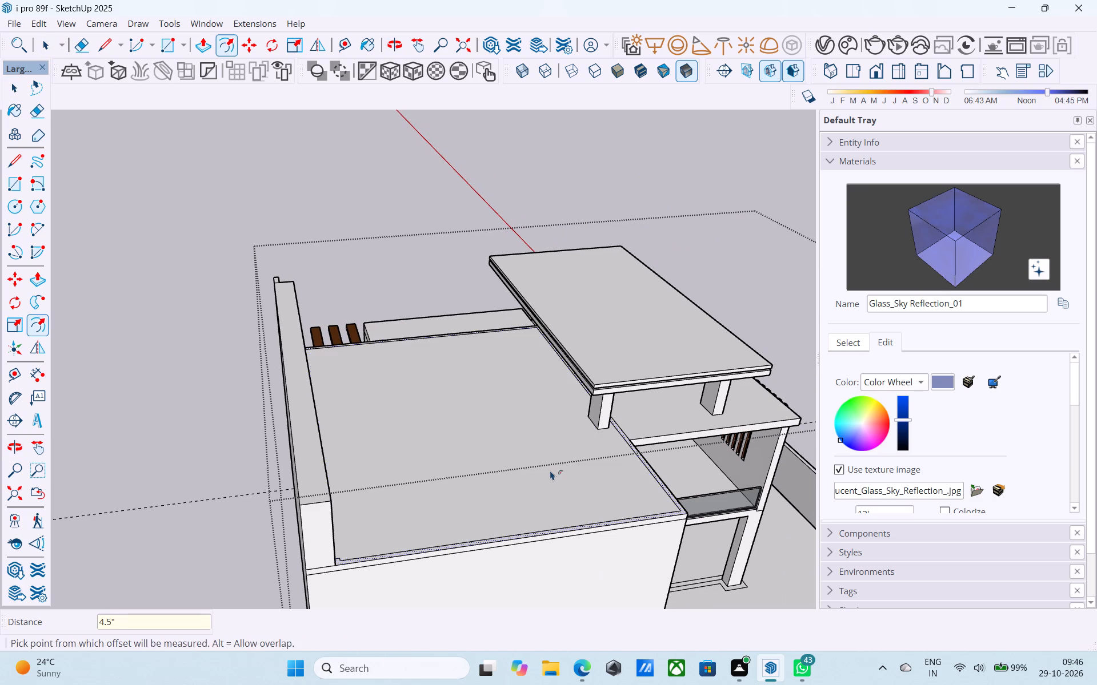
key(space)
Extend the inner offset line about 4 1/2" across the notch by the tall side wall, joining it to the wall corner with a 1 1/2" segment.
scroll(565, 481, down, 3)
middle_drag(565, 482, 465, 499)
scroll(202, 547, up, 5)
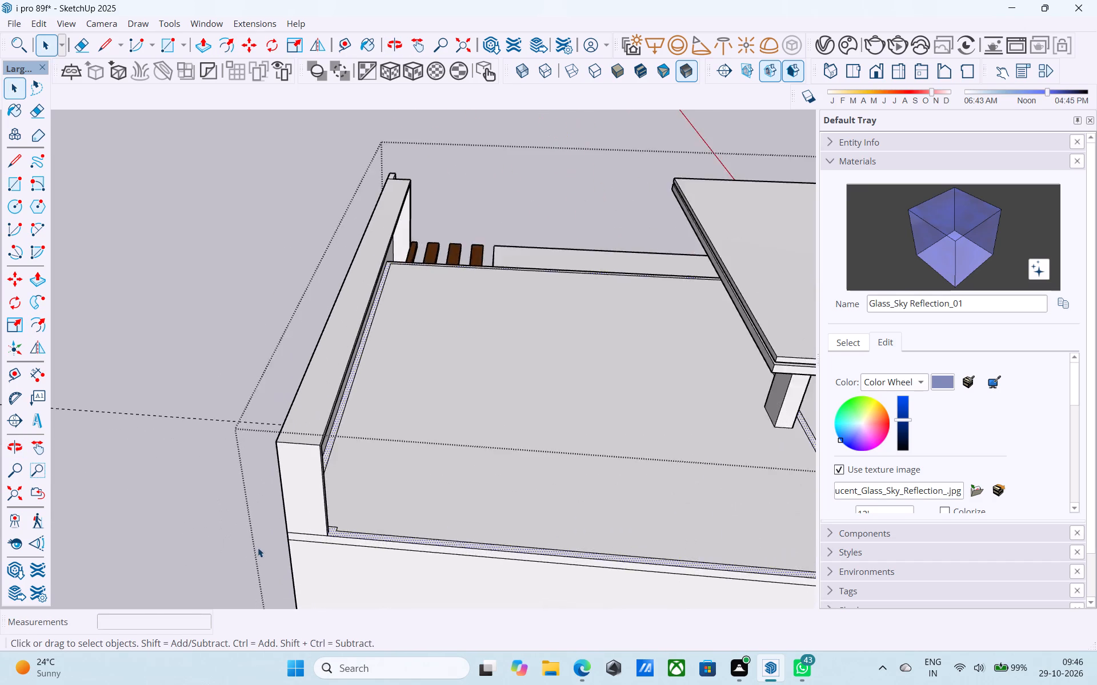
scroll(258, 547, up, 20)
key(l)
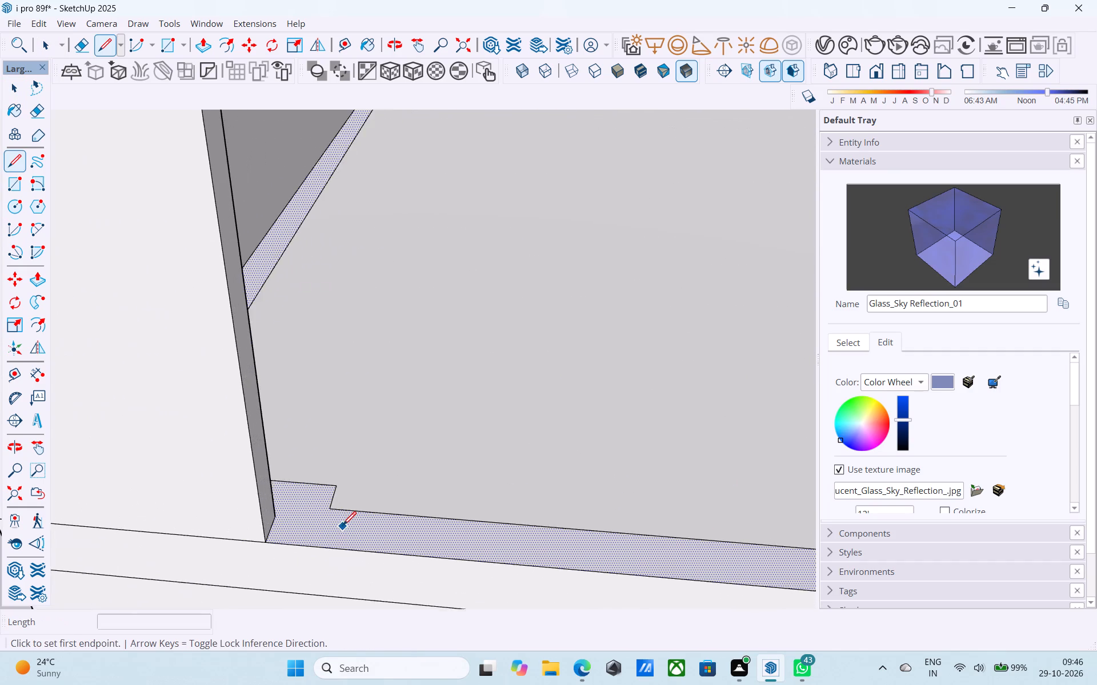
scroll(343, 526, up, 3)
click(329, 503)
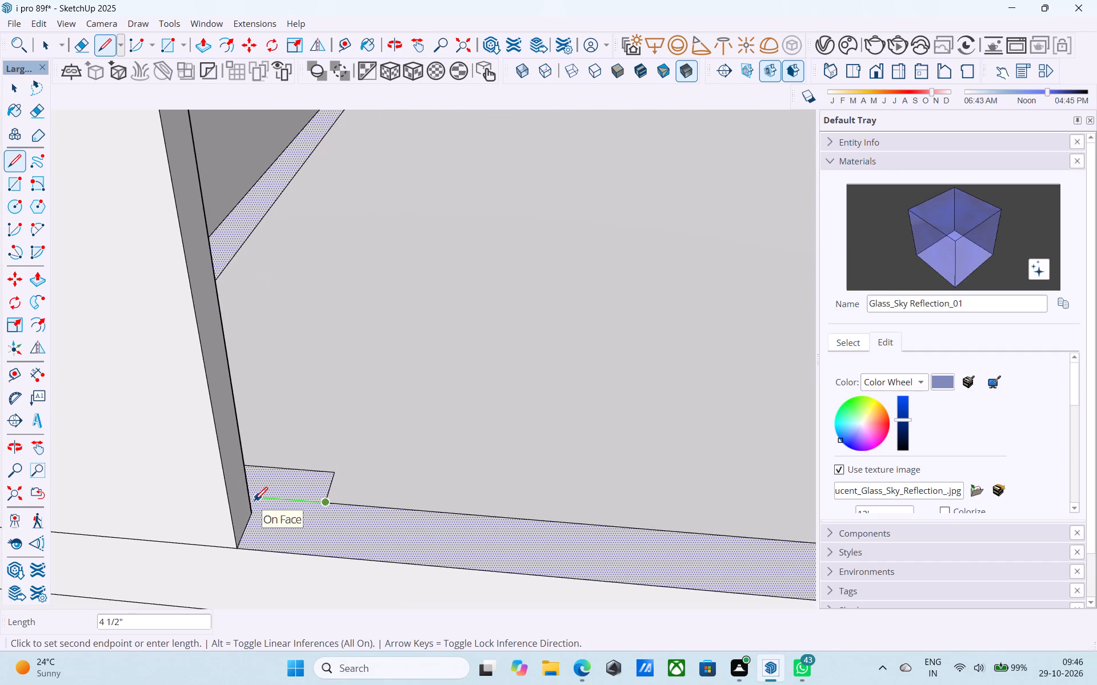
click(254, 502)
click(254, 502)
click(254, 512)
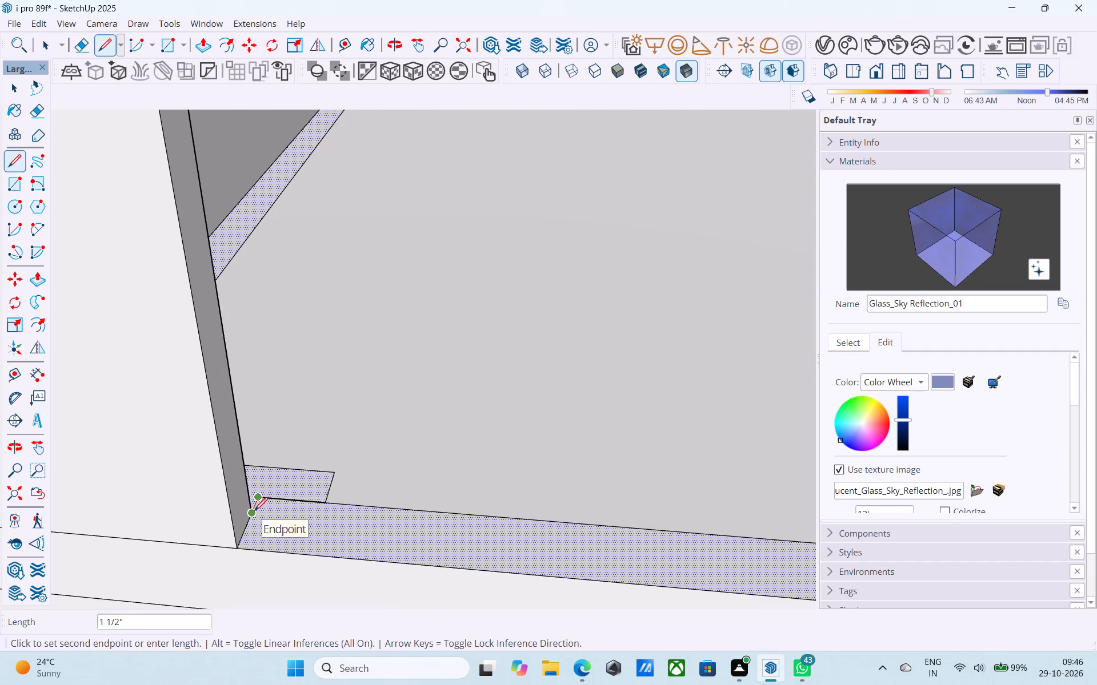
key(space)
Draw a line across the roof edge strip where the lower roof slab's edge meets it, near the canopy column.
scroll(255, 525, down, 20)
scroll(255, 525, down, 5)
middle_click(255, 526)
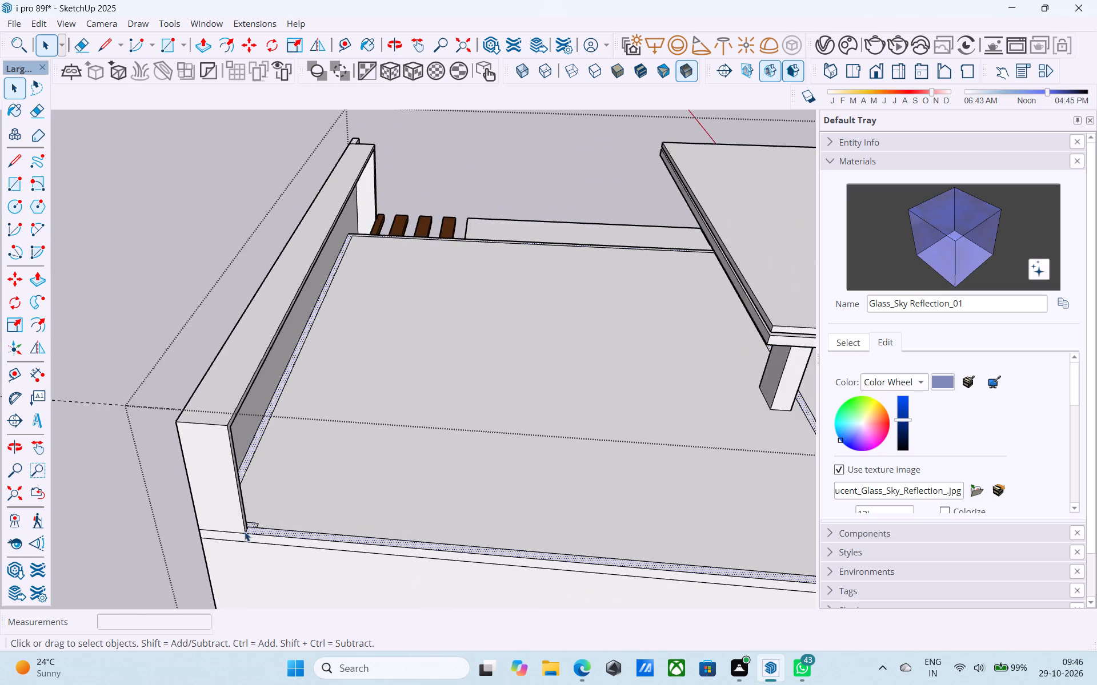
scroll(245, 531, down, 8)
middle_drag(252, 527, 379, 527)
scroll(654, 447, up, 9)
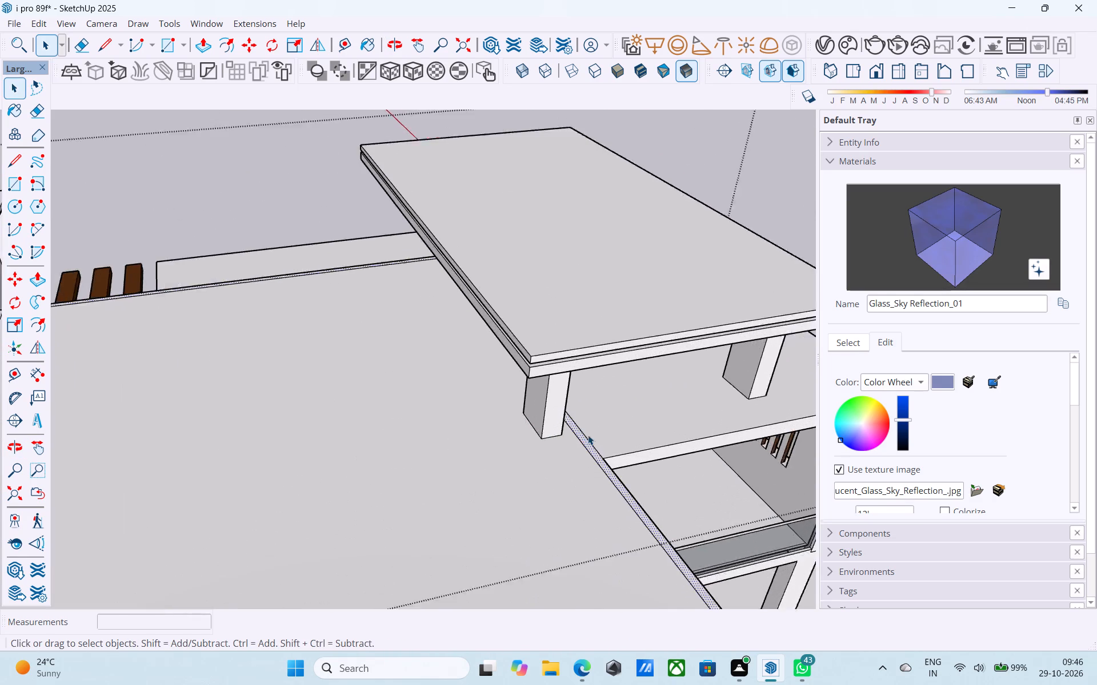
scroll(588, 435, up, 5)
middle_drag(594, 448, 554, 442)
key(l)
scroll(588, 468, up, 6)
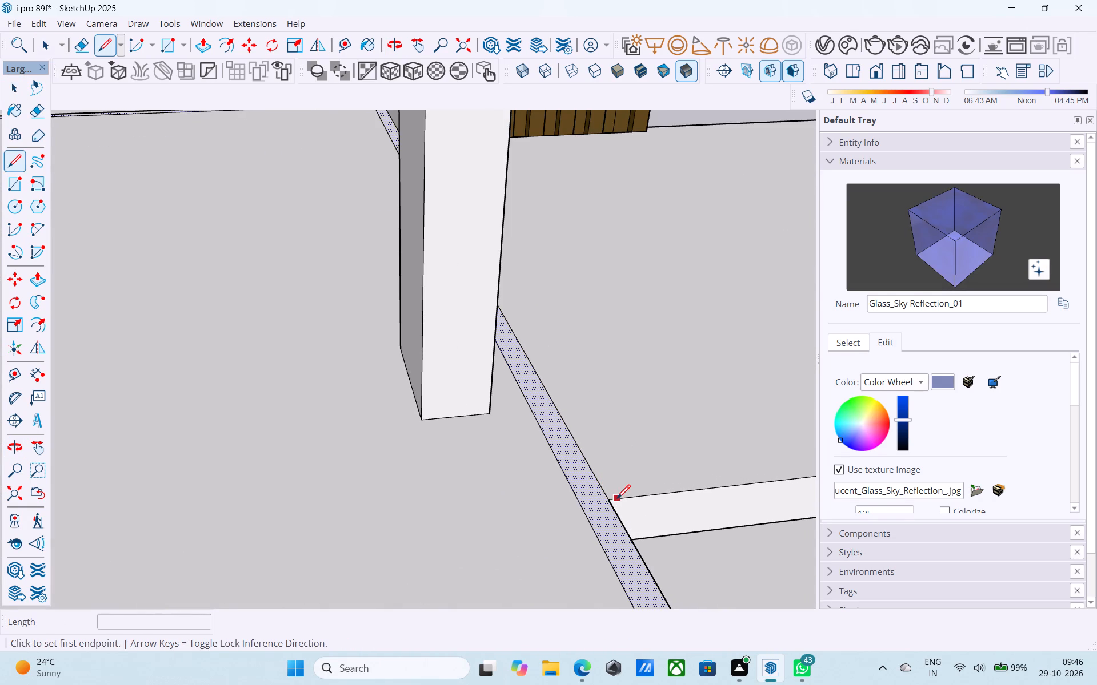
click(612, 501)
click(584, 508)
scroll(582, 511, down, 11)
key(space)
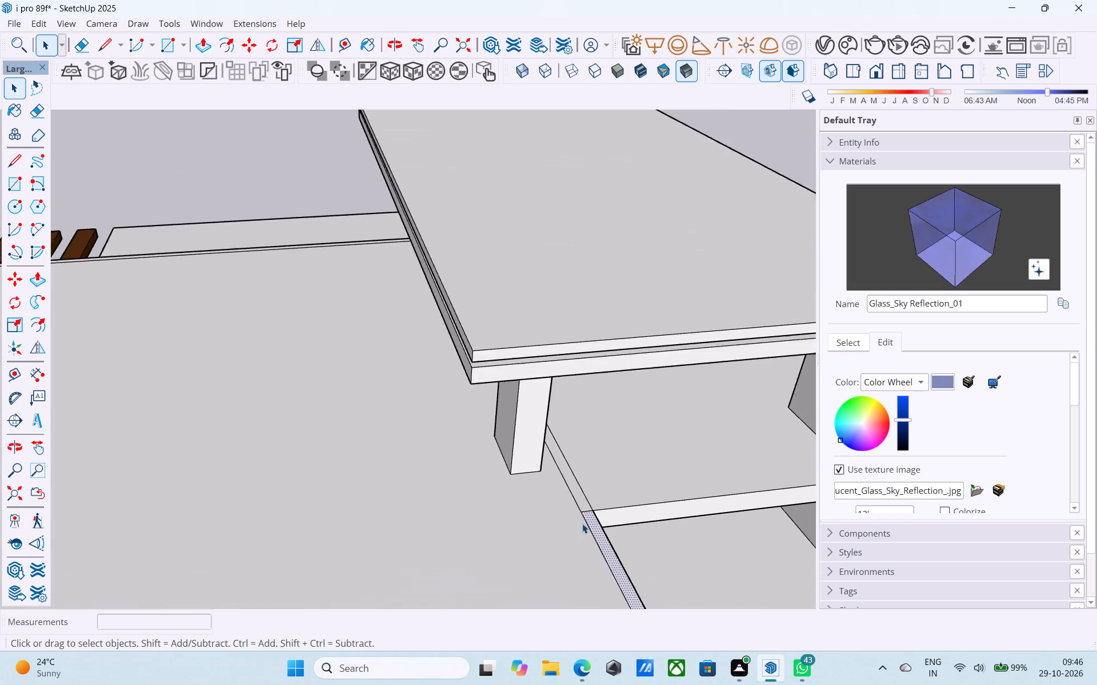
Draw a line closing off the roof edge strip at the front corner above the wooden pergola beams.
scroll(582, 523, down, 10)
middle_drag(582, 523, 779, 591)
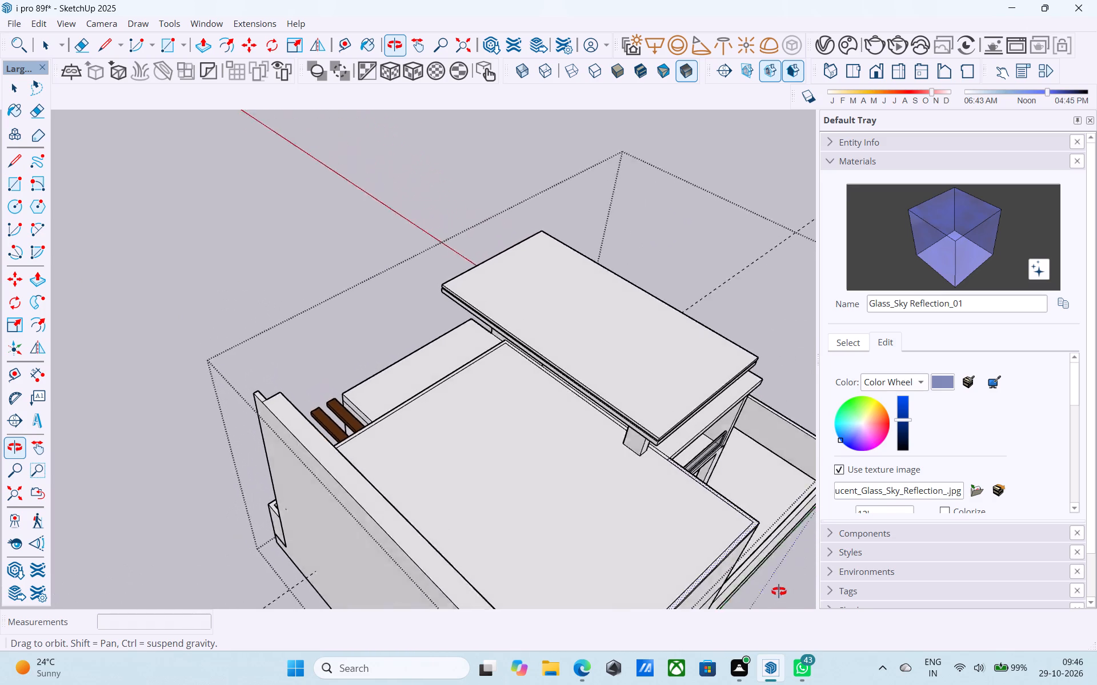
middle_drag(779, 591, 780, 590)
middle_drag(525, 546, 1038, 527)
middle_drag(348, 510, 558, 481)
scroll(571, 258, up, 8)
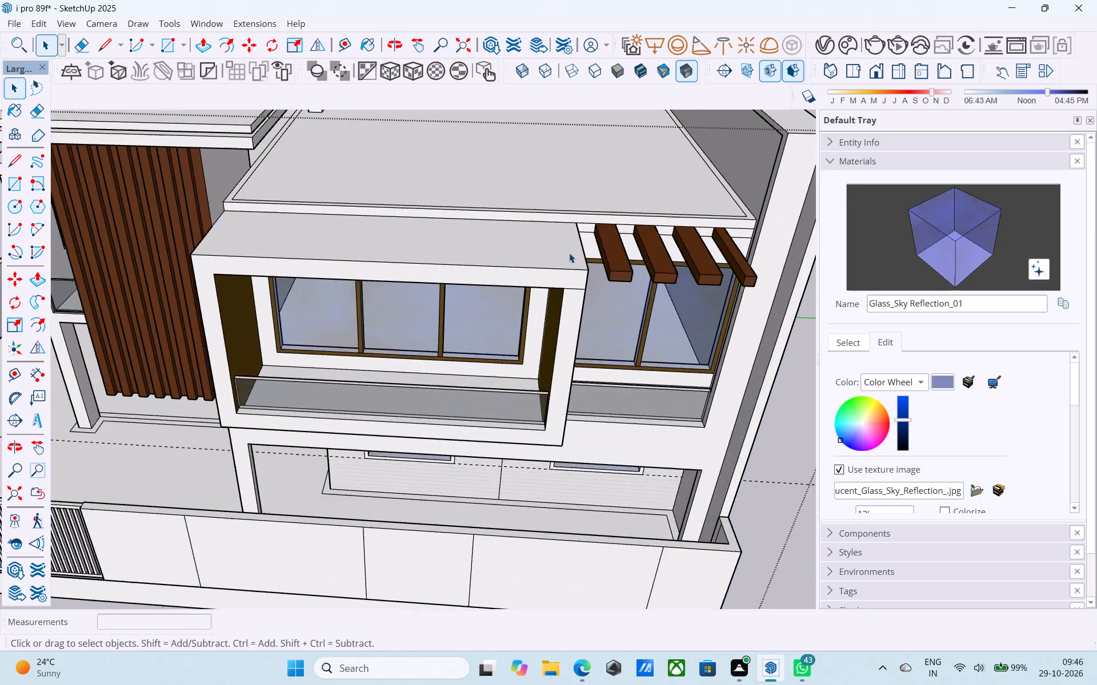
scroll(569, 253, up, 3)
middle_drag(569, 253, 483, 469)
middle_drag(658, 413, 695, 418)
scroll(611, 389, up, 6)
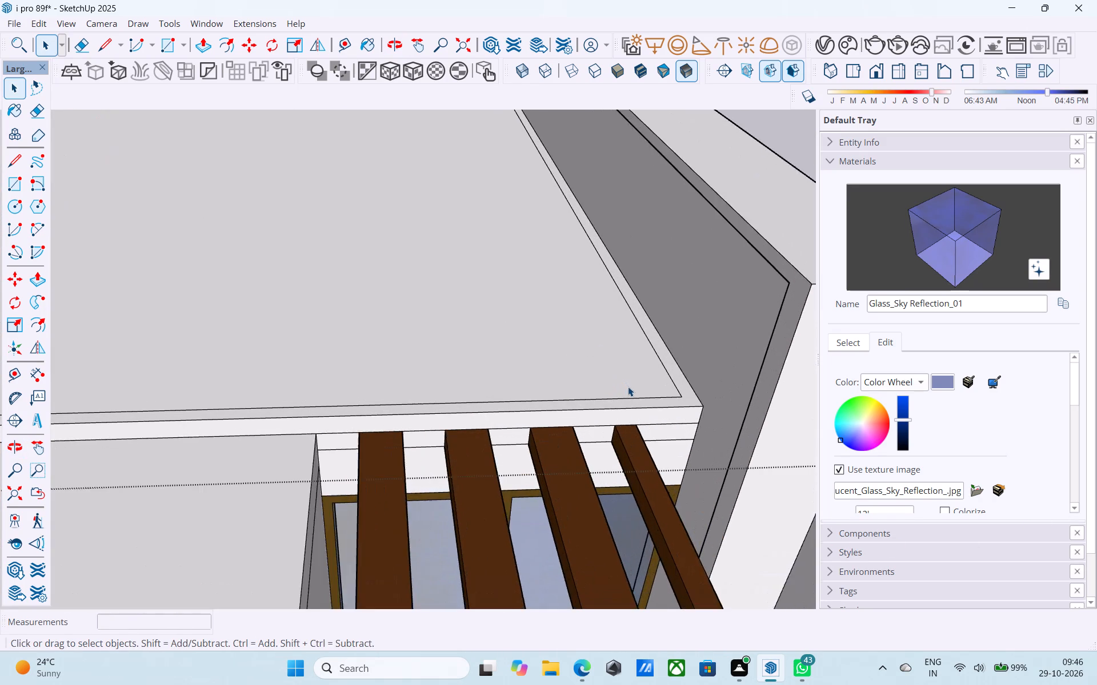
scroll(628, 386, up, 4)
key(l)
click(697, 394)
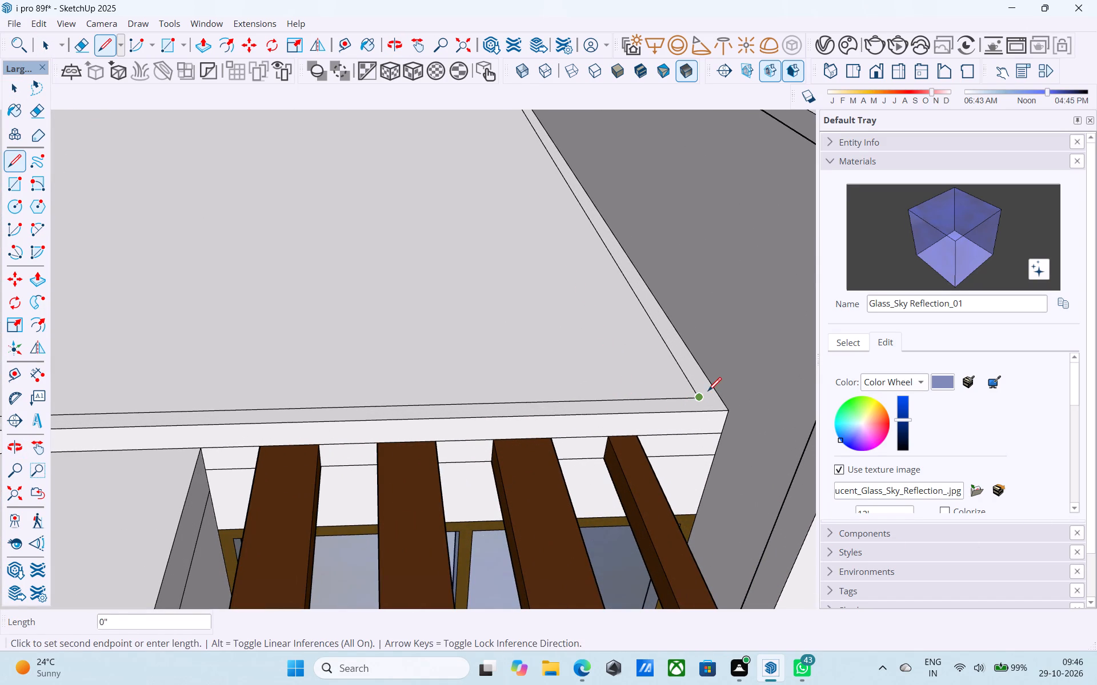
click(718, 394)
key(space)
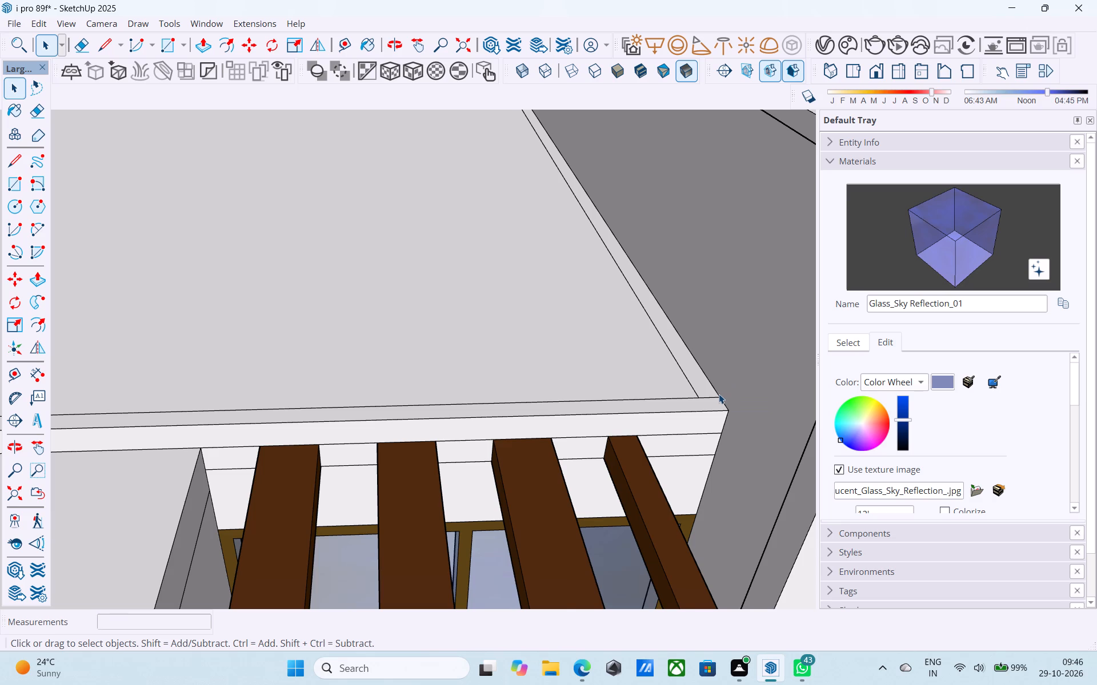
Push/Pull the front roof edge strip above the balcony and pergola up 2.5' as a parapet.
scroll(719, 394, down, 14)
middle_drag(717, 397, 713, 397)
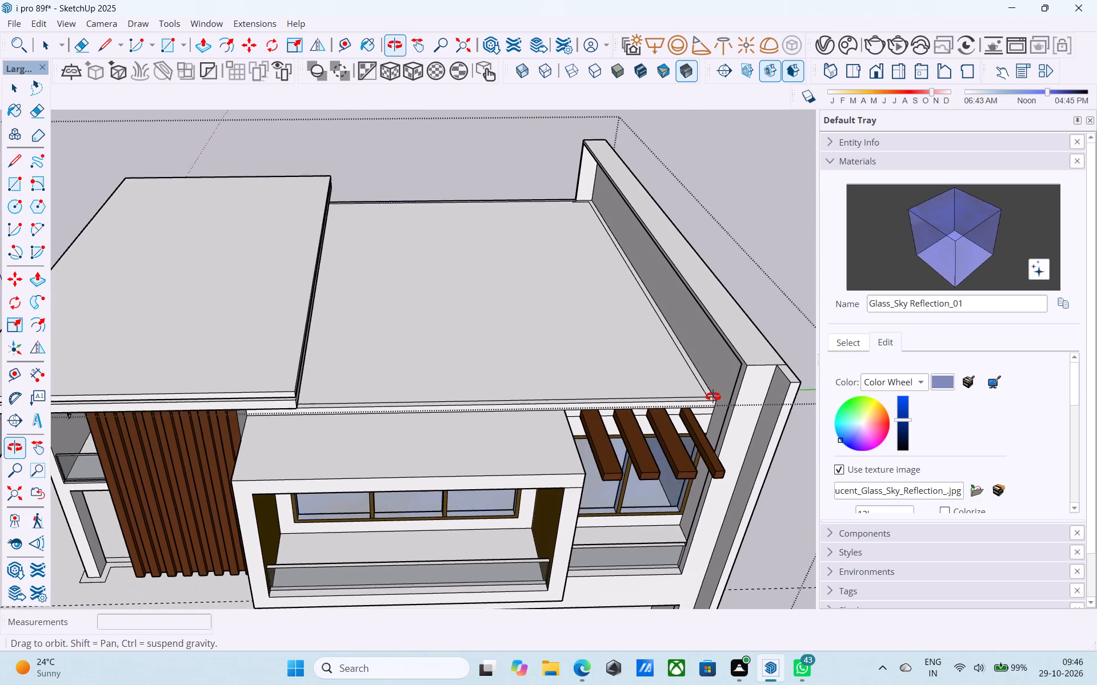
middle_drag(713, 397, 726, 408)
scroll(727, 408, up, 4)
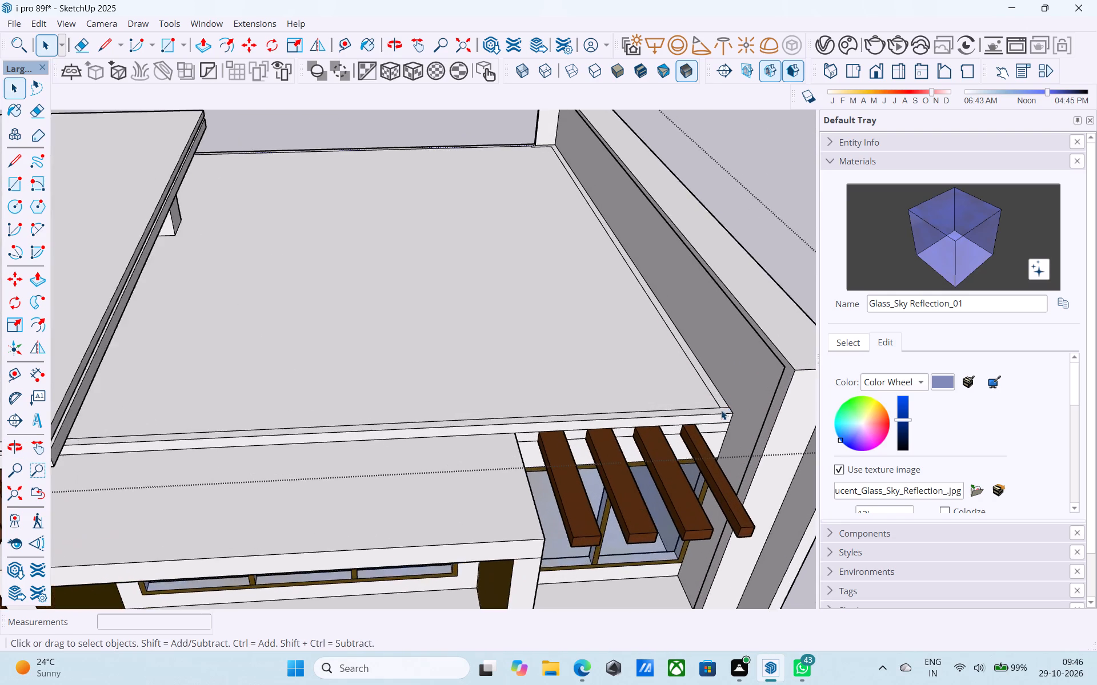
scroll(712, 417, up, 7)
click(693, 406)
scroll(693, 405, down, 3)
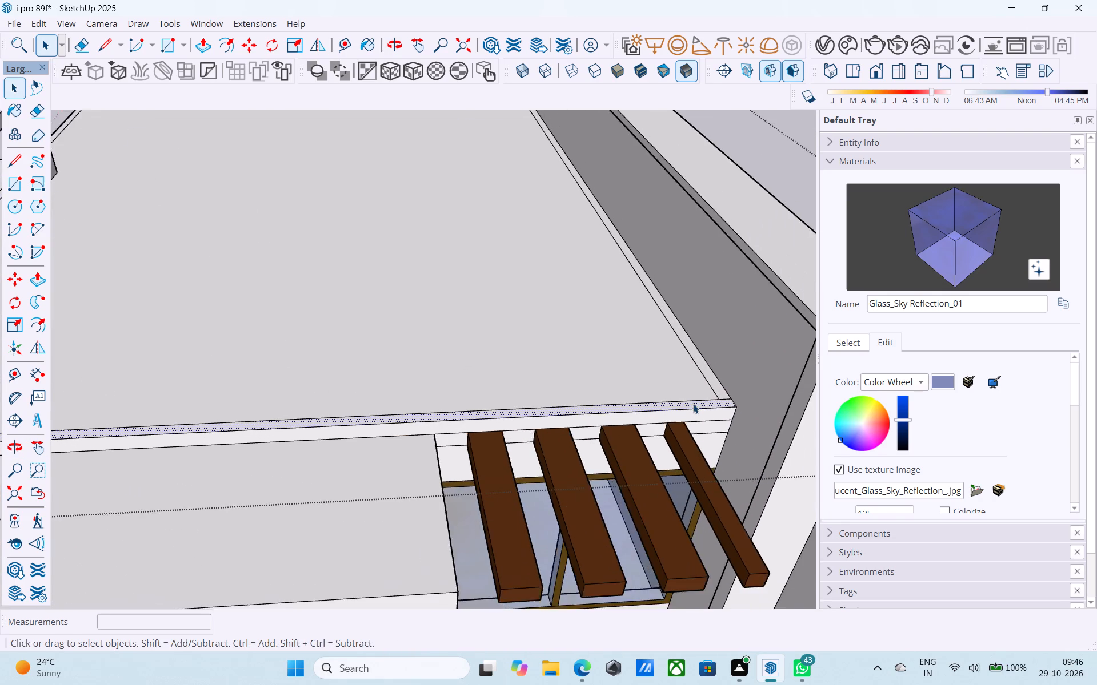
scroll(693, 404, down, 5)
key(p)
click(693, 404)
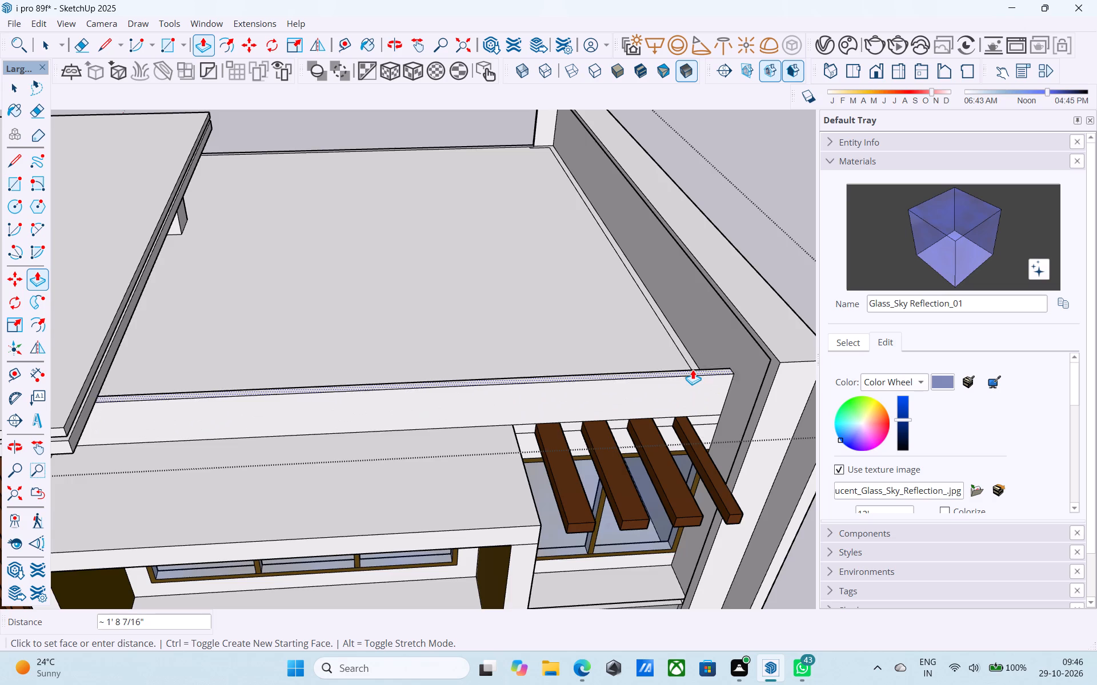
scroll(692, 369, down, 4)
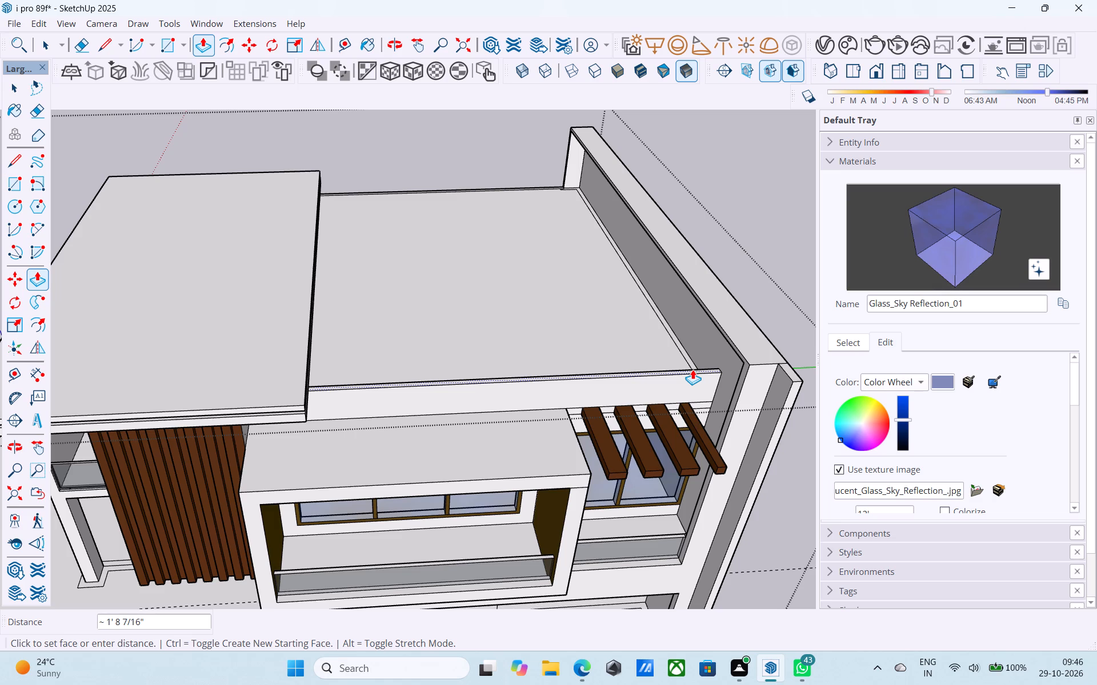
scroll(647, 361, up, 1)
scroll(647, 361, down, 2)
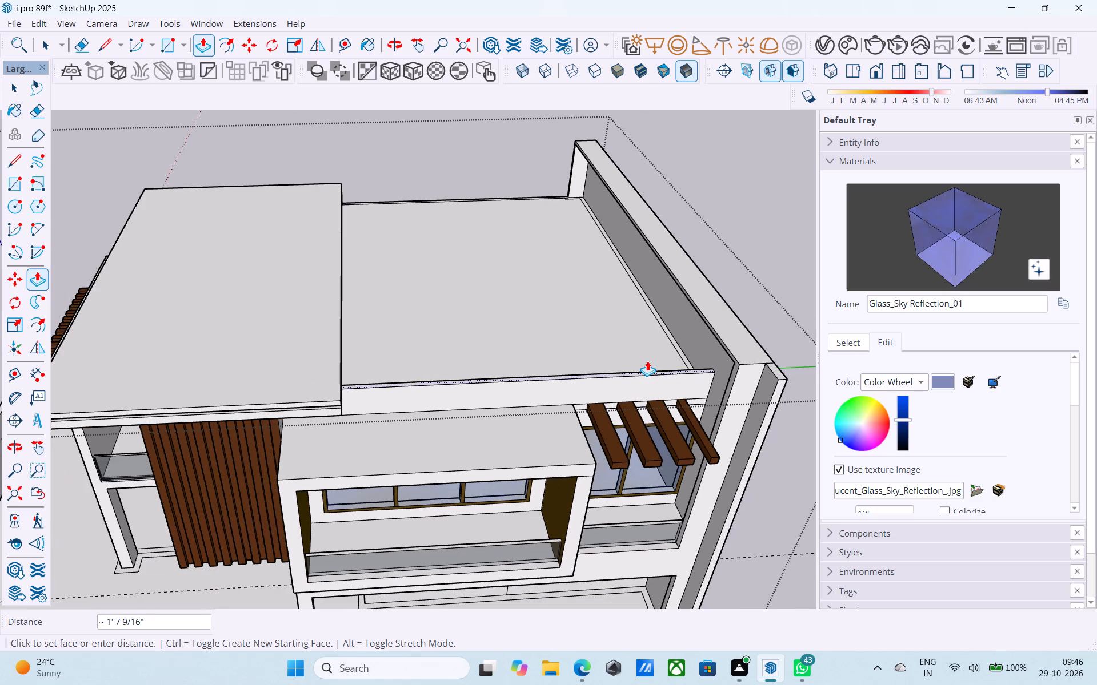
text(2.5')
key(Return)
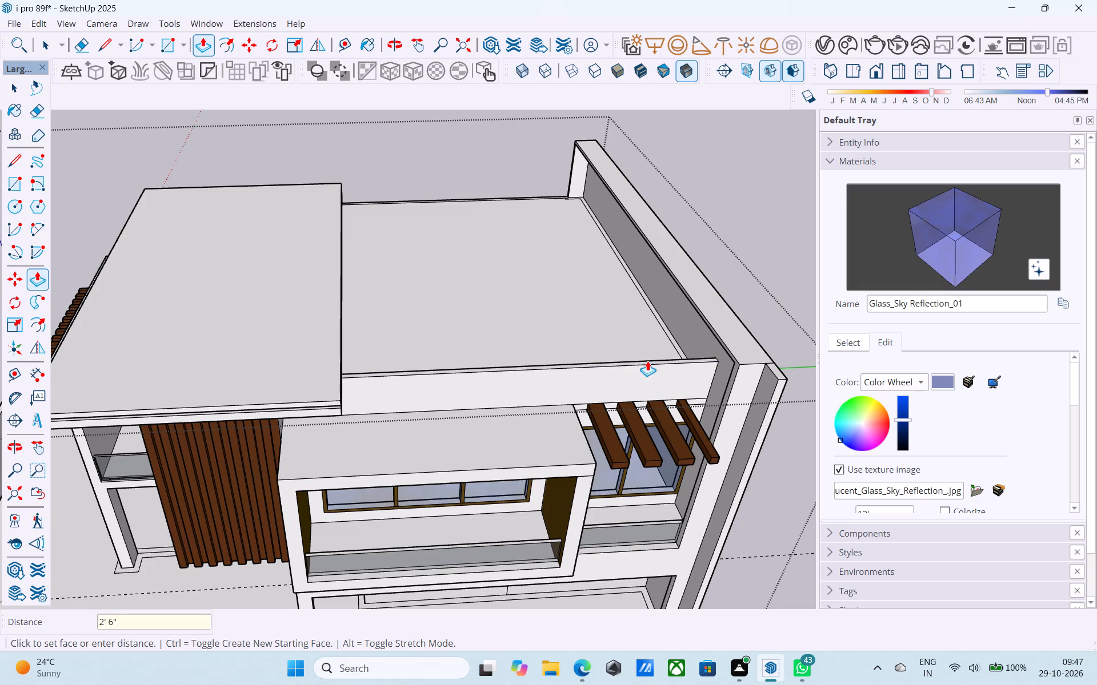
Raise the rear and side roof edge strip by the same 2' 6" to continue the parapet.
scroll(658, 358, down, 5)
middle_drag(681, 328, 716, 194)
middle_drag(574, 356, 587, 290)
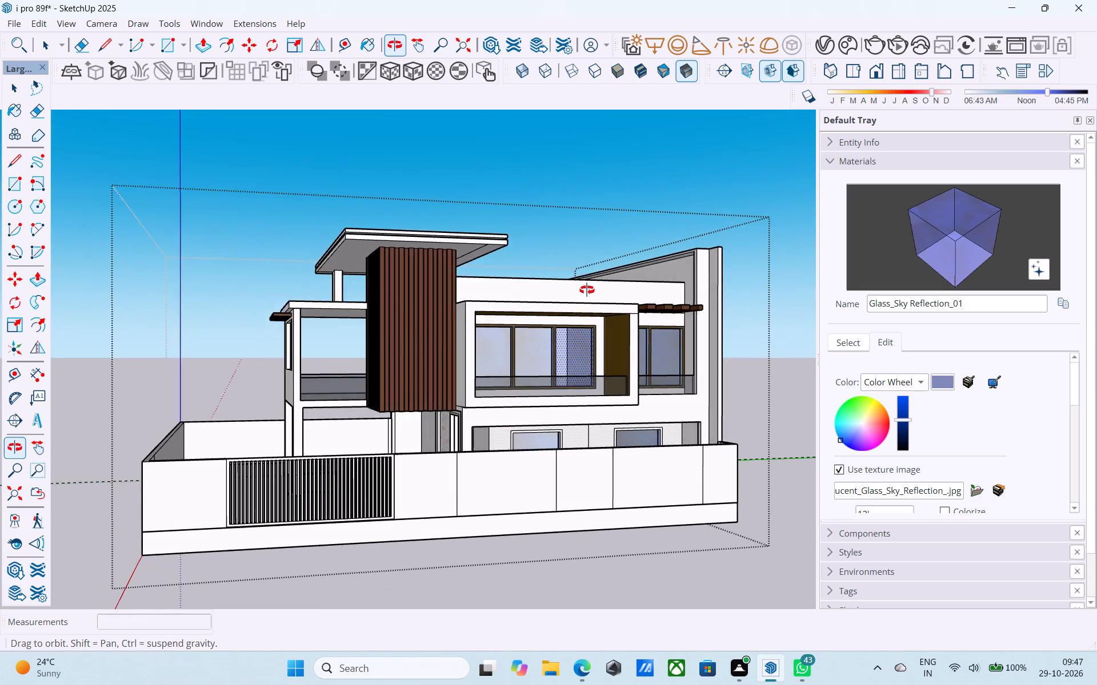
middle_drag(587, 290, 751, 285)
middle_drag(451, 324, 756, 365)
middle_drag(342, 374, 745, 557)
scroll(235, 349, up, 3)
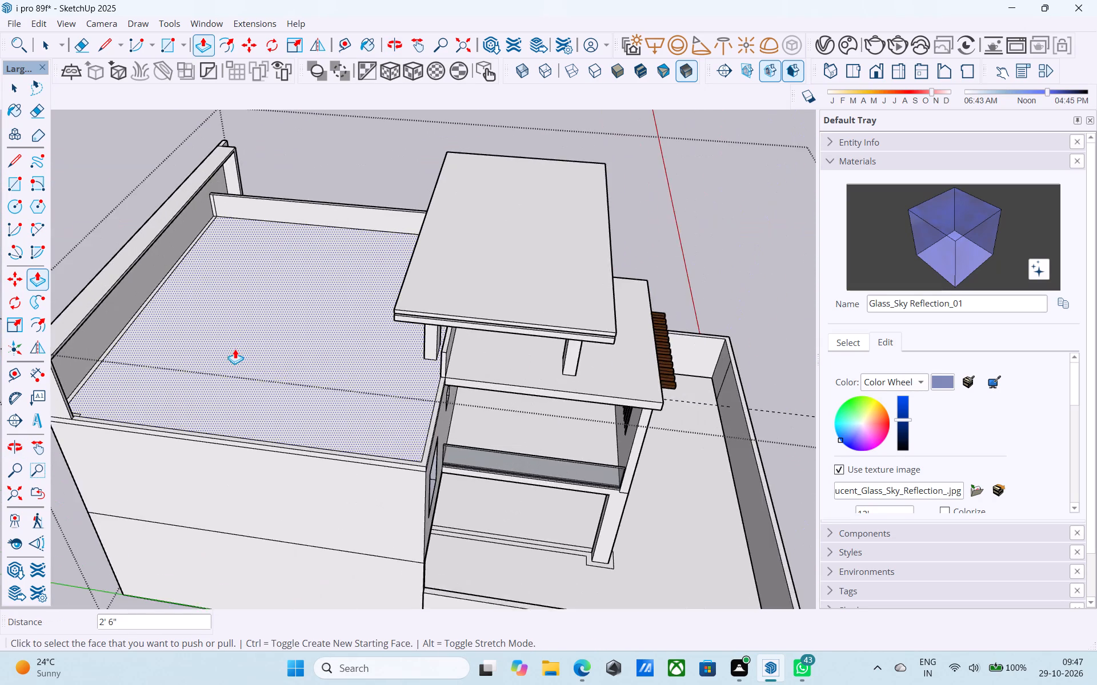
scroll(235, 349, up, 10)
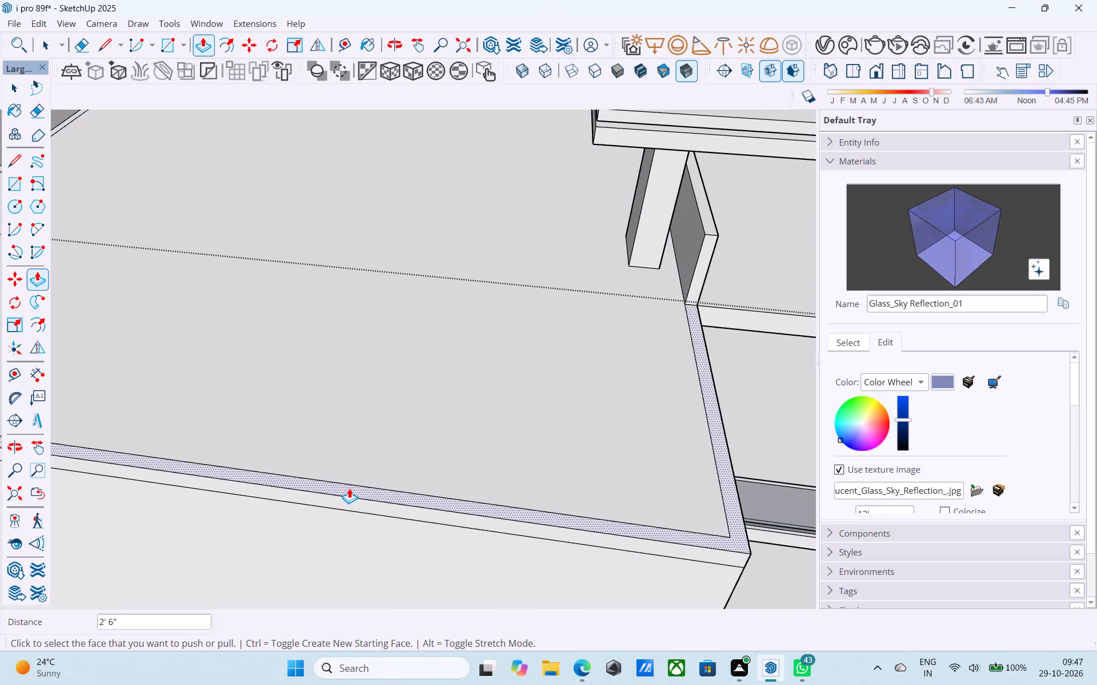
double_click(349, 488)
Draw a 4 1/2" line across the parapet top at the near corner of the wooden slat screen.
scroll(349, 488, down, 9)
middle_drag(364, 479, 289, 367)
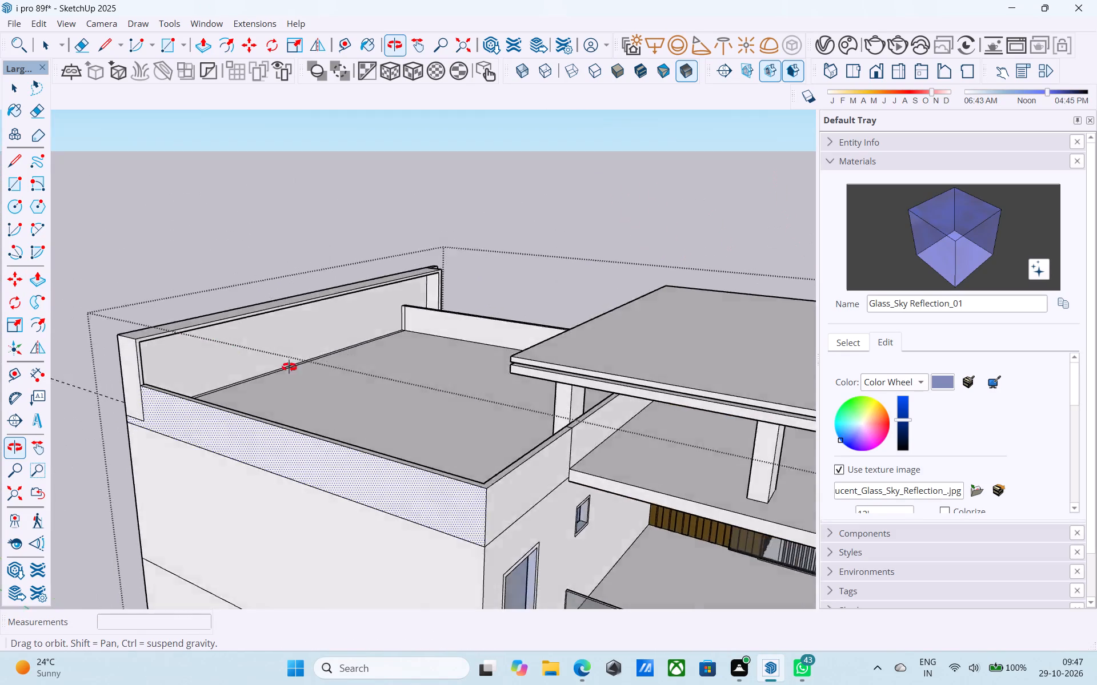
middle_drag(289, 367, 592, 348)
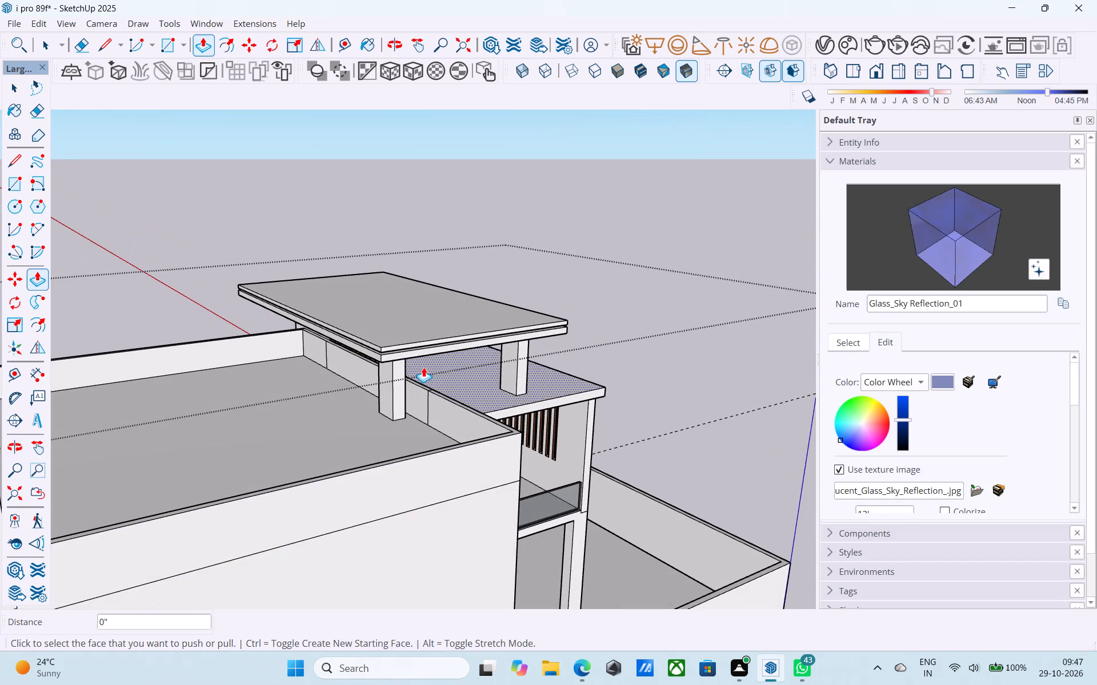
key(space)
scroll(311, 334, up, 16)
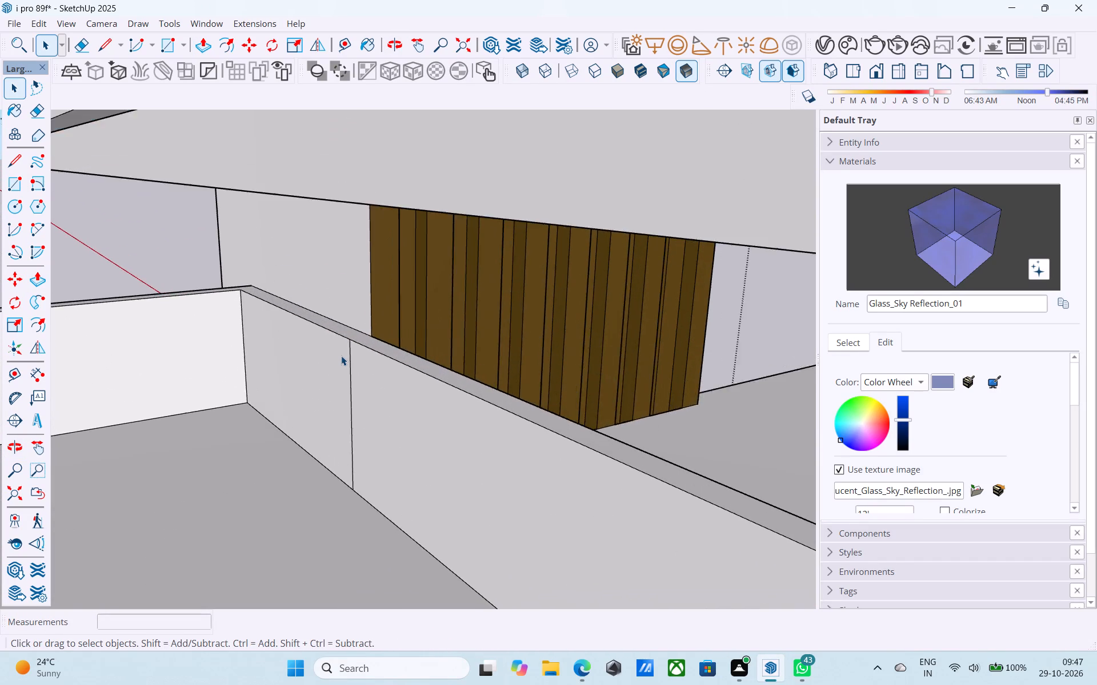
scroll(341, 356, up, 3)
key(l)
click(354, 337)
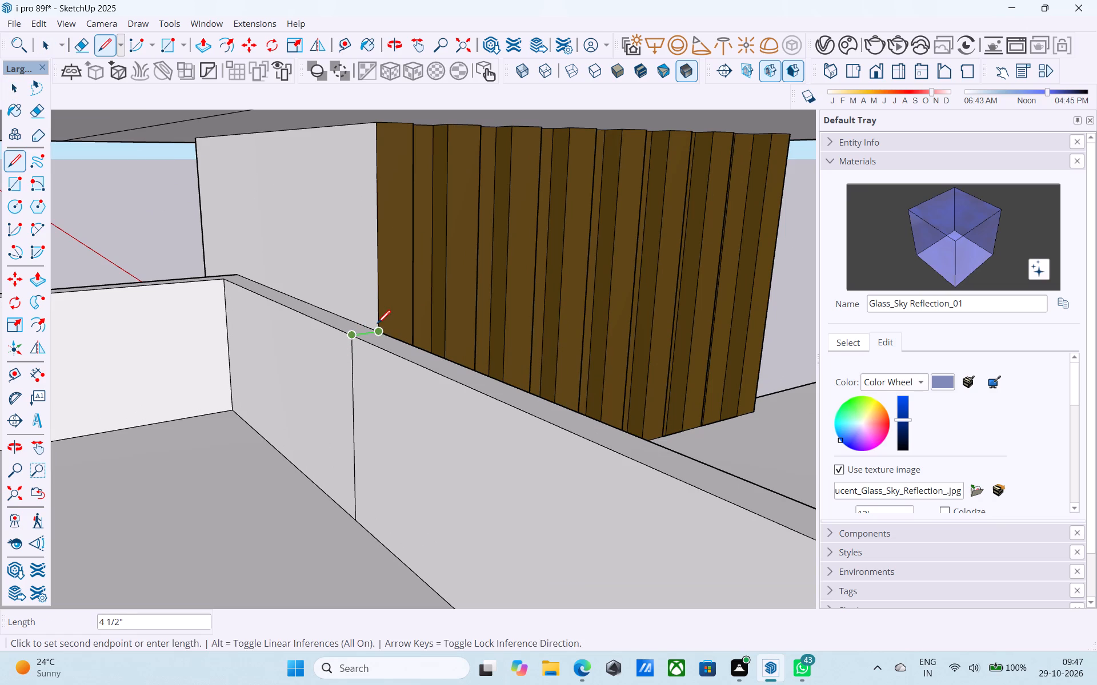
click(379, 325)
key(space)
Push the parapet section alongside the wooden slat screen down to the roof floor level.
click(399, 357)
click(405, 350)
key(p)
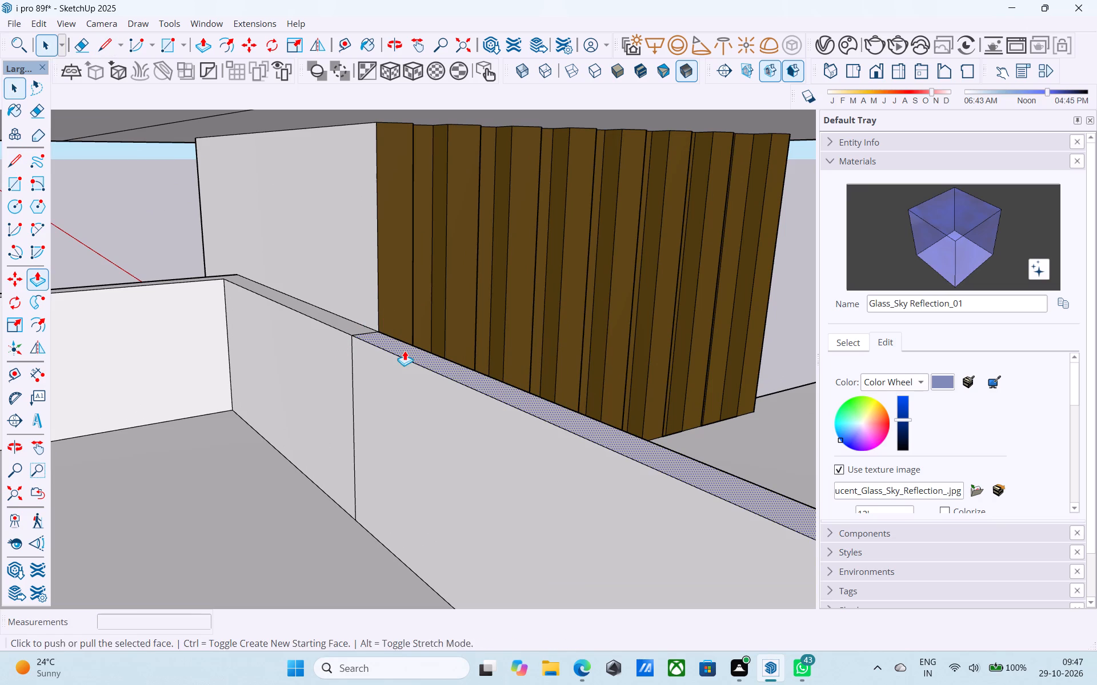
click(405, 350)
click(257, 528)
key(space)
Examine the roof parapet, the opening beneath the canopy and the whole house exterior from several sides.
key(e)
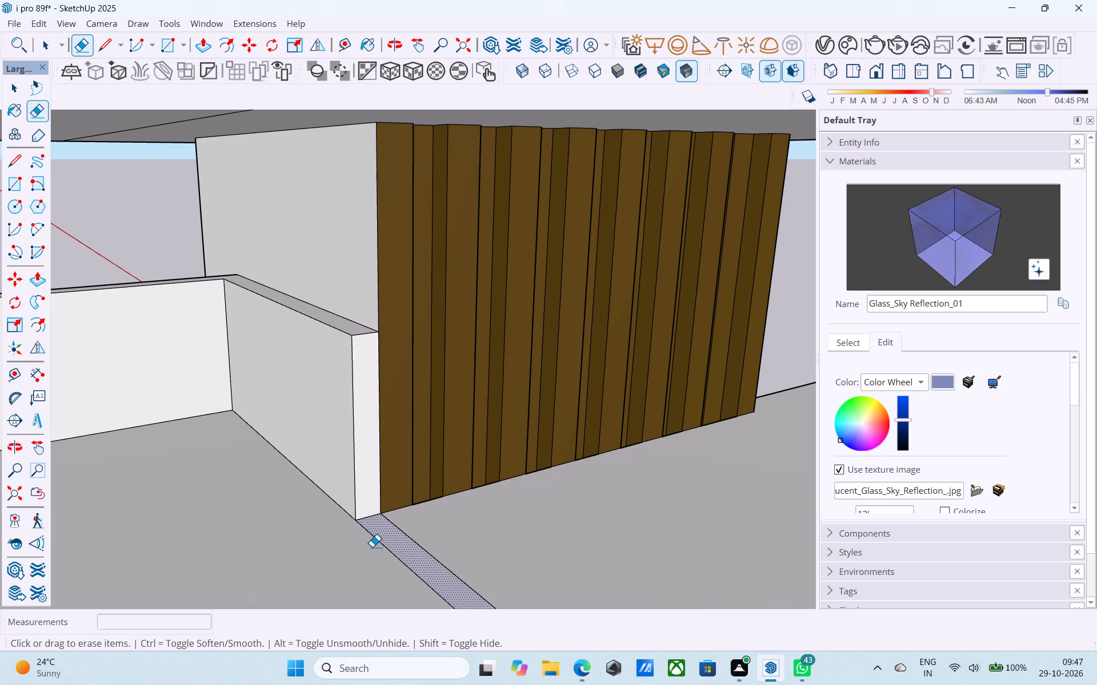
scroll(367, 538, down, 20)
scroll(367, 538, down, 4)
middle_drag(347, 555, 310, 502)
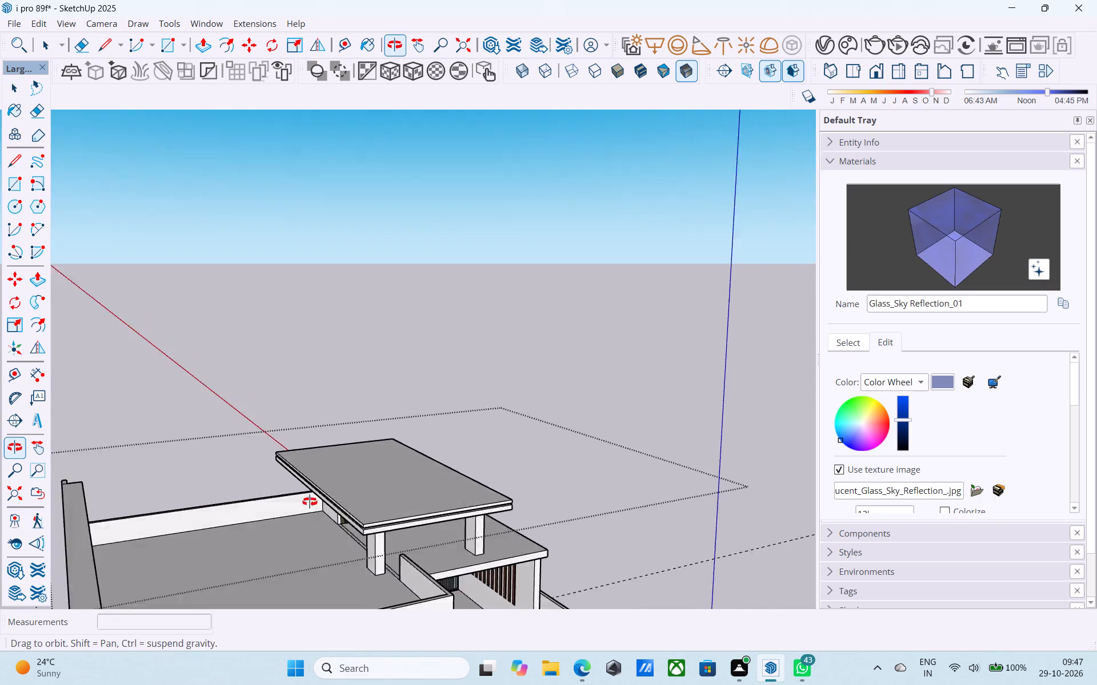
middle_drag(310, 502, 242, 477)
scroll(251, 499, down, 1)
middle_drag(264, 527, 454, 567)
scroll(401, 556, up, 6)
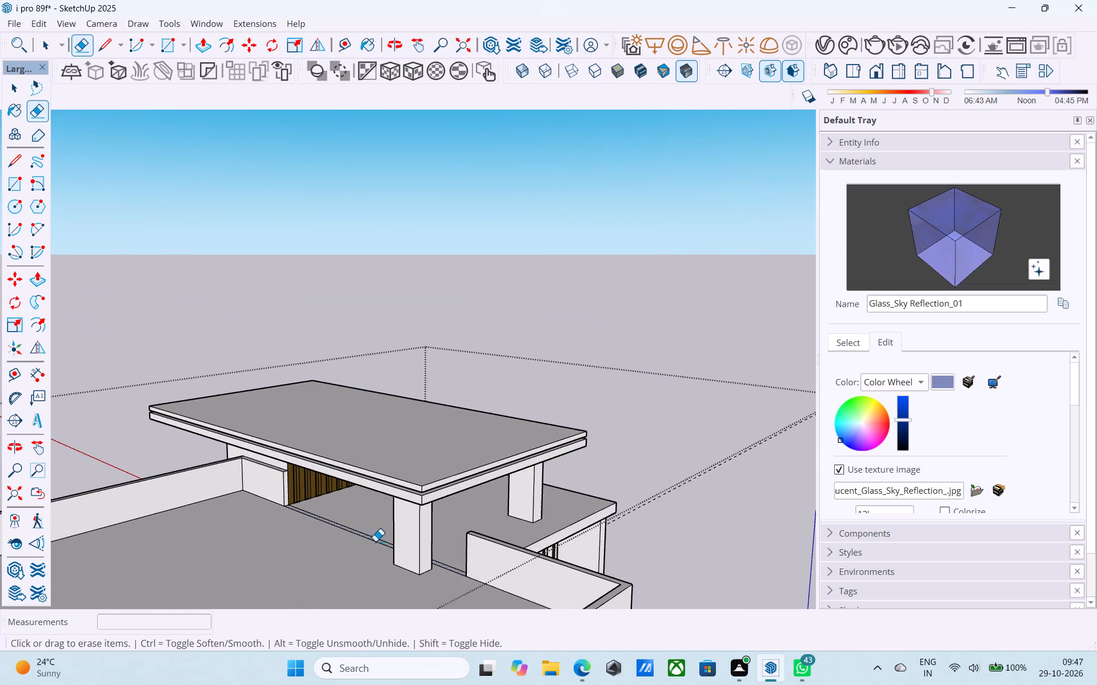
middle_drag(441, 536, 245, 533)
key(space)
middle_drag(287, 538, 489, 532)
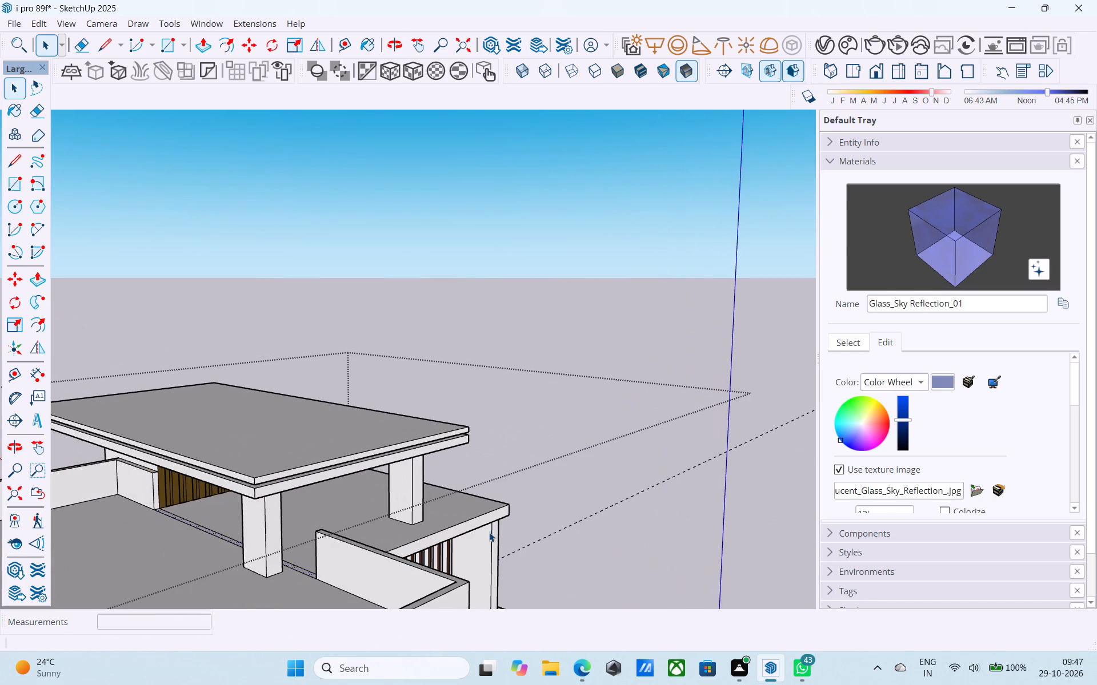
scroll(490, 531, down, 2)
middle_drag(490, 531, 478, 513)
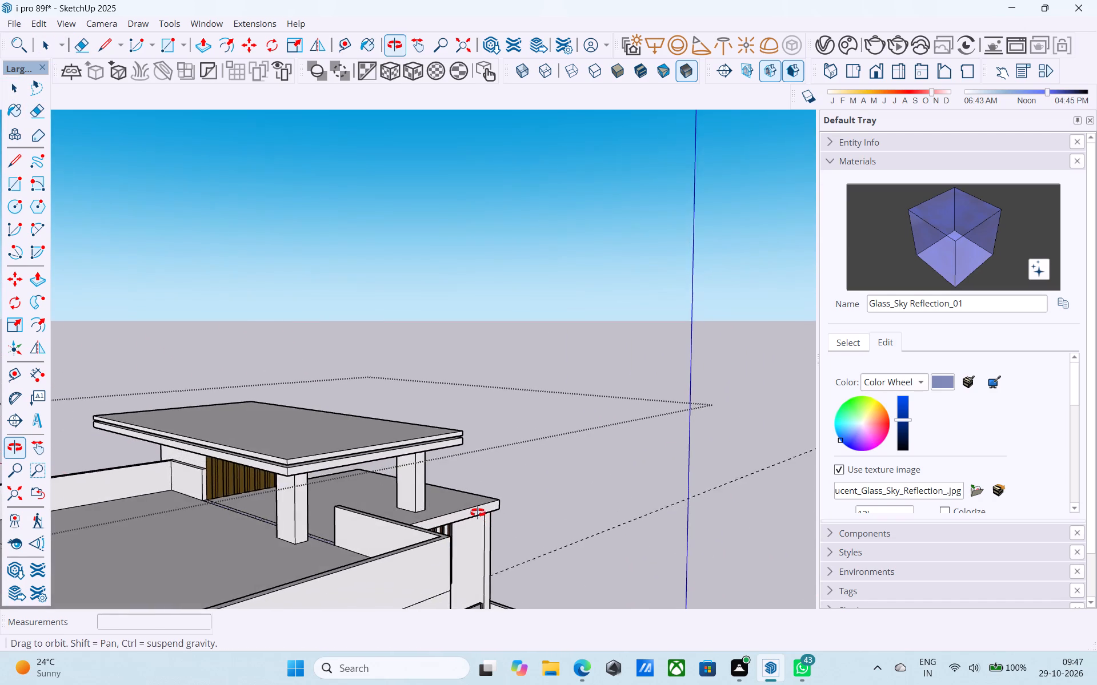
middle_drag(478, 513, 486, 537)
middle_drag(488, 539, 473, 528)
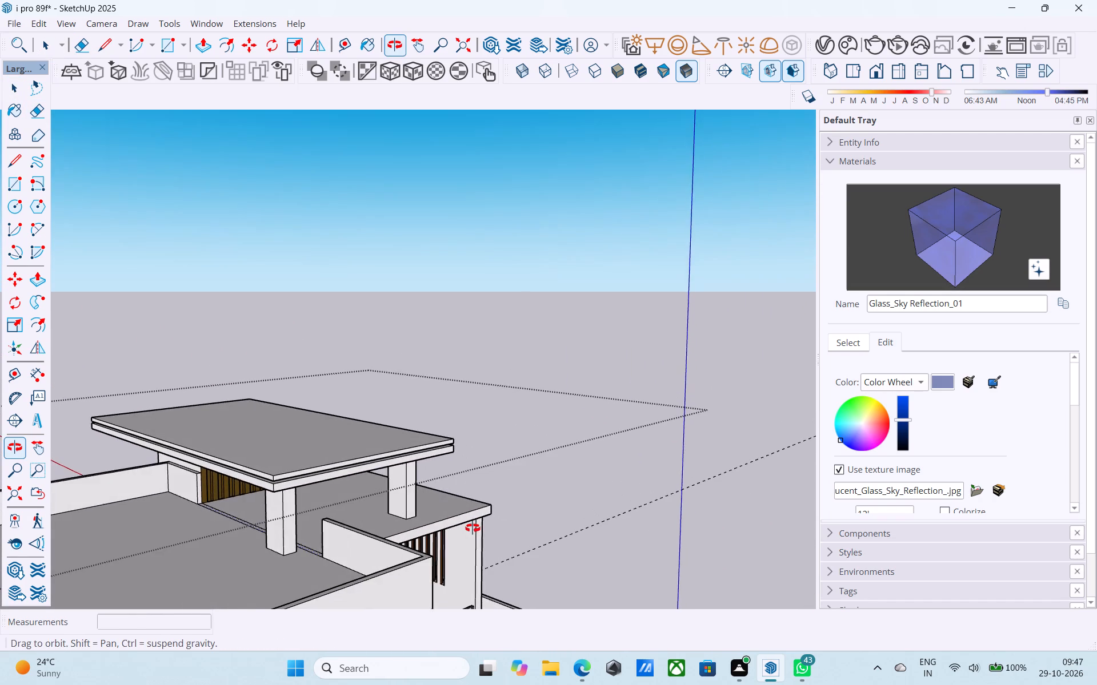
middle_drag(473, 528, 476, 524)
middle_click(476, 524)
scroll(475, 519, down, 5)
middle_drag(475, 519, 390, 531)
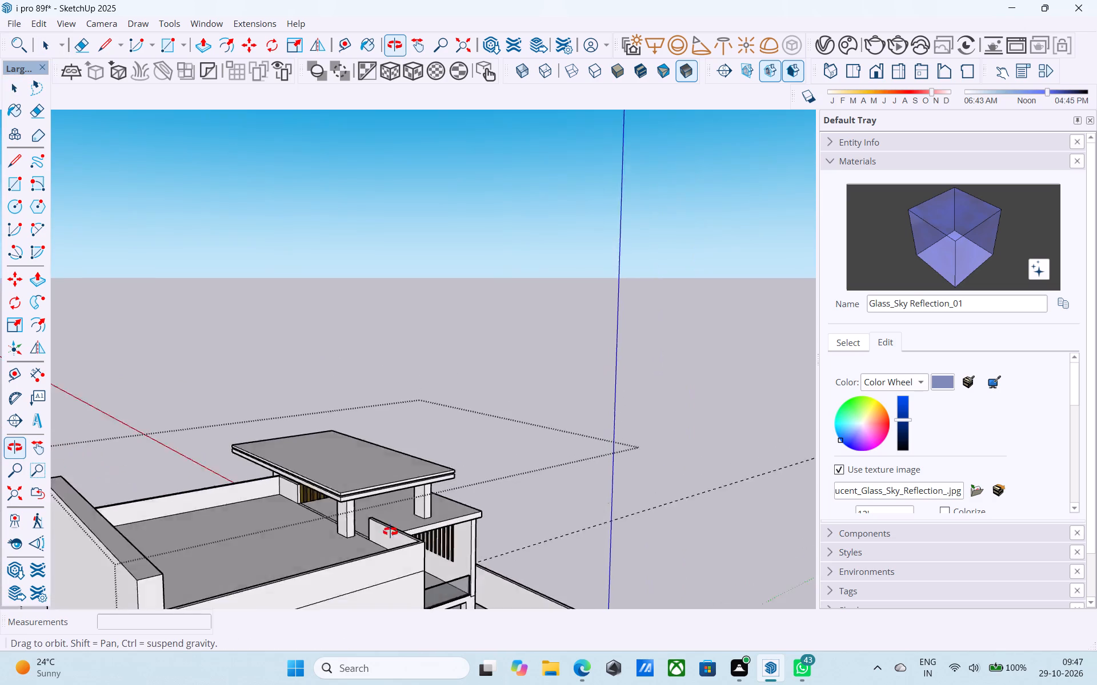
middle_drag(390, 531, 214, 498)
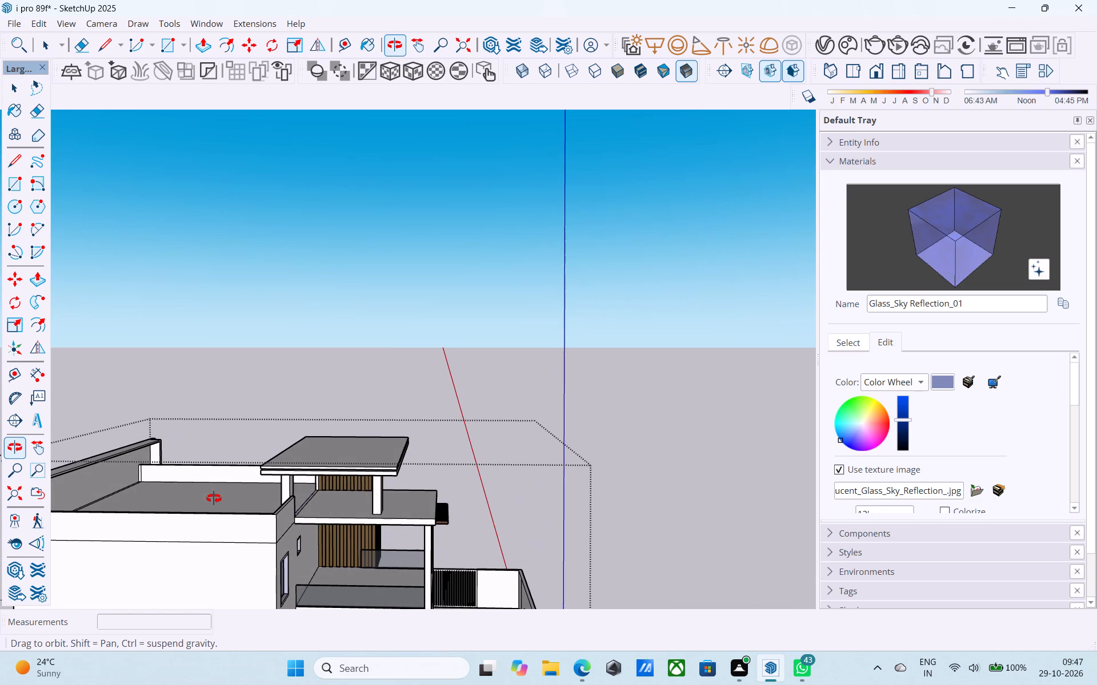
middle_drag(214, 498, 515, 548)
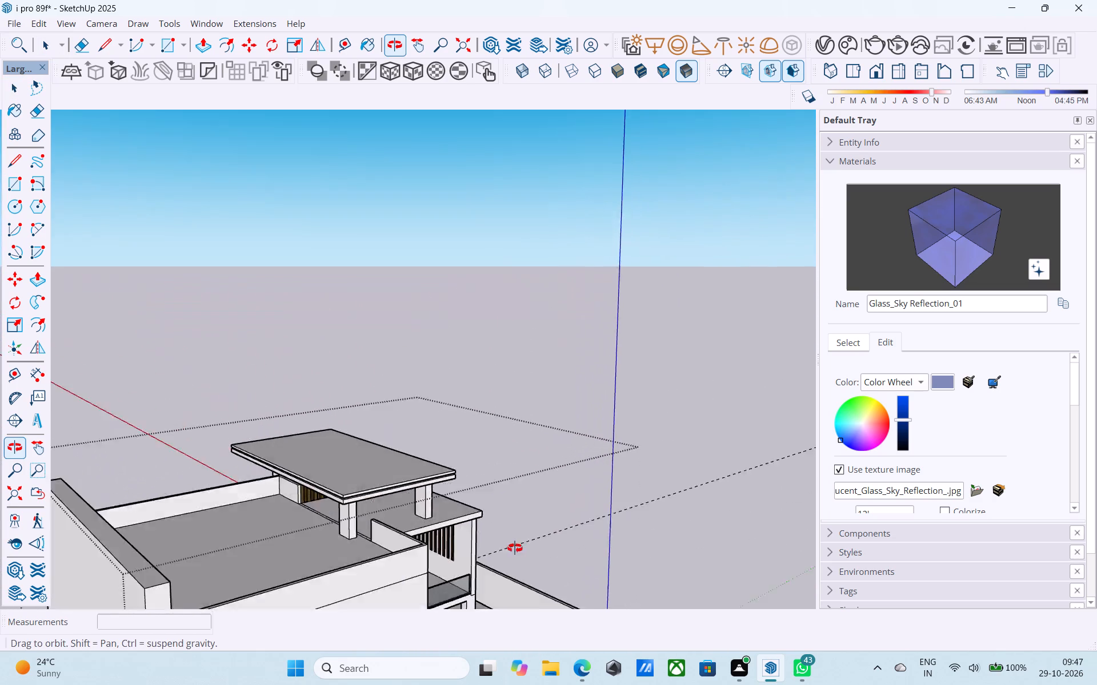
middle_drag(515, 548, 764, 565)
middle_drag(269, 542, 745, 527)
scroll(269, 495, down, 4)
middle_drag(349, 525, 571, 485)
scroll(695, 377, up, 1)
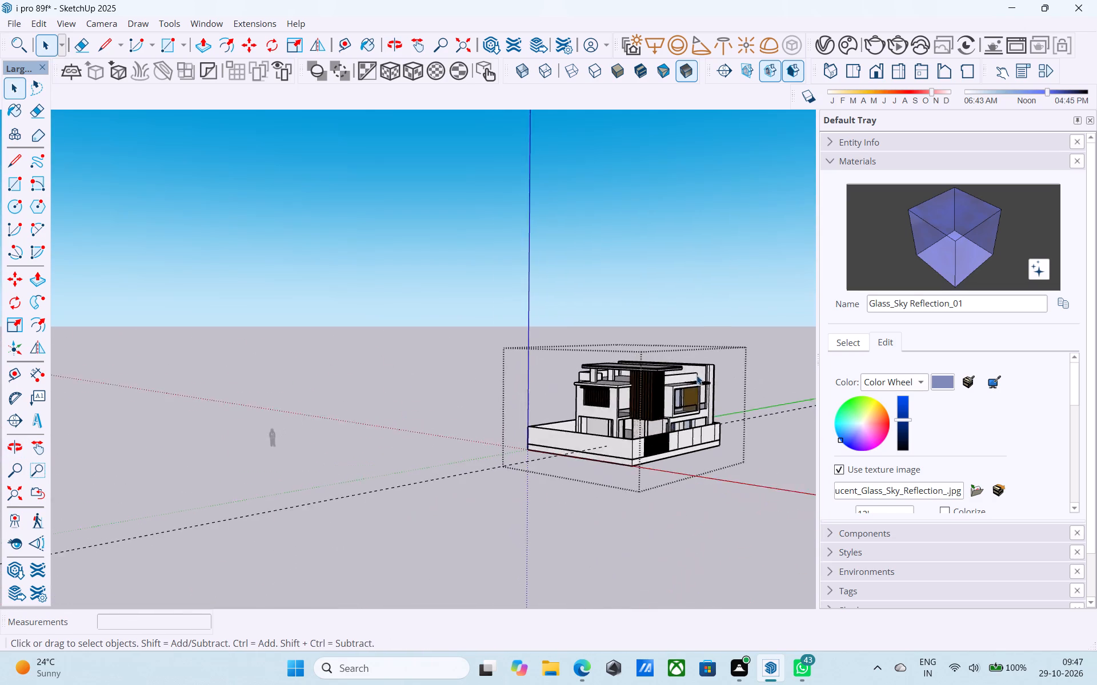
scroll(696, 375, up, 8)
middle_drag(618, 445, 608, 429)
Exit the open house group and save the model.
key(ctrl+s)
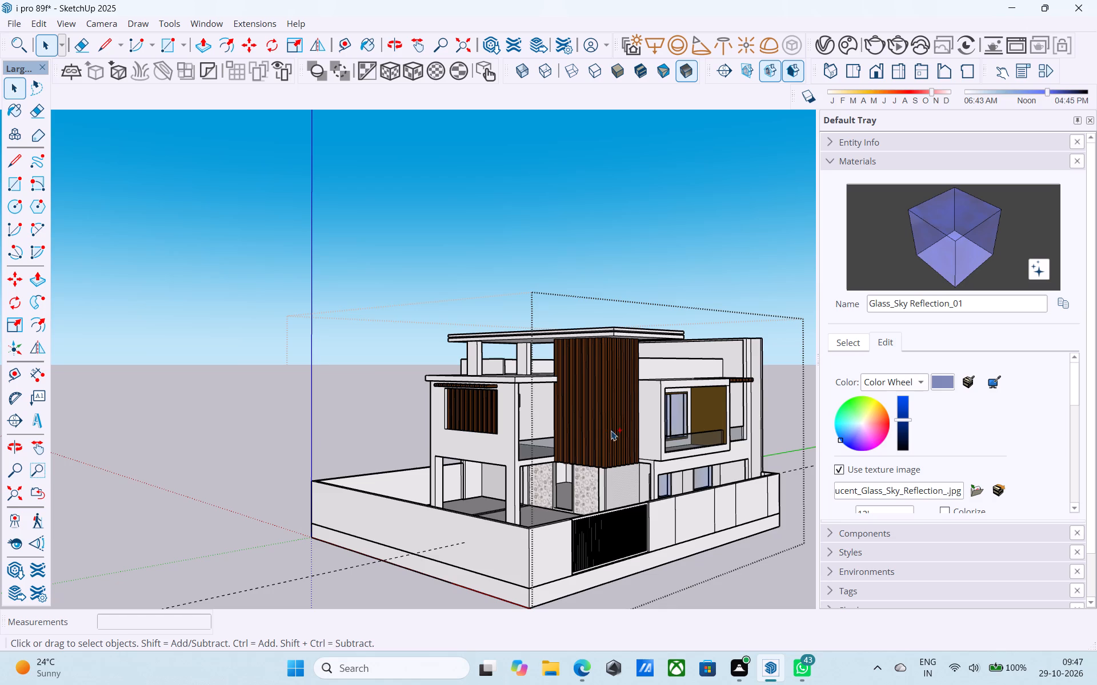
click(359, 359)
scroll(370, 383, down, 3)
shift+middle_drag(472, 446, 441, 423)
click(610, 547)
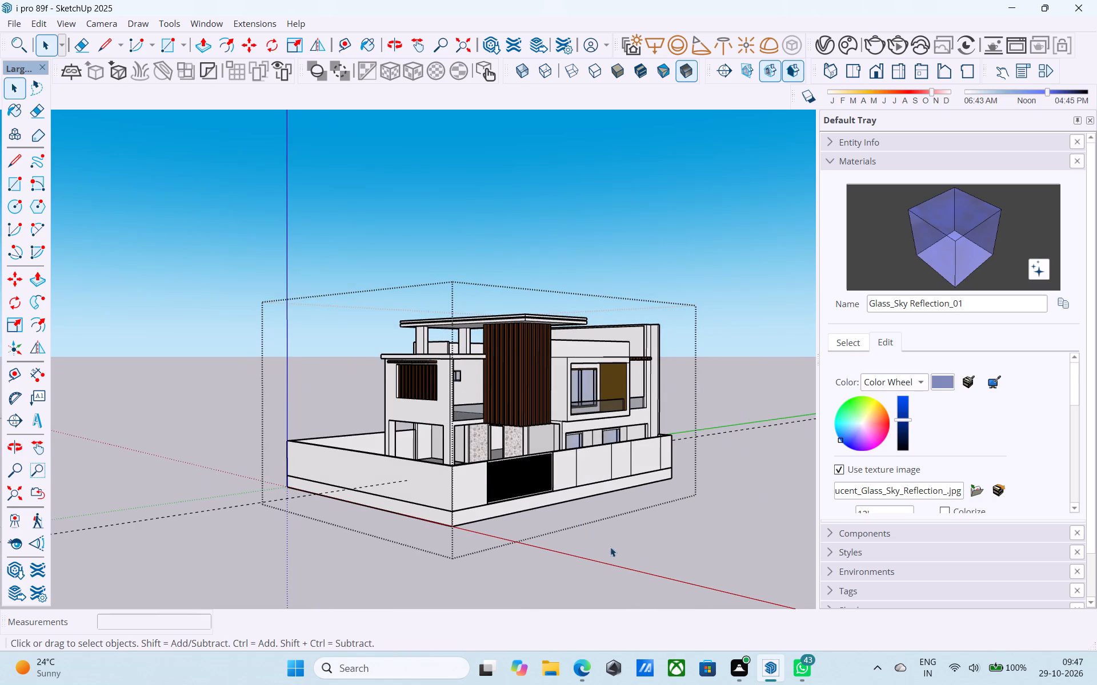
middle_drag(418, 448, 434, 460)
key(ctrl+s)
Set the sun time to noon and the date to around June–July for the exterior view.
scroll(626, 436, up, 1)
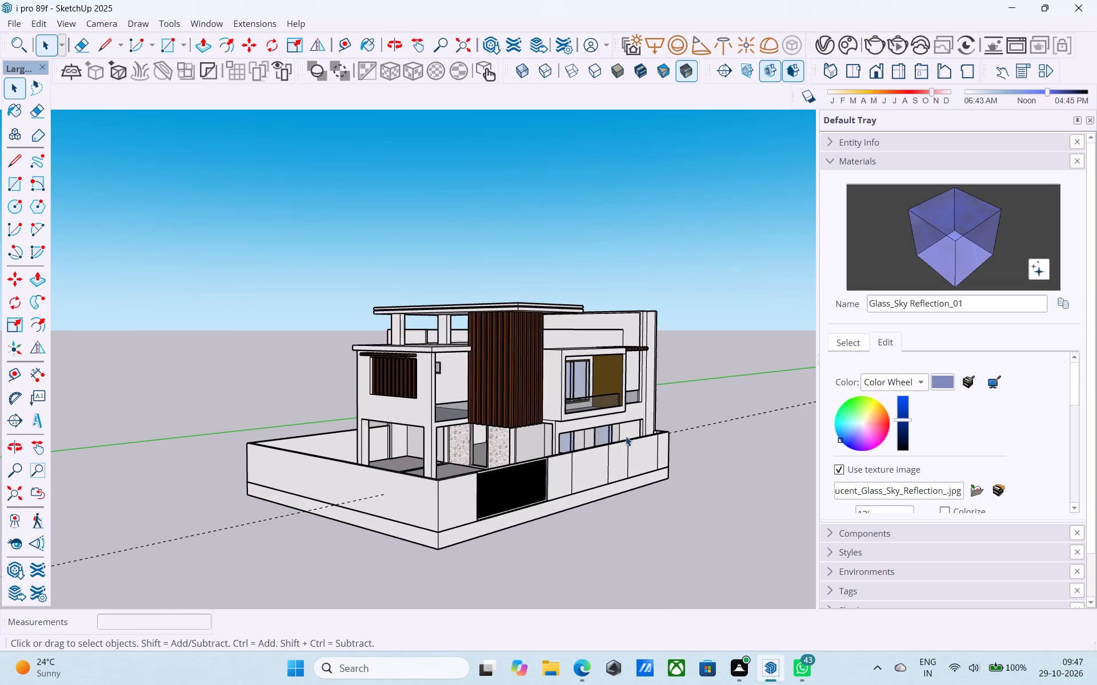
scroll(595, 456, up, 5)
shift+middle_drag(562, 472, 575, 461)
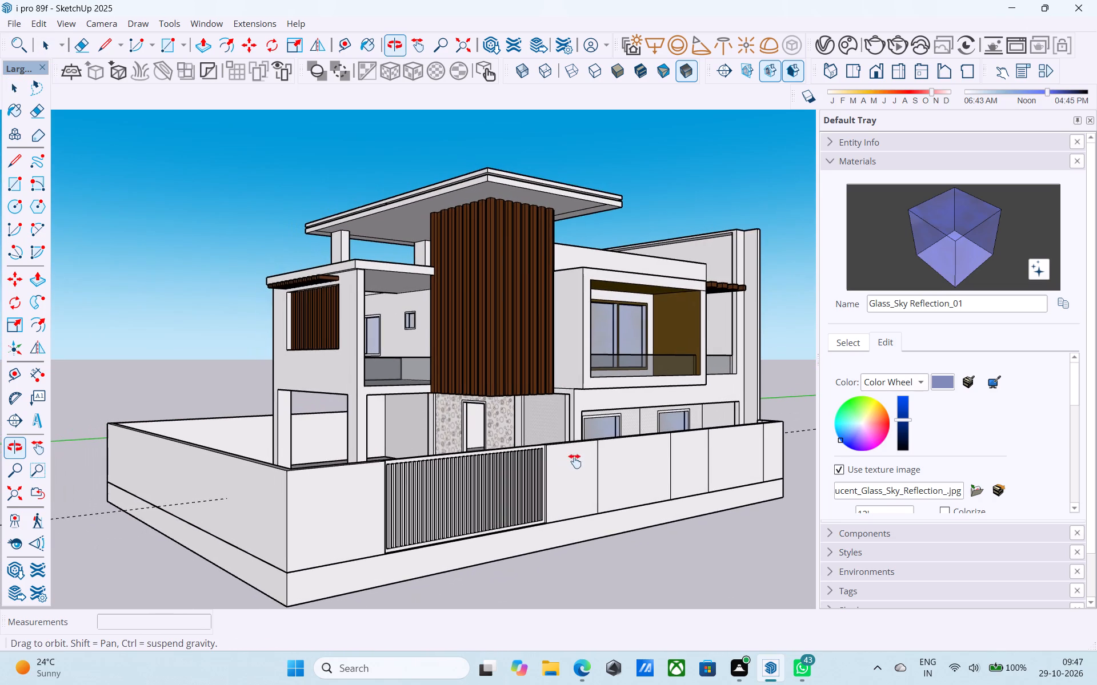
shift+middle_drag(575, 461, 575, 462)
middle_drag(446, 489, 495, 475)
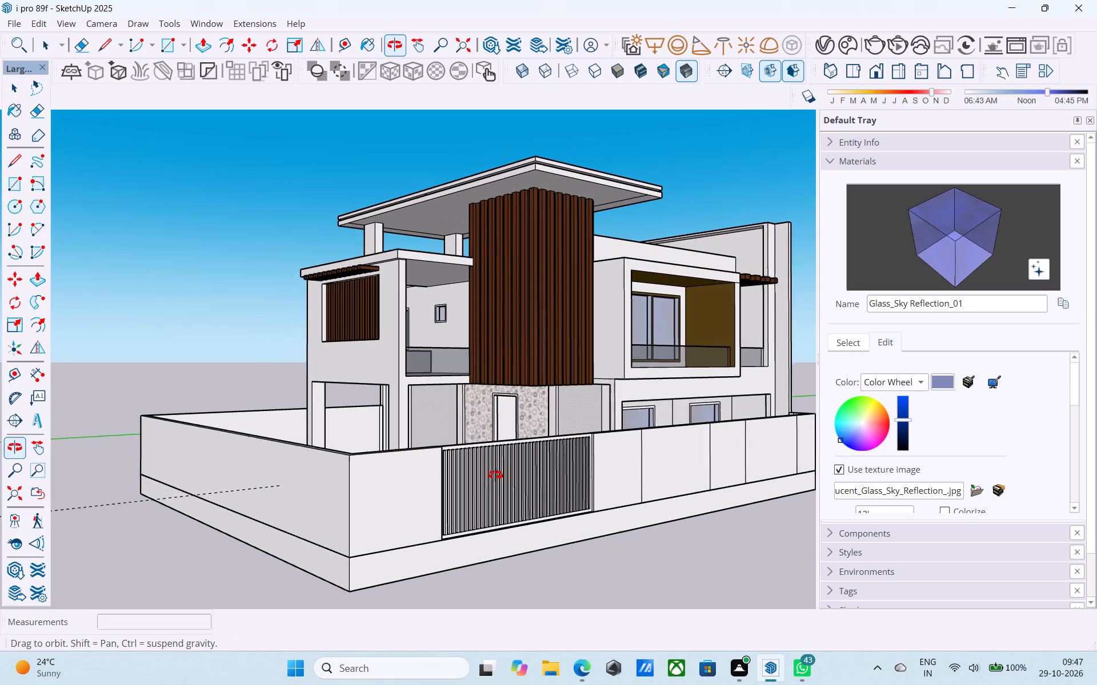
middle_drag(495, 475, 482, 473)
shift+middle_drag(639, 457, 616, 474)
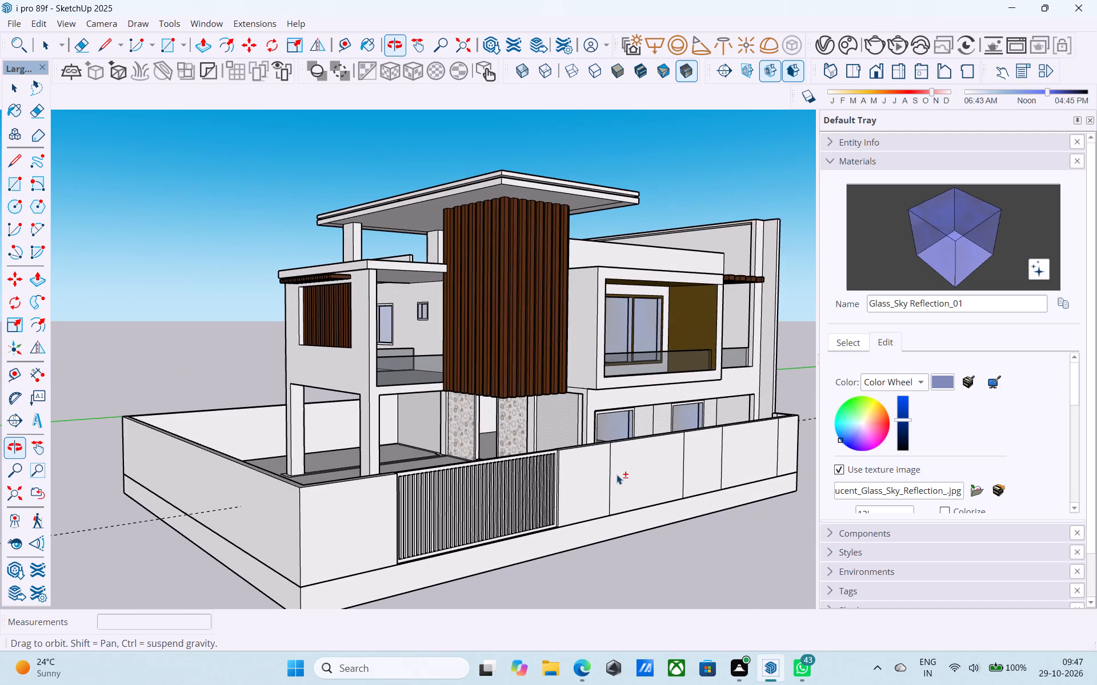
scroll(616, 474, down, 1)
shift+middle_drag(616, 474, 607, 449)
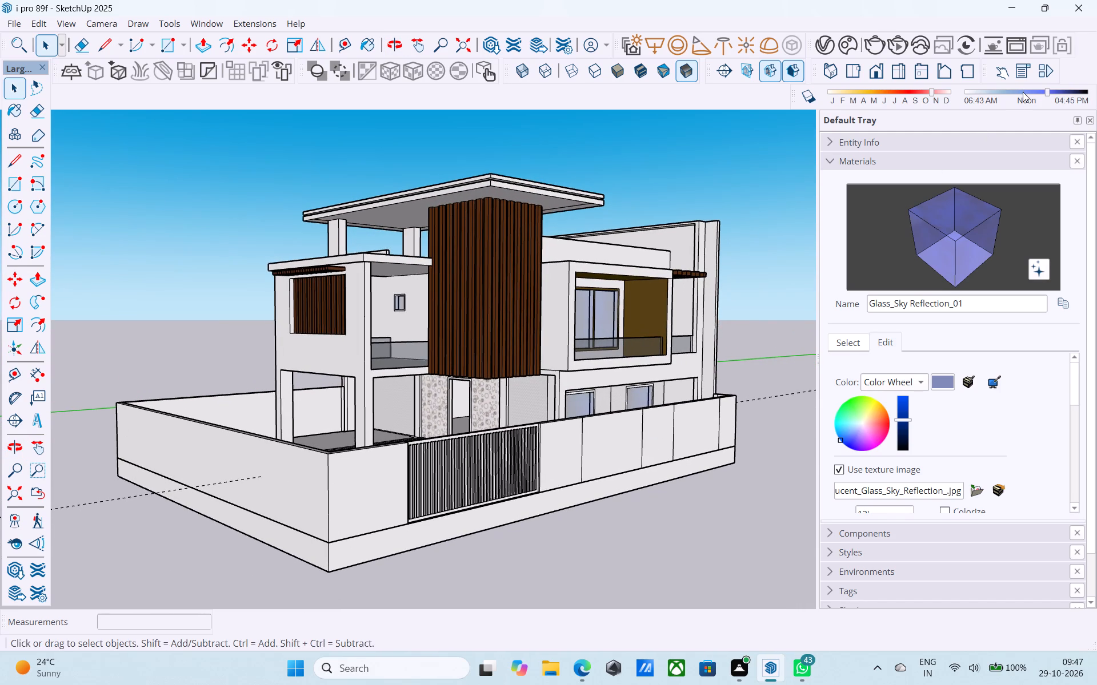
click(1023, 92)
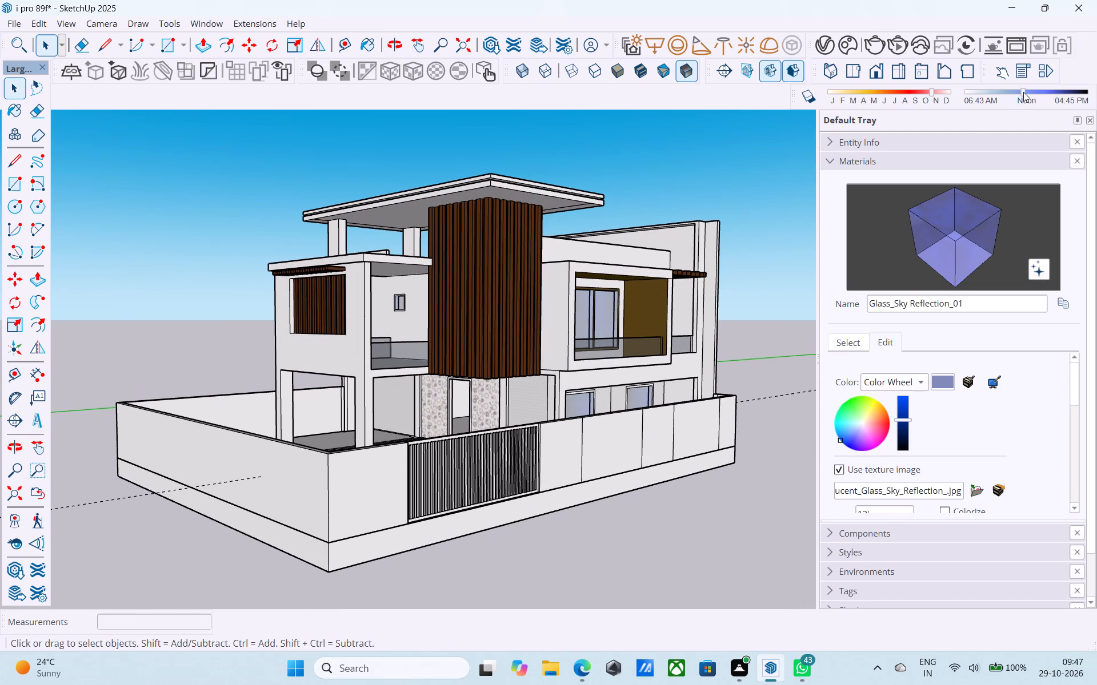
click(1024, 92)
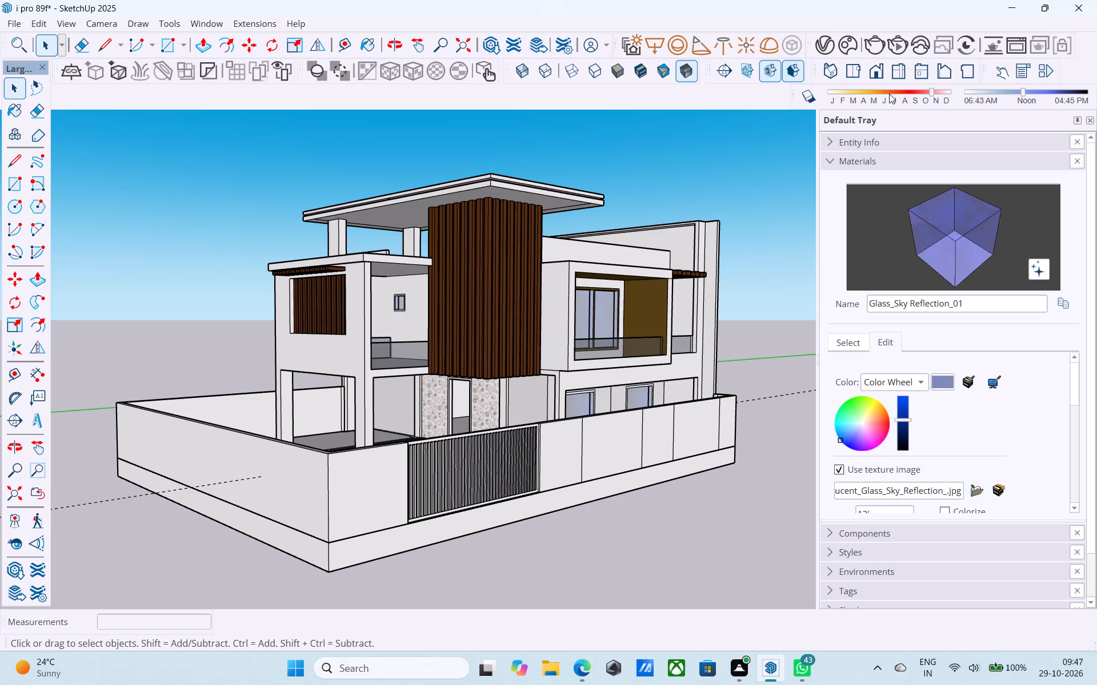
click(889, 94)
Render the exterior view with V-Ray, examine the house in the rendered image, and close the frame buffer.
click(866, 50)
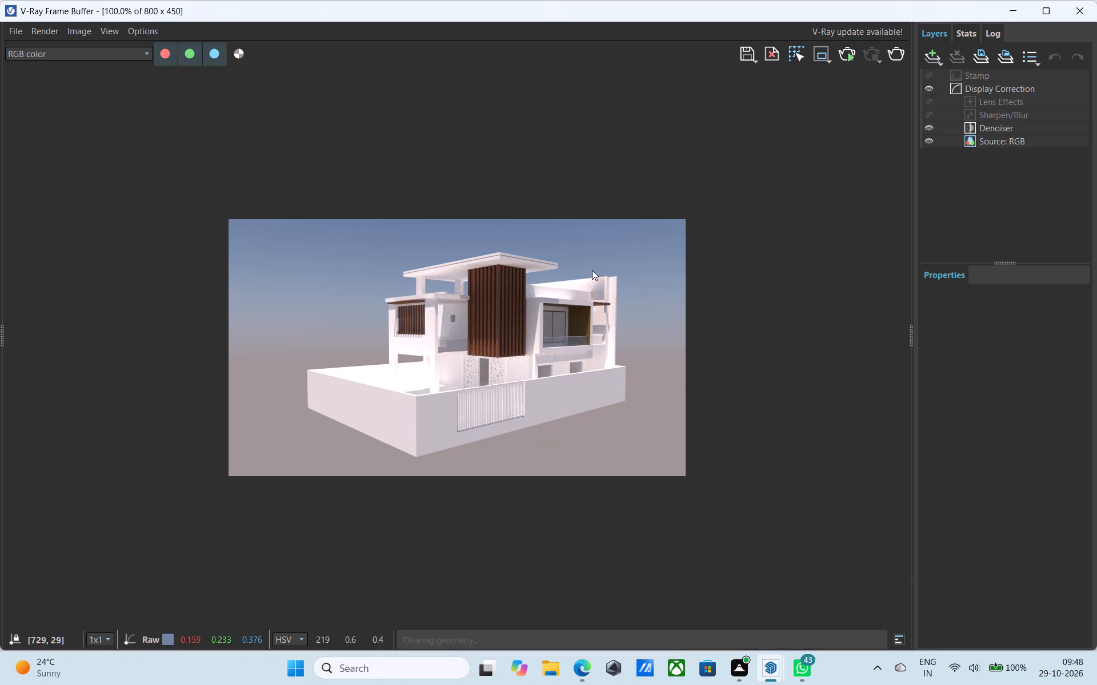
scroll(510, 323, up, 2)
scroll(510, 323, down, 1)
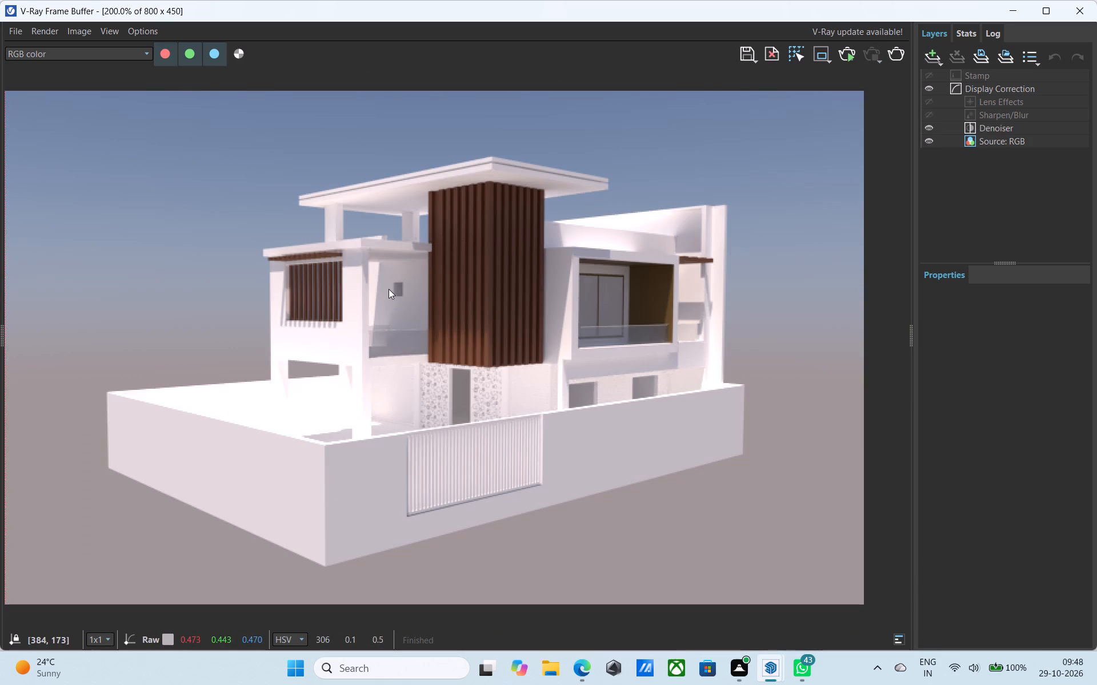
scroll(477, 333, down, 1)
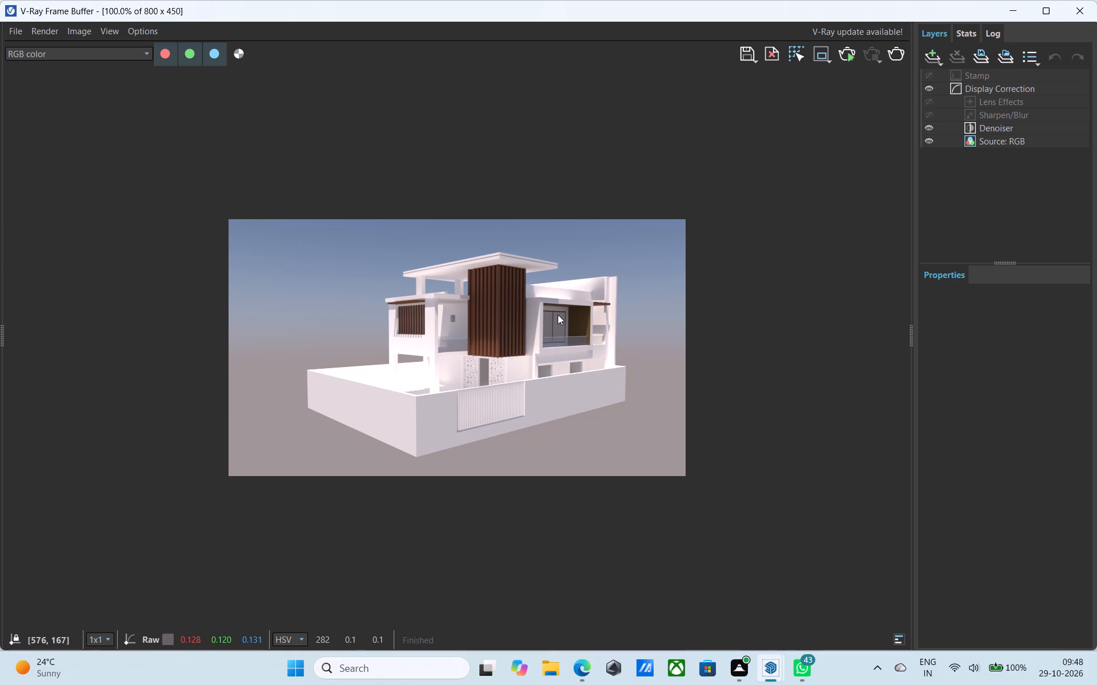
scroll(558, 315, up, 1)
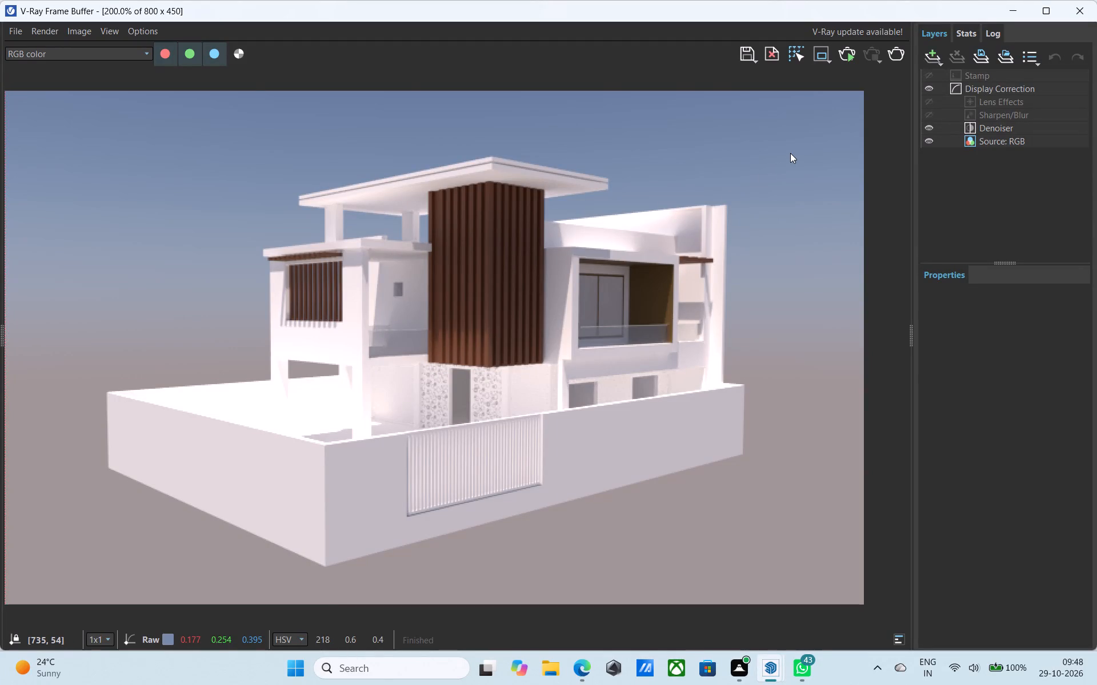
click(1090, 10)
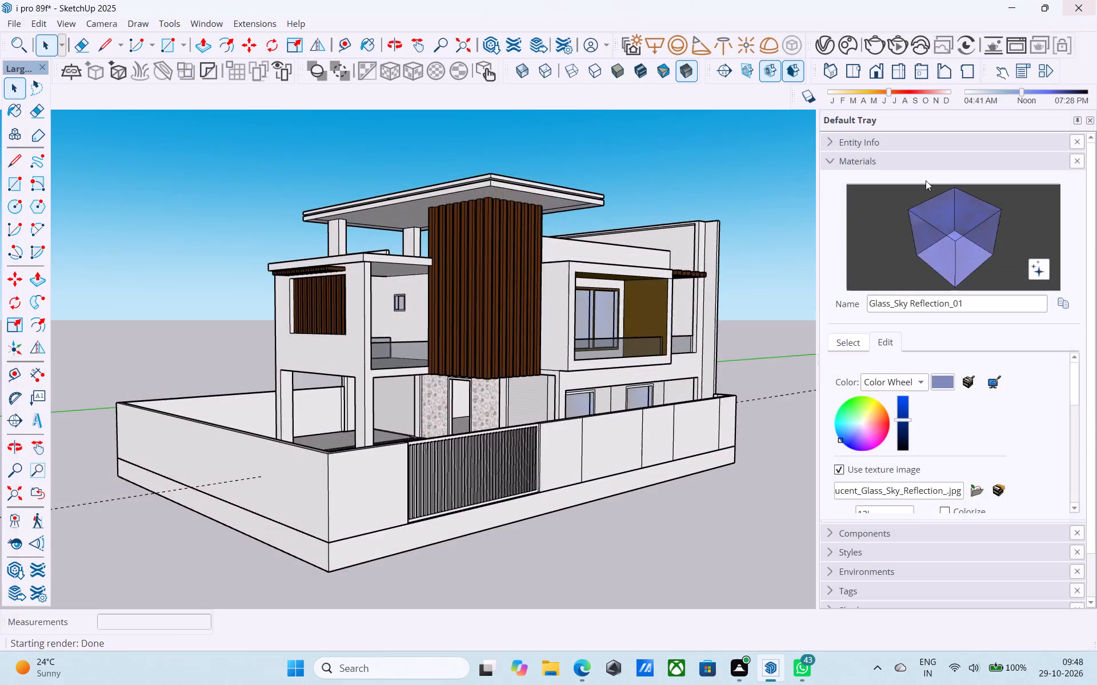
Open the front boundary wall group beside the slatted gate for editing.
scroll(819, 316, down, 2)
middle_drag(790, 339, 747, 349)
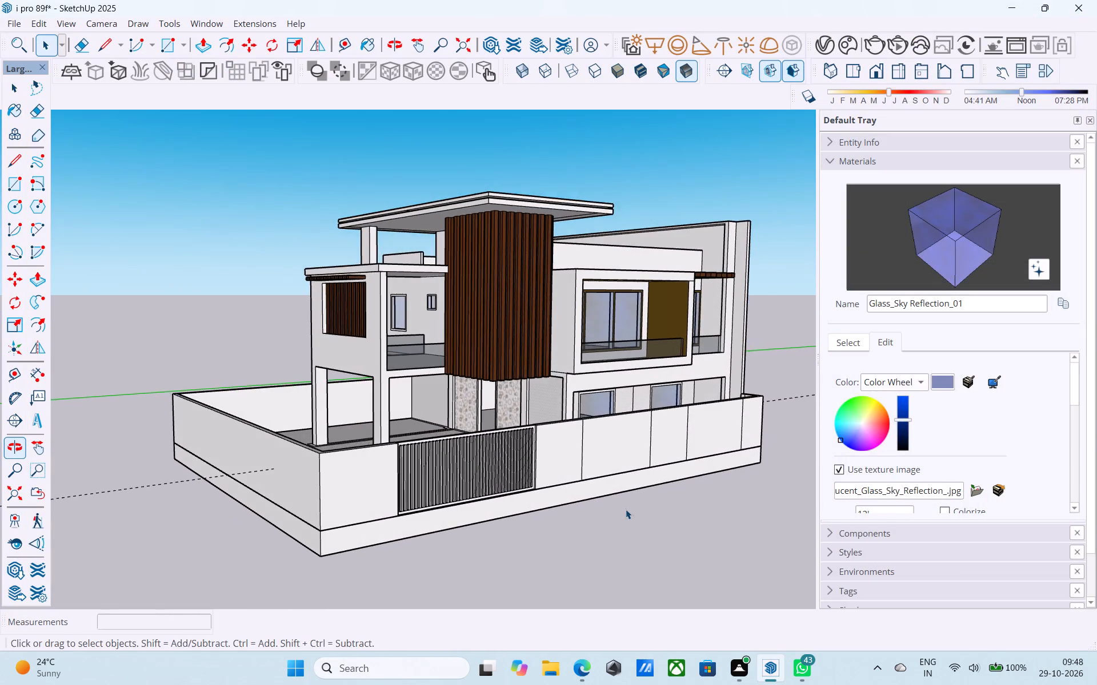
scroll(626, 509, up, 3)
middle_drag(613, 454, 594, 457)
key(l)
scroll(597, 431, up, 2)
key(space)
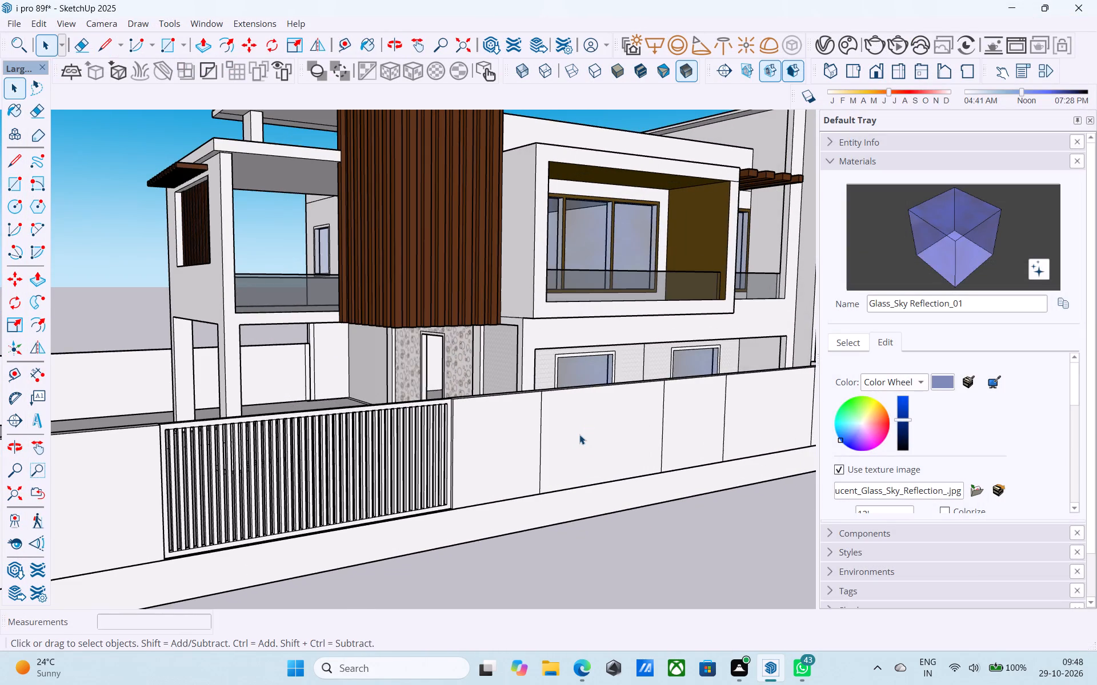
double_click(579, 434)
double_click(579, 434)
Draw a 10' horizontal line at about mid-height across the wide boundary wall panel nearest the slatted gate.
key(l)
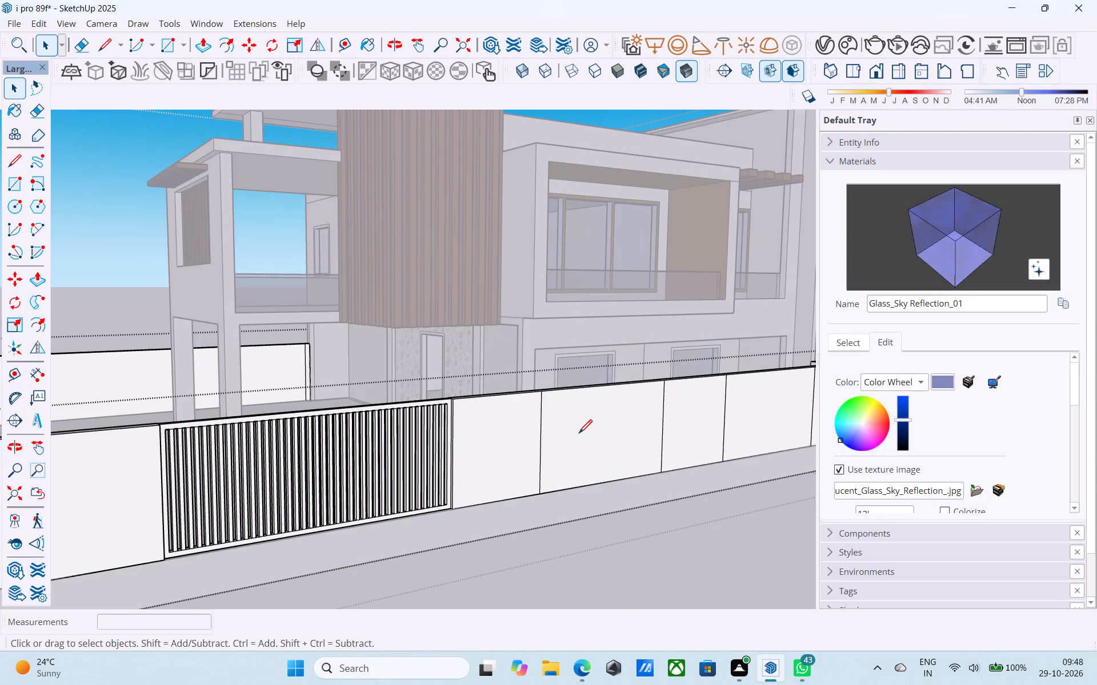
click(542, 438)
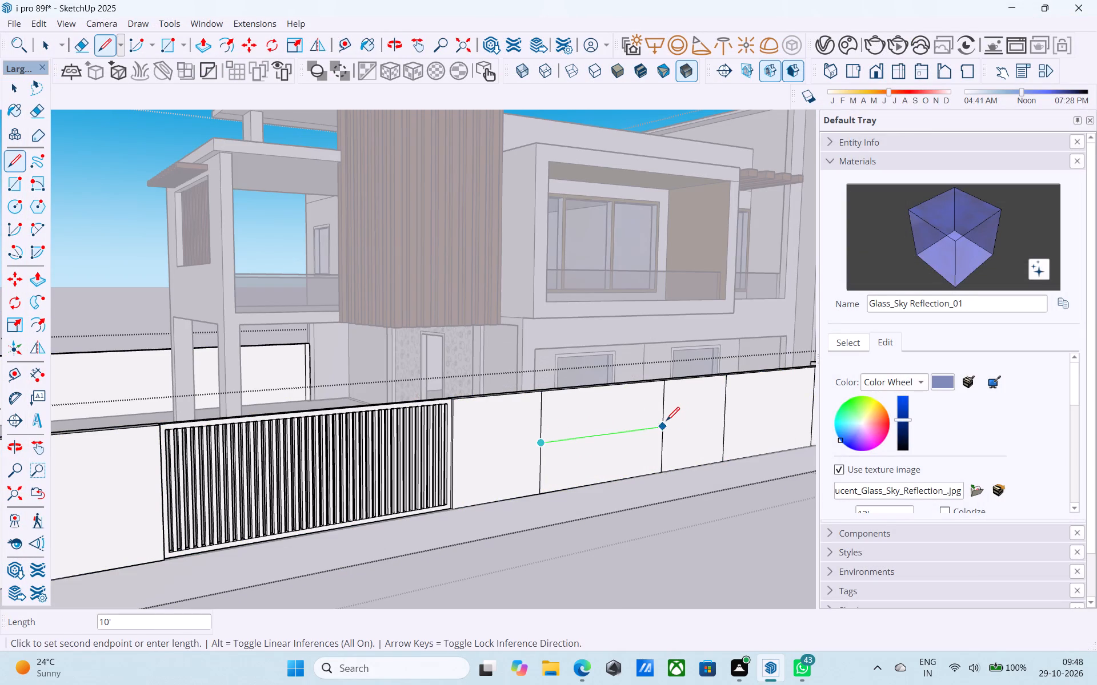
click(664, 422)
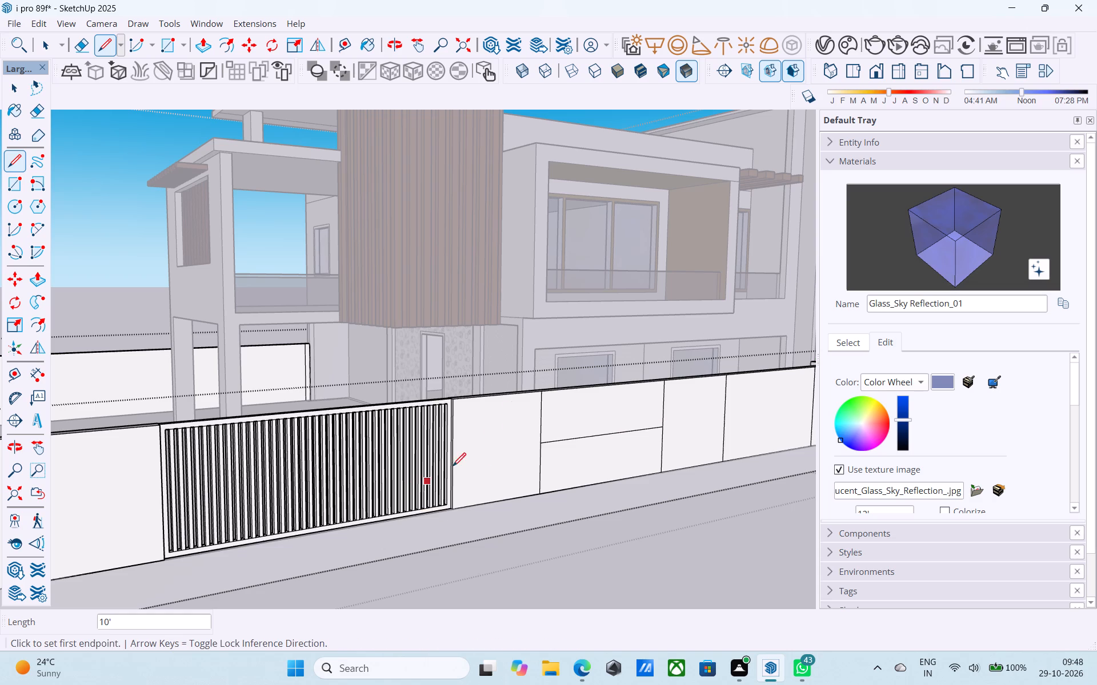
Draw a second horizontal line across the same wide wall panel, above the first and nearer the wall's top.
scroll(514, 421, up, 3)
click(550, 417)
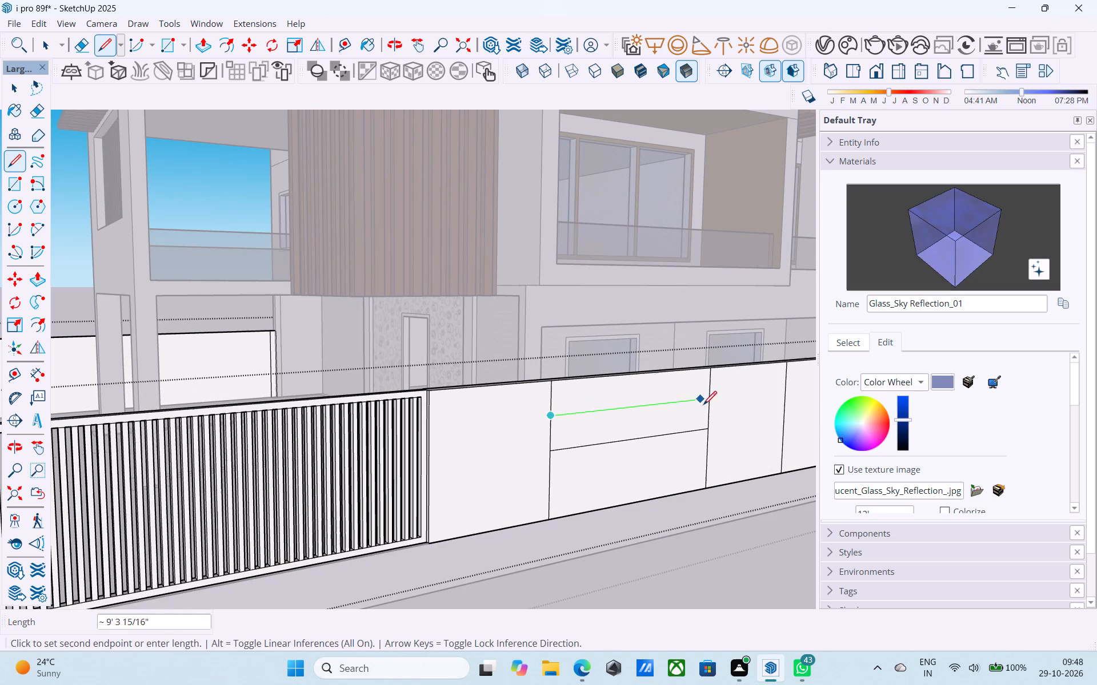
click(710, 404)
Draw a matching horizontal line across the upper part of the wide wall panel farther from the gate.
scroll(243, 480, down, 5)
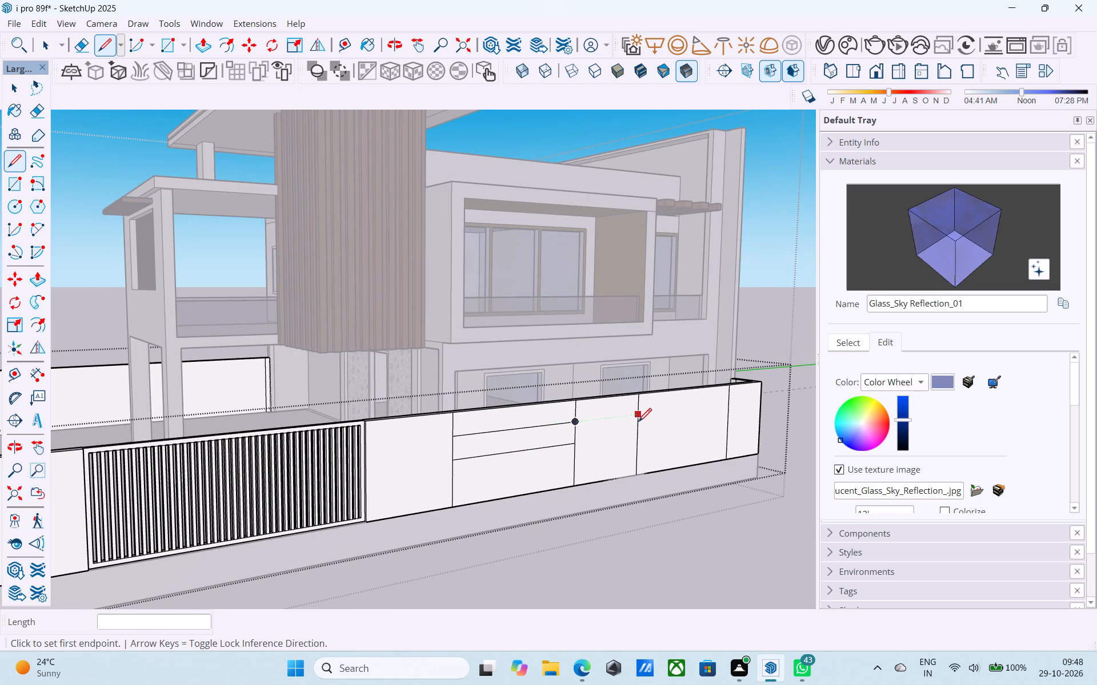
click(642, 416)
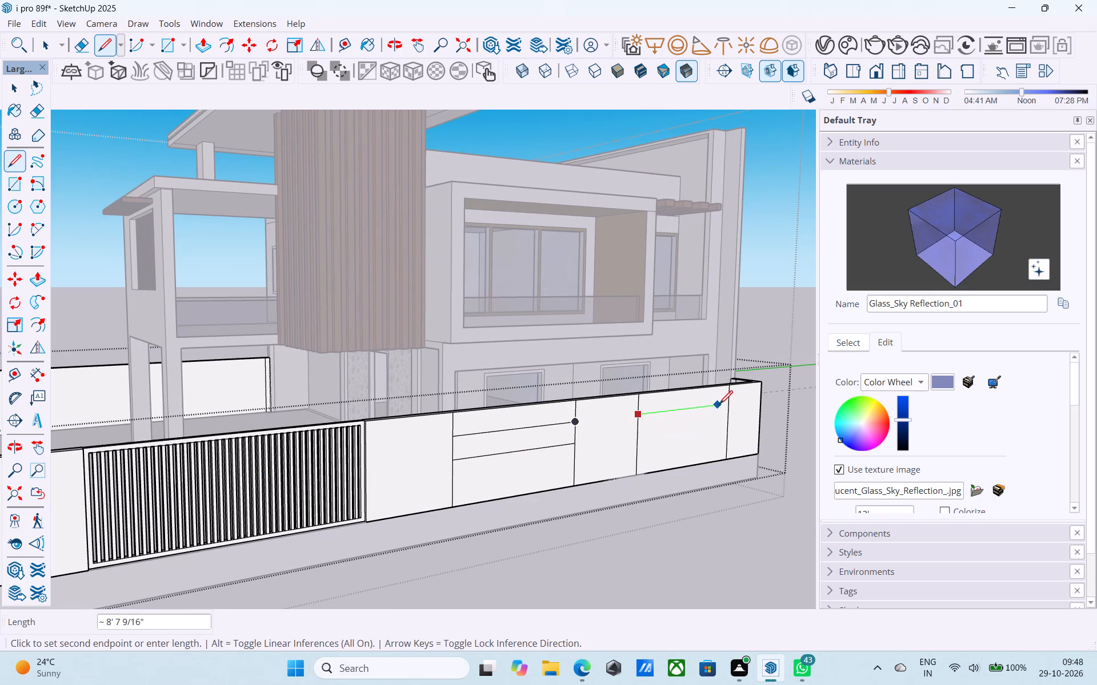
click(729, 405)
key(space)
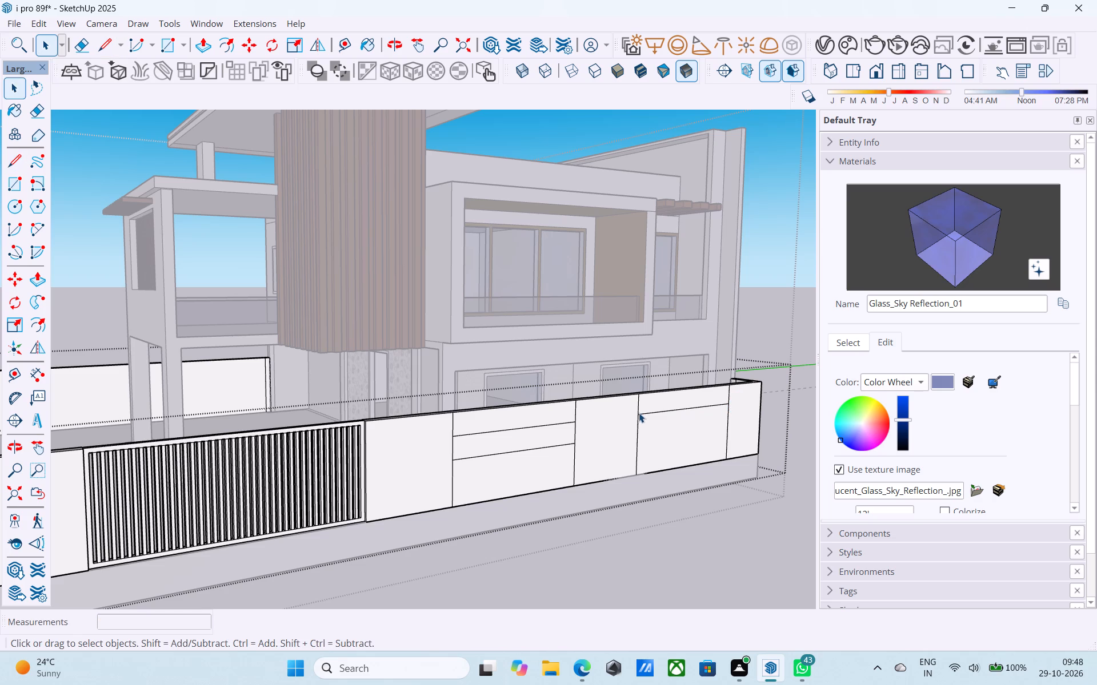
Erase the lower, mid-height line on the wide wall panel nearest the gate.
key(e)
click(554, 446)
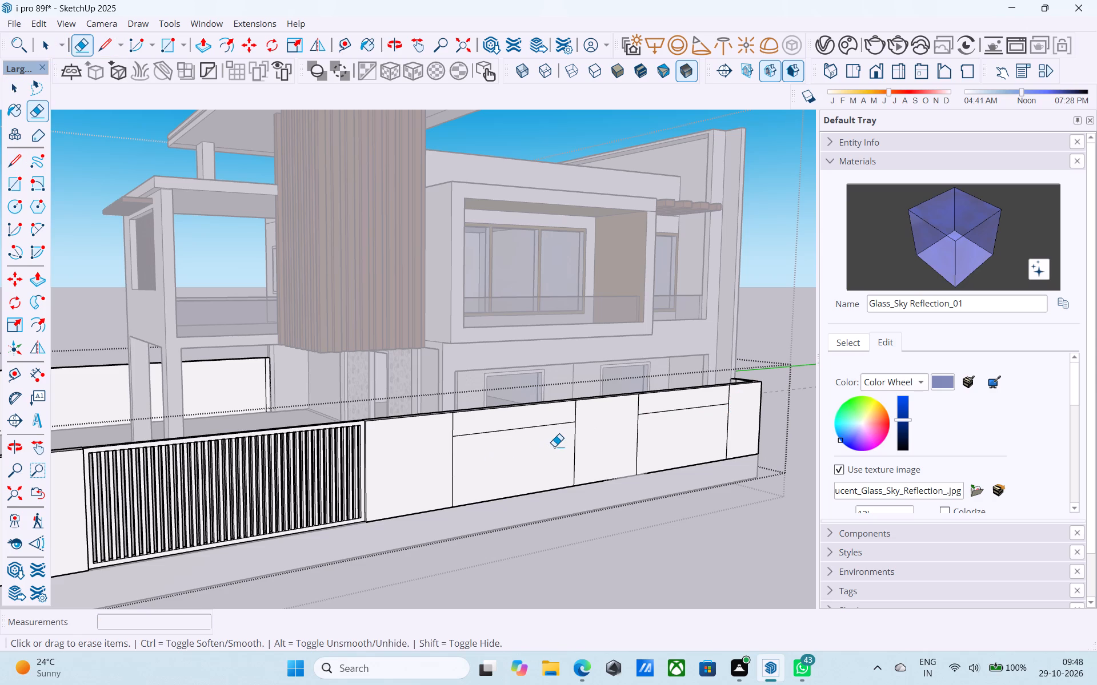
Place a vertical guide 2' in from the gate-side edge of the wide boundary wall panel nearest the gate.
key(space)
scroll(525, 454, up, 1)
middle_drag(525, 454, 515, 454)
key(r)
middle_drag(515, 454, 471, 453)
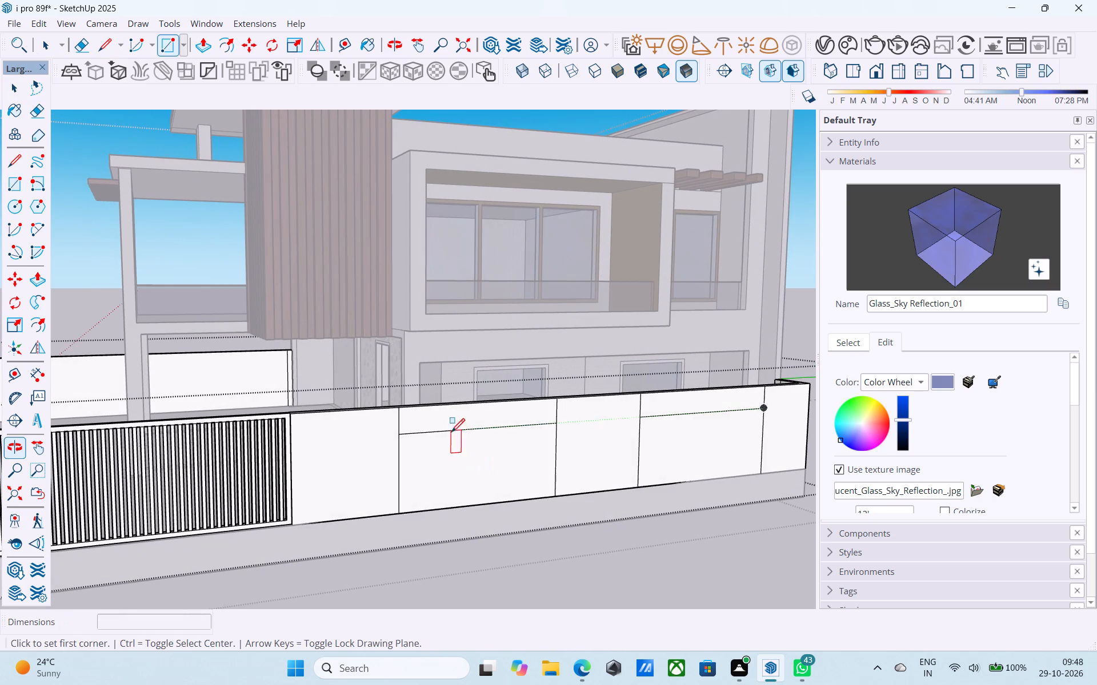
scroll(449, 425, up, 9)
middle_drag(449, 426, 460, 440)
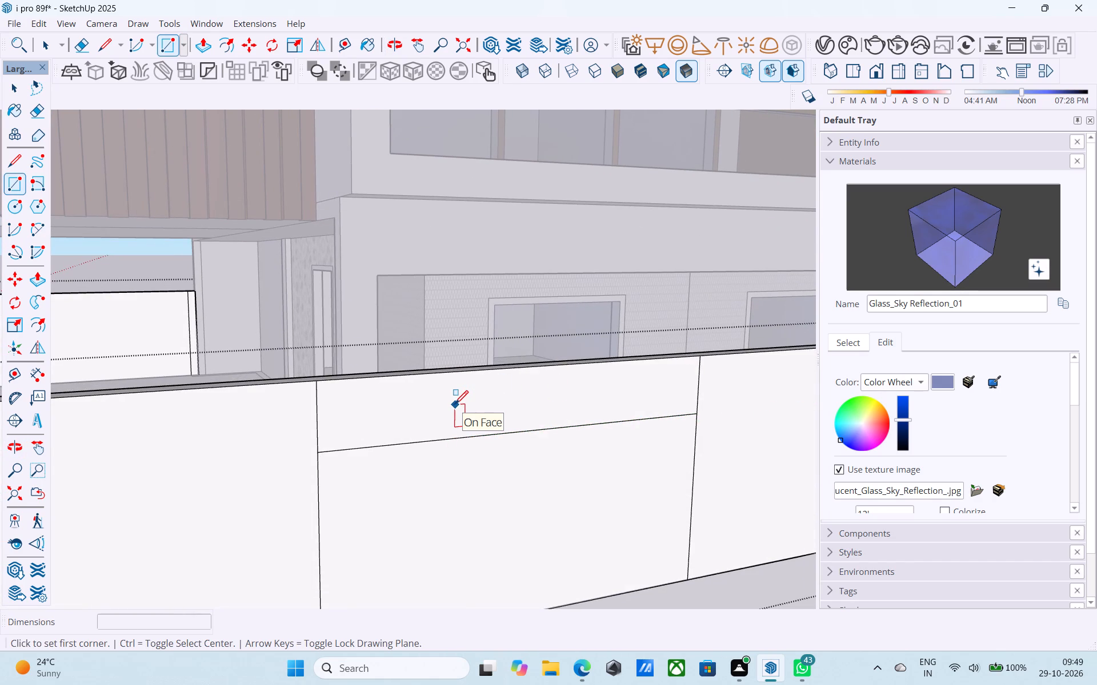
middle_drag(455, 405, 390, 392)
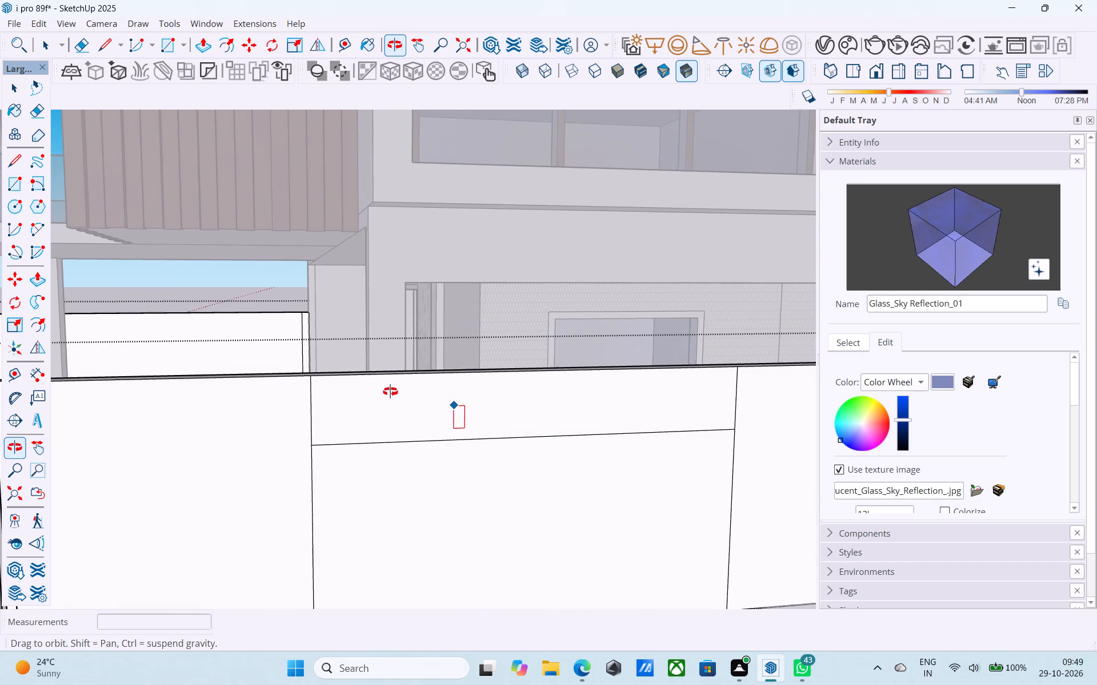
middle_drag(390, 392, 385, 390)
key(space)
key(t)
click(311, 416)
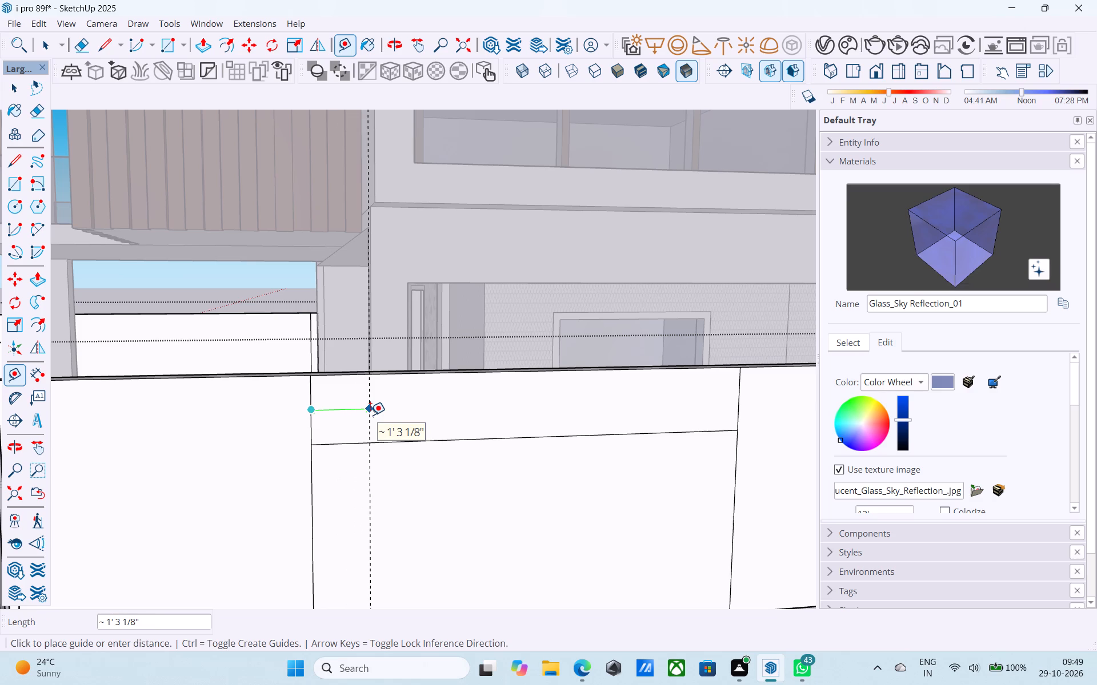
text(2')
key(Return)
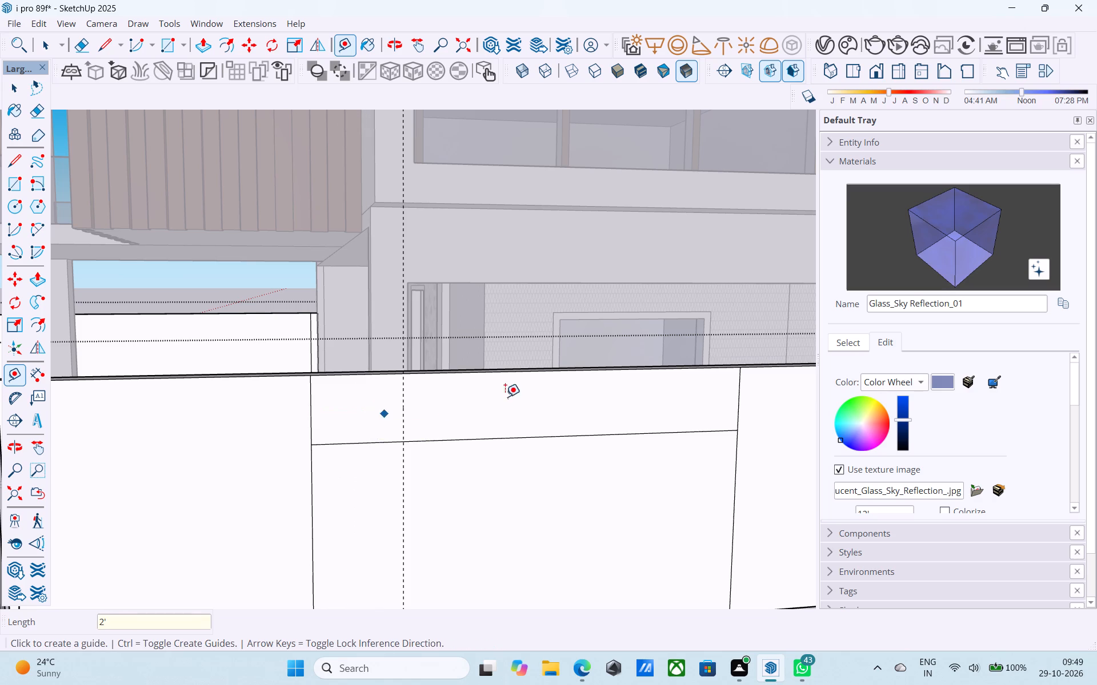
Place a matching vertical guide 2' in from the same wall panel's opposite edge.
click(737, 414)
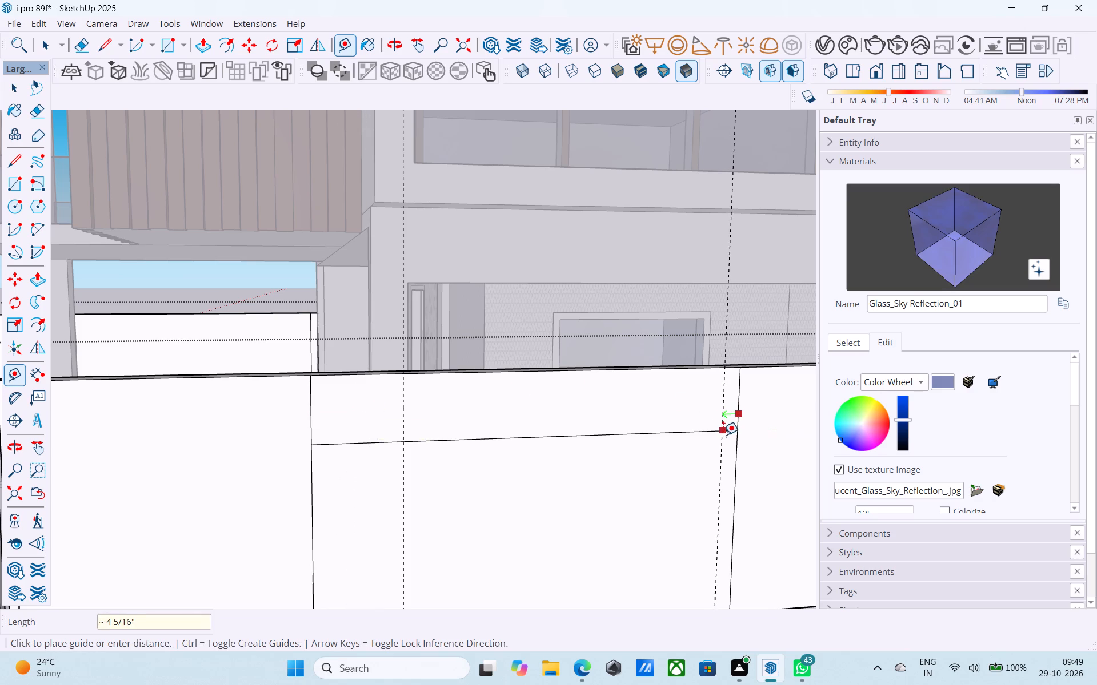
click(722, 435)
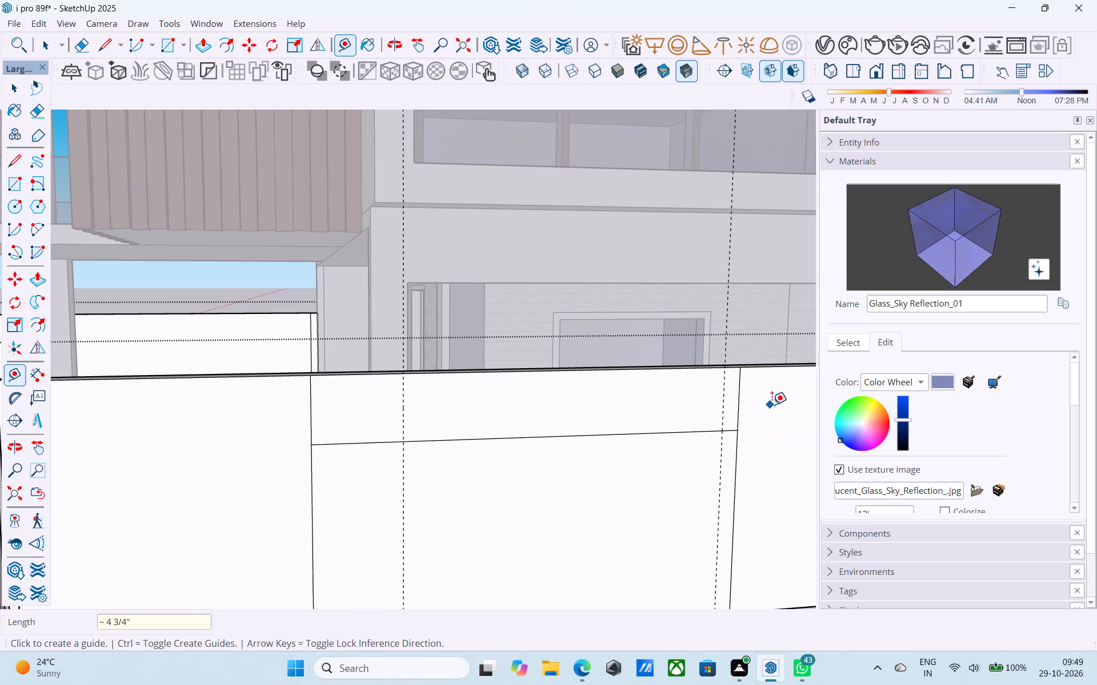
text(2')
key(Return)
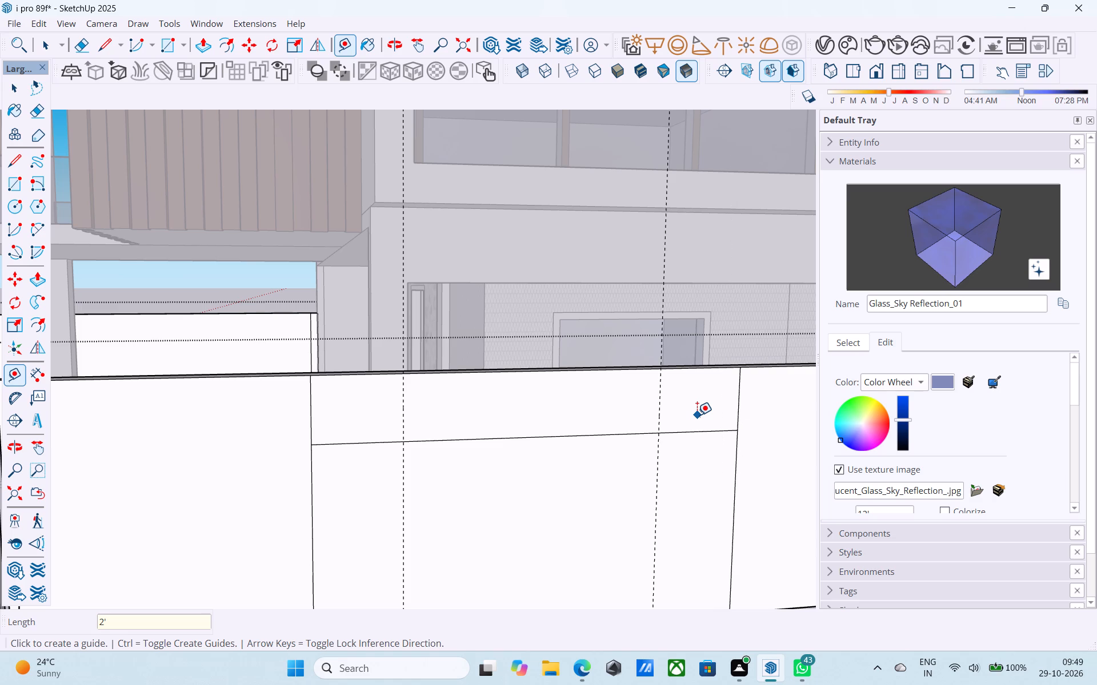
Place a horizontal guide 6" above the horizontal line on the same wall panel.
click(545, 435)
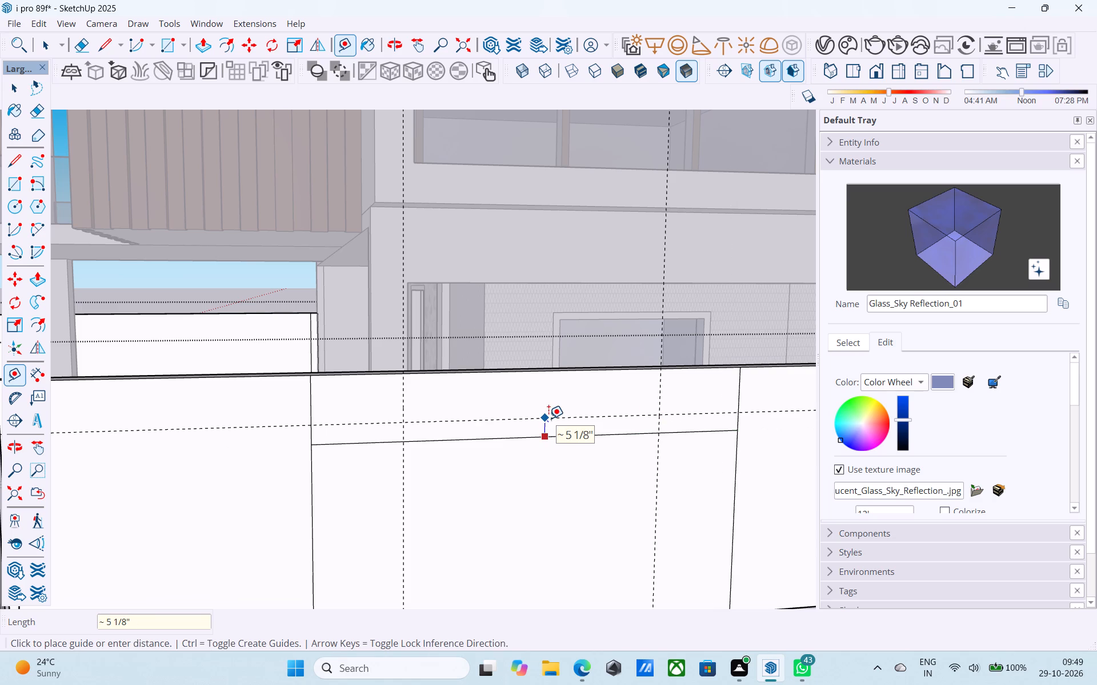
scroll(548, 418, down, 7)
scroll(548, 418, up, 2)
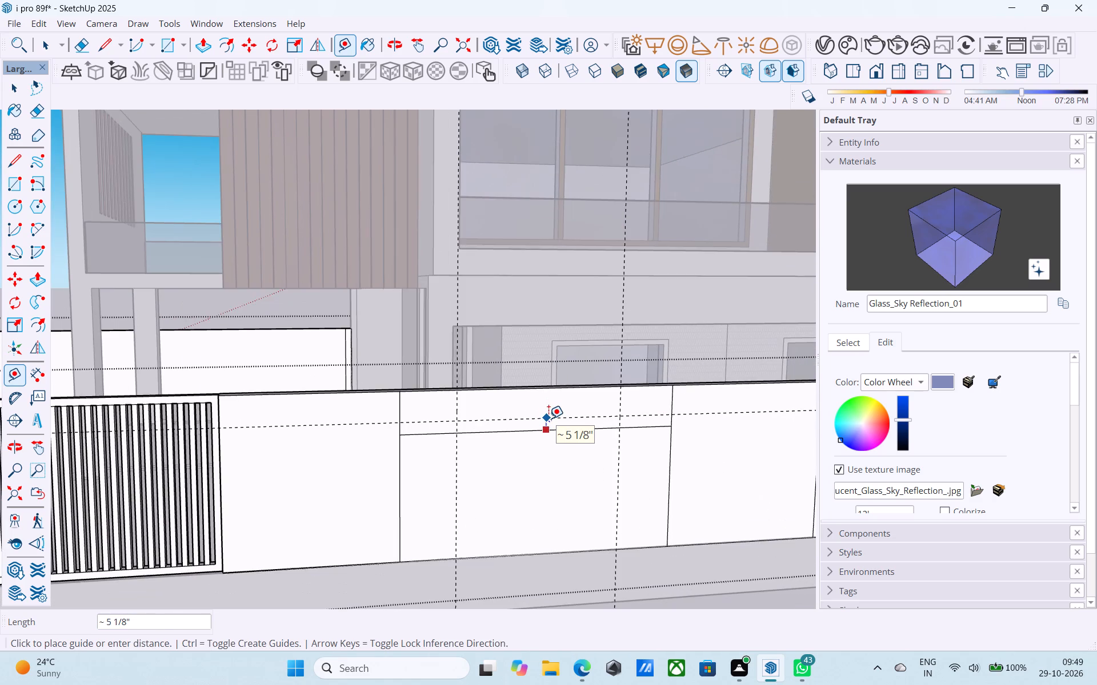
scroll(548, 418, up, 2)
text(6')
key(Return)
text(6")
key(Return)
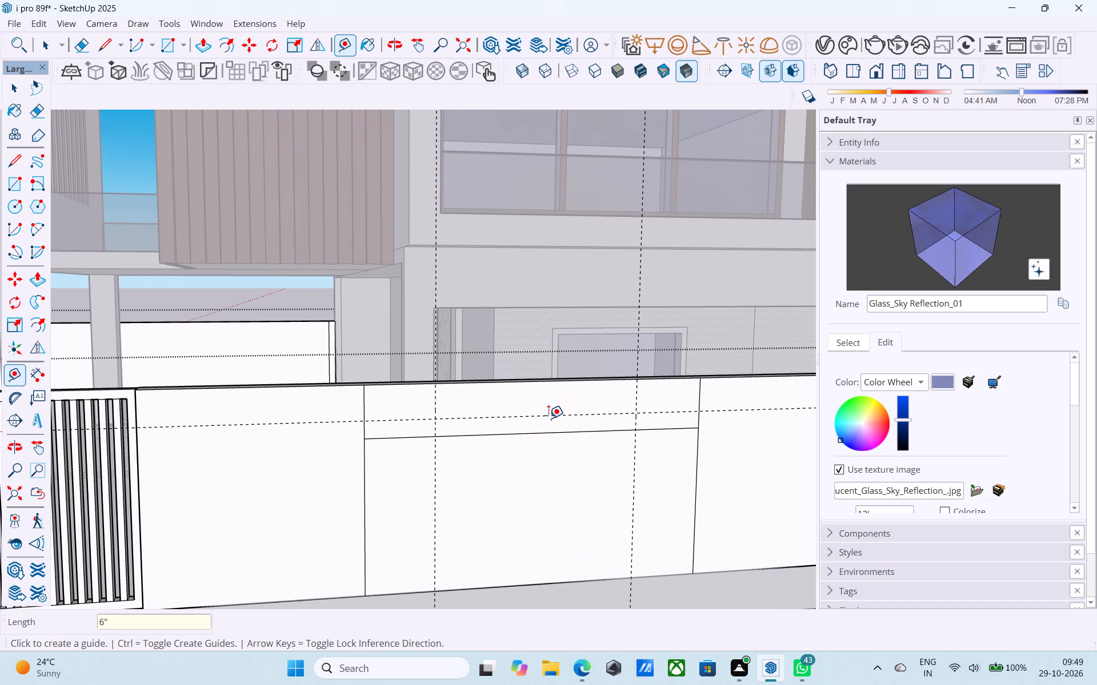
scroll(548, 412, down, 1)
middle_click(548, 412)
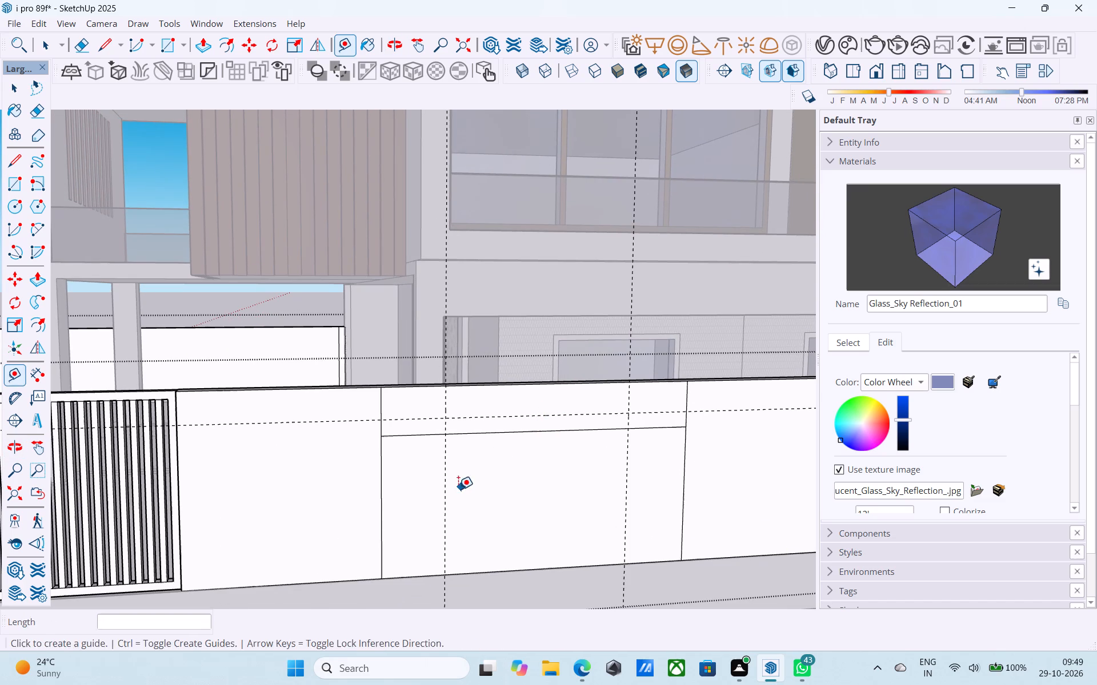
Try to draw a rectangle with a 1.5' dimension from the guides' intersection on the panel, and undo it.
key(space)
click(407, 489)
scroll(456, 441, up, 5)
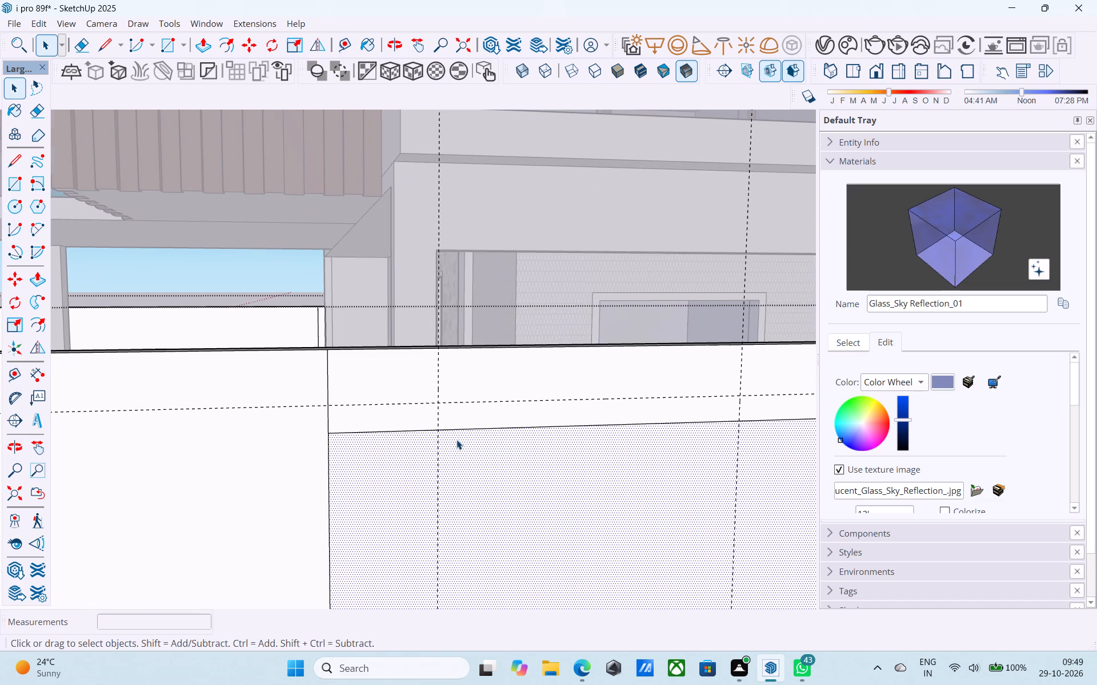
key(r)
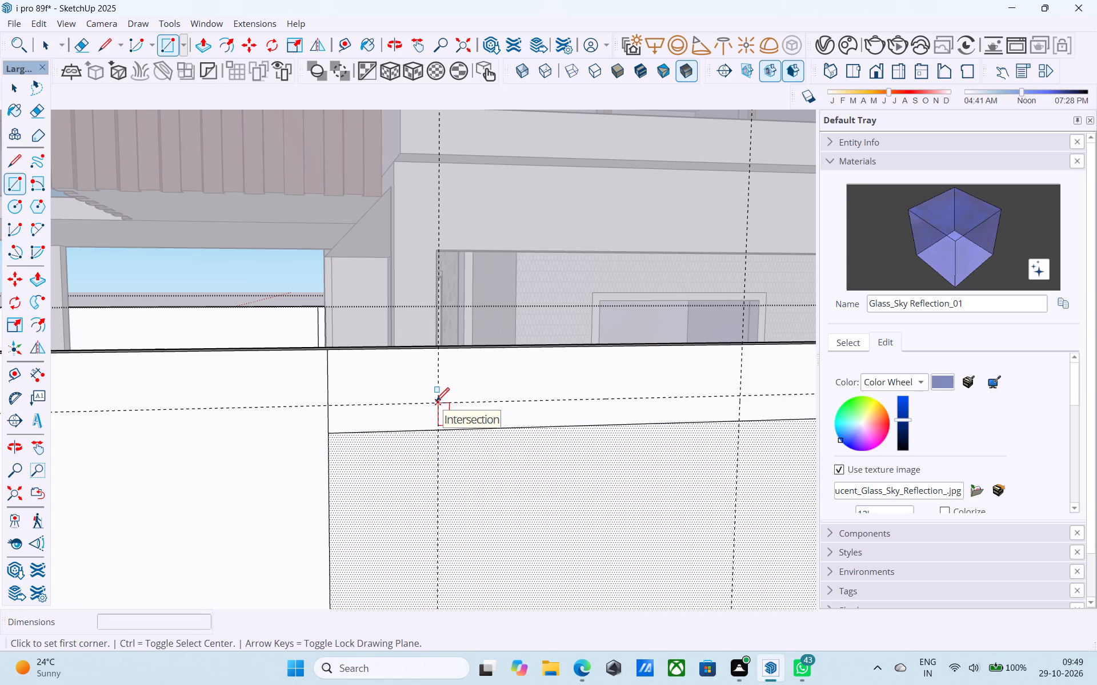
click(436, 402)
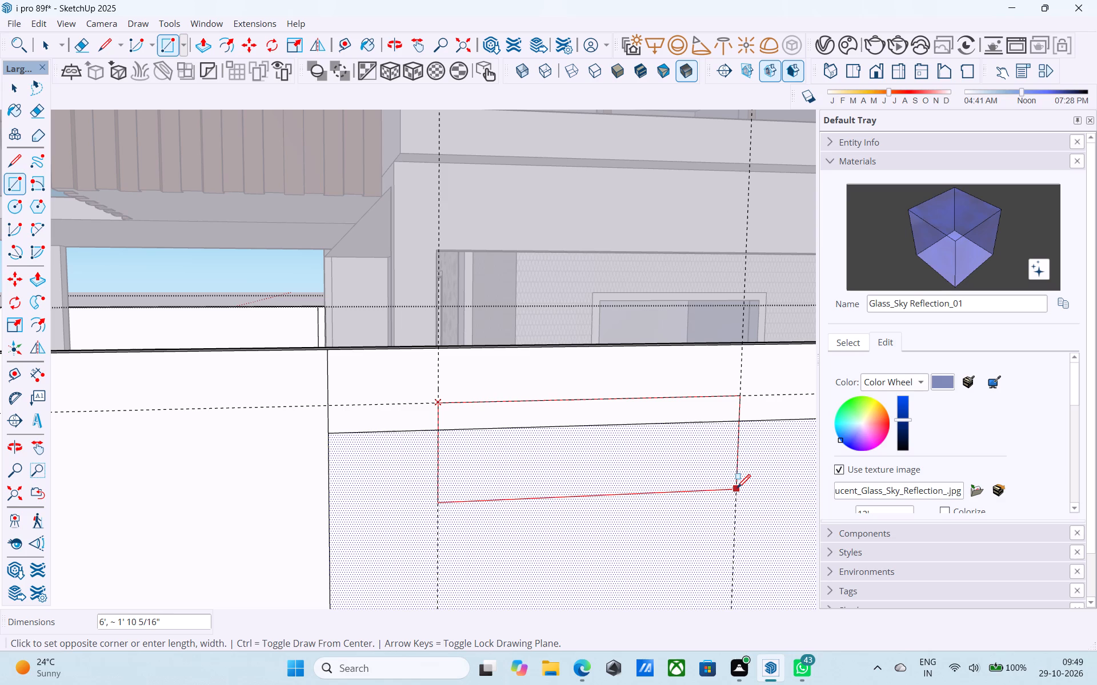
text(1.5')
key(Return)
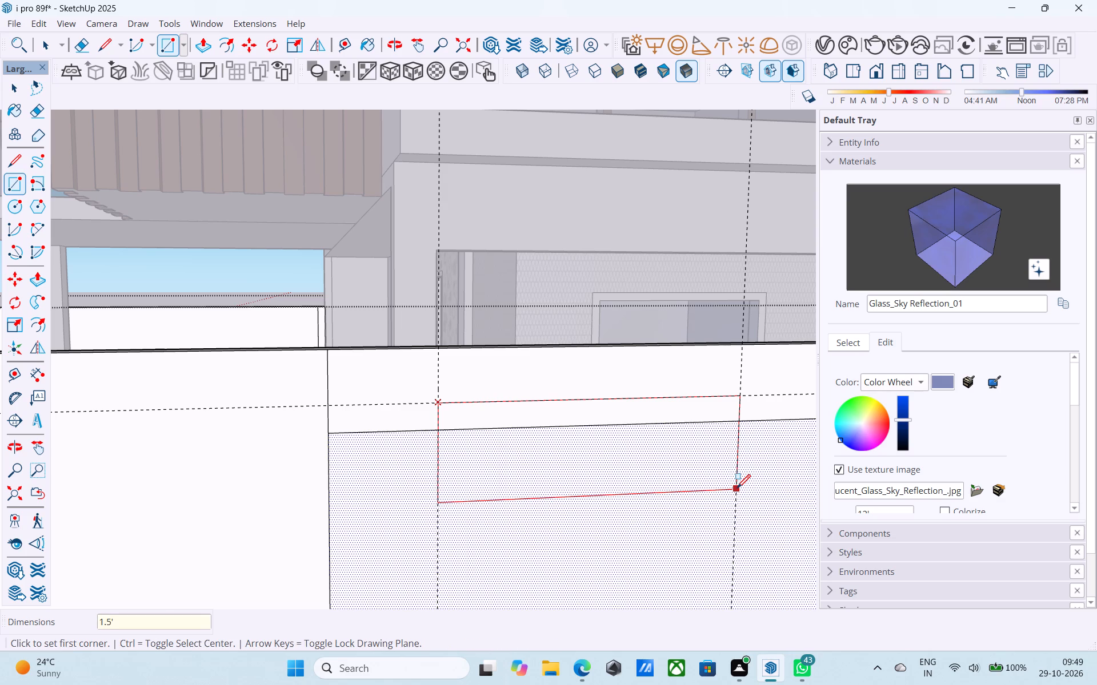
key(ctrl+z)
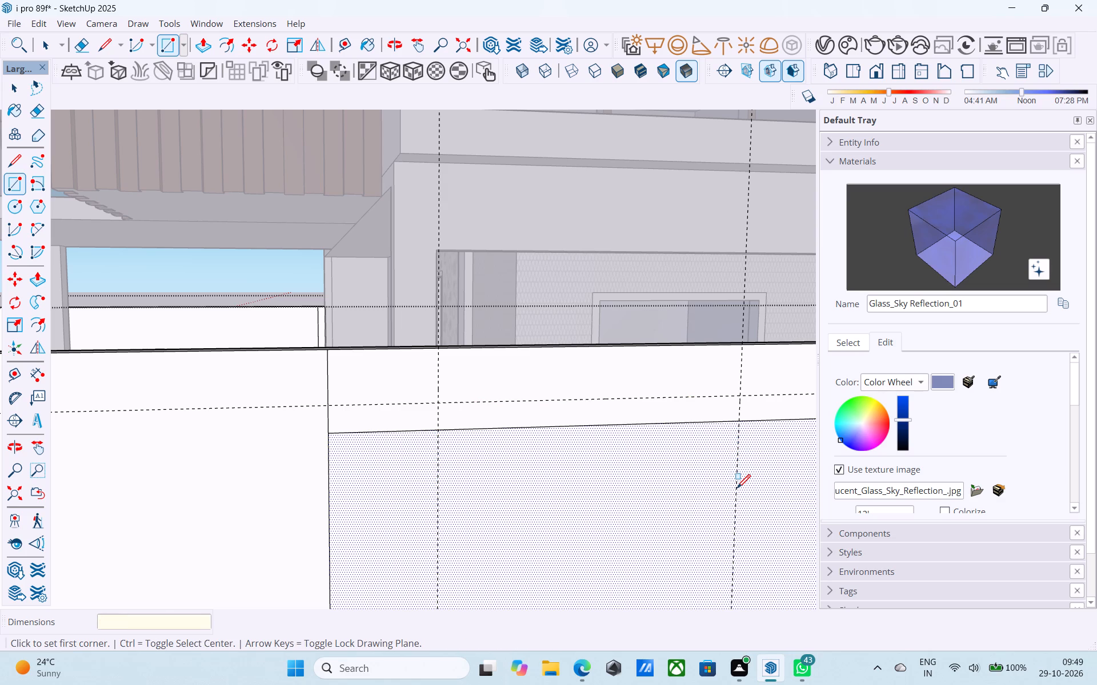
Draw a rectangle 6' wide and about 2' high between the two vertical guides, hanging down from the horizontal guide.
click(437, 403)
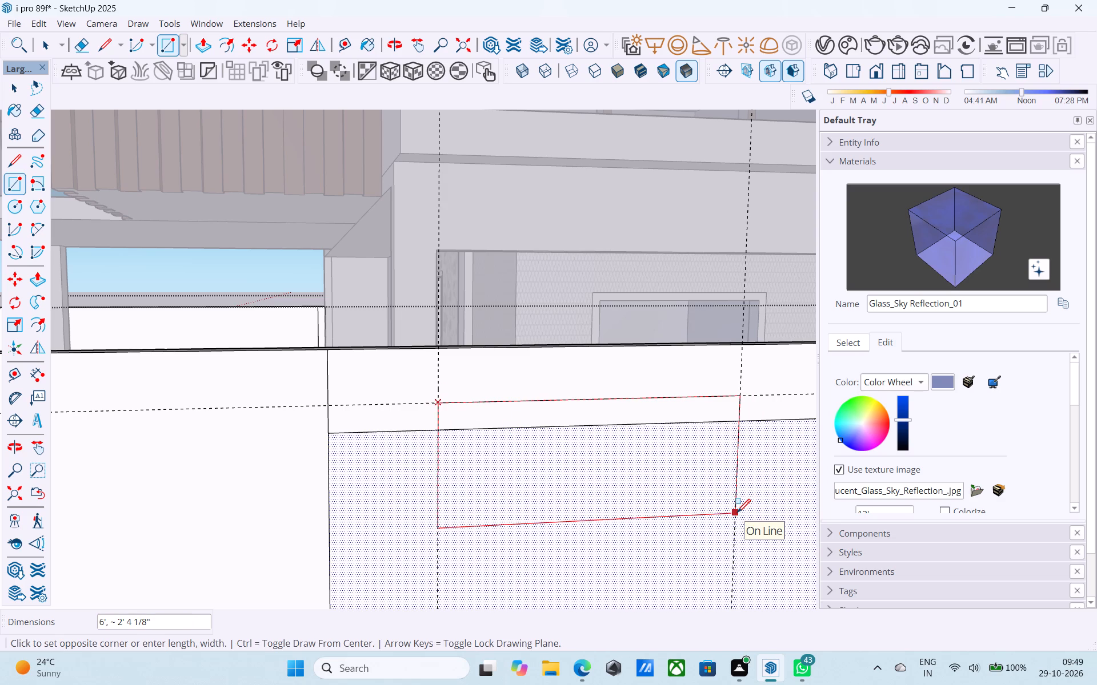
click(738, 499)
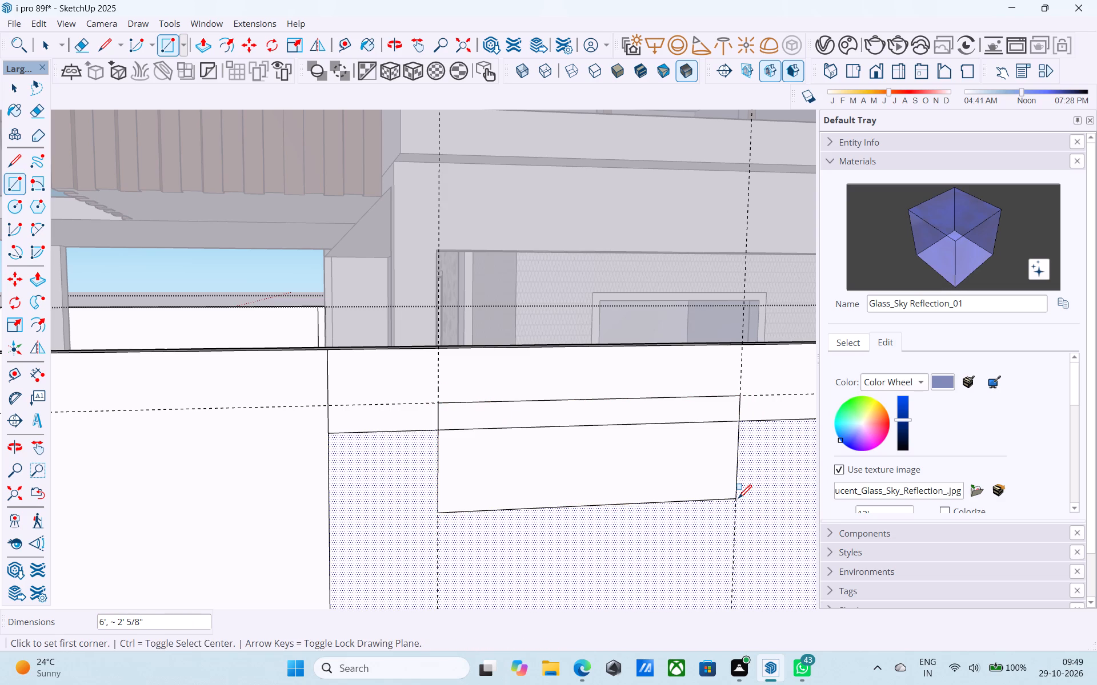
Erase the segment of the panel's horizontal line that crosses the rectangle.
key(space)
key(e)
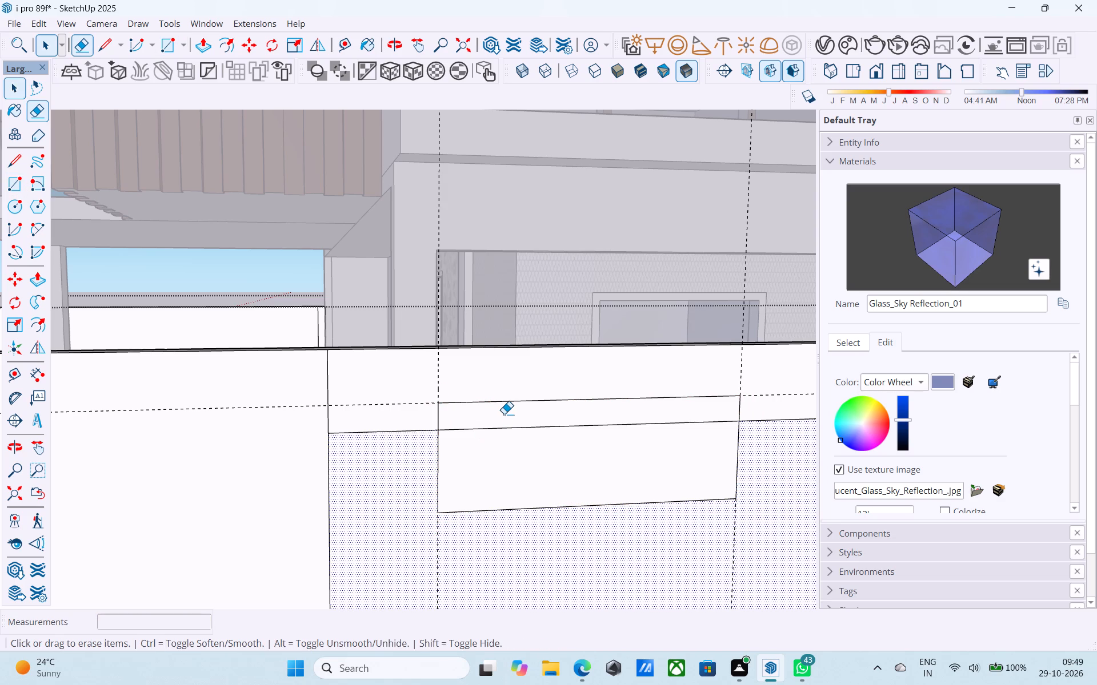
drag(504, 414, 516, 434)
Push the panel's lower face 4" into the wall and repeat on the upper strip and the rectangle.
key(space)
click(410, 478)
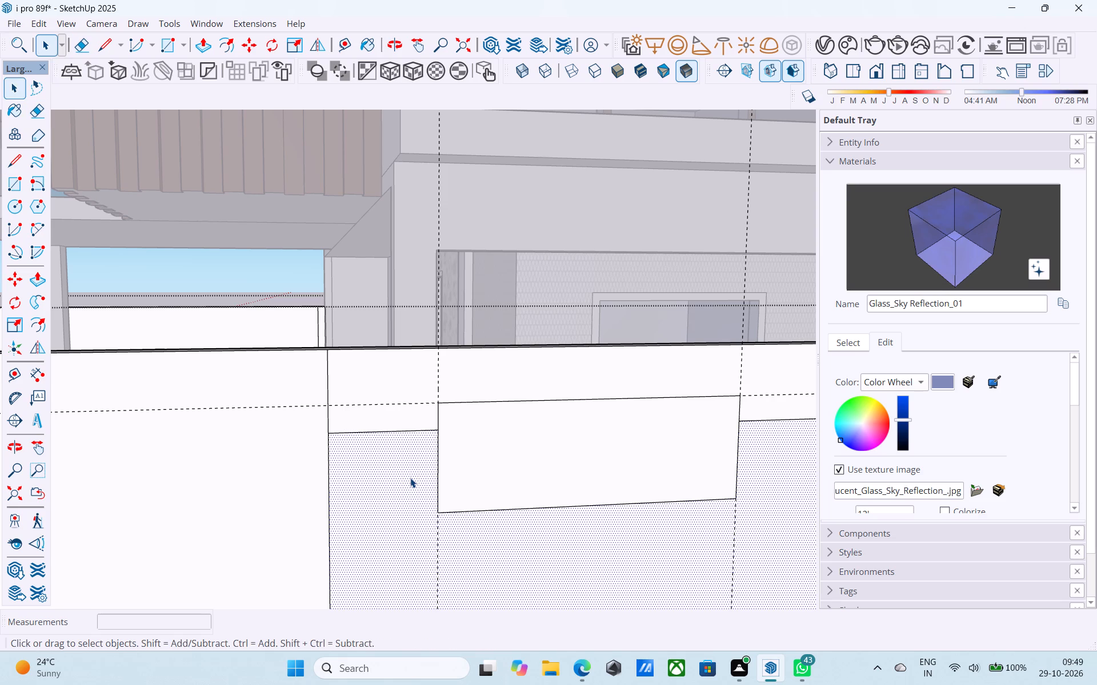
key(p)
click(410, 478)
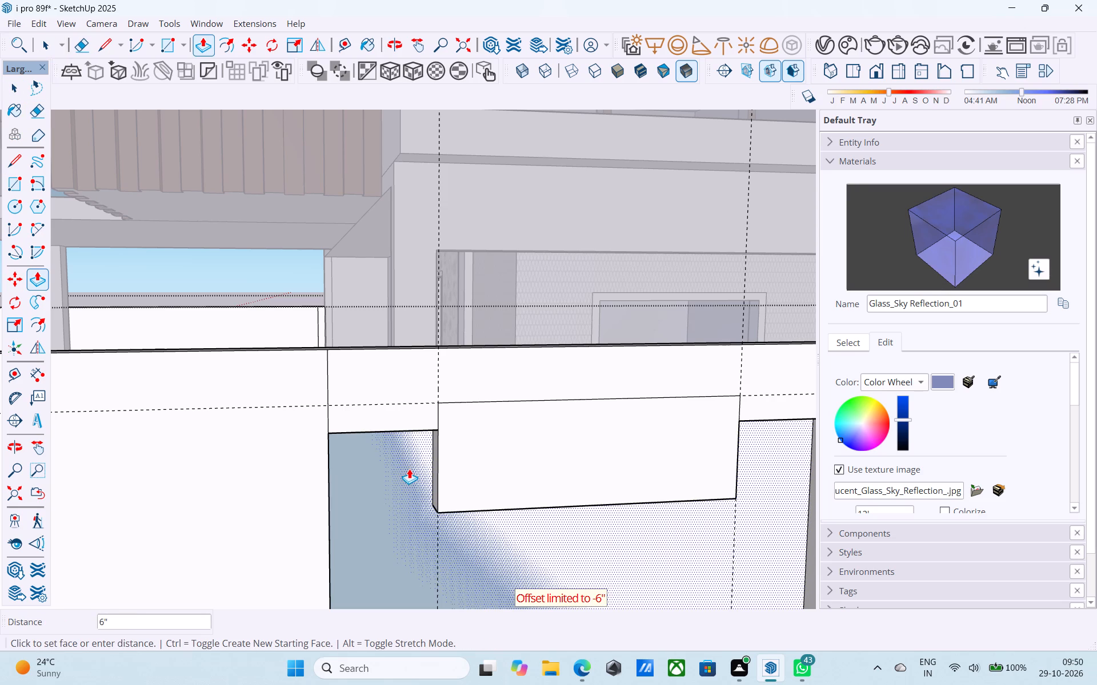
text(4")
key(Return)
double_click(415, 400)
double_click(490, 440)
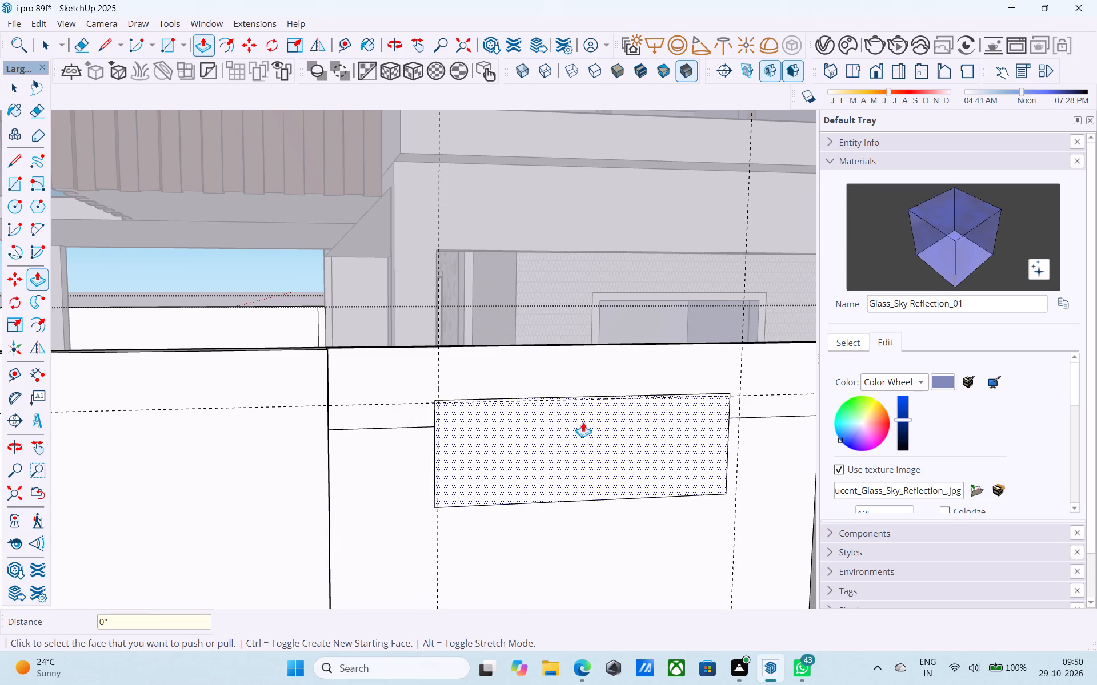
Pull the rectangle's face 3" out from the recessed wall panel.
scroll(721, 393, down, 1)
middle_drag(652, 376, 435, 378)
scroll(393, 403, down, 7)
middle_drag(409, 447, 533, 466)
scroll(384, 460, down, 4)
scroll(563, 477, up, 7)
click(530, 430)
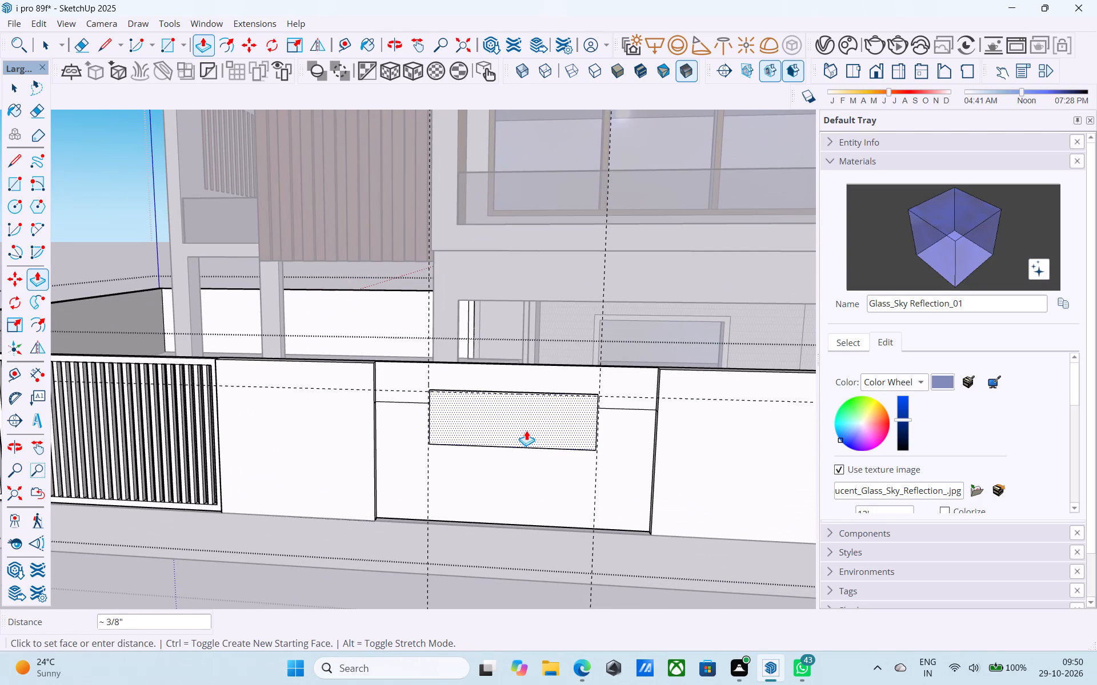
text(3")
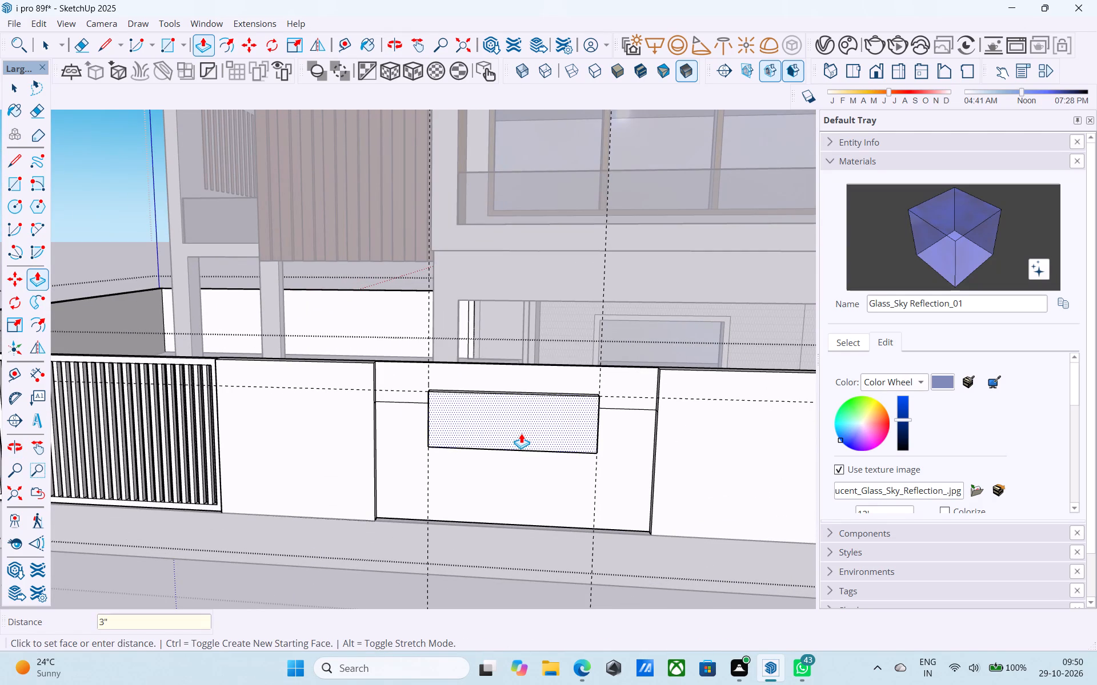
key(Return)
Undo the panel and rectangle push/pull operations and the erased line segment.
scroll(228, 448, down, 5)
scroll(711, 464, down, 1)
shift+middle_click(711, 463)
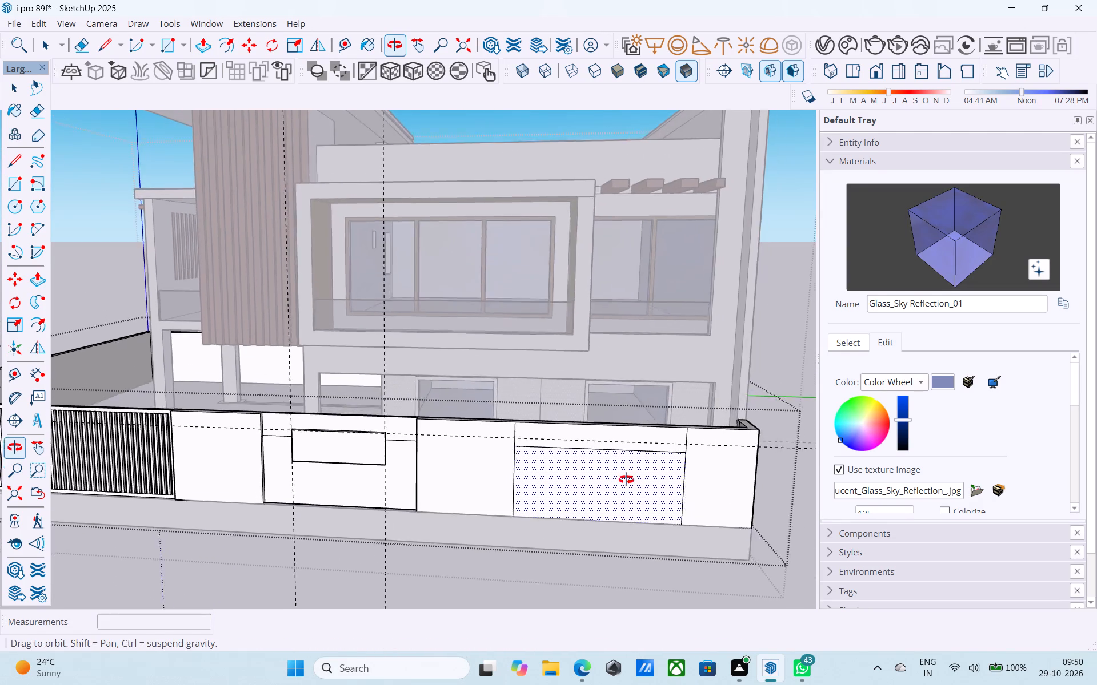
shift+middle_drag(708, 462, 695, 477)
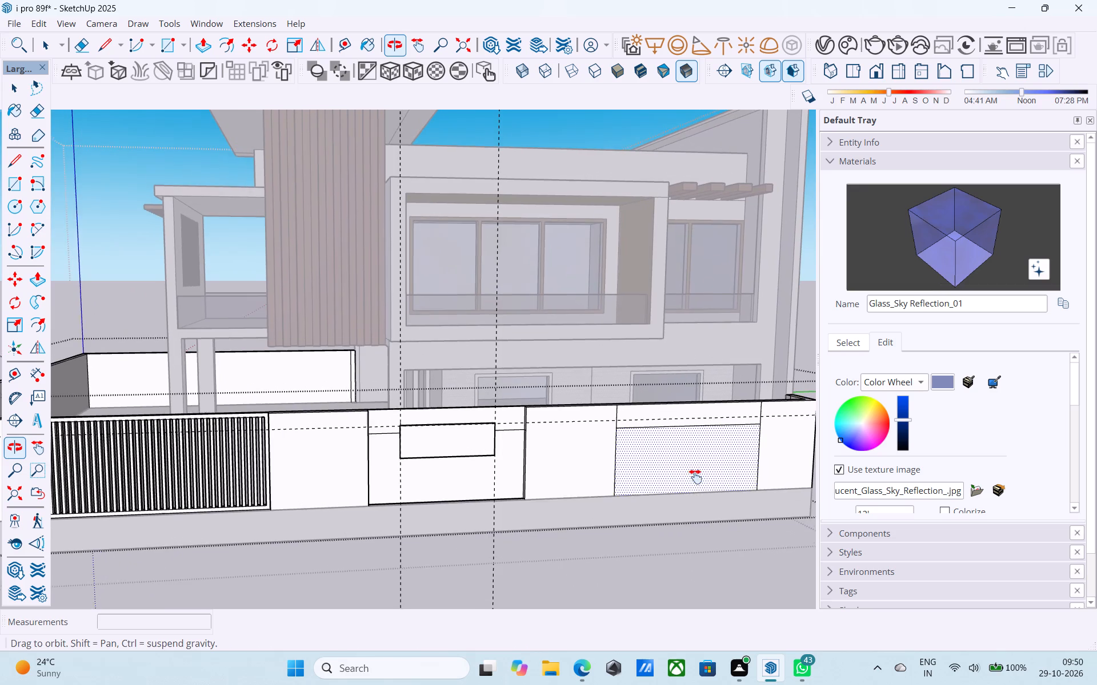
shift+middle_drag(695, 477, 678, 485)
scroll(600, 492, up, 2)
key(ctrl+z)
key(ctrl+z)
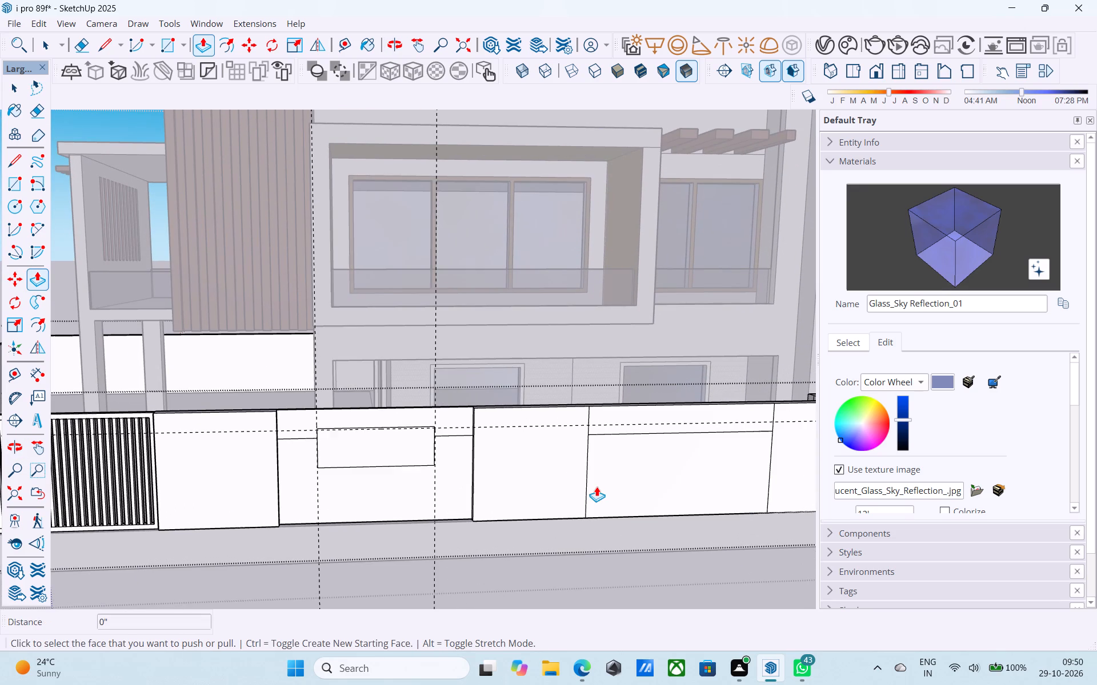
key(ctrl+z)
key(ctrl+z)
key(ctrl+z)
Erase the segment of the panel's horizontal line that runs through the rectangle.
scroll(375, 481, up, 4)
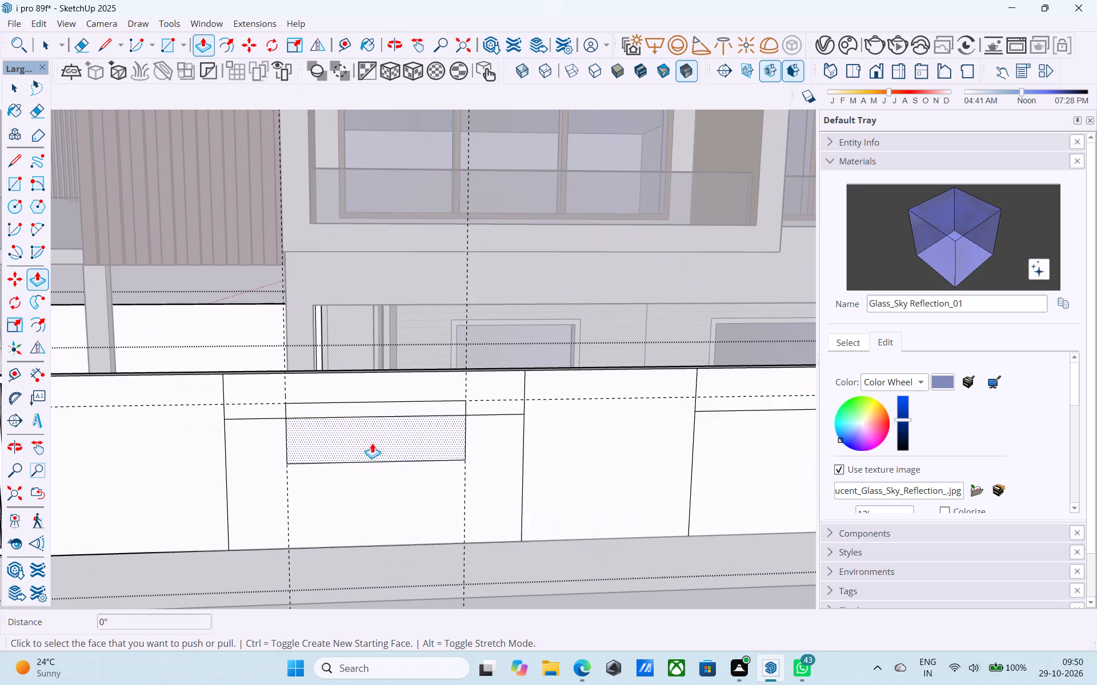
scroll(372, 441, up, 2)
key(e)
drag(370, 409, 370, 414)
Copy the rectangle 16' along the wall to the same position on the wide panel farther from the gate.
key(space)
click(365, 421)
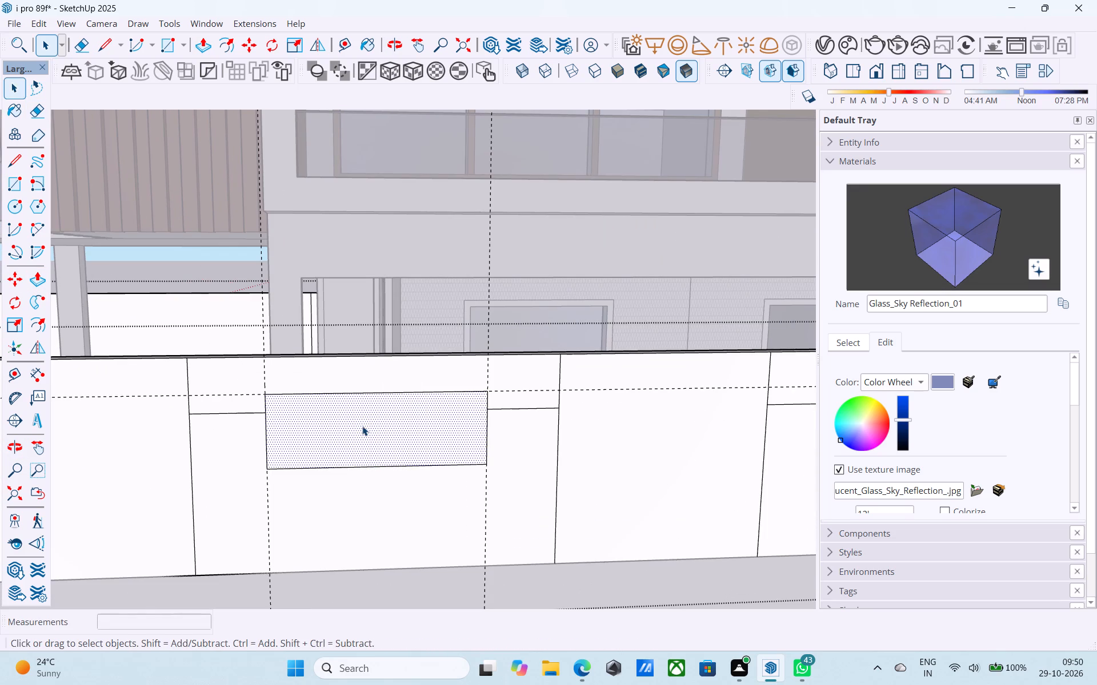
key(m)
click(202, 574)
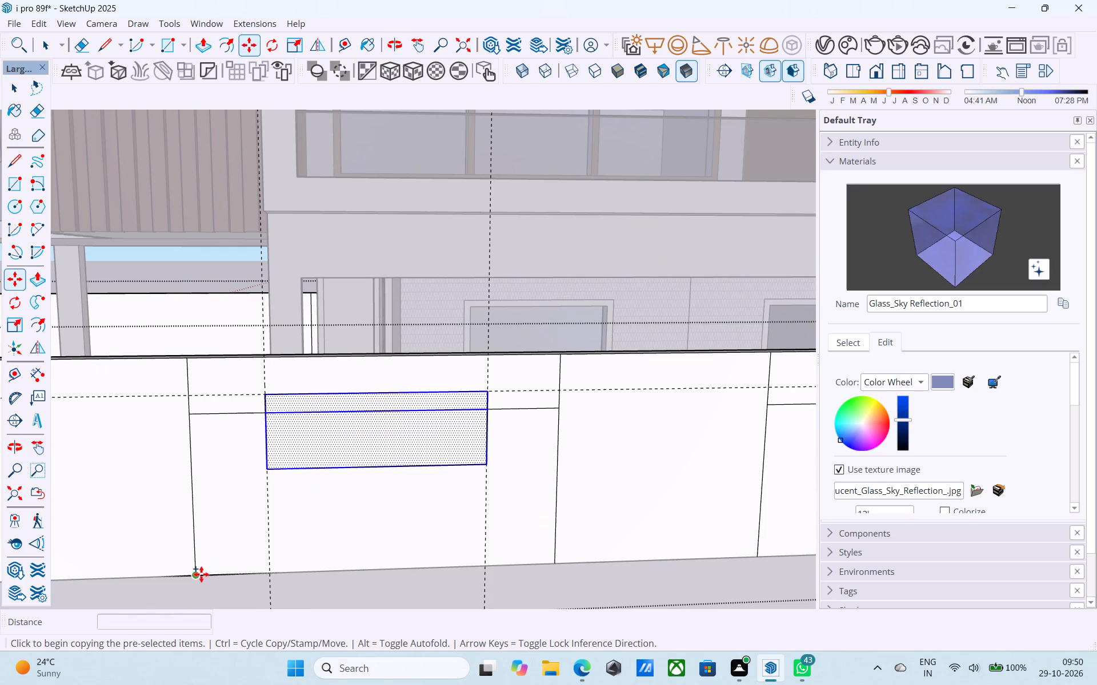
scroll(201, 574, down, 3)
click(638, 561)
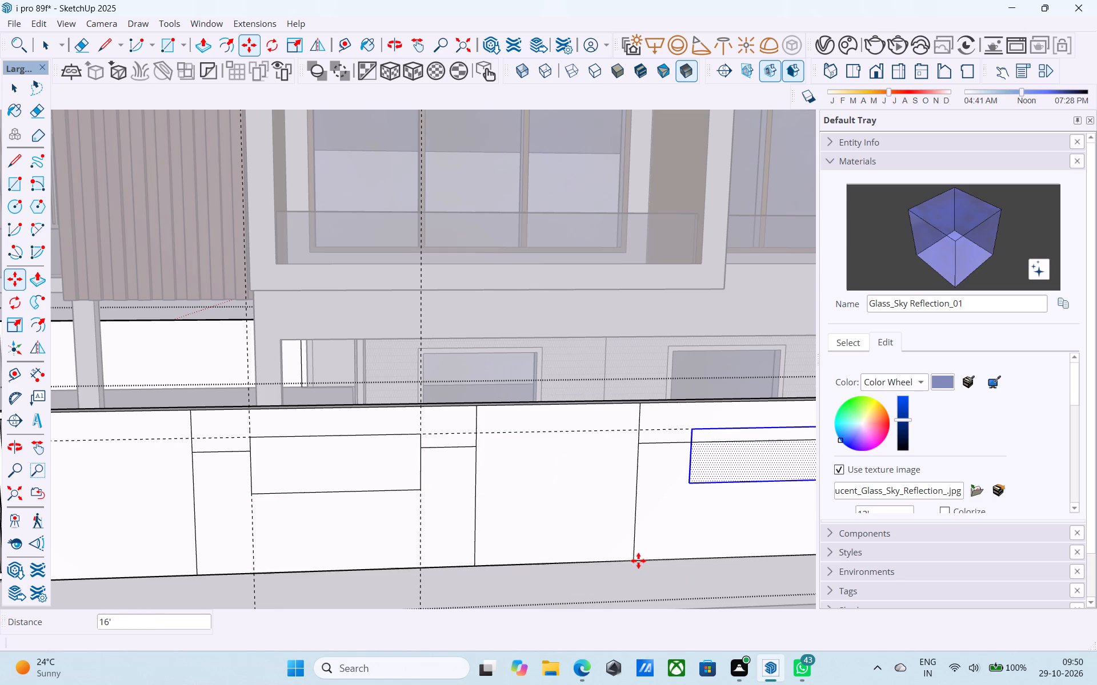
scroll(437, 529, down, 5)
key(space)
Push the lower face and the upper strip of the wide wall panel nearest the gate back 3", leaving the rectangle projecting.
scroll(321, 501, up, 6)
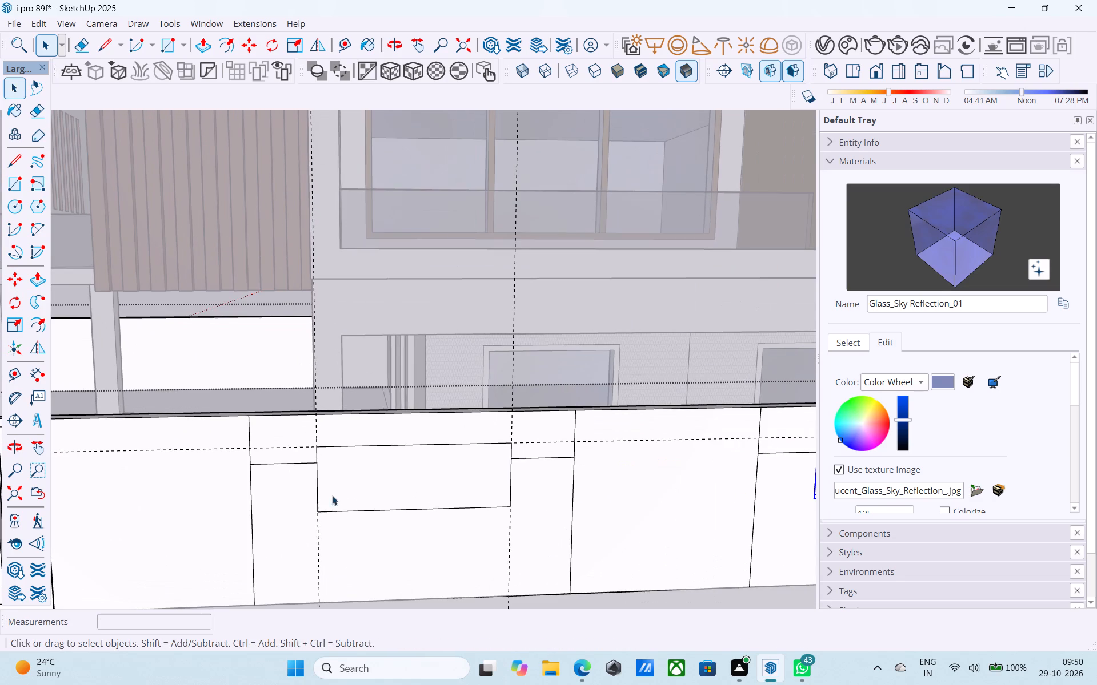
click(339, 493)
scroll(339, 493, up, 4)
middle_drag(339, 493, 554, 495)
click(259, 525)
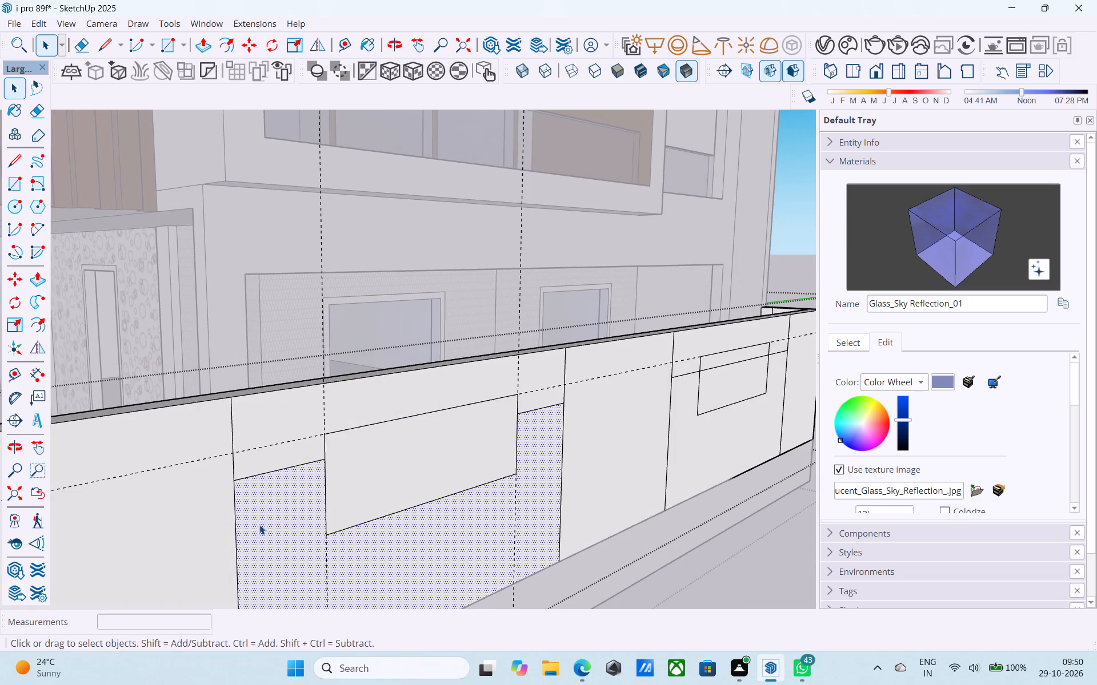
scroll(297, 515, up, 1)
key(p)
click(297, 514)
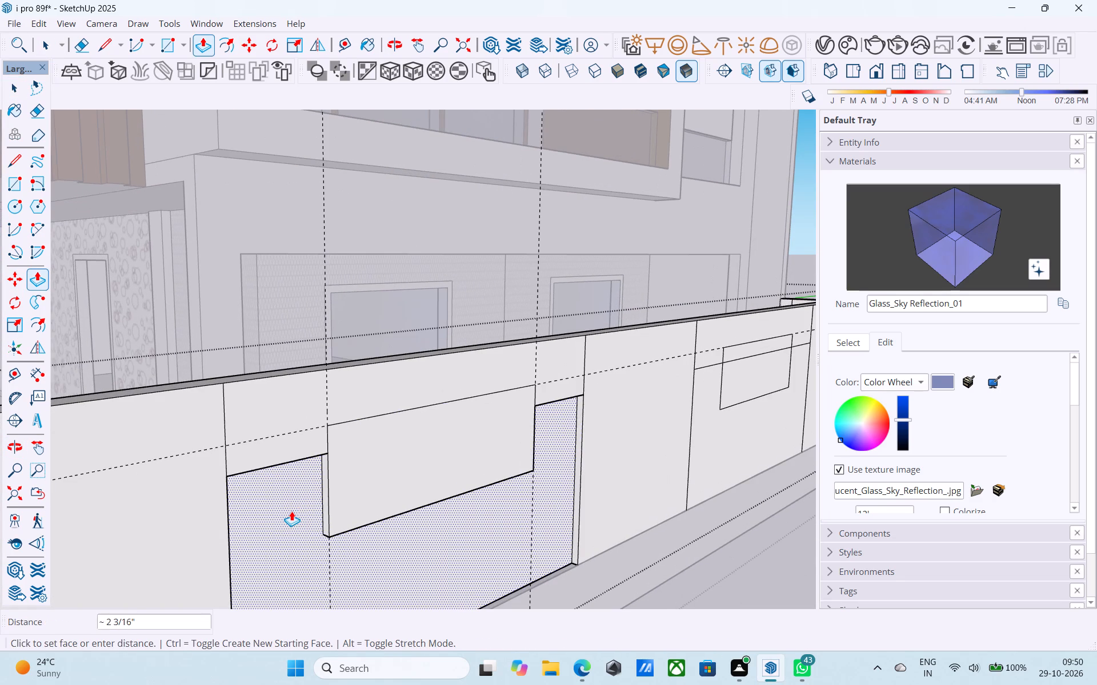
key(3)
key(shift+quotedbl)
key(Return)
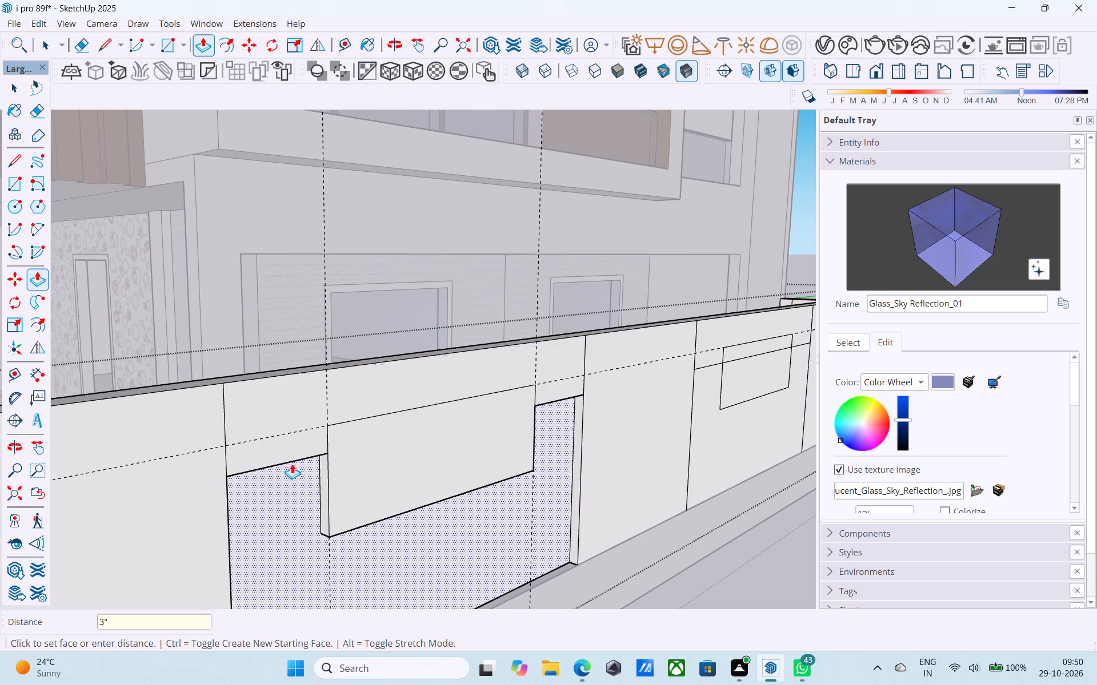
double_click(294, 444)
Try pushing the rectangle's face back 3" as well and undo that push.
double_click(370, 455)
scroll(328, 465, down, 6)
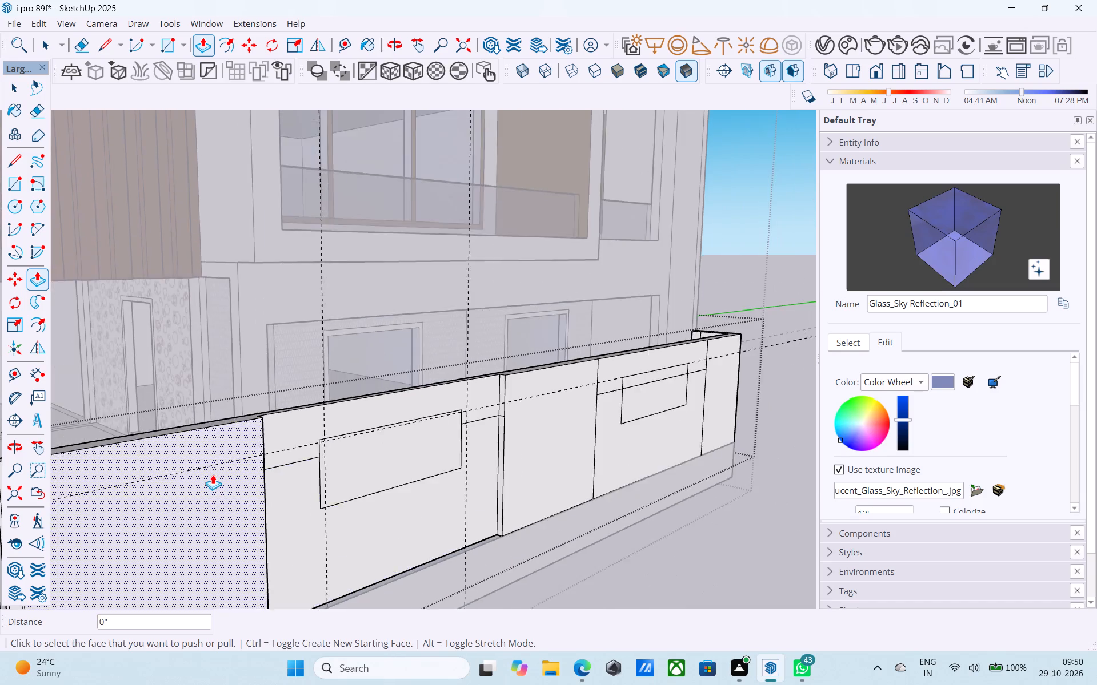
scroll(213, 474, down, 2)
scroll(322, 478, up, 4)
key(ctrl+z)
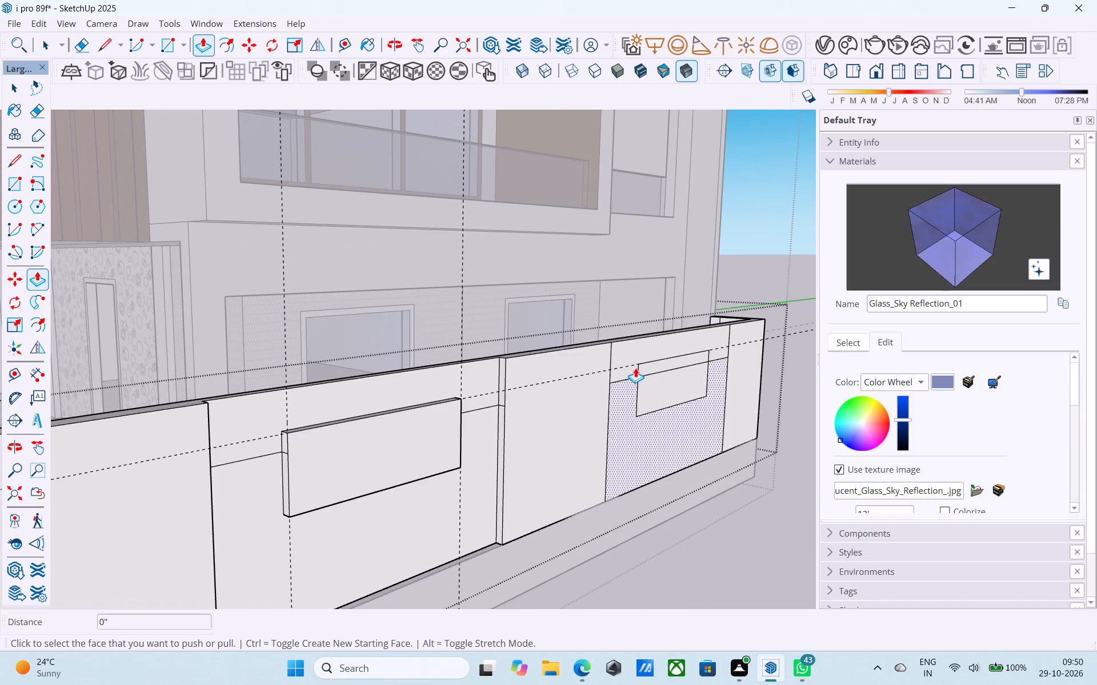
Push the lower face and upper strip of the wide panel farther from the gate back 3" around its rectangle.
scroll(634, 364, up, 4)
double_click(634, 362)
double_click(631, 445)
middle_drag(630, 444, 624, 443)
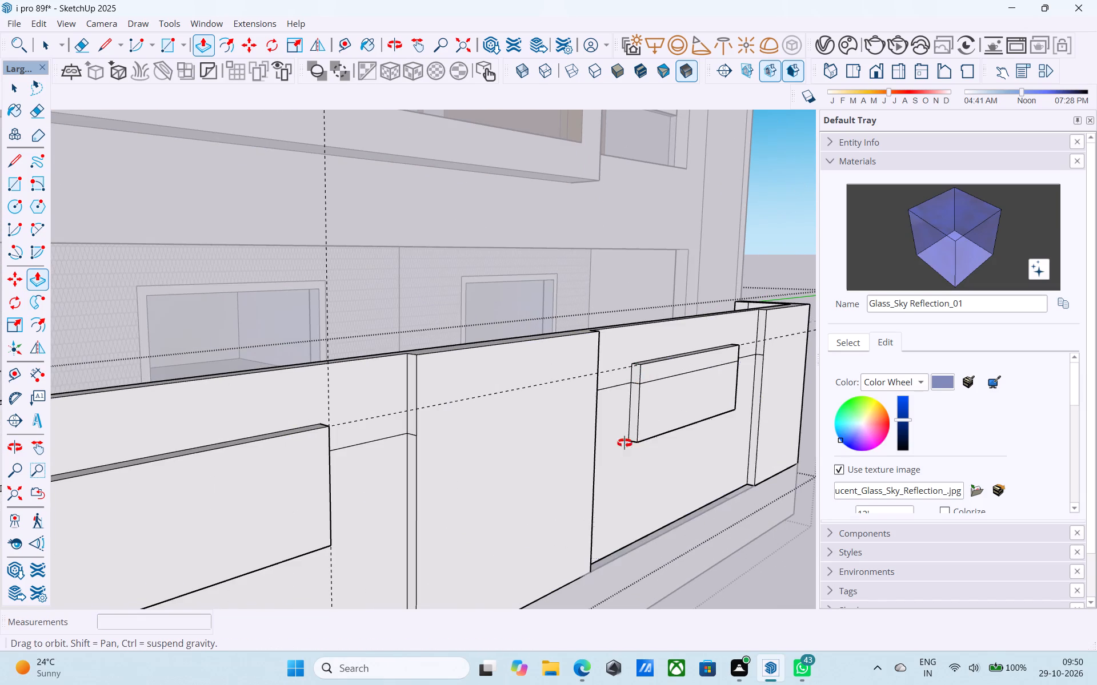
middle_drag(624, 443, 580, 432)
Erase the horizontal line segment crossing the rectangular block on the wide panel farther from the gate.
scroll(580, 431, down, 3)
key(e)
click(624, 388)
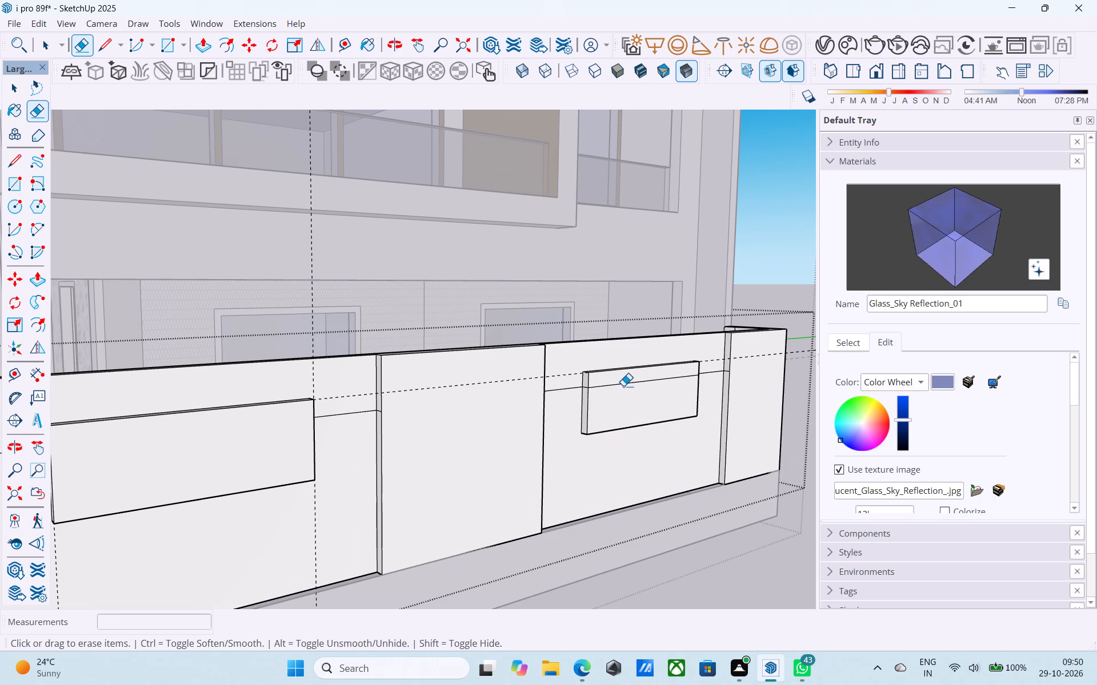
scroll(639, 396, down, 7)
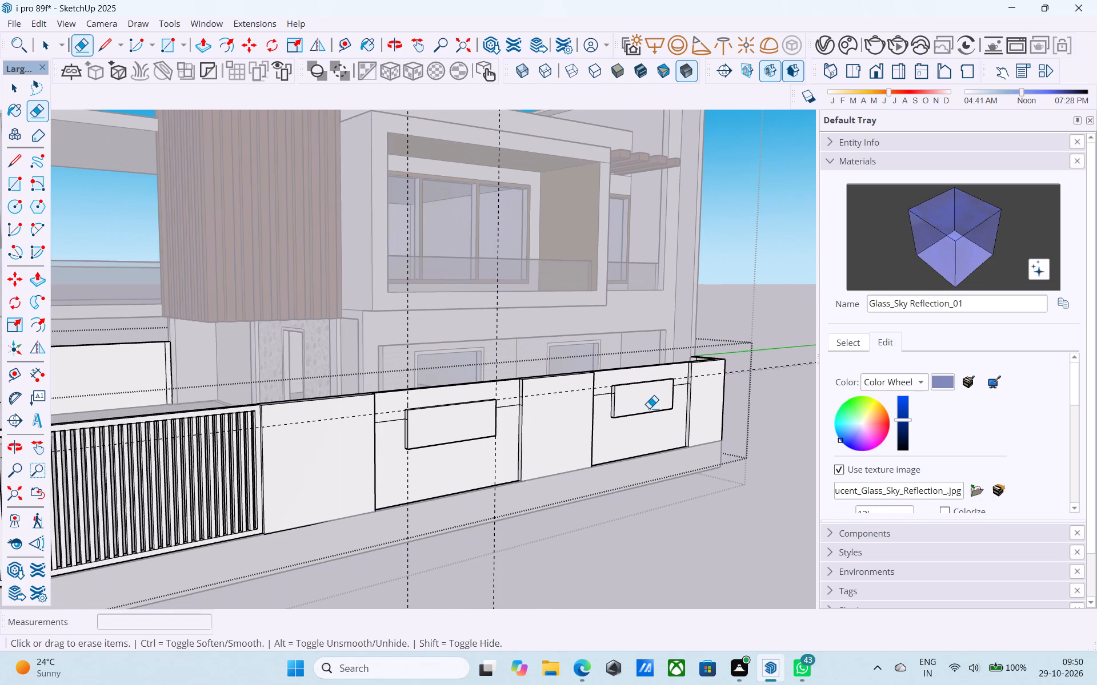
Save the model.
key(ctrl+s)
Paint the front faces of both rectangular wall blocks with the solid colour C04_Amber_Sunshine.
scroll(649, 408, up, 1)
scroll(634, 410, down, 3)
shift+middle_drag(551, 440, 393, 433)
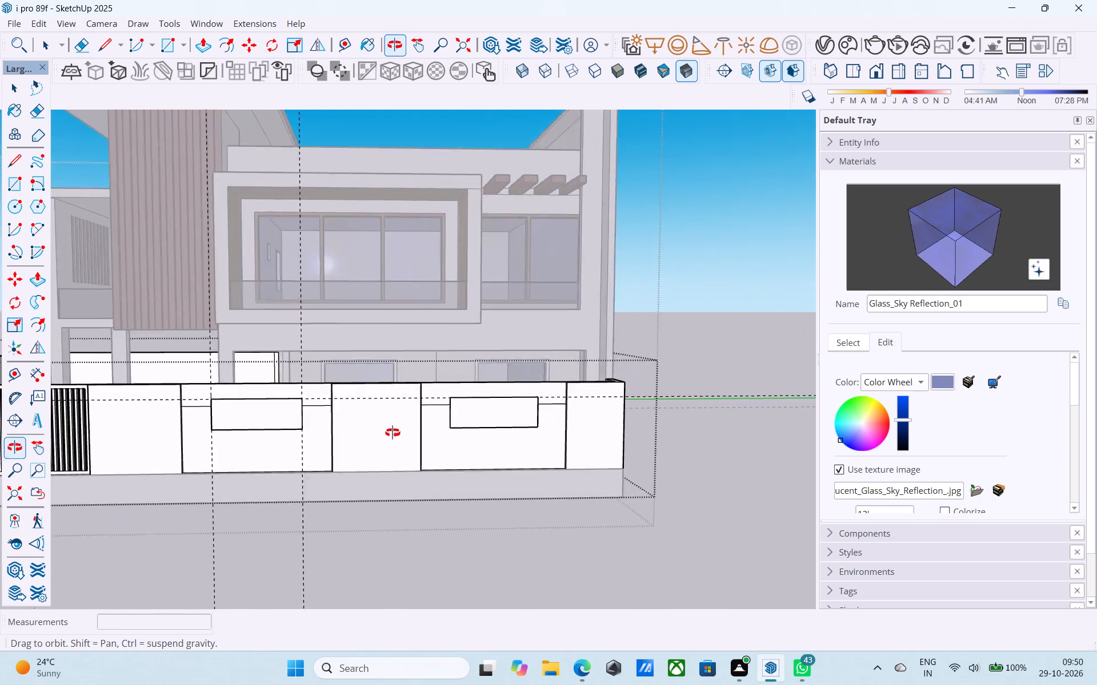
shift+middle_drag(393, 433, 599, 462)
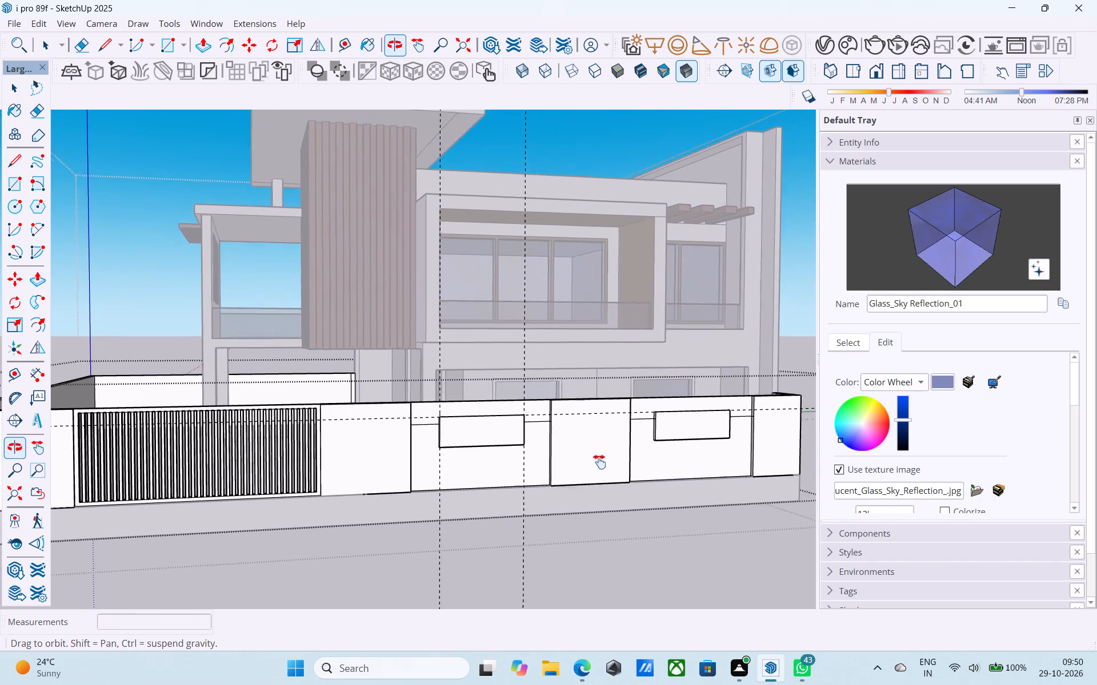
shift+middle_drag(599, 462, 604, 462)
click(859, 341)
click(891, 368)
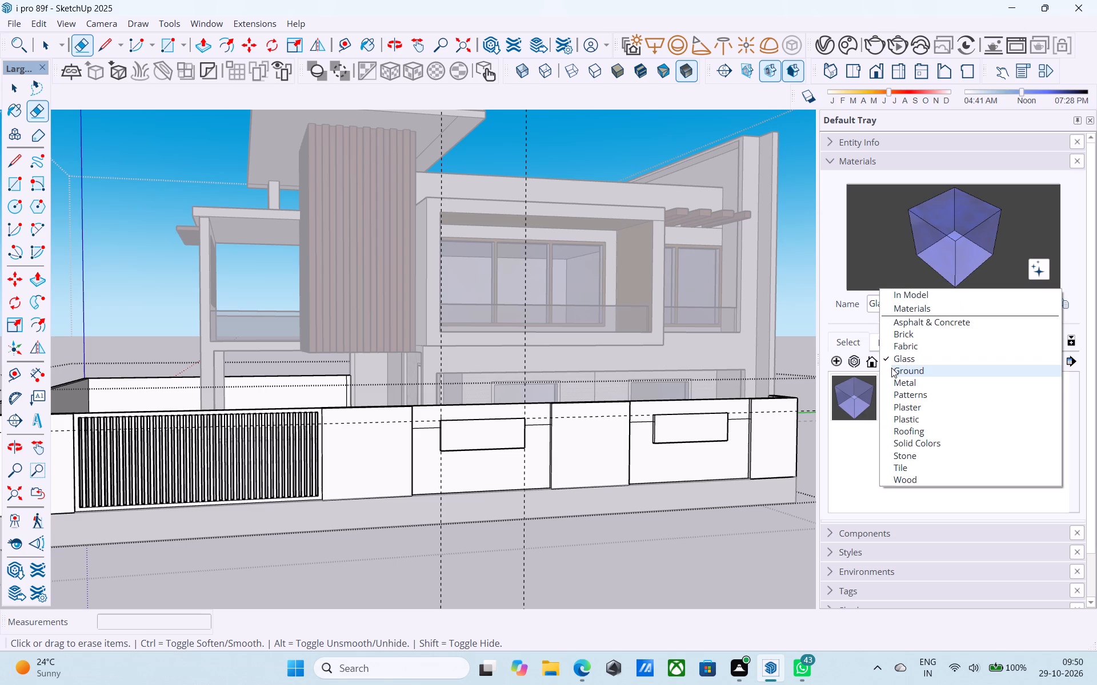
click(912, 440)
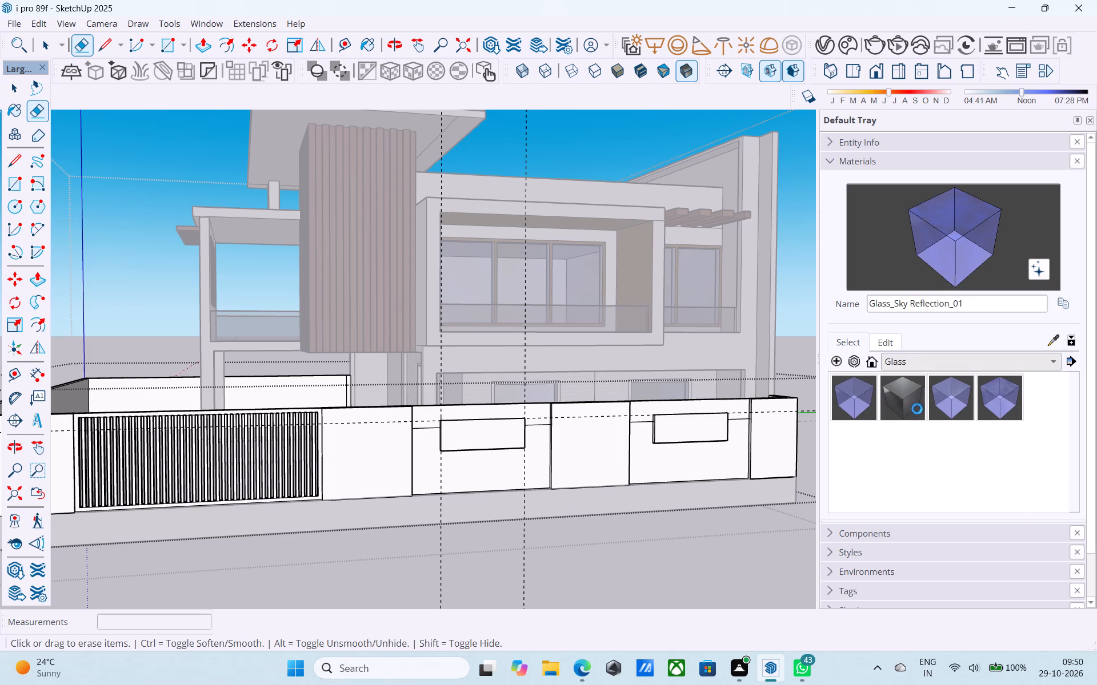
scroll(915, 418, down, 3)
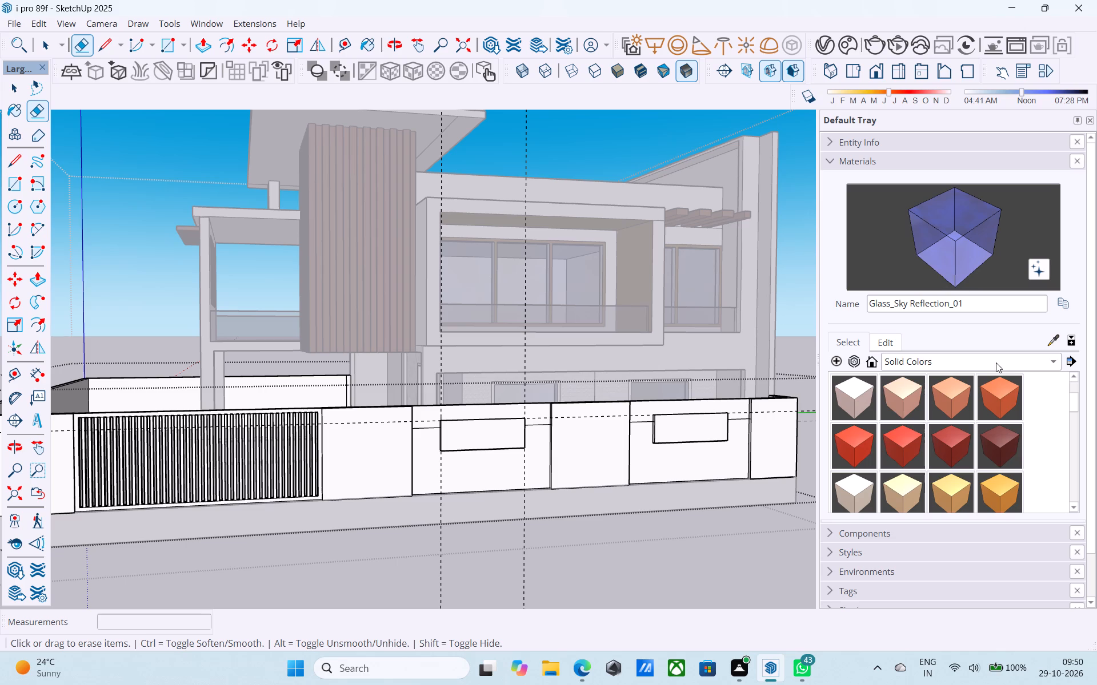
click(987, 404)
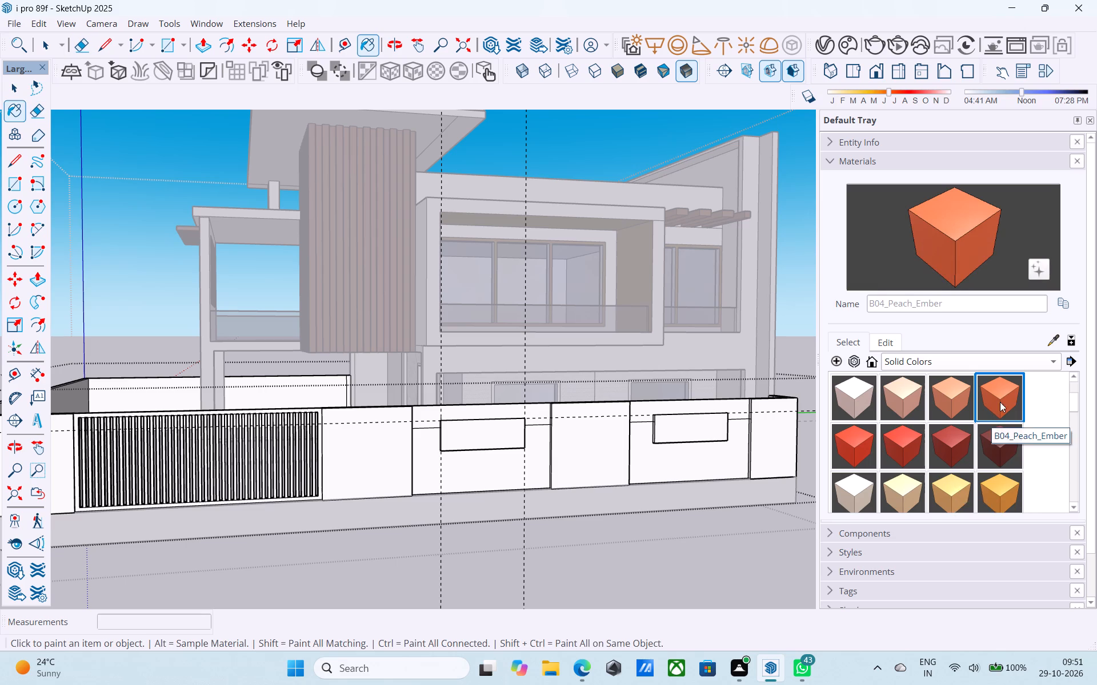
scroll(1003, 393, down, 1)
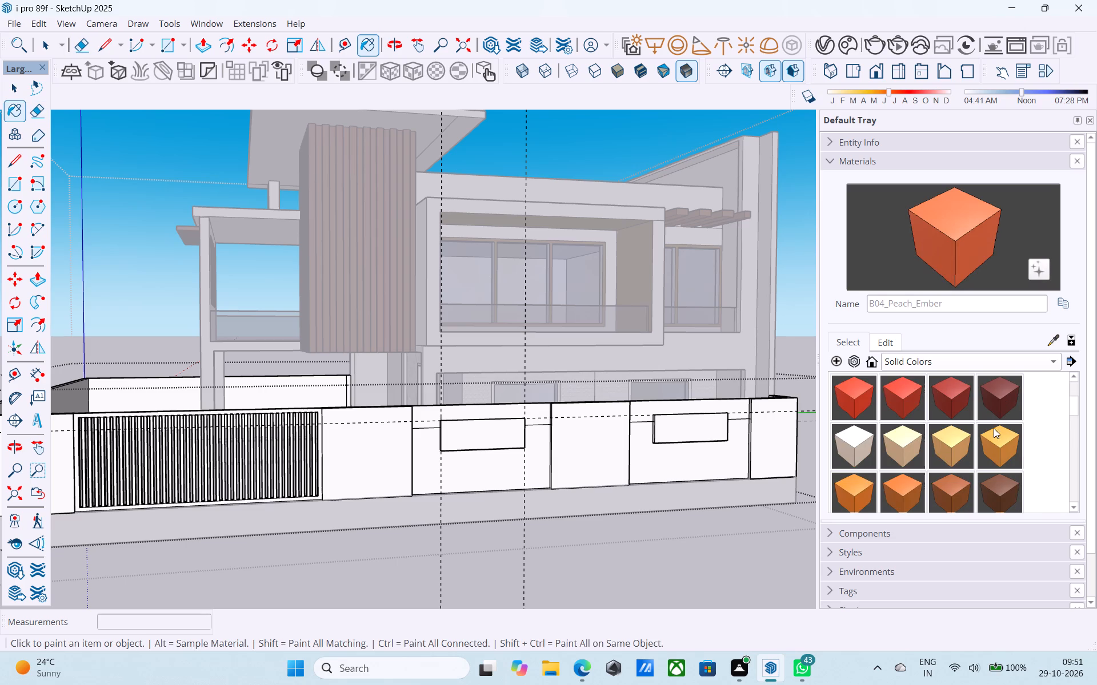
click(991, 441)
click(500, 432)
click(667, 426)
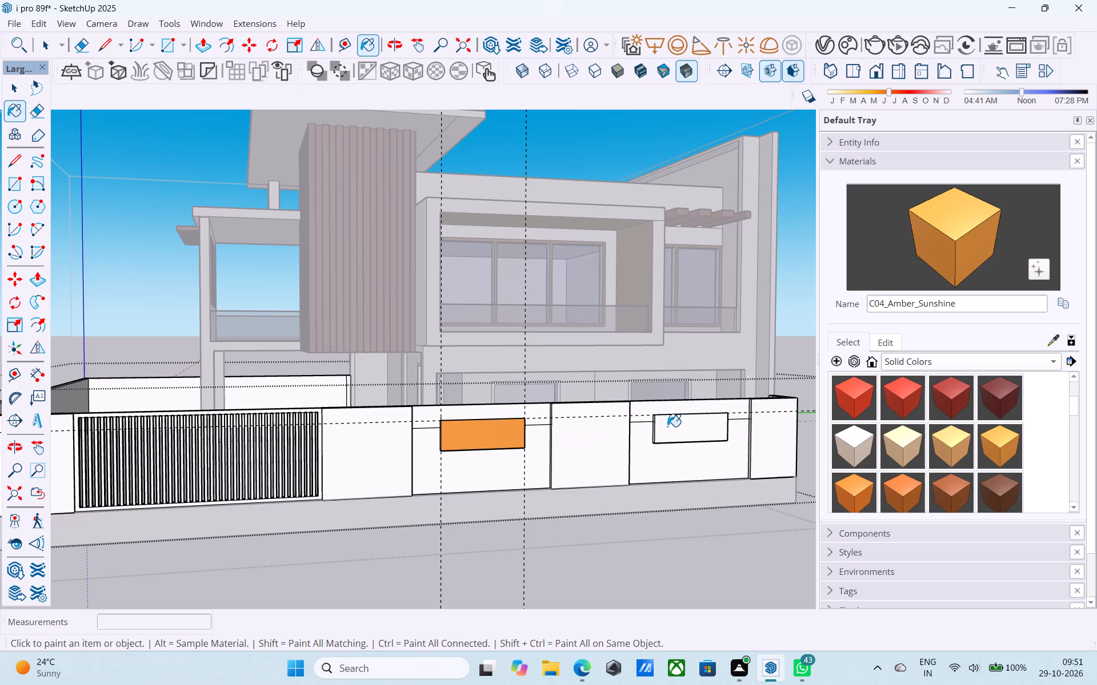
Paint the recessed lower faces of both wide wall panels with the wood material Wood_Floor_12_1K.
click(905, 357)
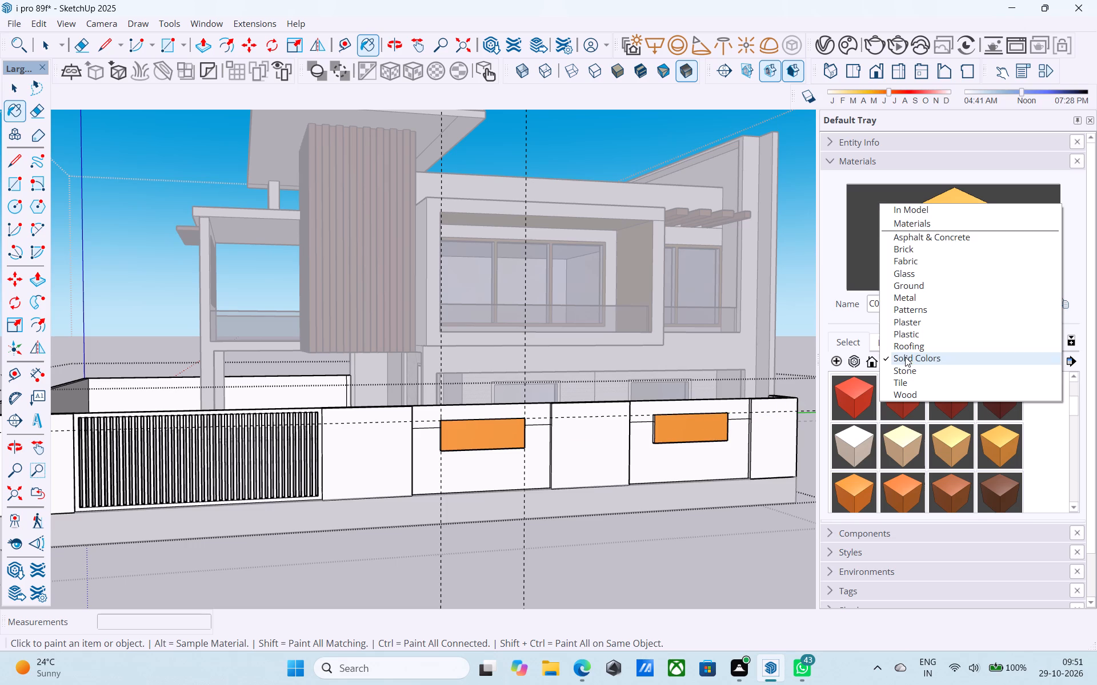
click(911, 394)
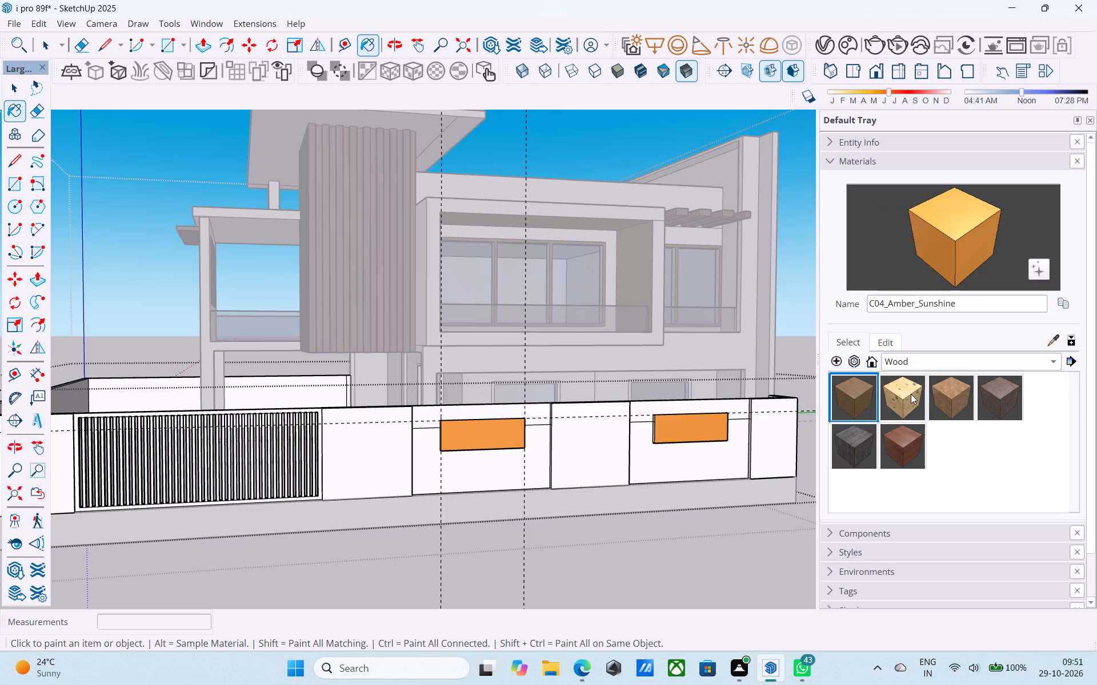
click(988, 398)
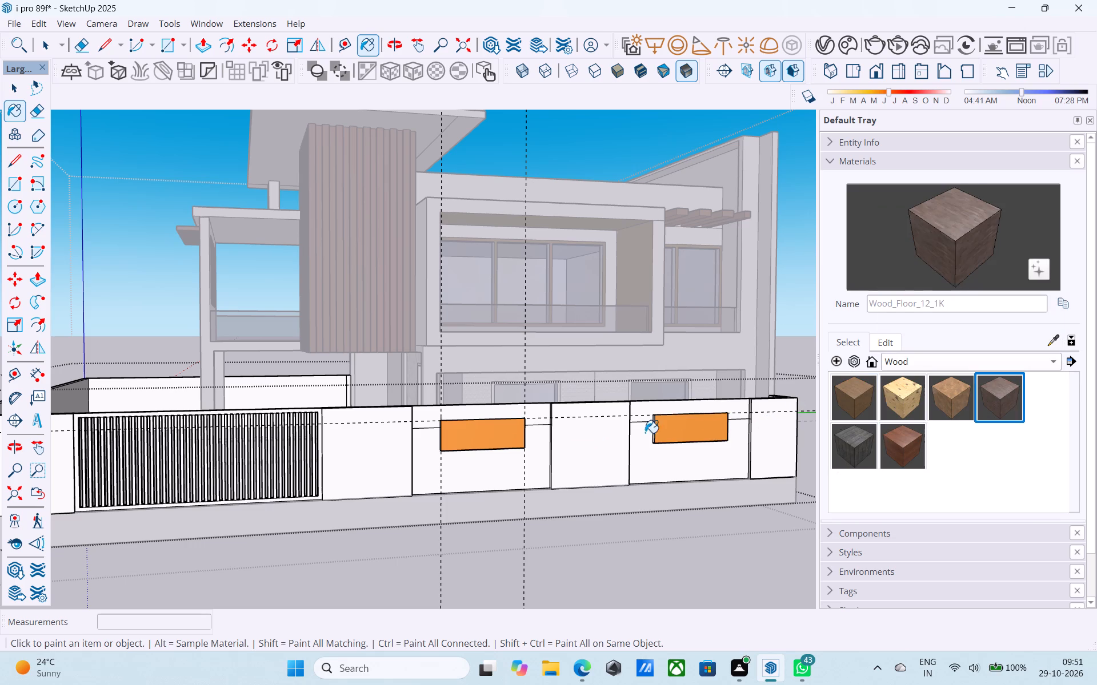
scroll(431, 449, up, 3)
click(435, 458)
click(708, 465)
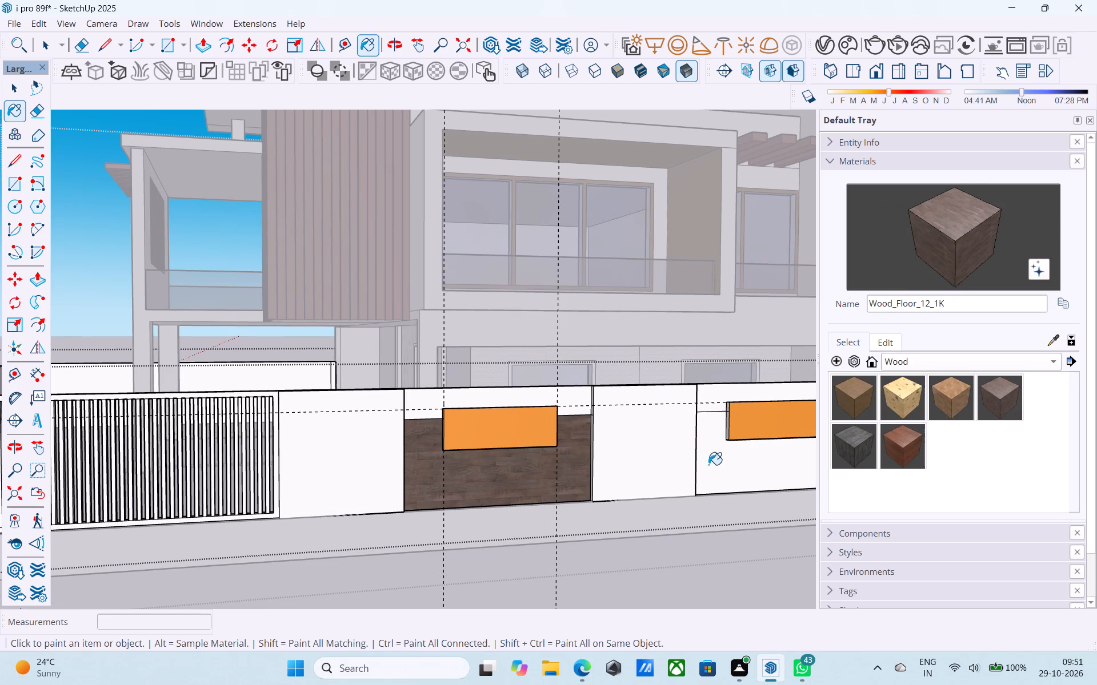
Paint the recessed lower faces of both wide wall panels with the wood material Wood_Planks_01_1K.
scroll(708, 465, down, 2)
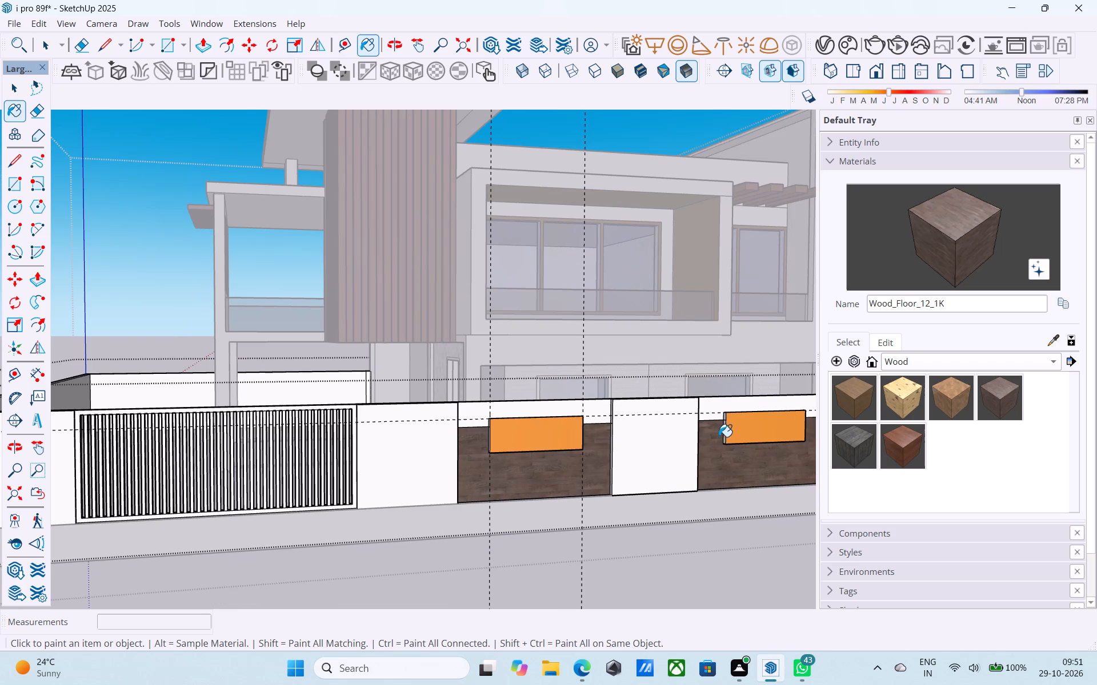
scroll(599, 434, down, 4)
middle_drag(599, 437, 590, 438)
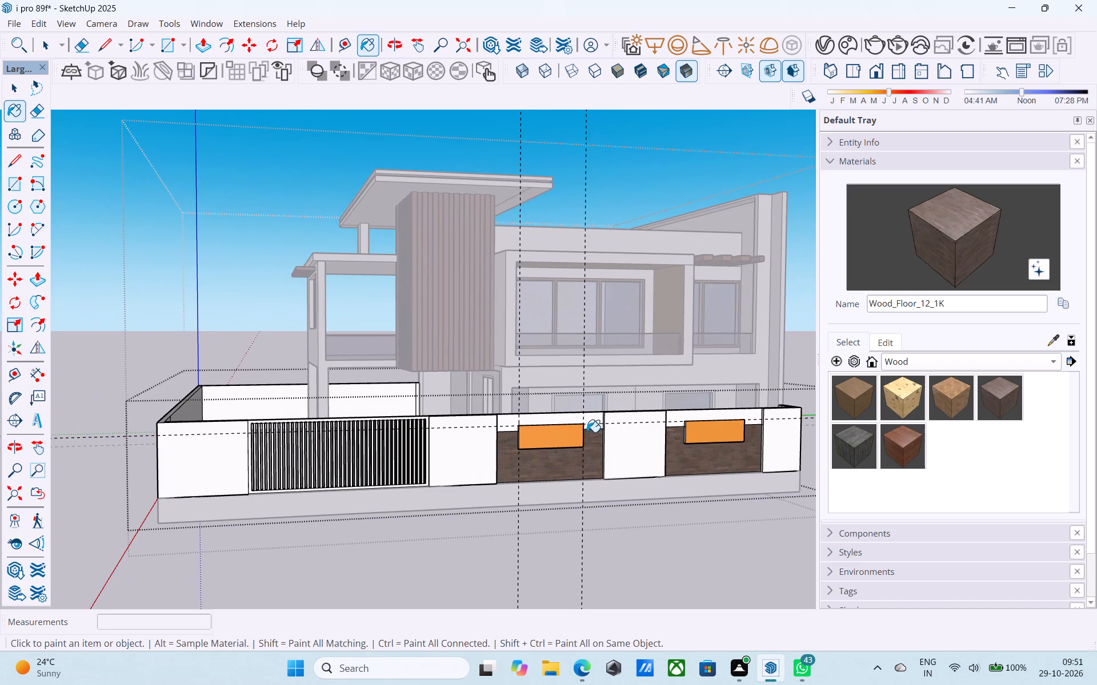
middle_drag(587, 425, 678, 462)
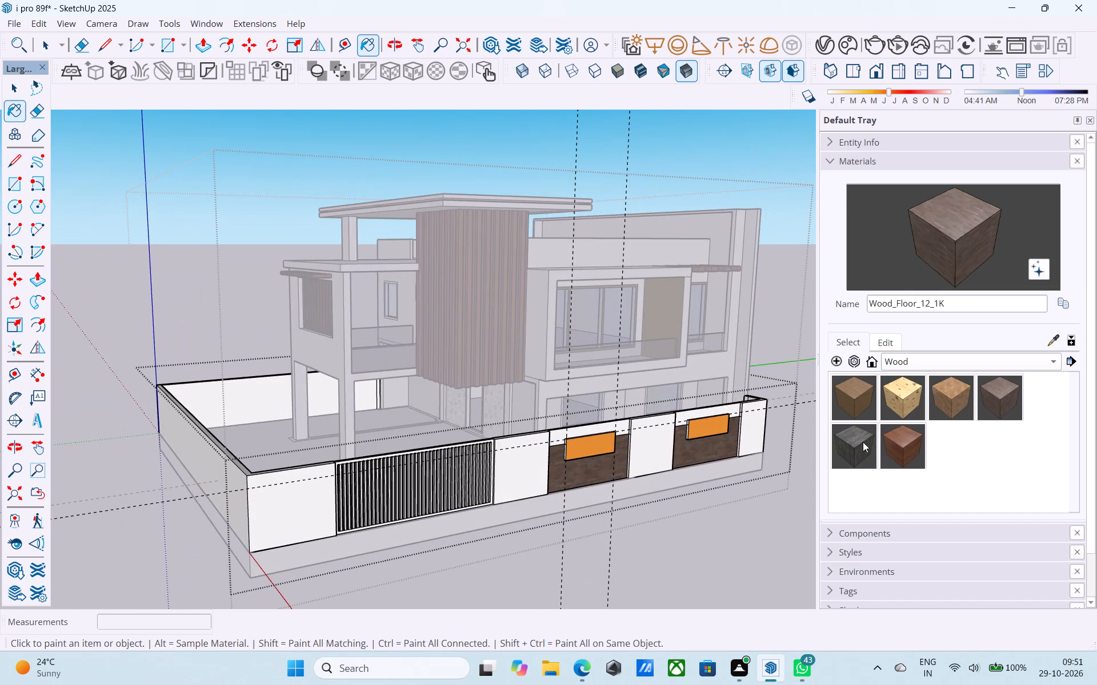
click(859, 443)
scroll(627, 471, up, 4)
click(594, 472)
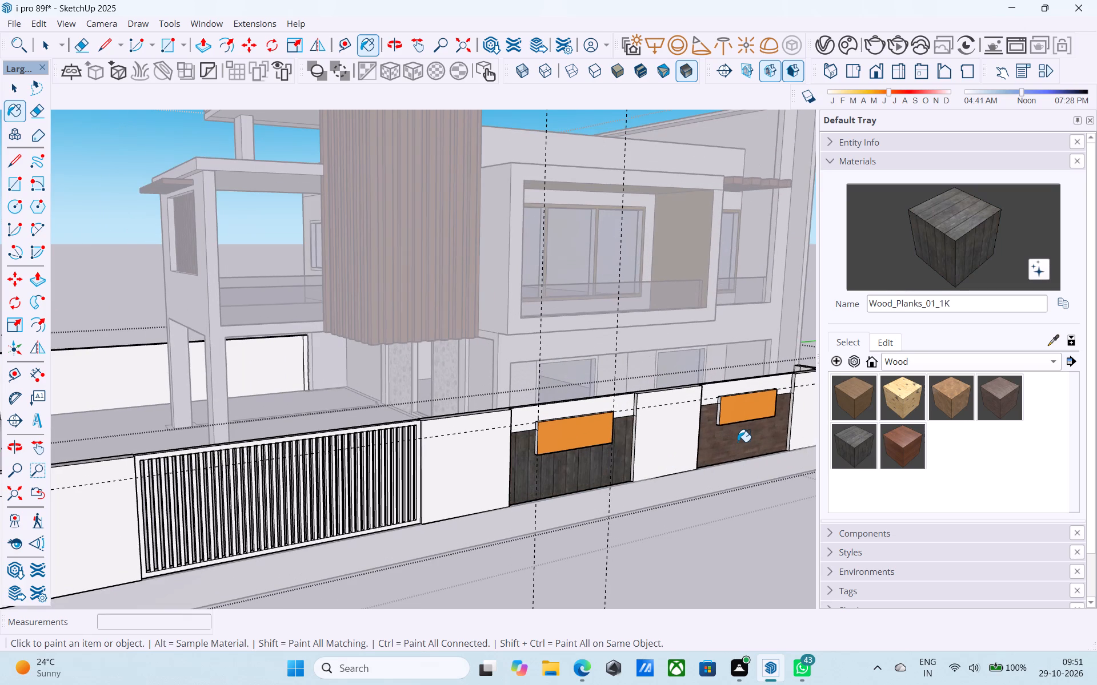
click(738, 442)
Paint both parts of the gate-side end face of the block nearest the gate with C04_Amber_Sunshine from the in-model materials.
scroll(738, 442, down, 3)
middle_drag(738, 442, 483, 466)
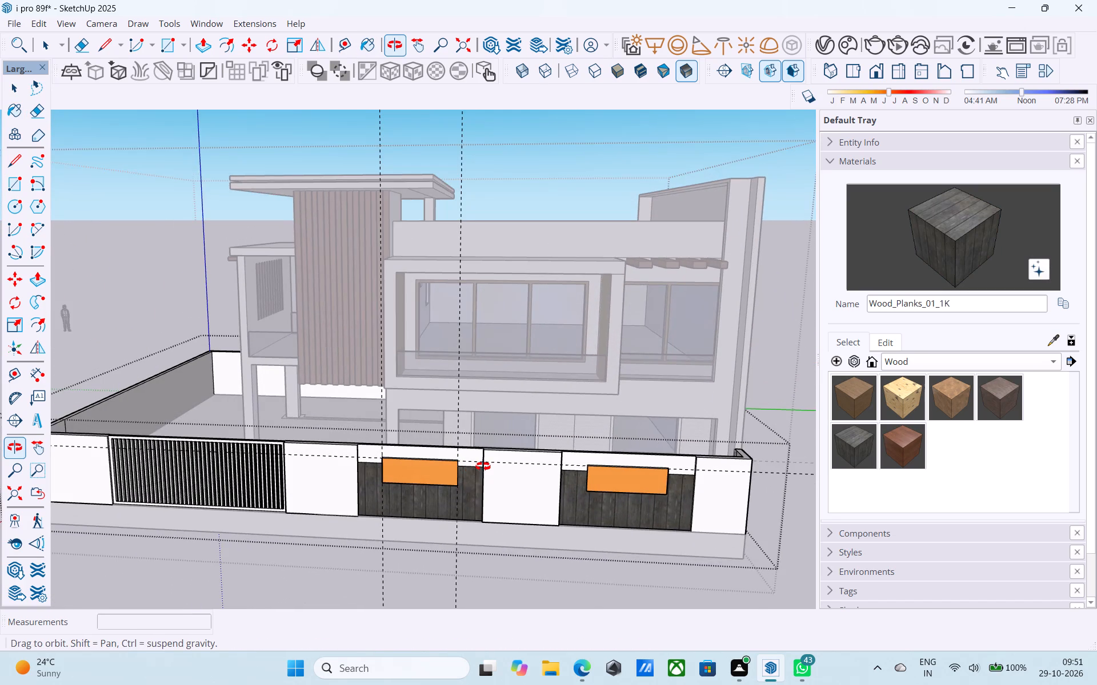
middle_drag(483, 466, 630, 337)
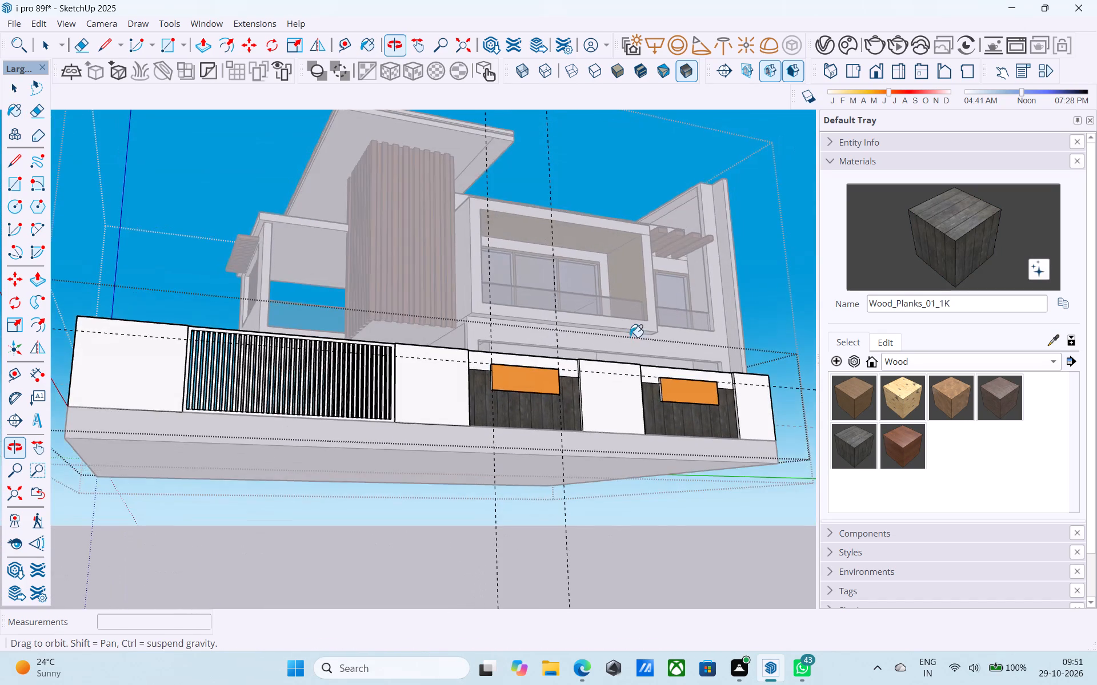
middle_drag(515, 457, 620, 460)
scroll(618, 423, up, 1)
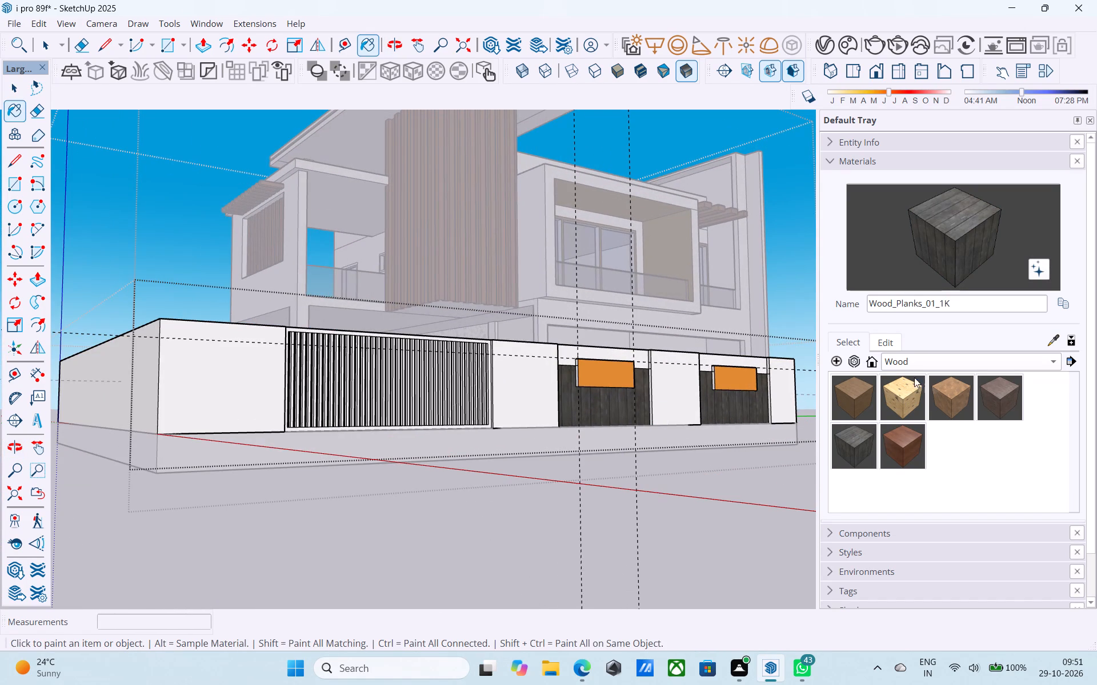
click(923, 360)
click(932, 324)
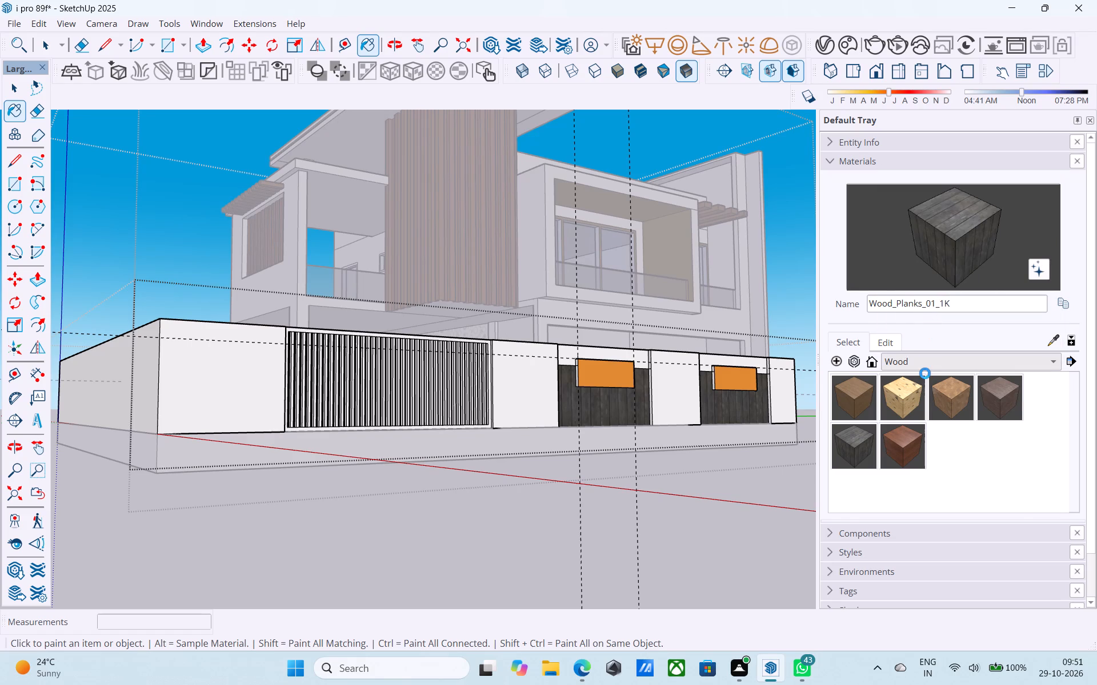
click(924, 366)
click(913, 215)
click(904, 406)
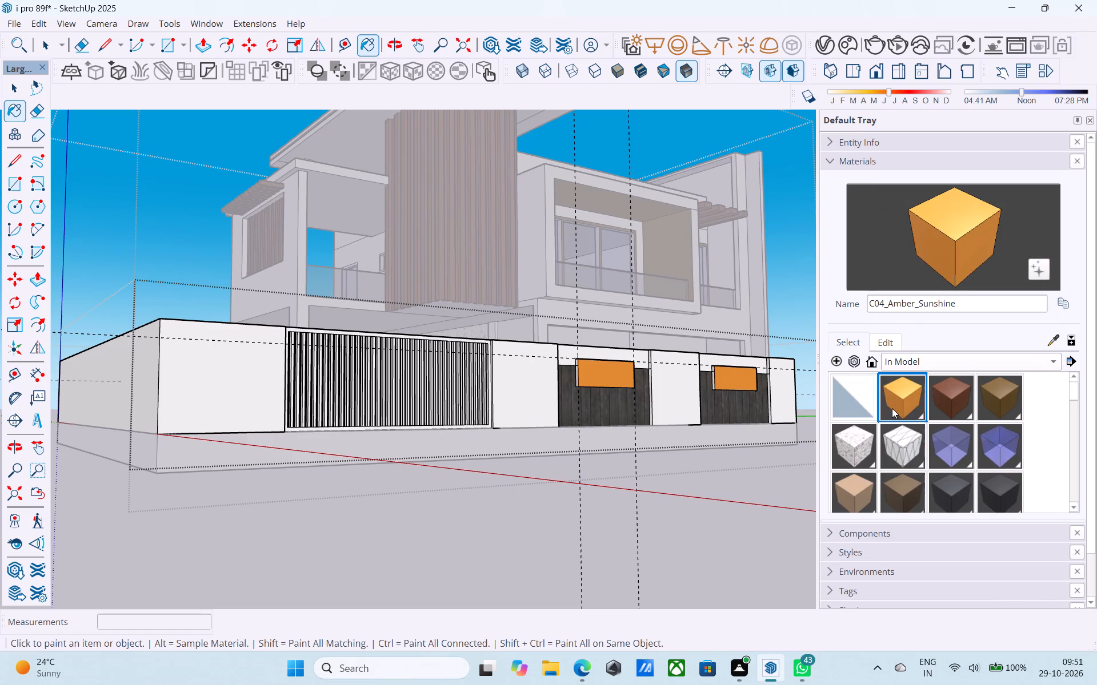
scroll(635, 369, up, 20)
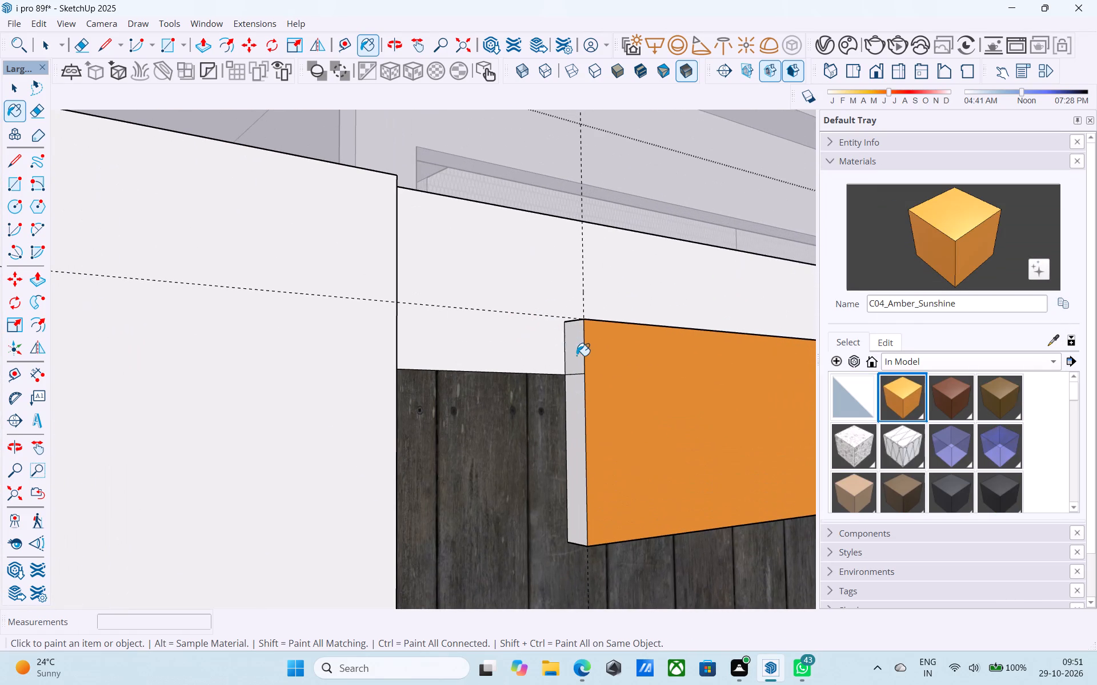
click(580, 358)
click(576, 390)
Paint the top face and both parts of the far end face of the same block with C04_Amber_Sunshine.
scroll(586, 357, down, 3)
middle_drag(586, 361, 530, 558)
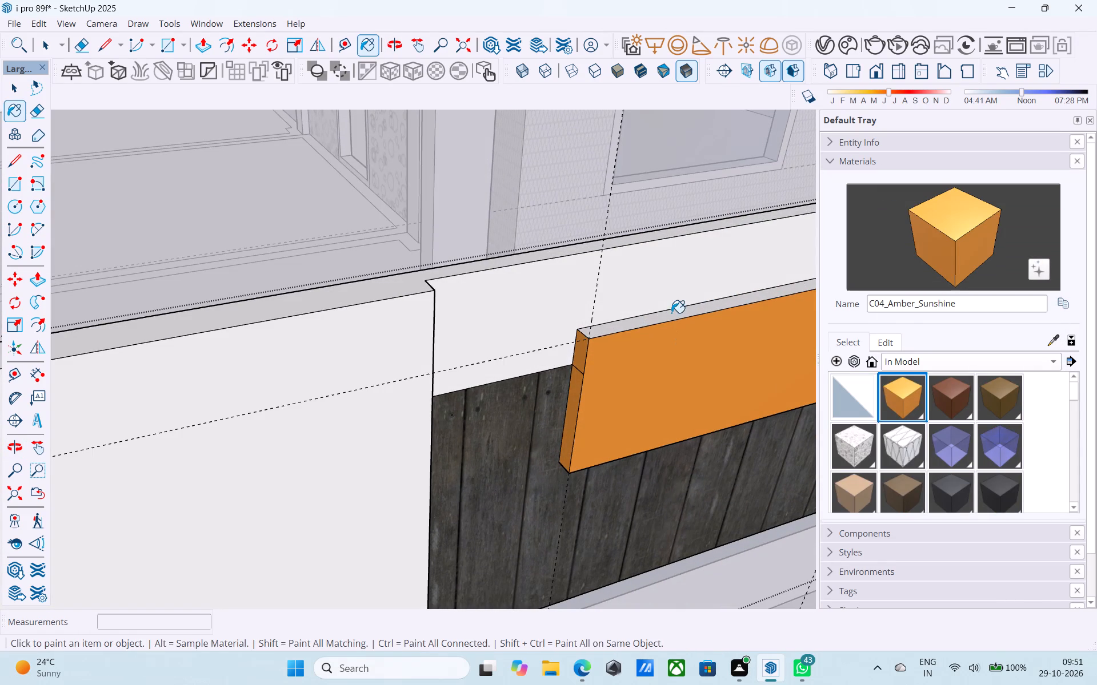
click(672, 315)
shift+middle_drag(651, 365, 10, 343)
shift+middle_drag(311, 507, 277, 446)
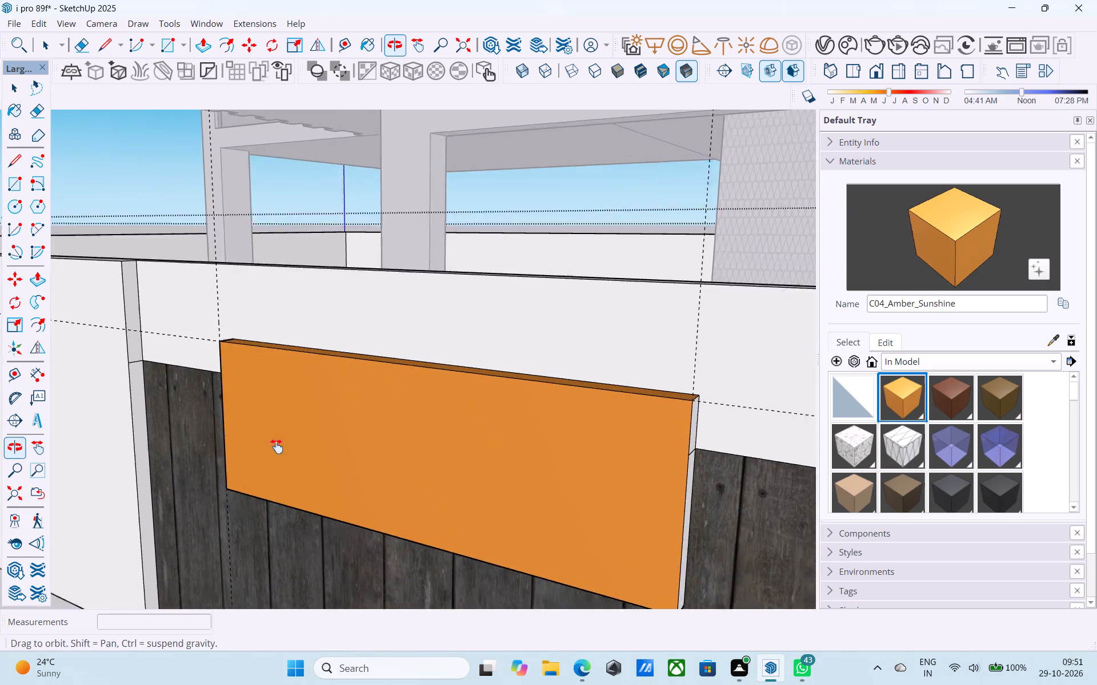
shift+middle_drag(277, 446, 140, 397)
scroll(474, 348, up, 1)
click(525, 325)
click(524, 368)
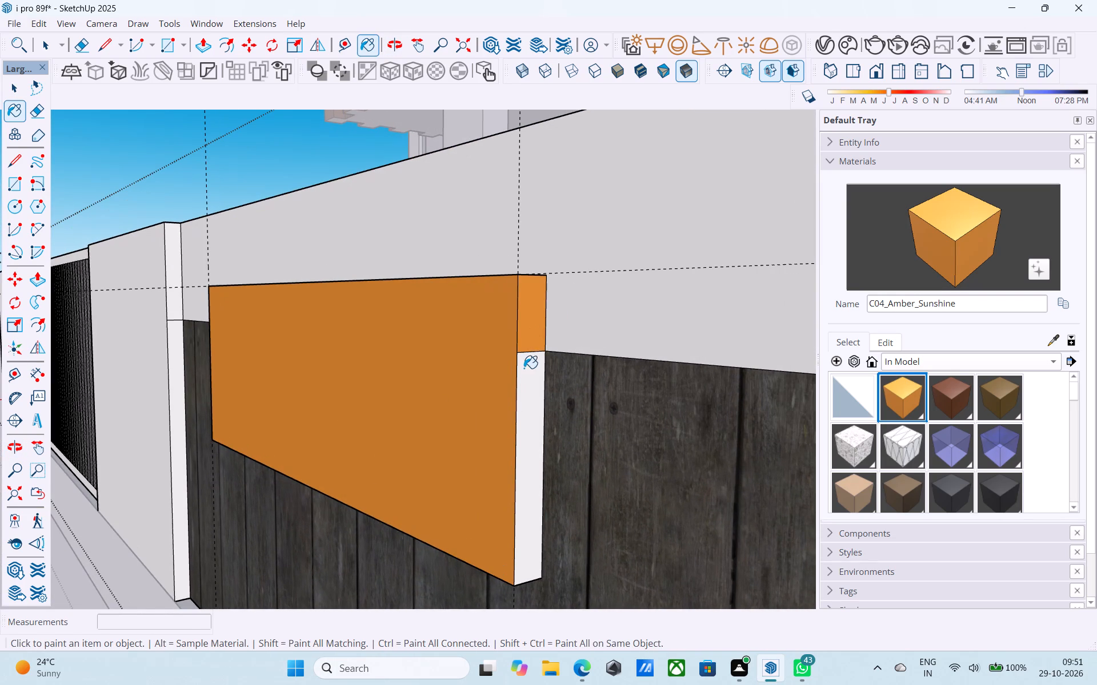
Paint the underside of the amber block nearest the gate with C04_Amber_Sunshine.
scroll(514, 397, down, 2)
shift+middle_drag(499, 460, 473, 246)
scroll(477, 295, down, 3)
middle_drag(501, 519, 514, 432)
scroll(514, 428, up, 3)
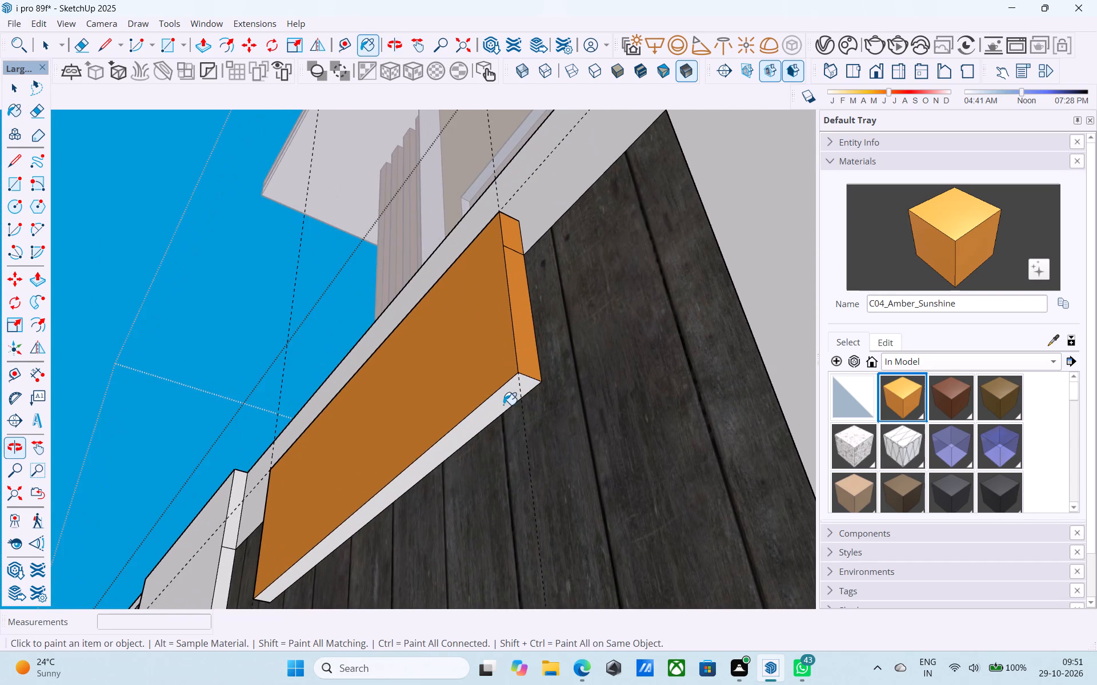
click(503, 405)
Paint the underside and both parts of the end face away from the gate on the second block with C04_Amber_Sunshine.
scroll(390, 450, down, 15)
middle_drag(847, 245, 782, 338)
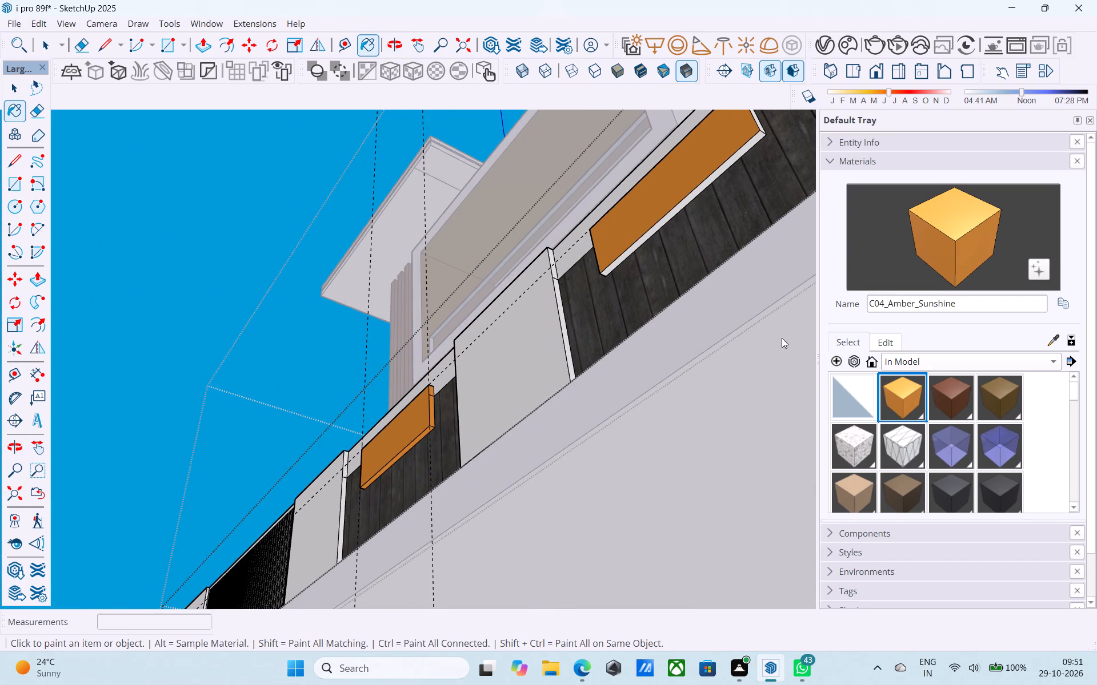
middle_drag(782, 338, 732, 397)
scroll(742, 303, down, 2)
middle_drag(742, 303, 595, 546)
scroll(636, 356, up, 6)
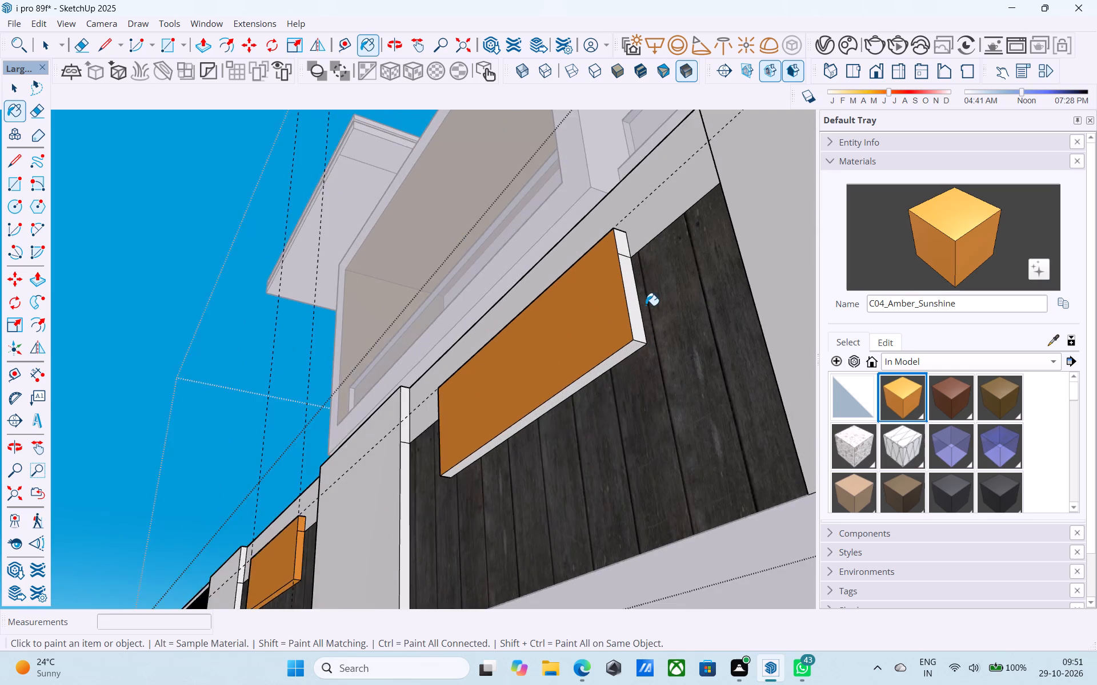
scroll(646, 305, up, 5)
click(619, 235)
click(615, 256)
click(621, 382)
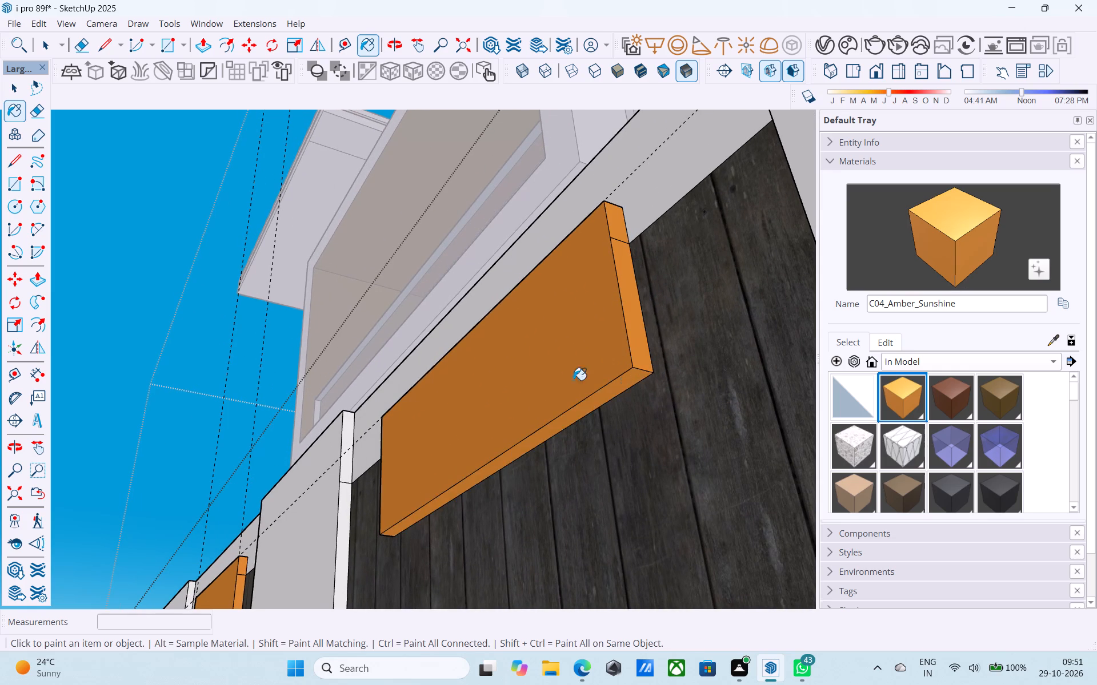
Paint both parts of the second block's gate-side end face with C04_Amber_Sunshine.
scroll(495, 383, down, 2)
middle_drag(493, 384, 1096, 397)
middle_drag(245, 332, 332, 401)
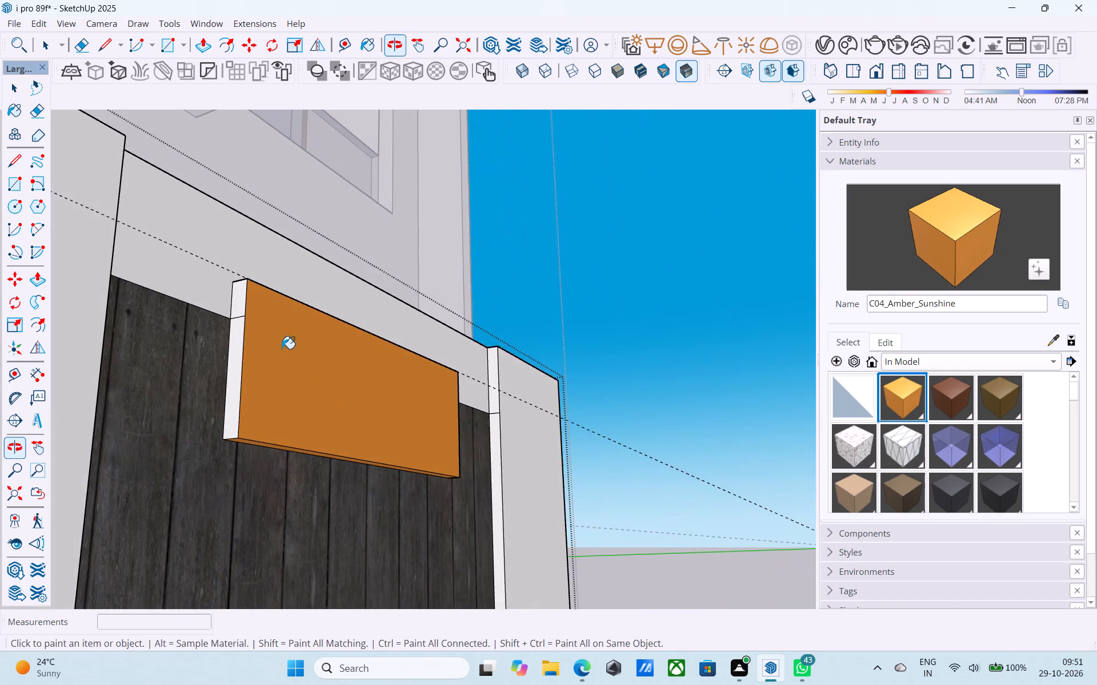
scroll(244, 316, up, 2)
click(236, 308)
click(232, 330)
Draw a rectangle 2' high and 3' wide on the corner-side wall section beside the gate, starting on the horizontal guide line.
scroll(240, 319, down, 16)
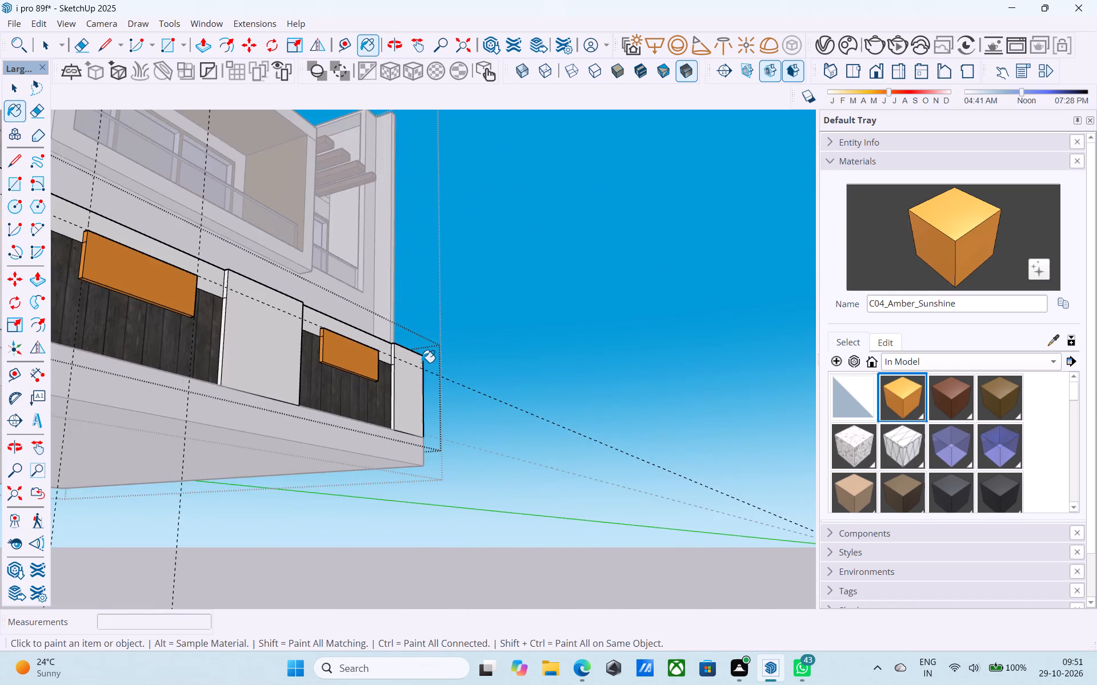
scroll(422, 362, down, 4)
middle_drag(422, 363, 652, 479)
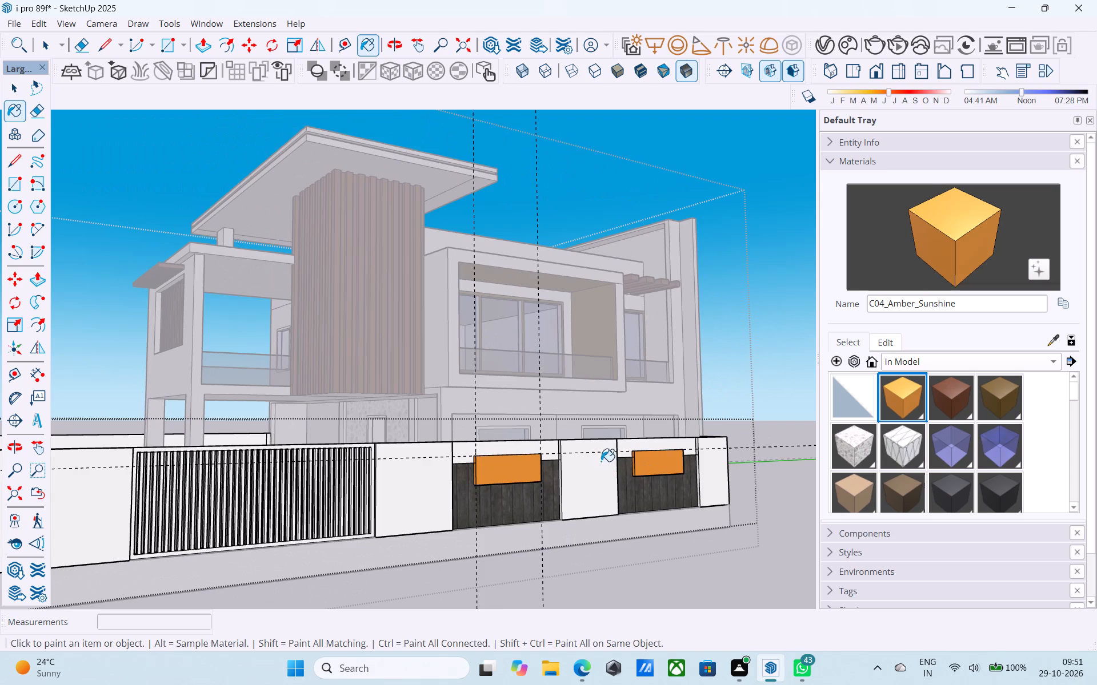
scroll(592, 443, down, 3)
shift+middle_drag(592, 443, 636, 428)
shift+middle_drag(496, 459, 562, 442)
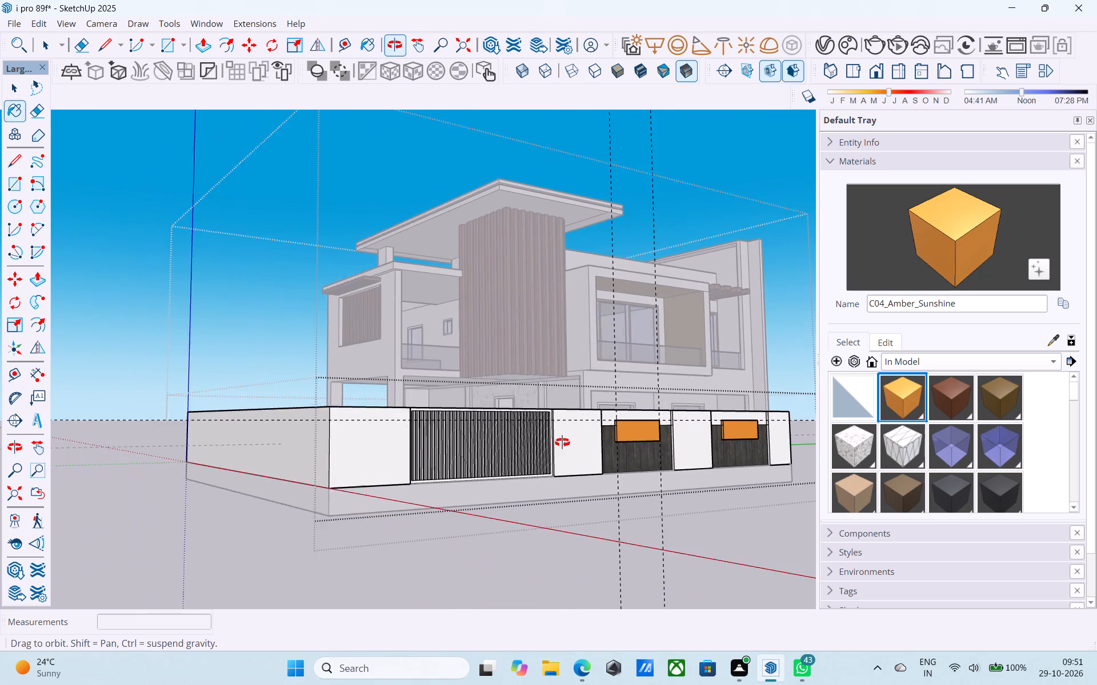
shift+middle_drag(562, 442, 518, 445)
key(space)
middle_drag(287, 441, 256, 466)
key(r)
scroll(282, 452, up, 3)
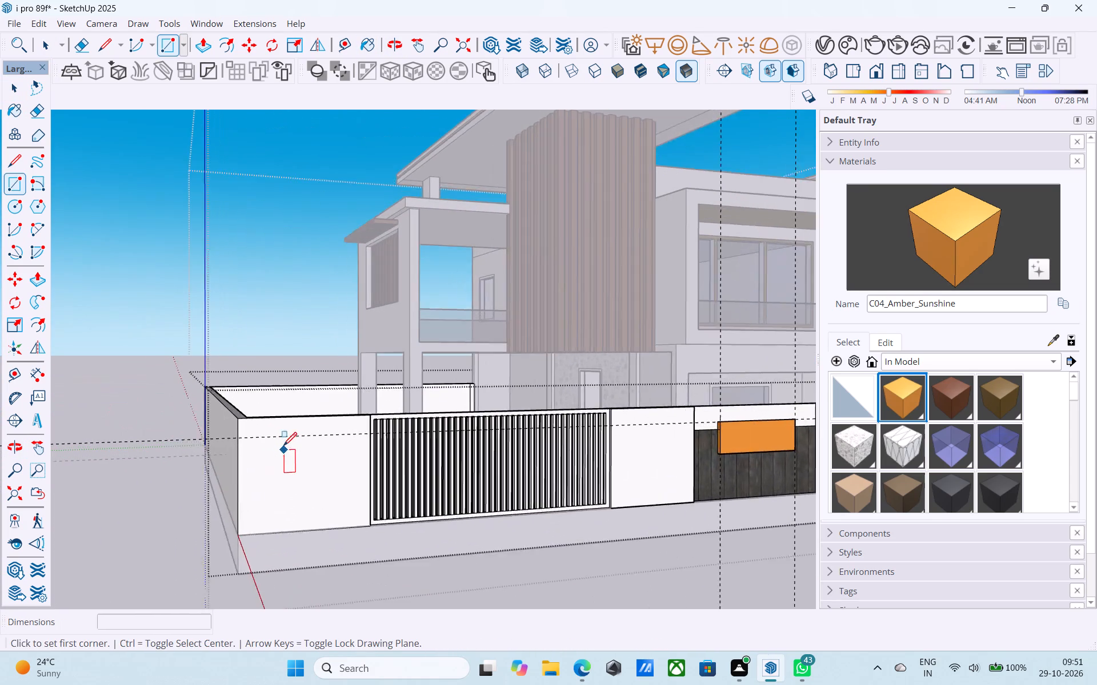
scroll(283, 447, up, 3)
click(276, 437)
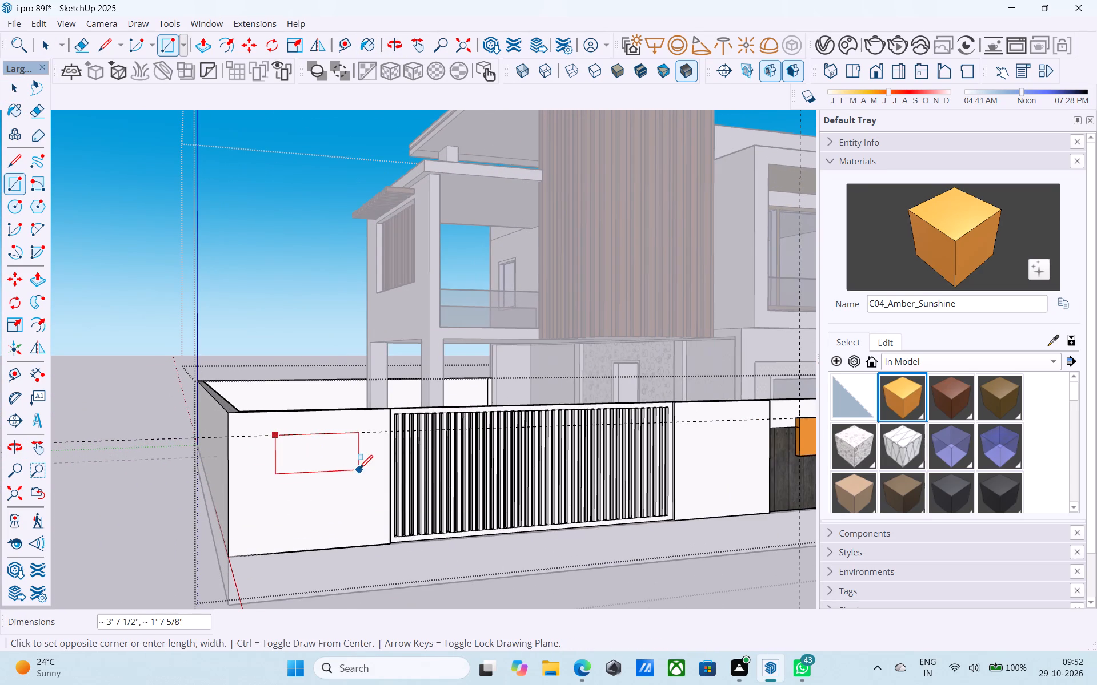
middle_drag(351, 486, 353, 529)
scroll(353, 533, up, 5)
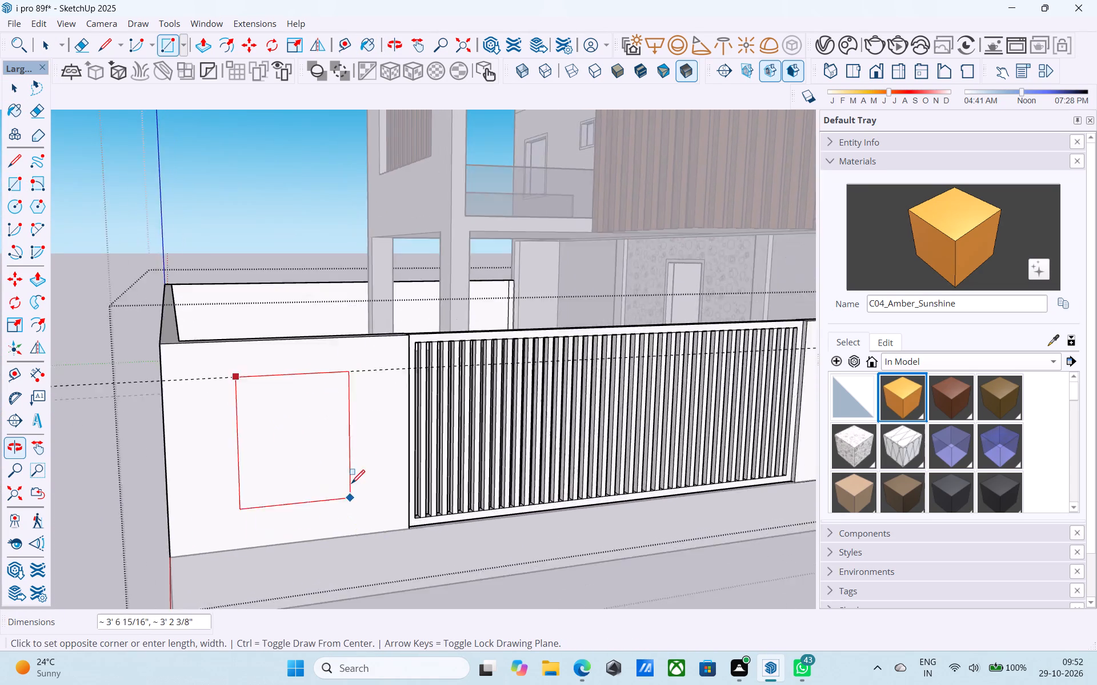
scroll(351, 485, up, 3)
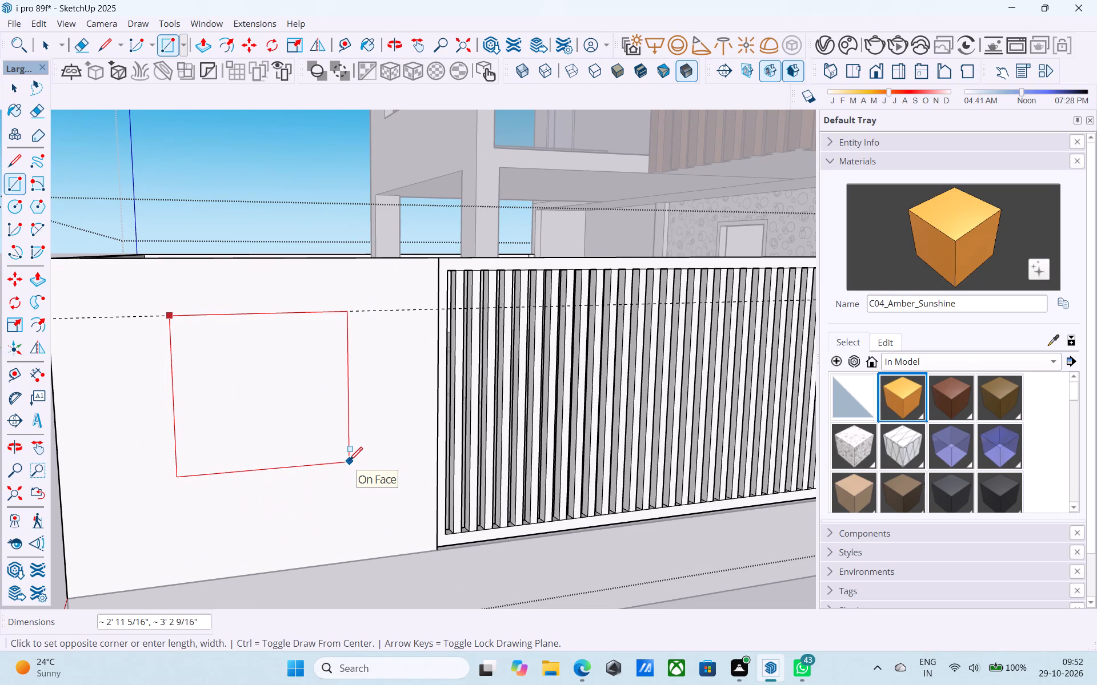
text(2',)
text(3')
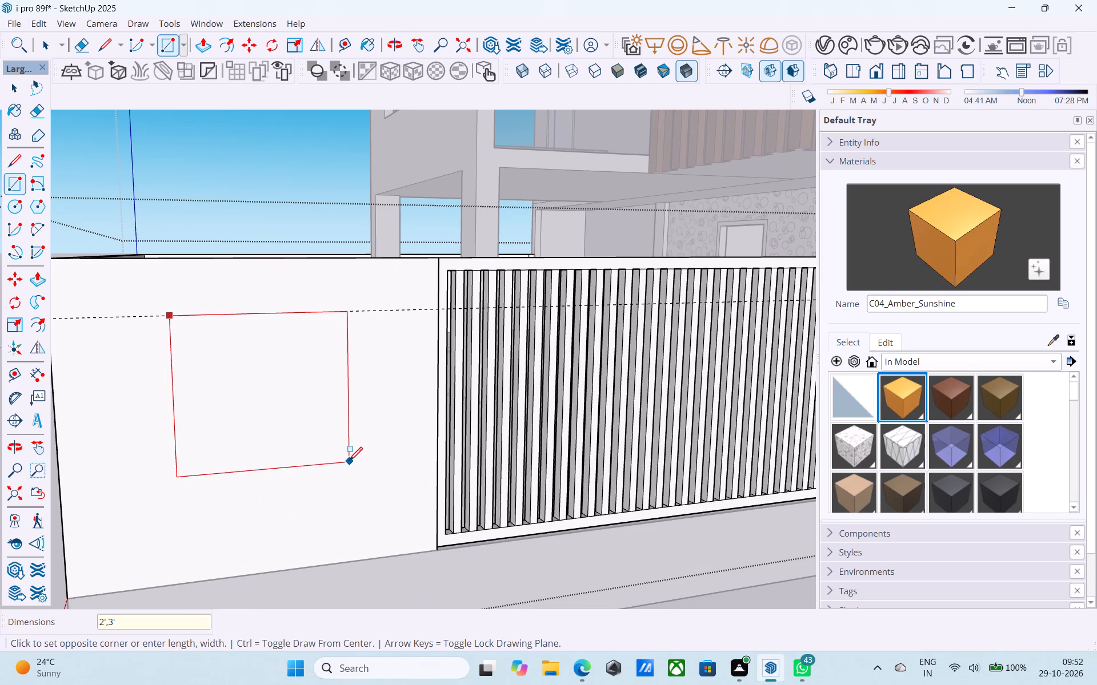
key(Return)
Push/Pull the new rectangle outward 3" into a raised block.
key(space)
click(310, 400)
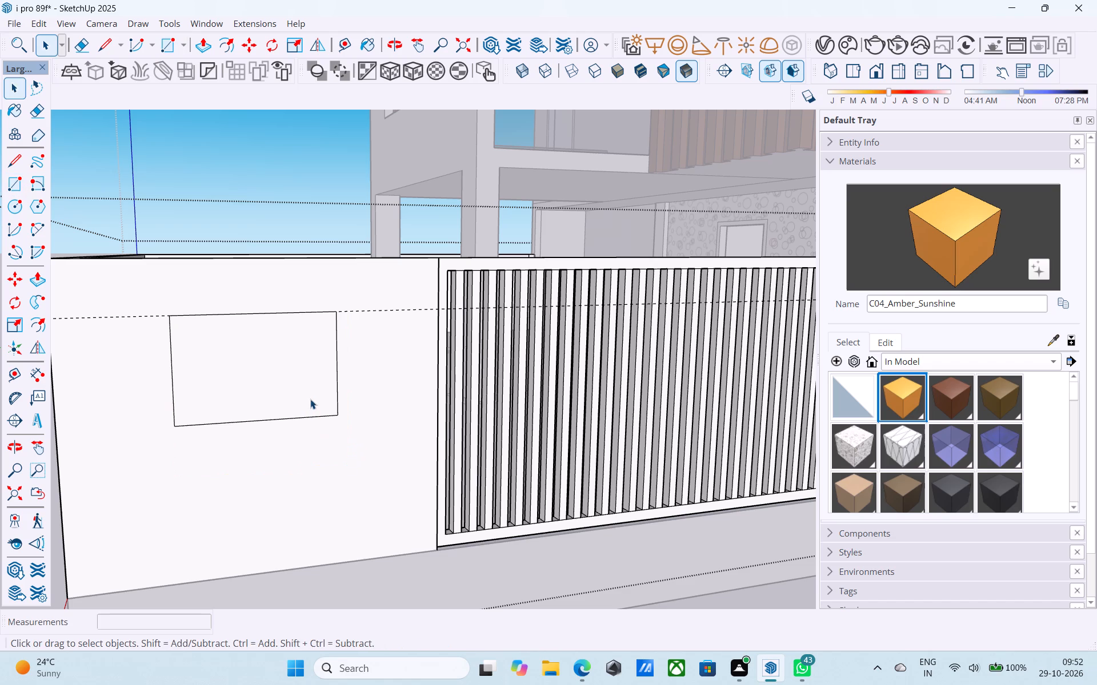
key(p)
click(310, 394)
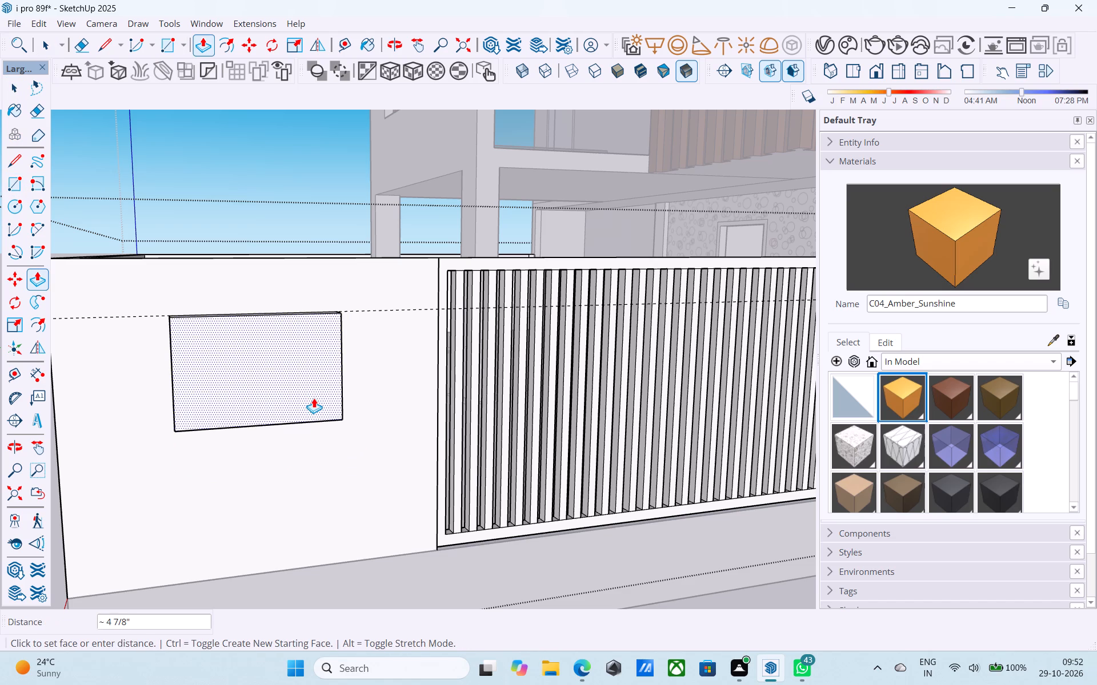
text(3")
key(Return)
key(space)
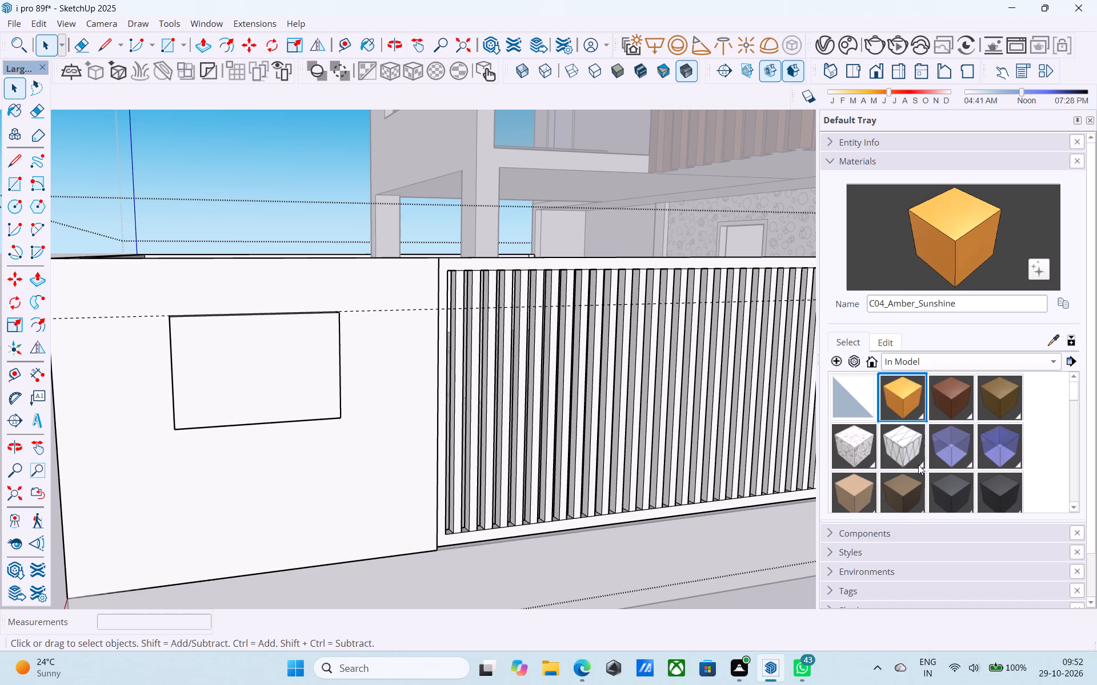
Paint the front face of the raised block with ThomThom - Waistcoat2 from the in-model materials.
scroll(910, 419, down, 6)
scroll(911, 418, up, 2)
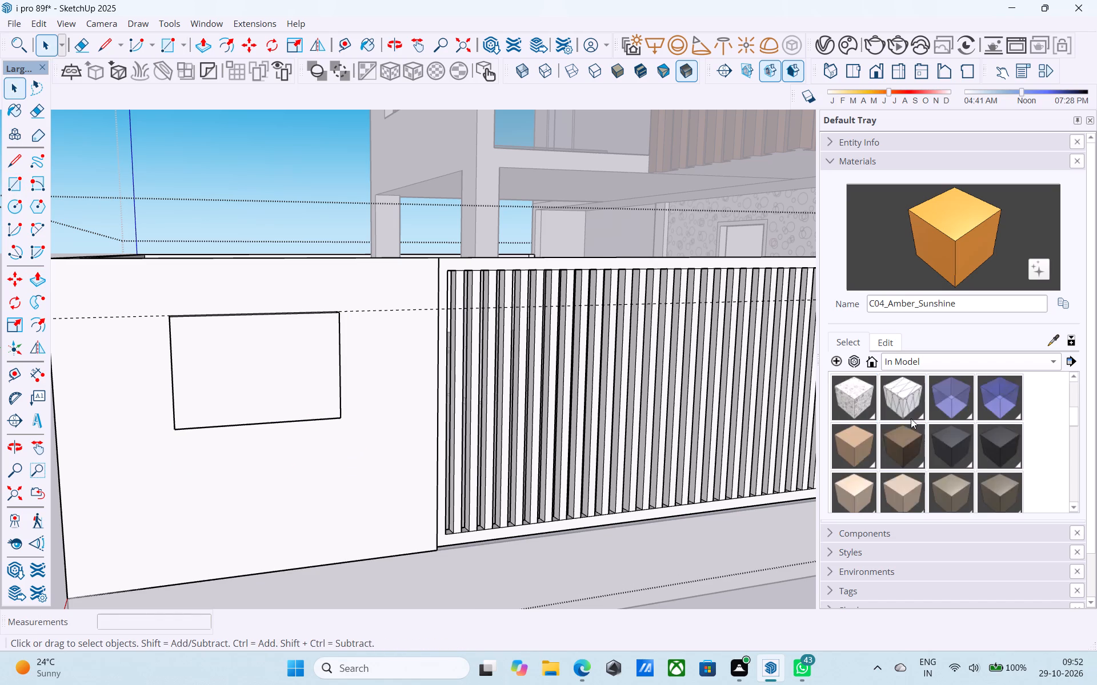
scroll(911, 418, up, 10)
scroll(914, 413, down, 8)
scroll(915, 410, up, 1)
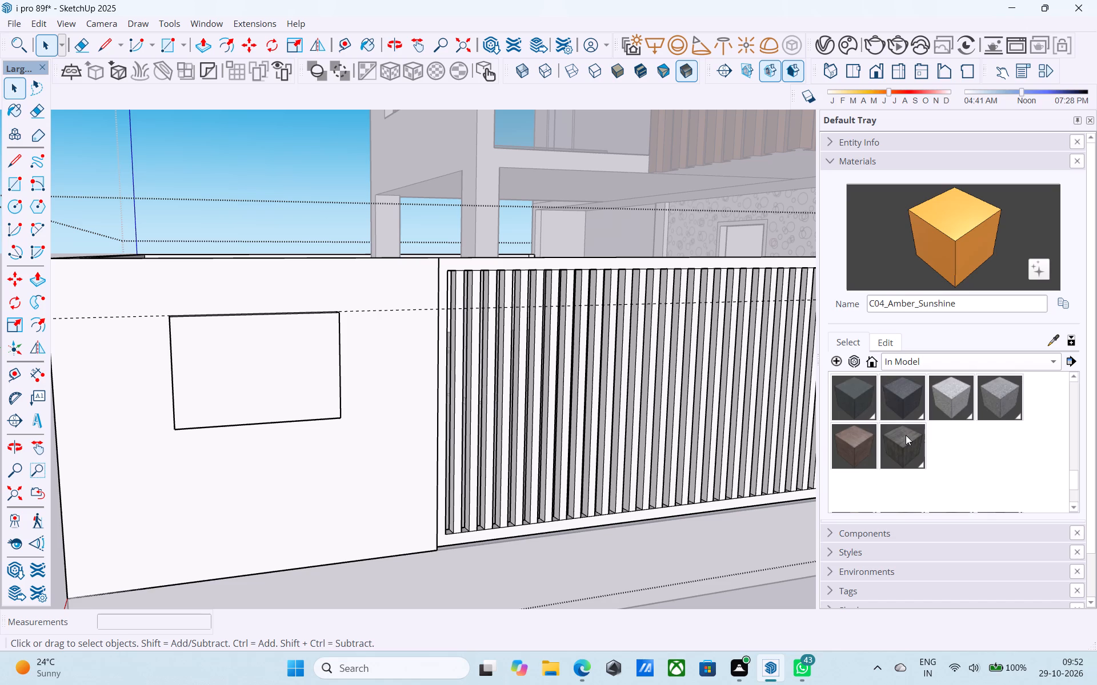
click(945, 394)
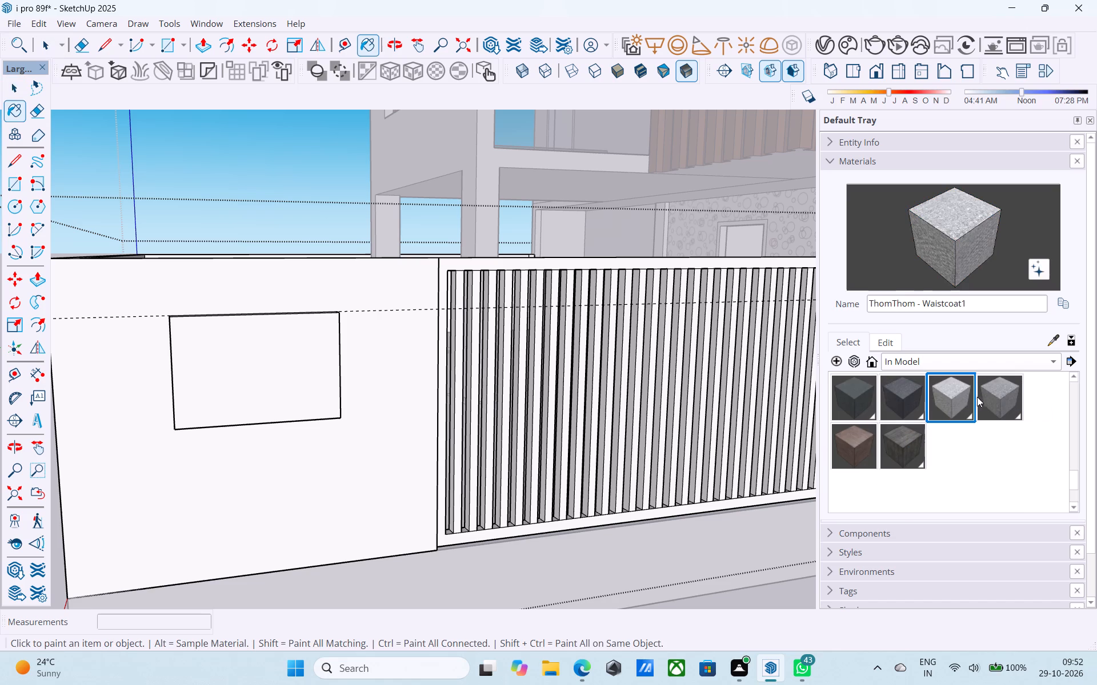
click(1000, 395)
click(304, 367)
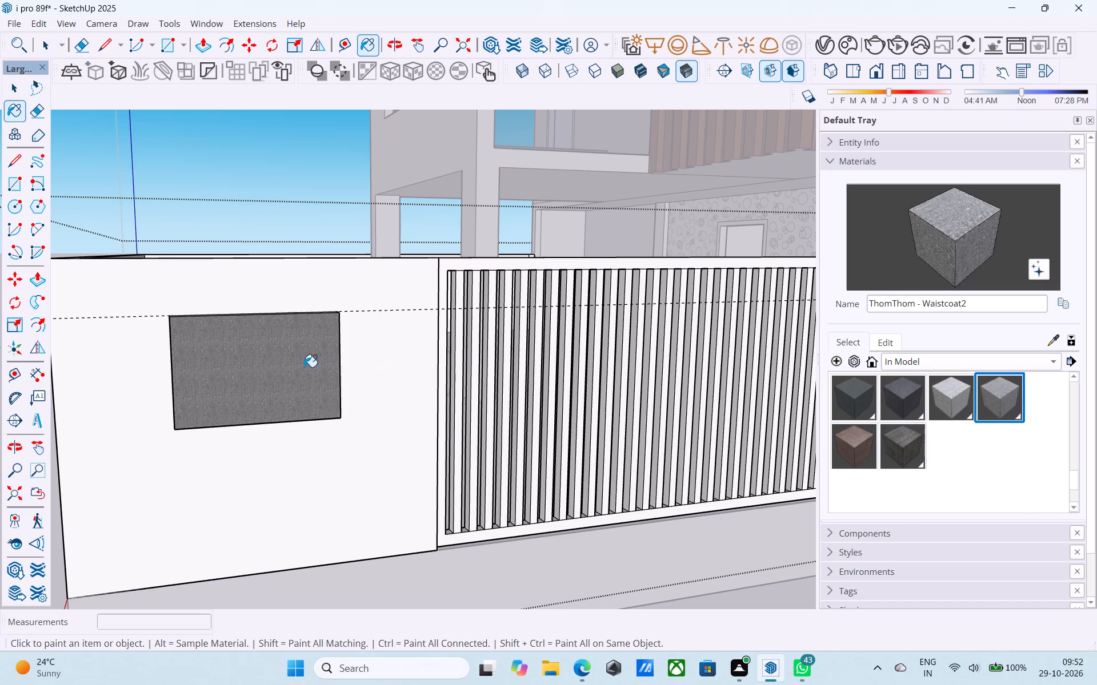
Paint the raised block's front face, corner-side end face and top face with ThomThom - Waistcoat1.
middle_drag(304, 367, 410, 367)
click(956, 401)
click(265, 393)
scroll(262, 393, up, 3)
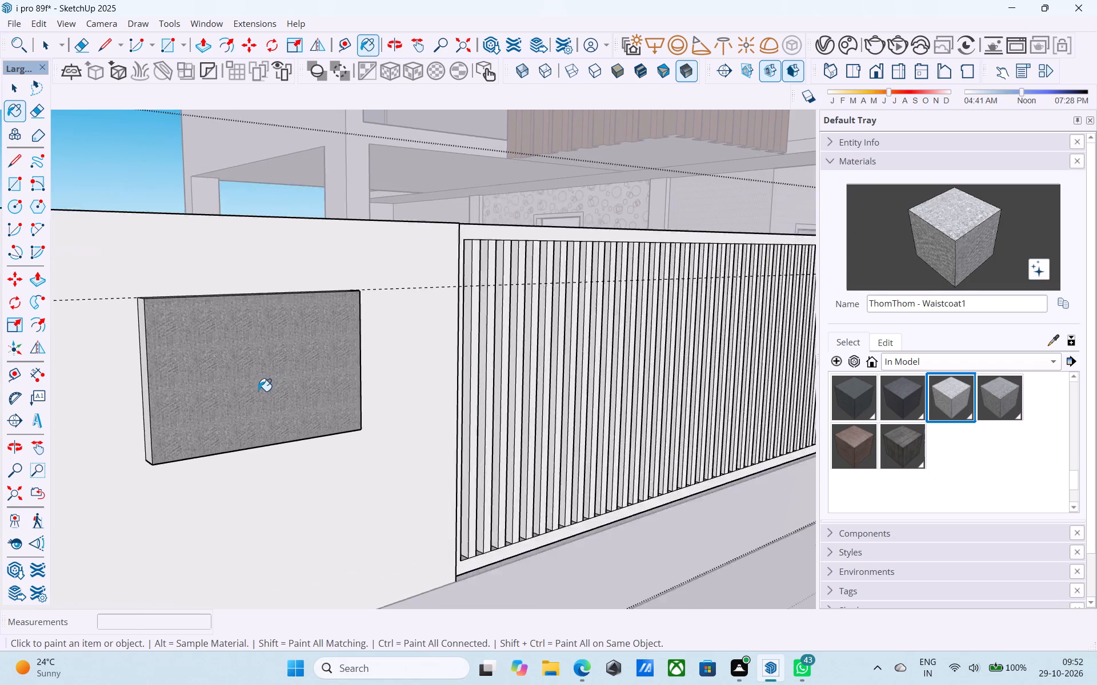
scroll(258, 391, up, 7)
scroll(234, 388, down, 3)
middle_drag(234, 388, 385, 455)
scroll(155, 352, up, 2)
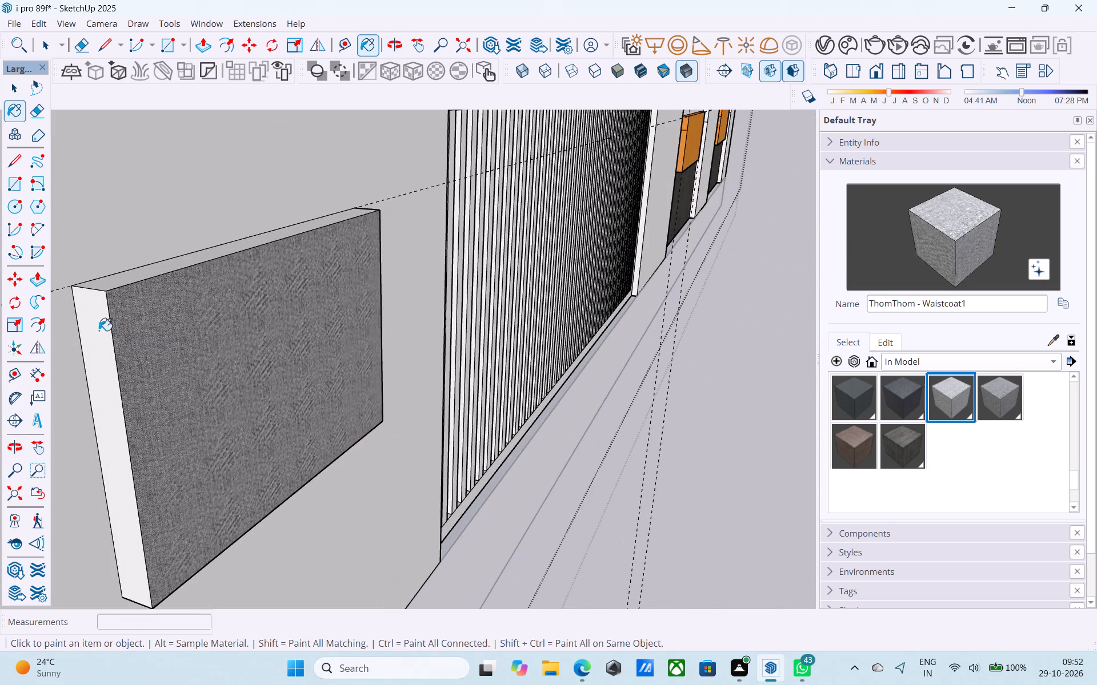
click(88, 326)
click(106, 288)
Paint the raised block's gate-side end face and underside with ThomThom - Waistcoat1.
scroll(258, 276, down, 6)
middle_drag(379, 334, 52, 349)
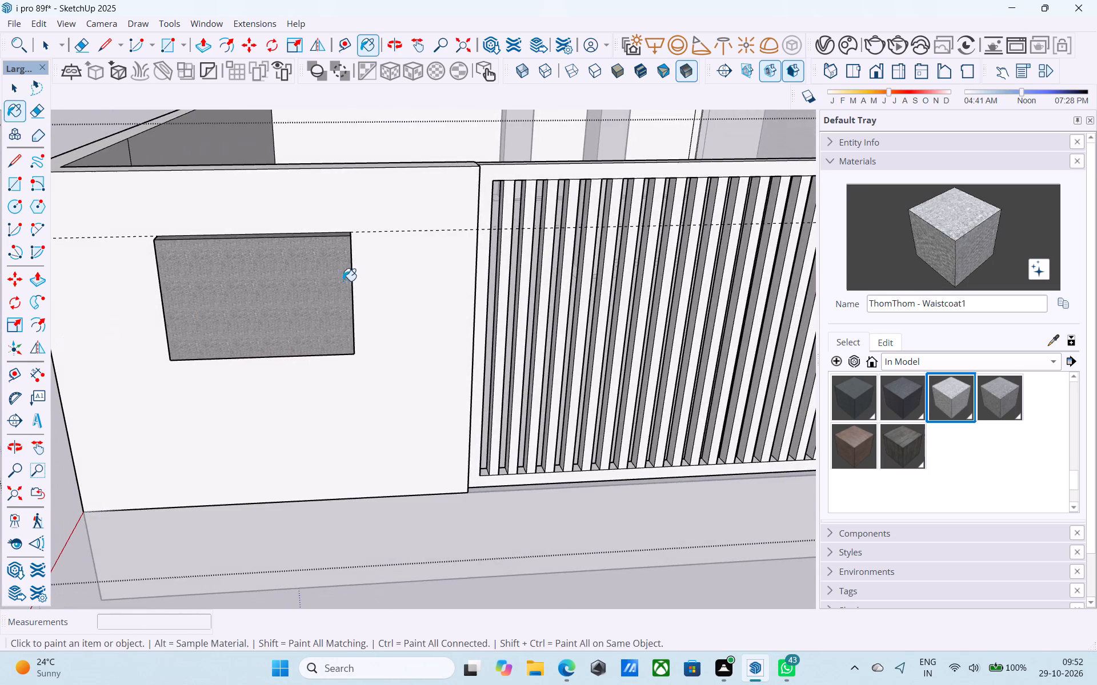
middle_drag(348, 278, 226, 263)
scroll(365, 261, up, 7)
click(366, 235)
middle_drag(366, 229, 362, 151)
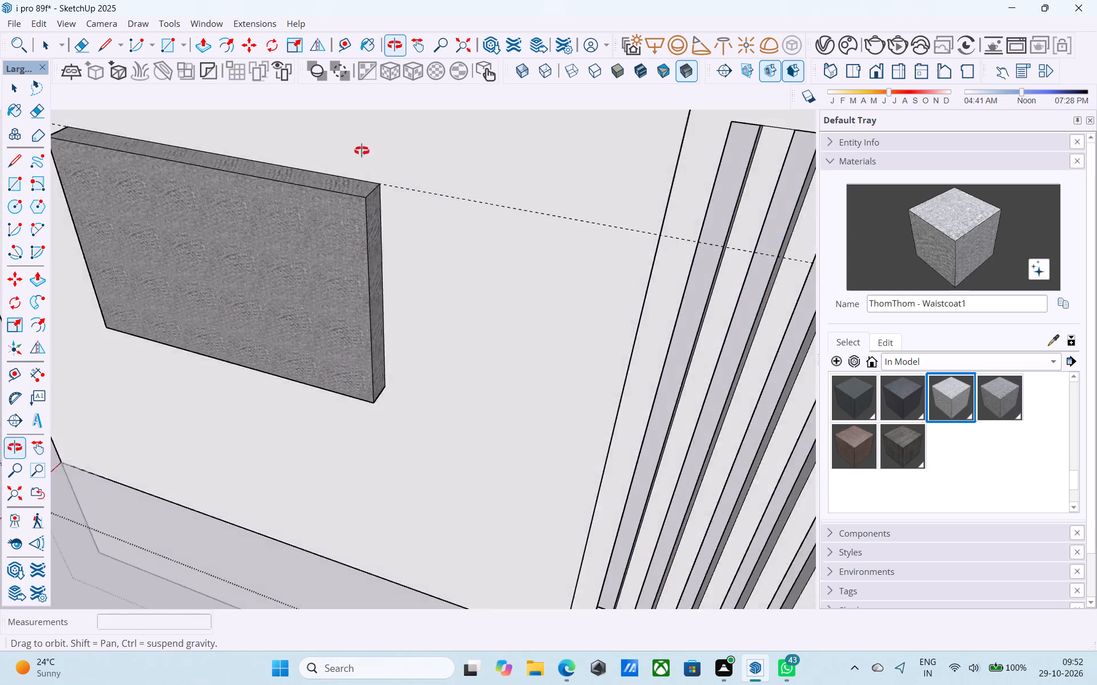
middle_drag(362, 151, 381, 66)
middle_drag(280, 433, 319, 211)
scroll(319, 211, up, 1)
click(331, 519)
Save the model.
scroll(307, 476, down, 5)
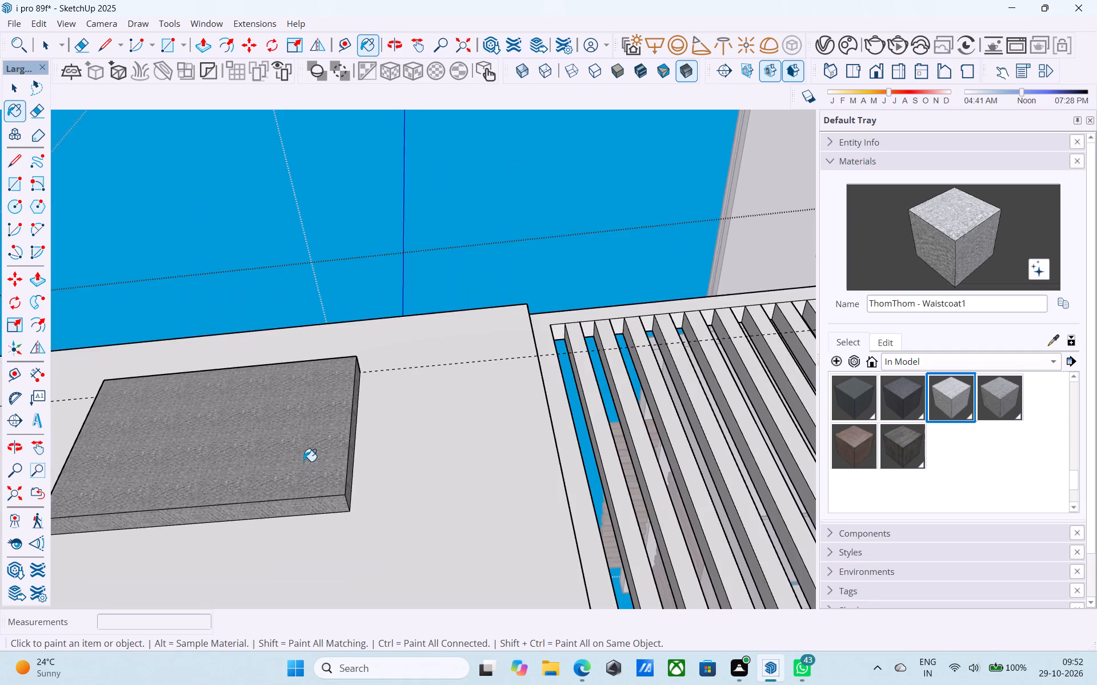
scroll(303, 461, down, 10)
middle_drag(341, 462, 575, 515)
scroll(359, 452, down, 6)
middle_drag(303, 423, 358, 499)
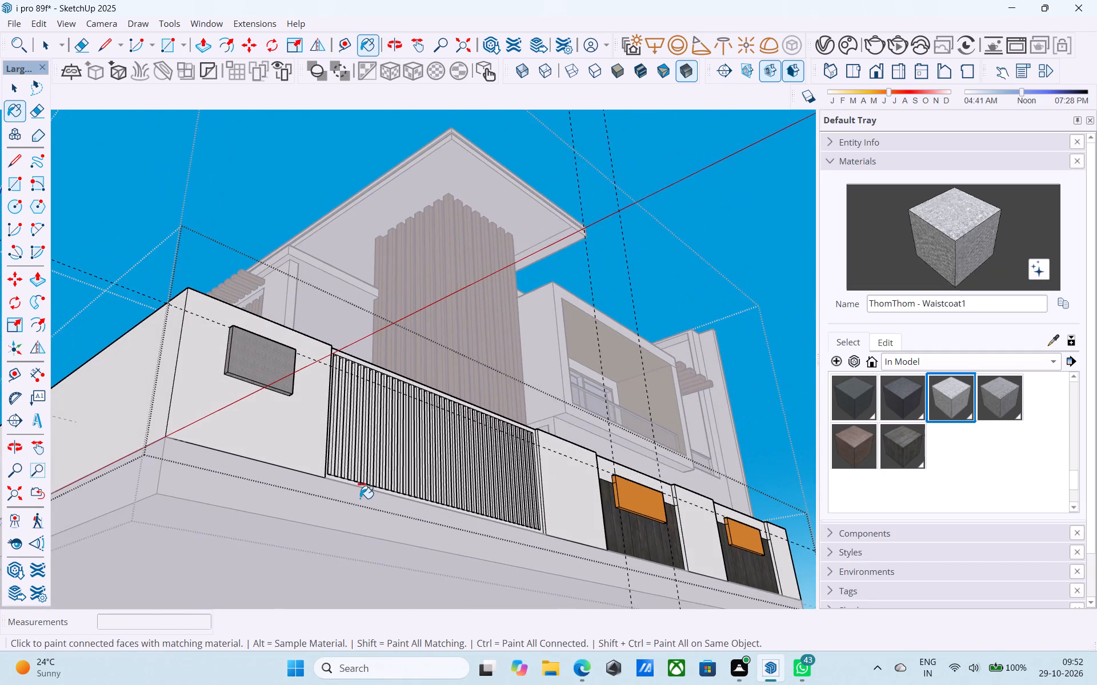
key(ctrl+s)
scroll(365, 489, down, 1)
click(506, 420)
Paint the plain strips above the wood on both wide wall panels with ThomThom - Waistcoat1.
scroll(491, 430, down, 5)
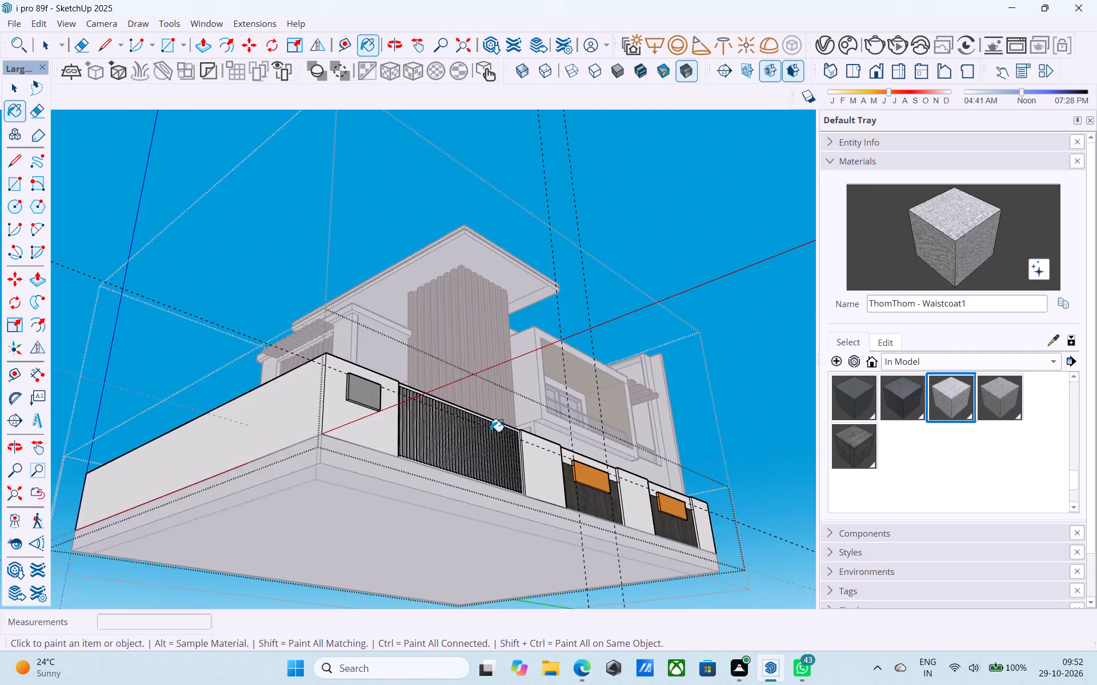
middle_drag(490, 432, 292, 462)
shift+middle_drag(495, 473, 500, 472)
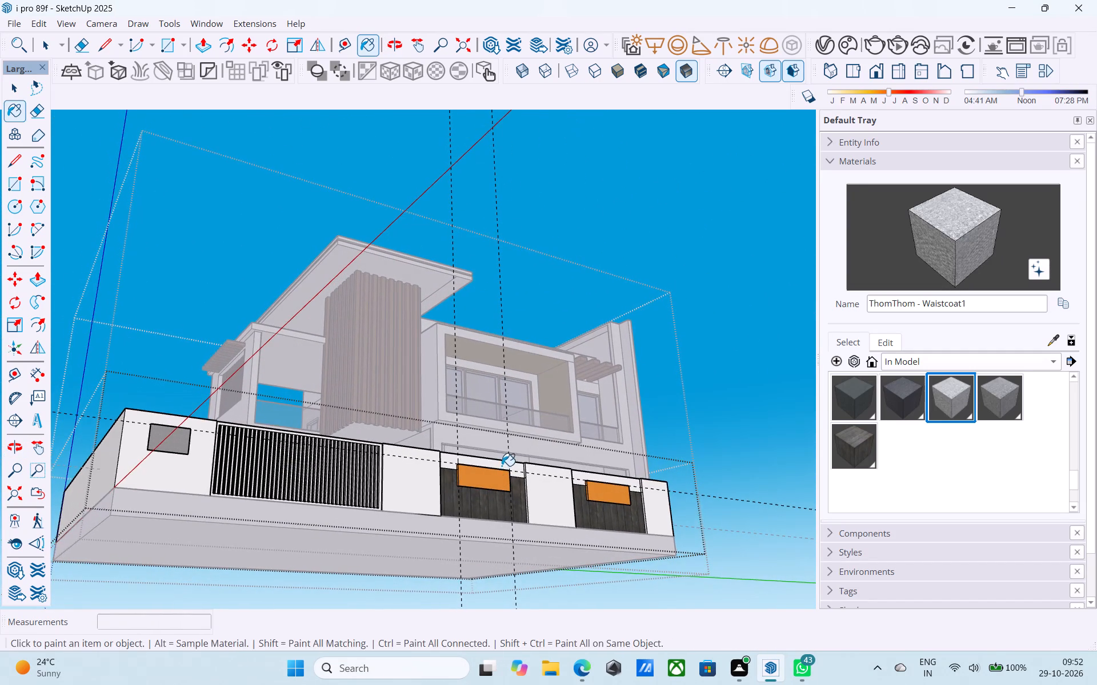
middle_drag(502, 466, 439, 503)
scroll(445, 499, up, 7)
click(463, 472)
shift+middle_drag(530, 454, 390, 505)
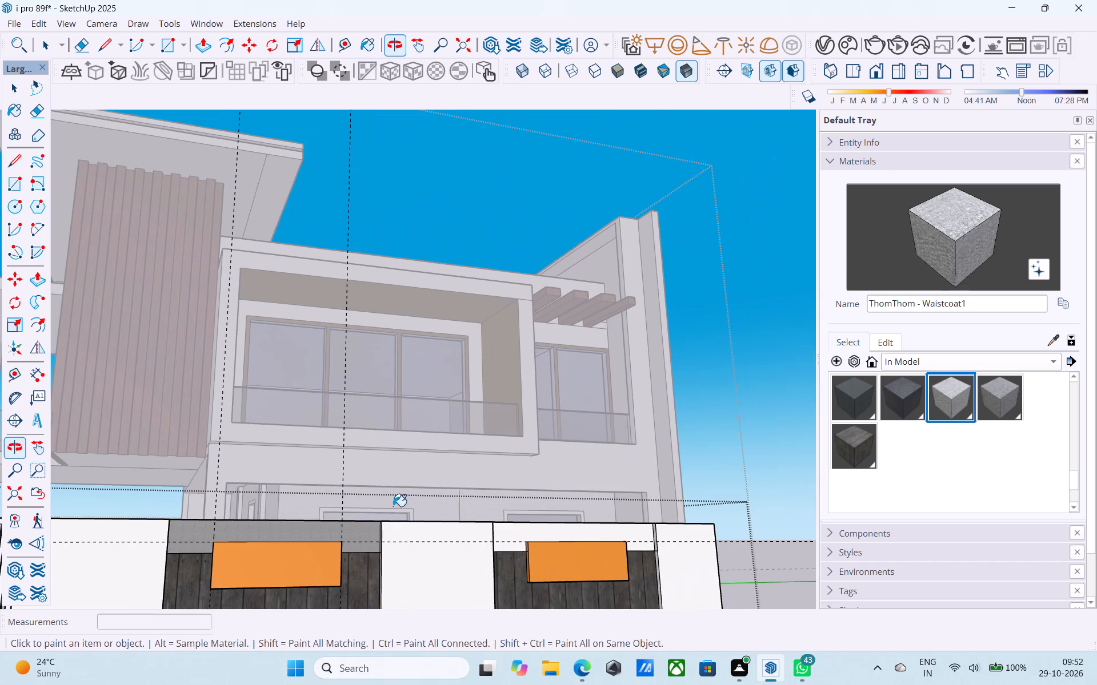
click(517, 529)
Examine the painted front boundary wall and gate from several angles.
scroll(520, 529, down, 3)
shift+middle_drag(521, 529, 546, 452)
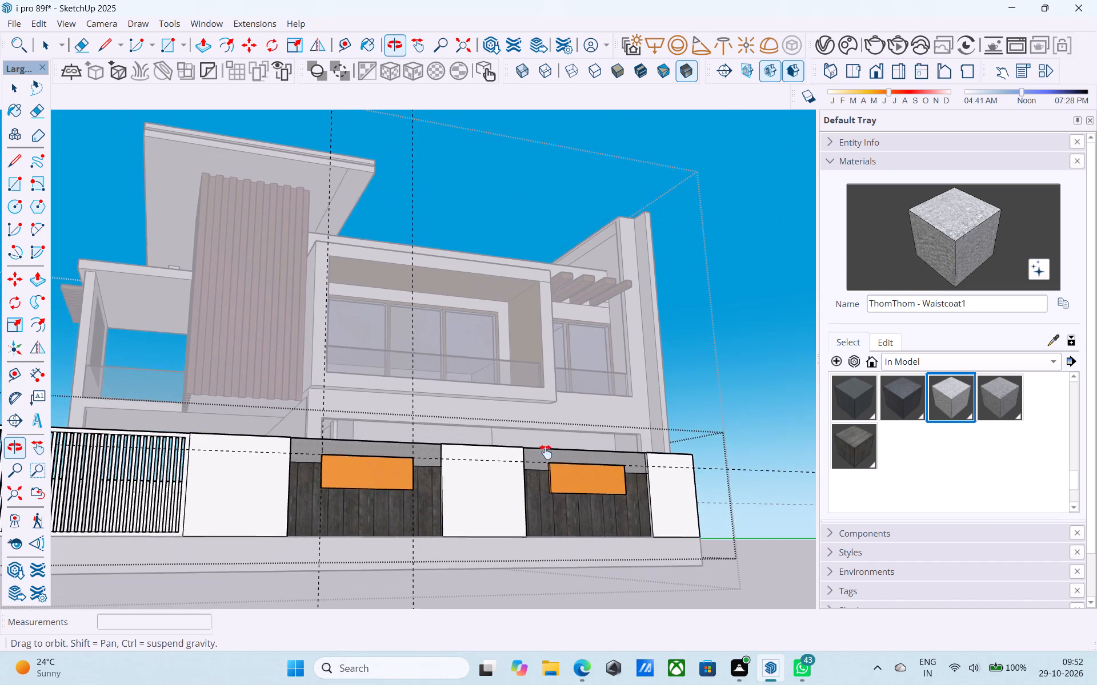
shift+middle_drag(546, 452, 548, 453)
middle_drag(522, 405, 555, 506)
shift+middle_drag(560, 438, 621, 332)
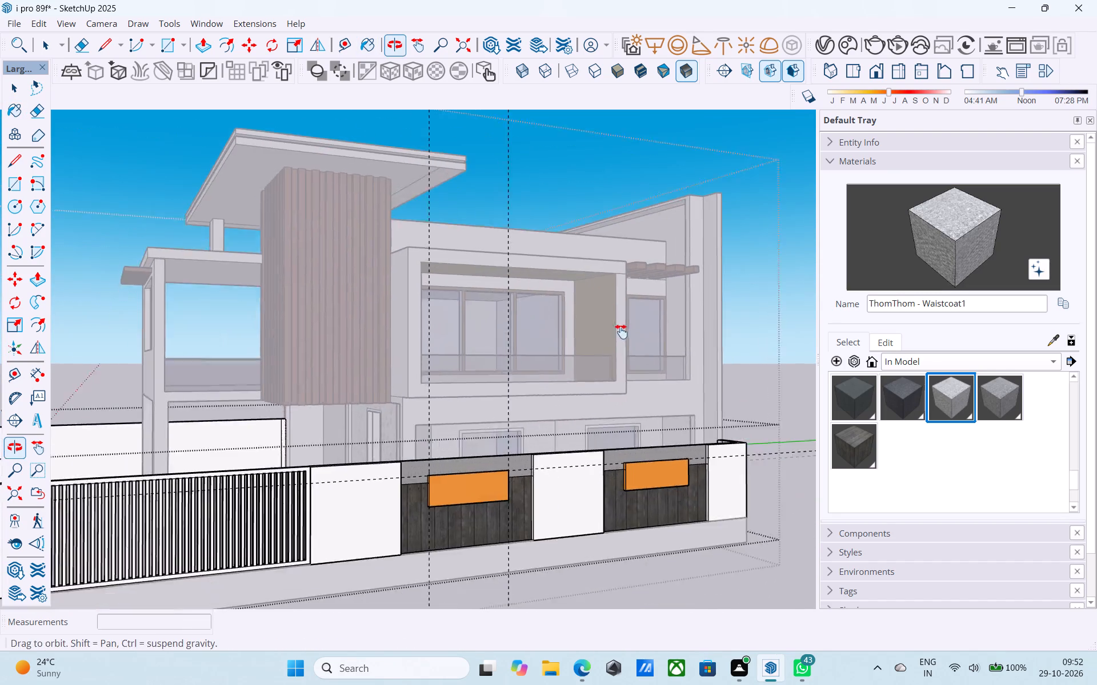
shift+middle_drag(621, 332, 622, 331)
middle_drag(565, 438, 645, 390)
middle_drag(629, 414, 606, 408)
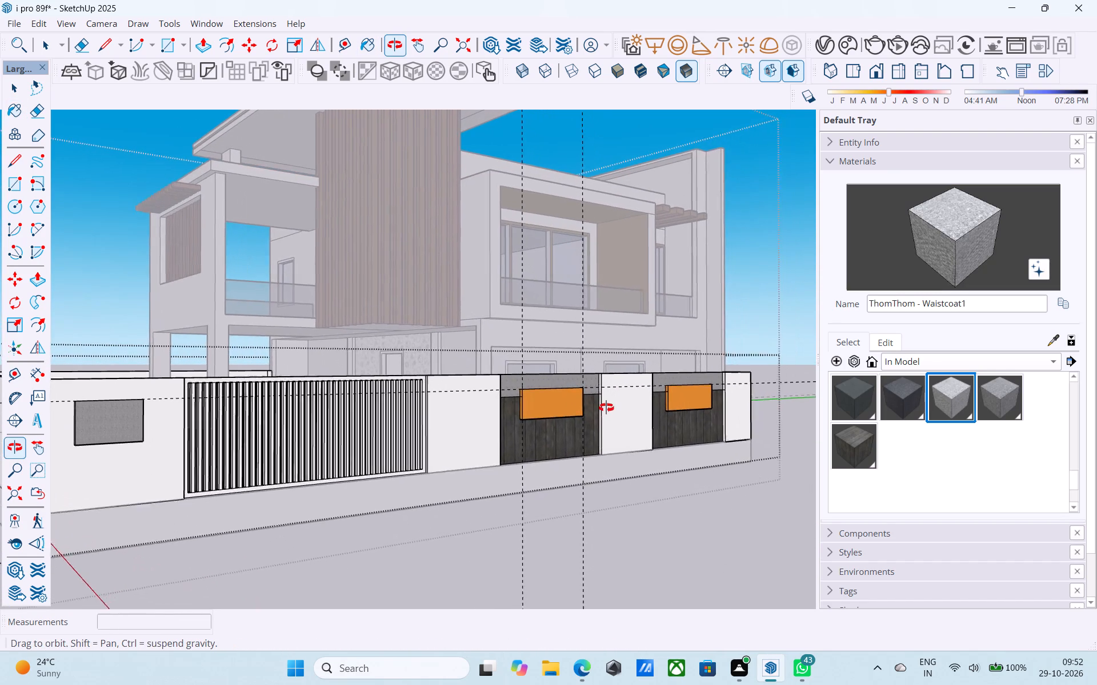
middle_drag(606, 408, 640, 416)
scroll(640, 415, up, 4)
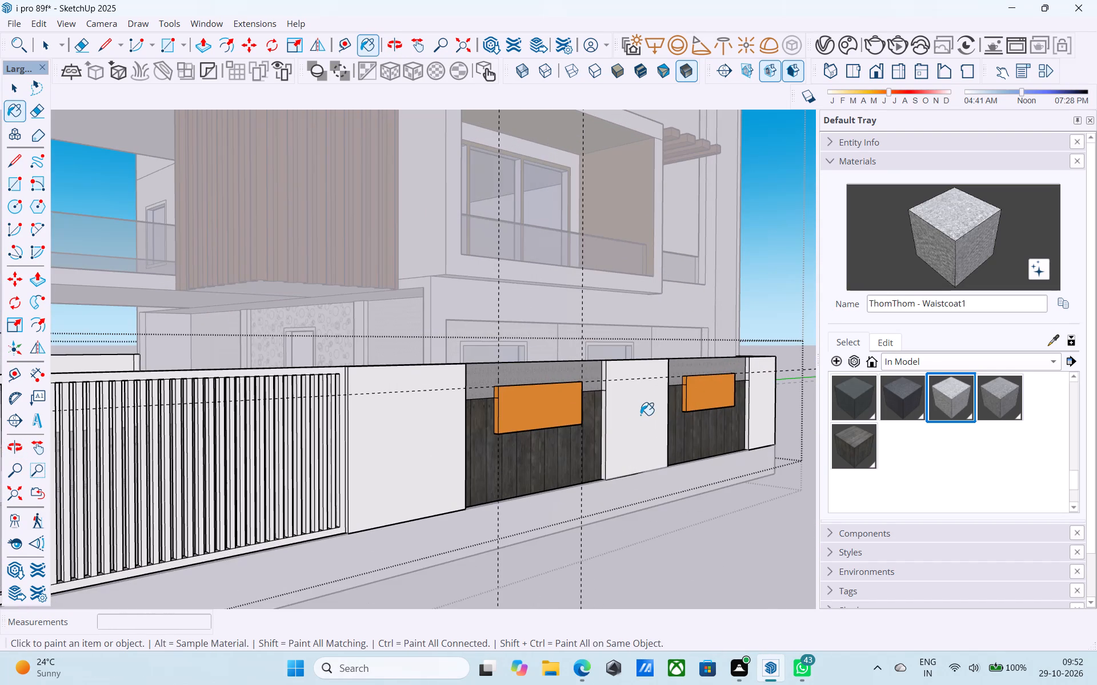
scroll(640, 414, down, 4)
shift+middle_drag(640, 414, 648, 365)
middle_drag(572, 400, 599, 400)
middle_drag(599, 400, 588, 411)
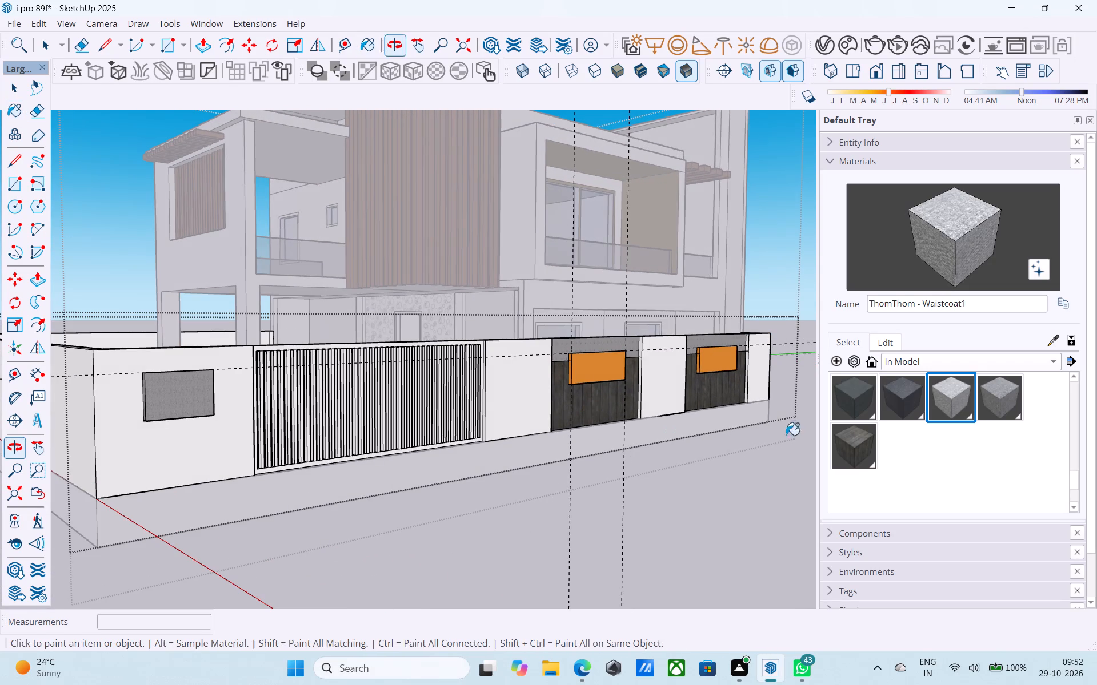
Choose F01_Seafoam_Drift from the Solid Colors collection and paint the front face of the gate frame with it.
scroll(900, 429, up, 3)
scroll(947, 415, up, 2)
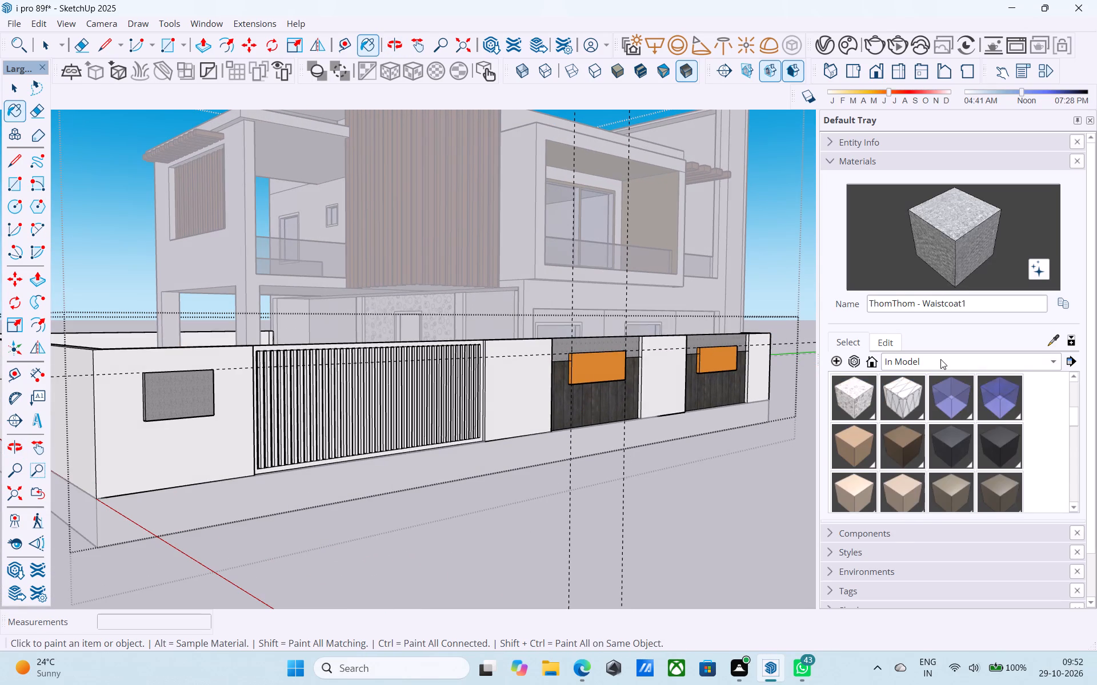
click(940, 359)
click(939, 502)
scroll(936, 472, down, 4)
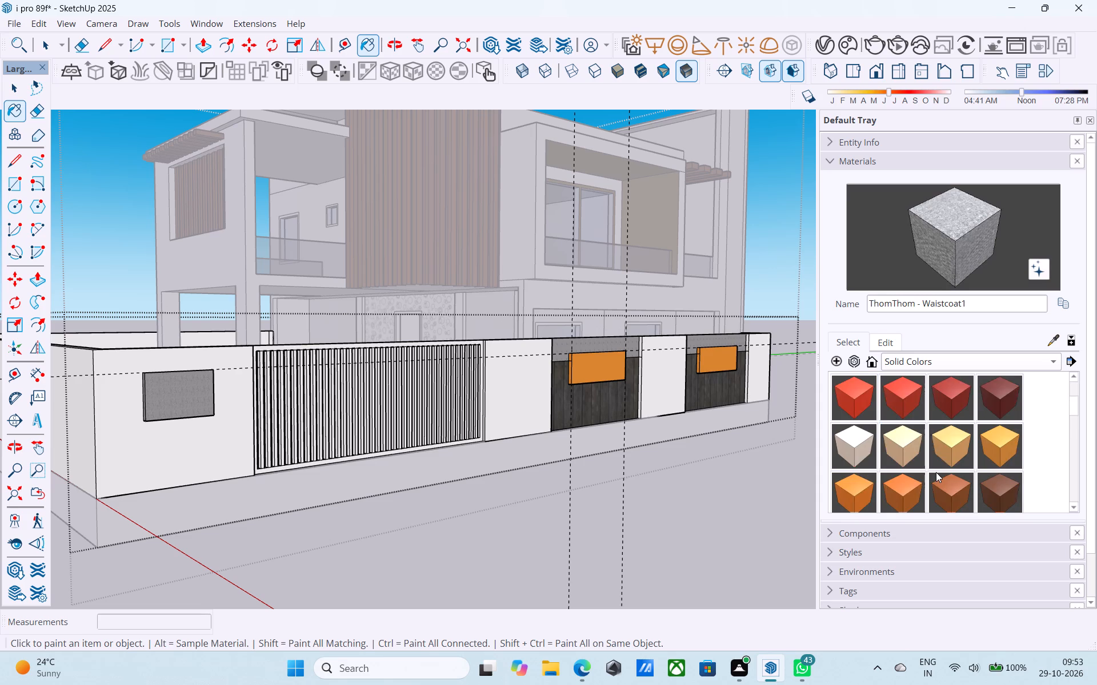
scroll(936, 472, down, 8)
scroll(935, 471, up, 2)
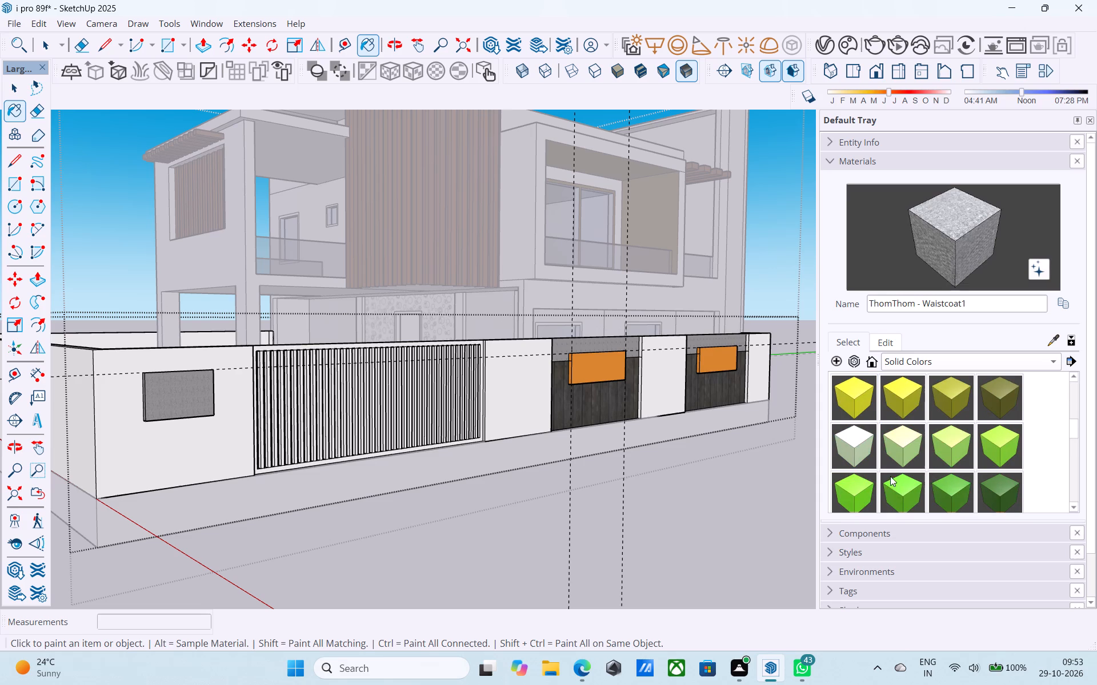
click(868, 452)
scroll(284, 344, up, 6)
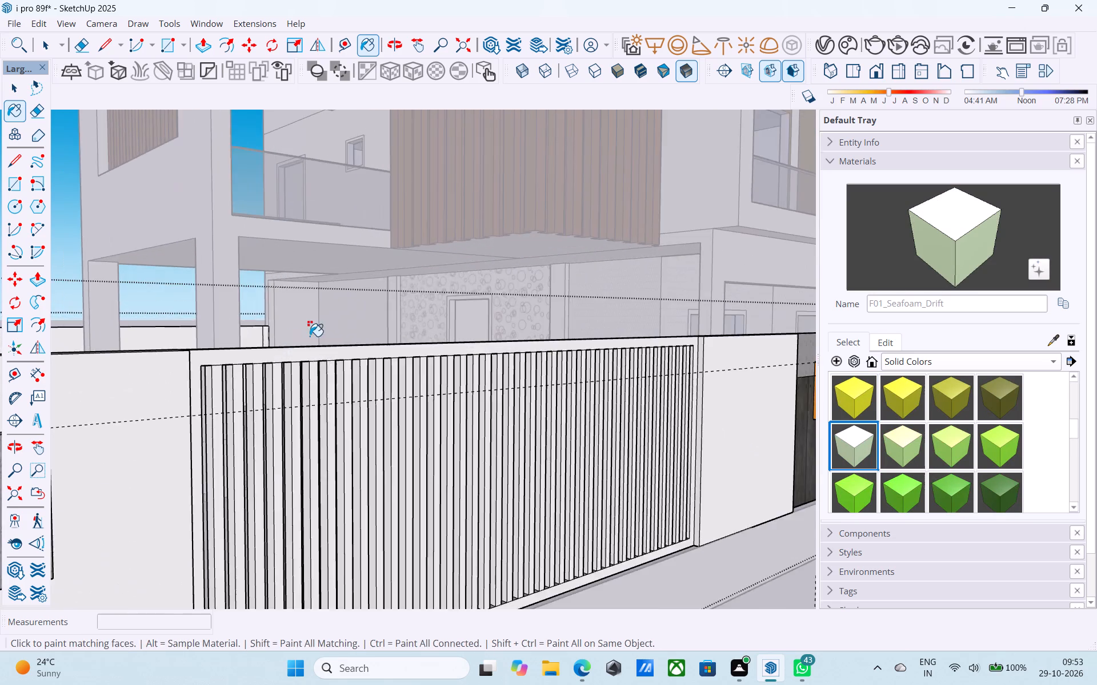
scroll(310, 336, up, 2)
shift+middle_drag(309, 339, 373, 315)
scroll(322, 329, down, 11)
middle_drag(329, 432, 223, 419)
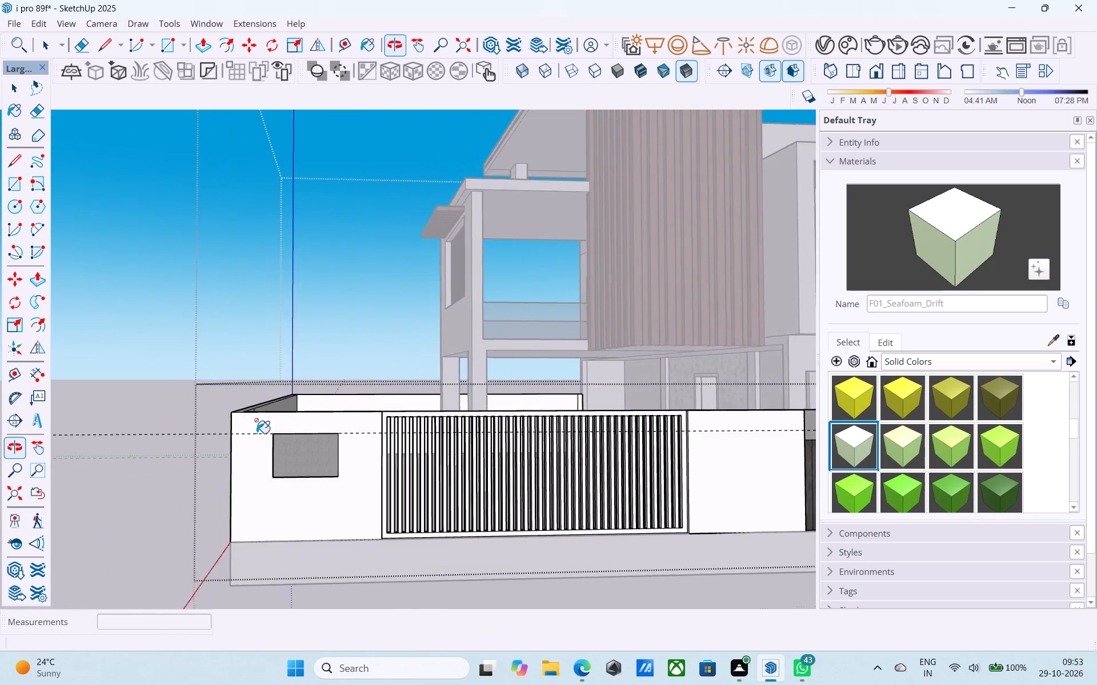
scroll(382, 434, up, 9)
click(393, 396)
Paint the first seven gate slats, starting at the end nearest the grey textured block, with F01_Seafoam_Drift.
middle_drag(406, 398, 356, 386)
shift+scroll(356, 386, up, 4)
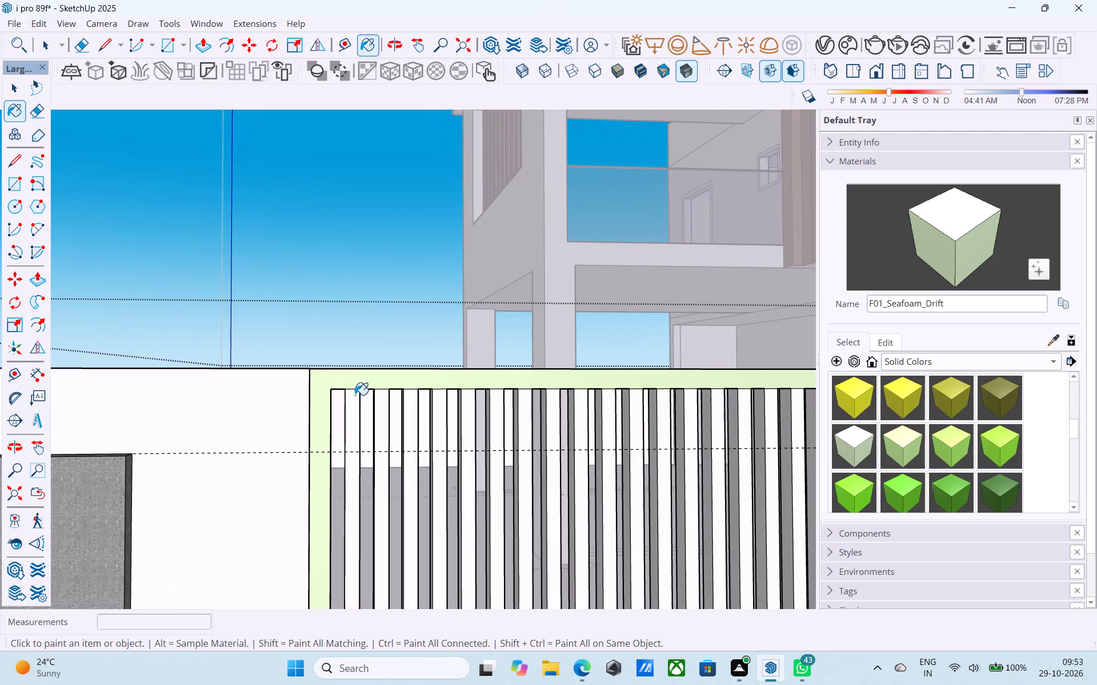
click(355, 395)
click(379, 399)
click(406, 407)
click(439, 409)
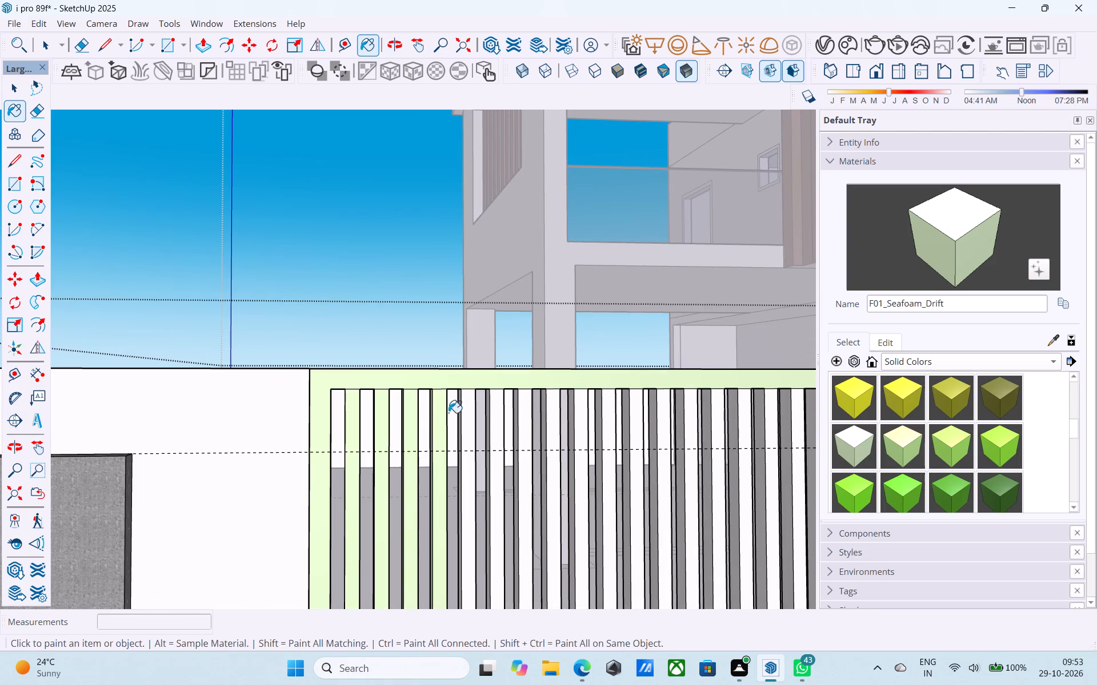
click(467, 404)
click(495, 405)
click(523, 401)
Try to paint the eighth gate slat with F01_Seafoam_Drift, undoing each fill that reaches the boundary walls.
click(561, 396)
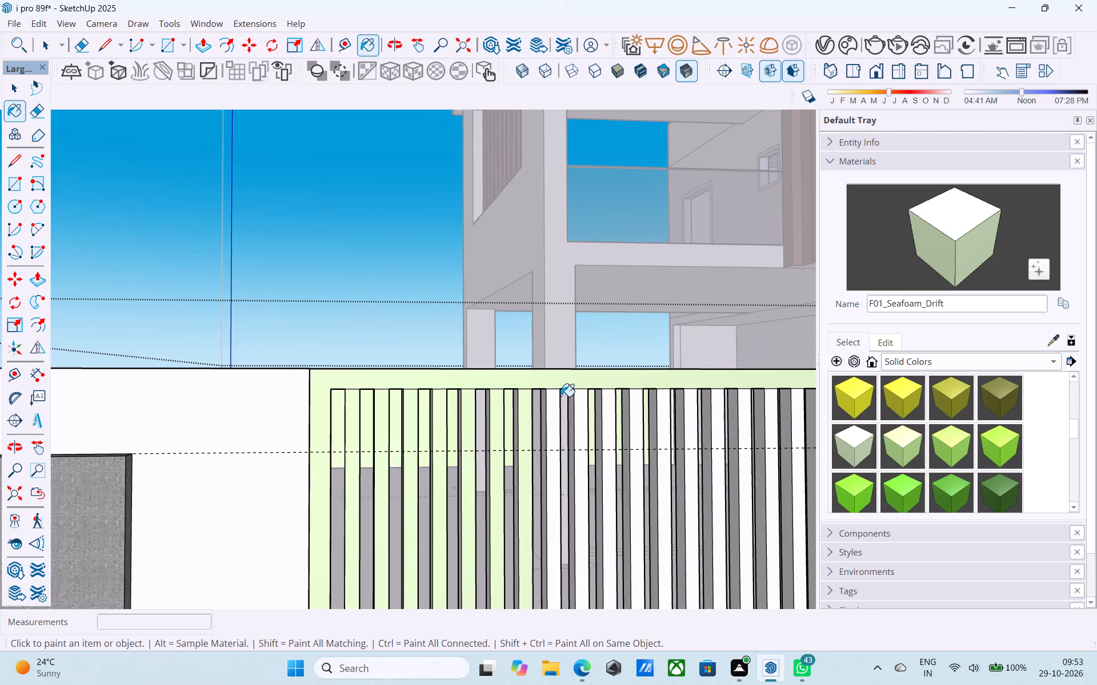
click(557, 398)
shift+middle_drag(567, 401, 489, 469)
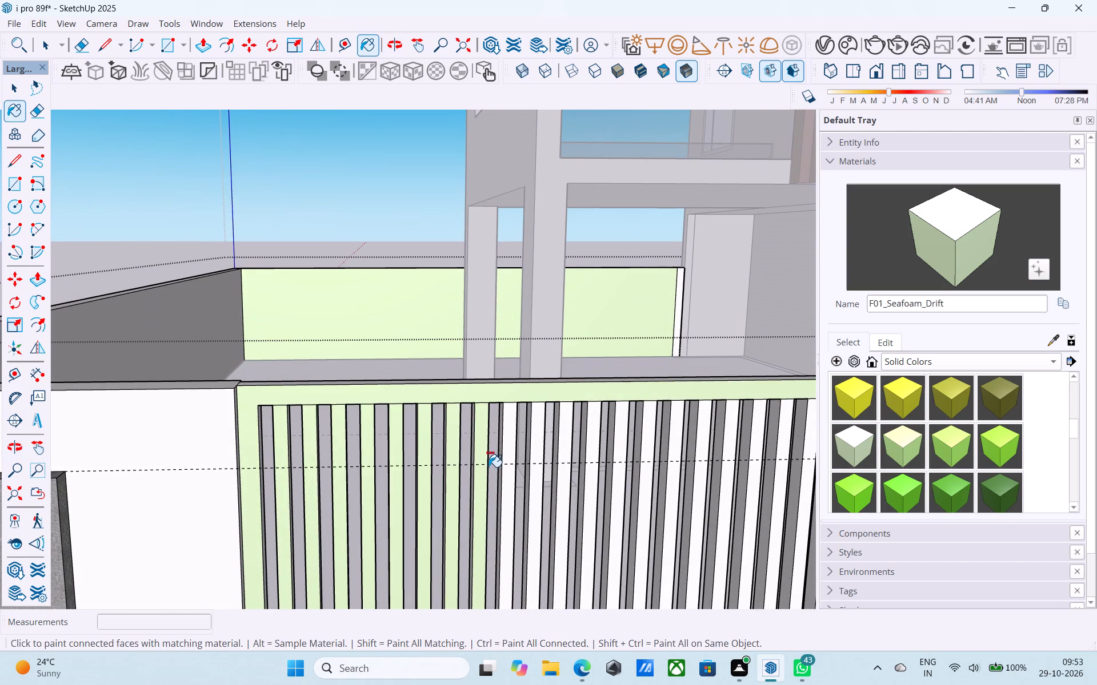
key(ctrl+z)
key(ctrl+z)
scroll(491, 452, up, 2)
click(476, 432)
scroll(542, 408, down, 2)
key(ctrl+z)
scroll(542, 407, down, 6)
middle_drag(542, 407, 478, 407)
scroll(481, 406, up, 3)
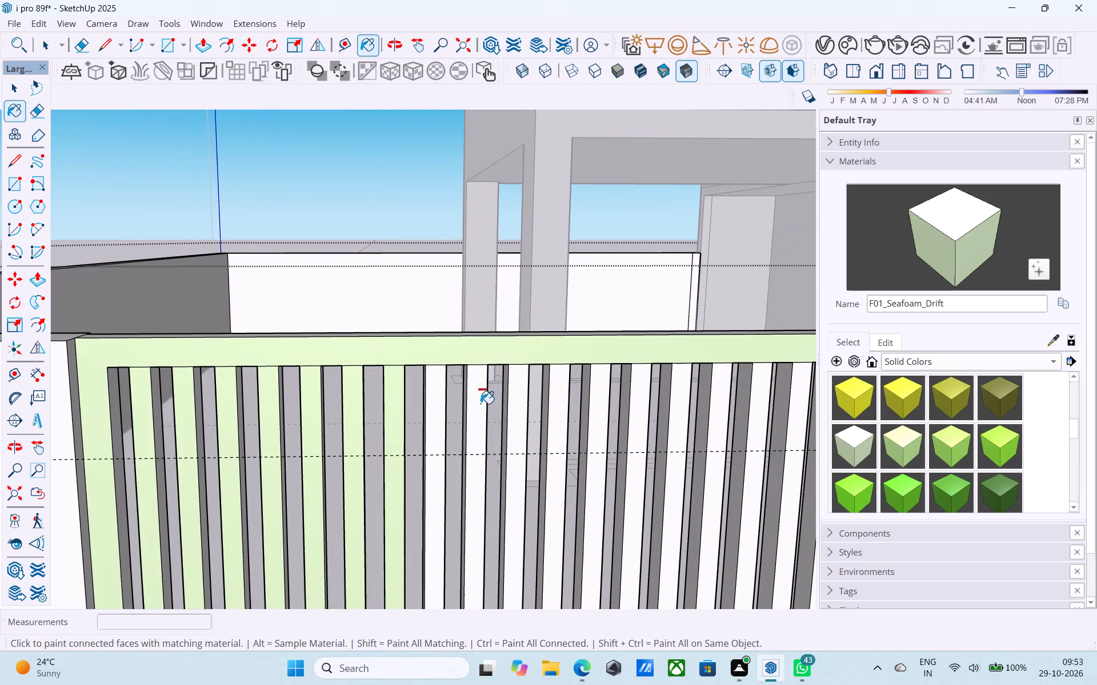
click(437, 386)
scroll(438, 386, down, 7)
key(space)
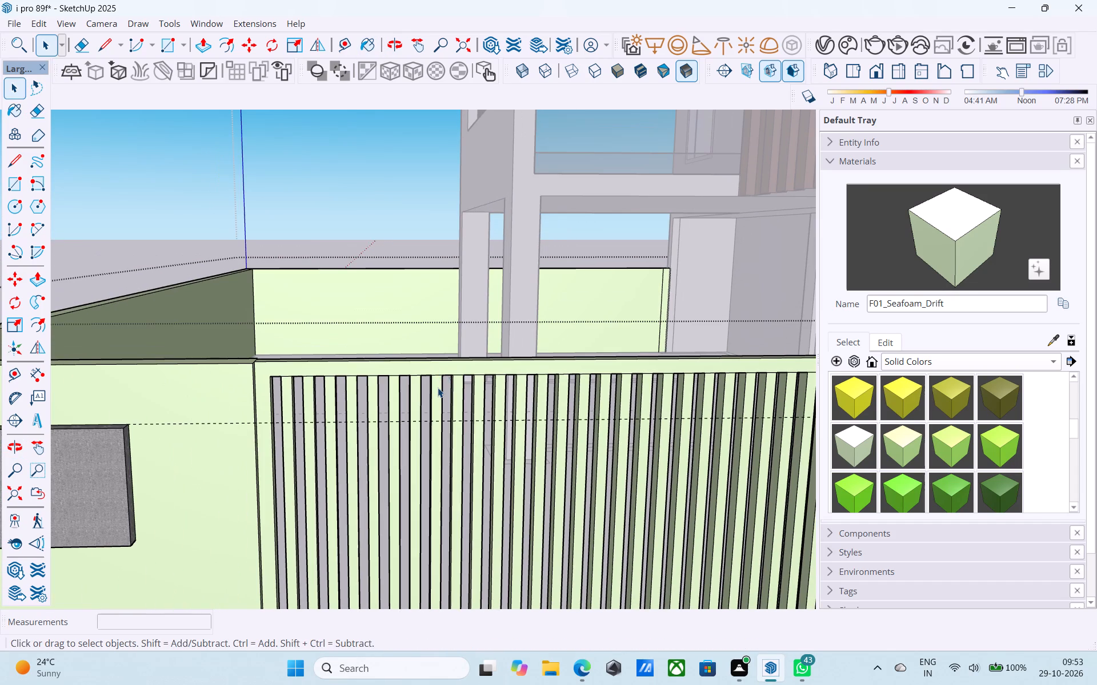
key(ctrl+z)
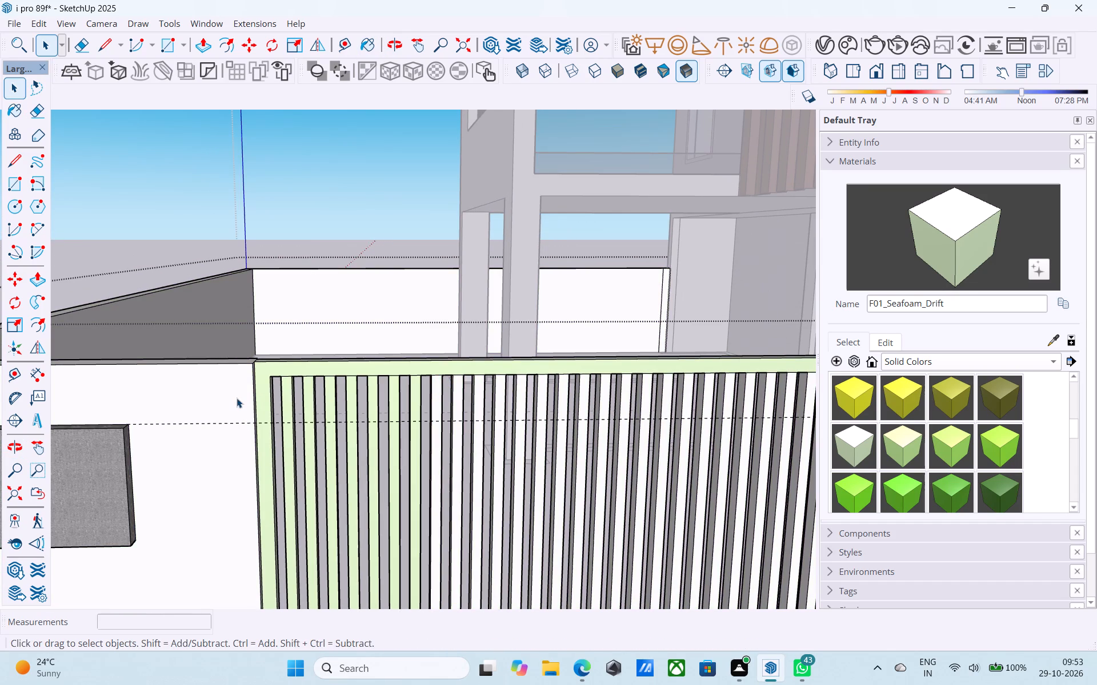
Select the eighth gate slat and paint it and the following four slats with F01_Seafoam_Drift.
double_click(237, 398)
double_click(406, 372)
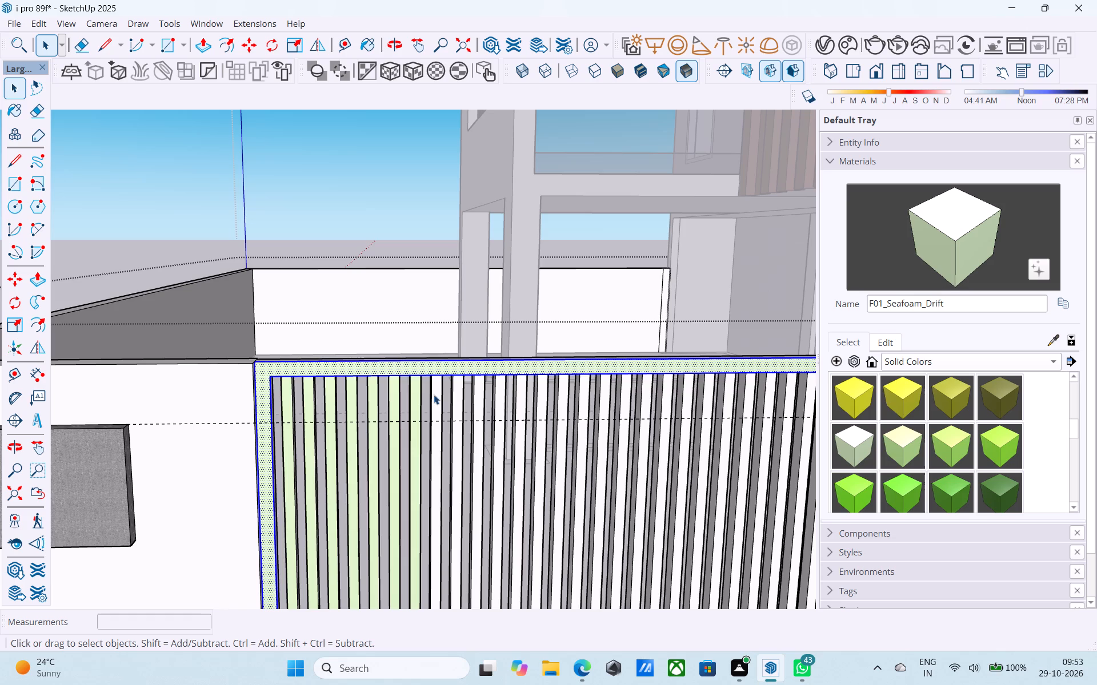
scroll(434, 395, up, 2)
click(435, 395)
scroll(435, 395, up, 1)
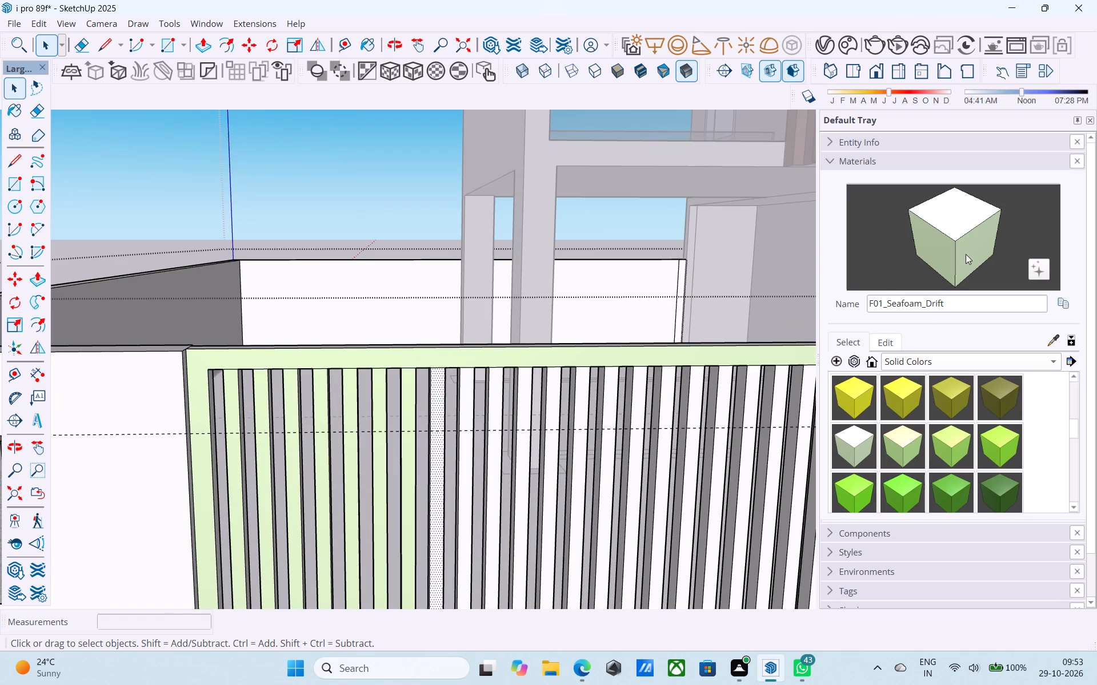
click(966, 254)
click(436, 386)
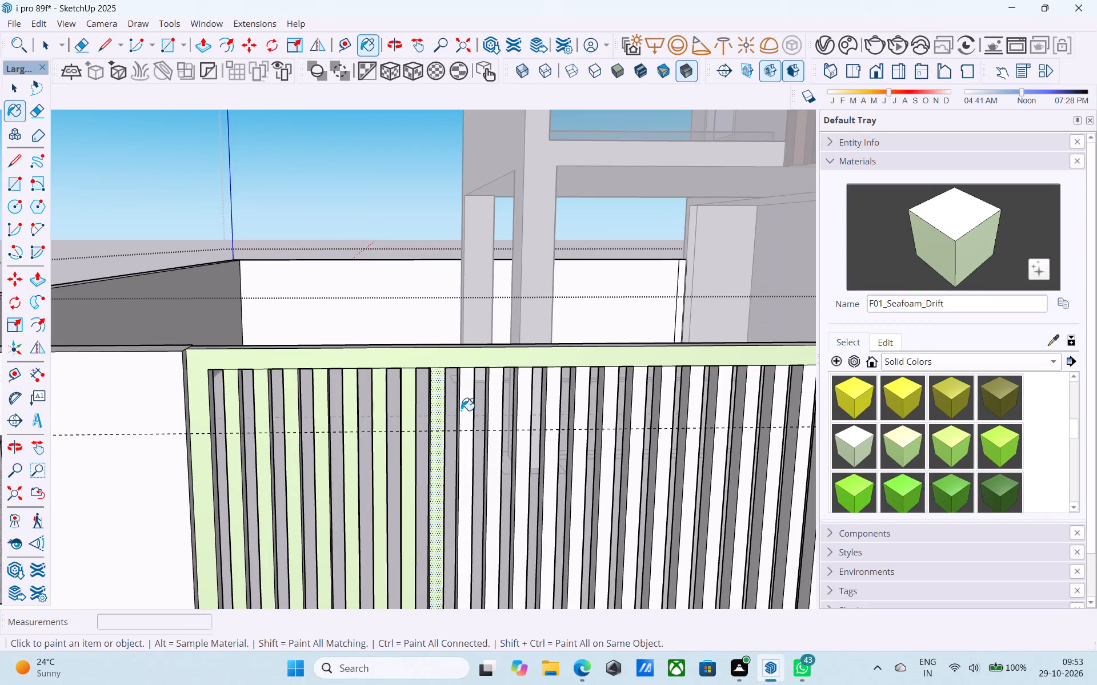
click(463, 399)
click(493, 403)
click(523, 417)
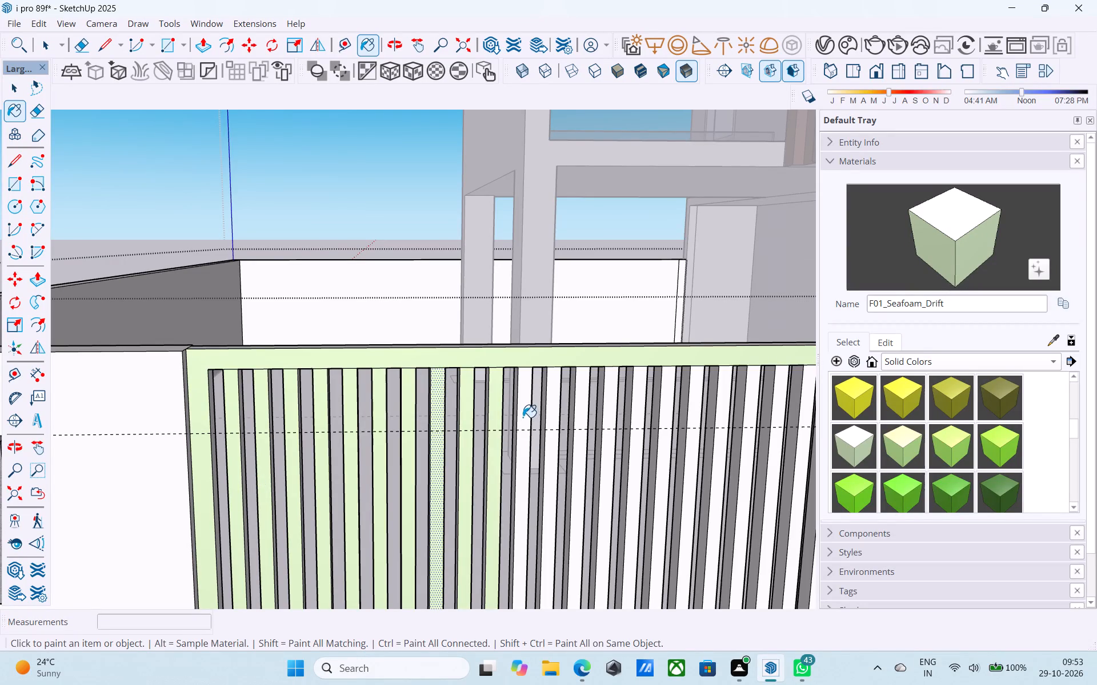
click(554, 404)
Paint the next eight unpainted gate slats with F01_Seafoam_Drift, working towards the amber-block panels.
middle_drag(555, 404, 408, 422)
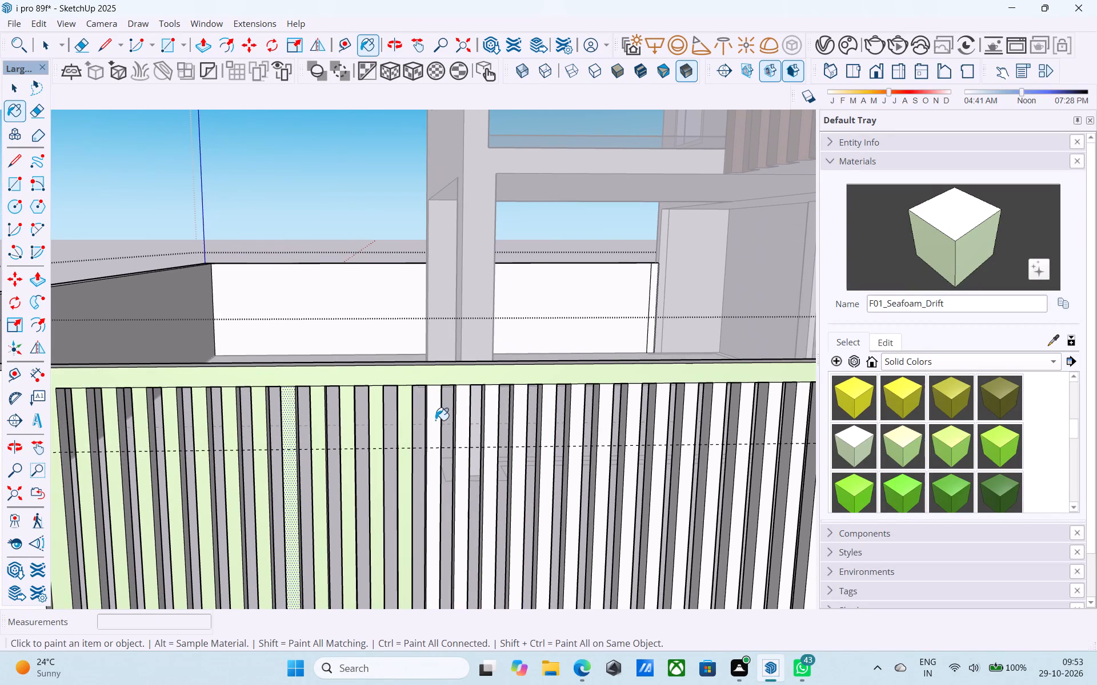
click(435, 420)
click(463, 421)
click(497, 419)
click(520, 420)
shift+middle_drag(520, 418, 448, 427)
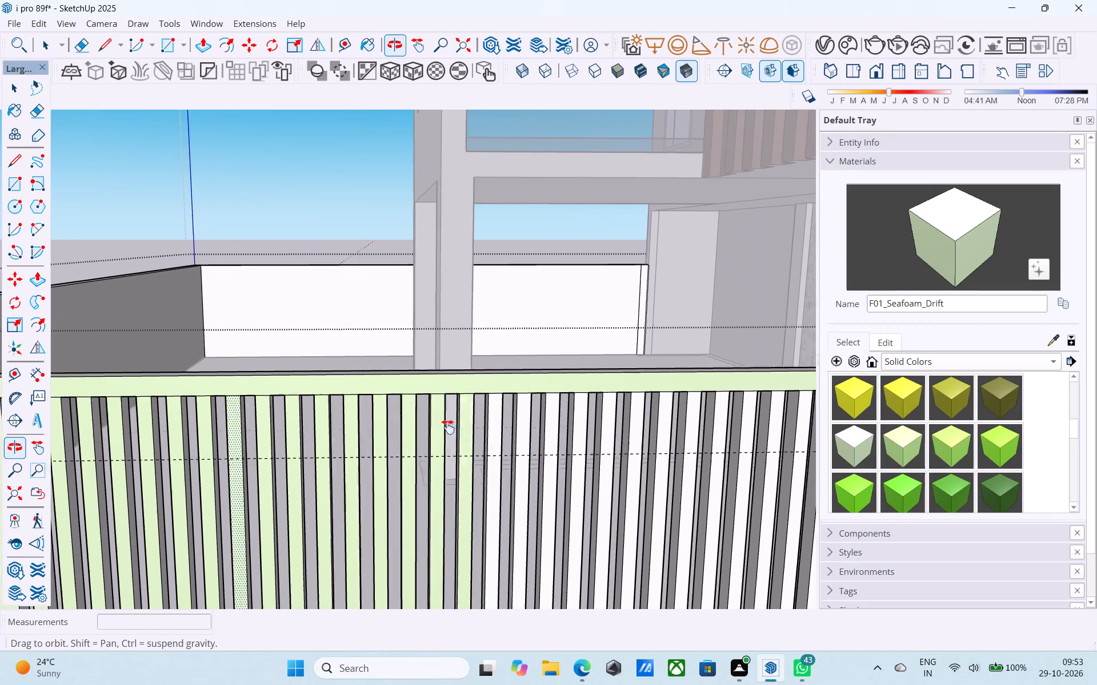
shift+middle_drag(448, 427, 401, 427)
click(426, 415)
click(455, 410)
shift+middle_drag(458, 410, 370, 414)
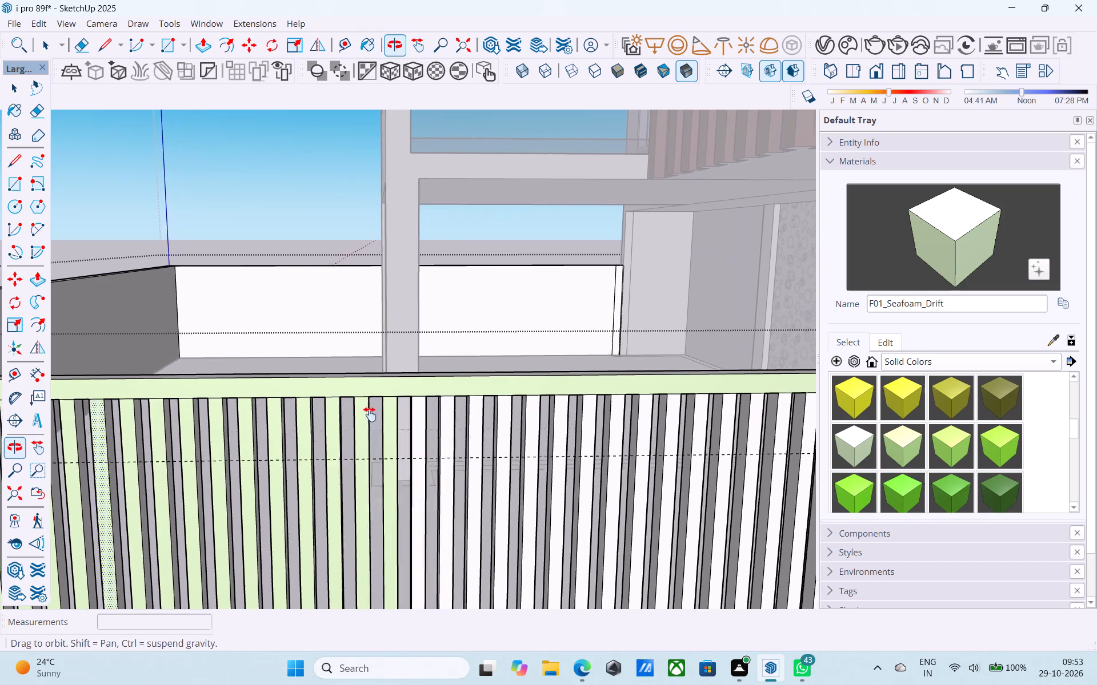
shift+middle_drag(370, 414, 354, 414)
click(383, 407)
click(406, 413)
Paint the next run of white slats past the middle of the gate with F01_Seafoam_Drift.
shift+middle_drag(497, 410, 437, 419)
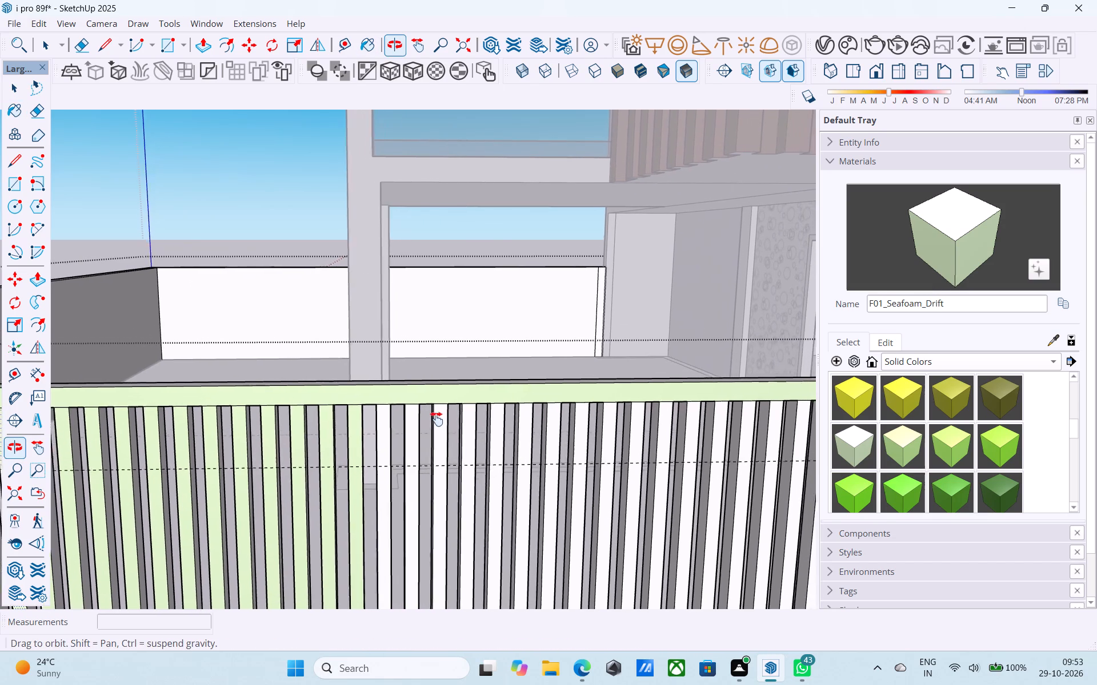
shift+middle_drag(437, 419, 345, 424)
click(347, 419)
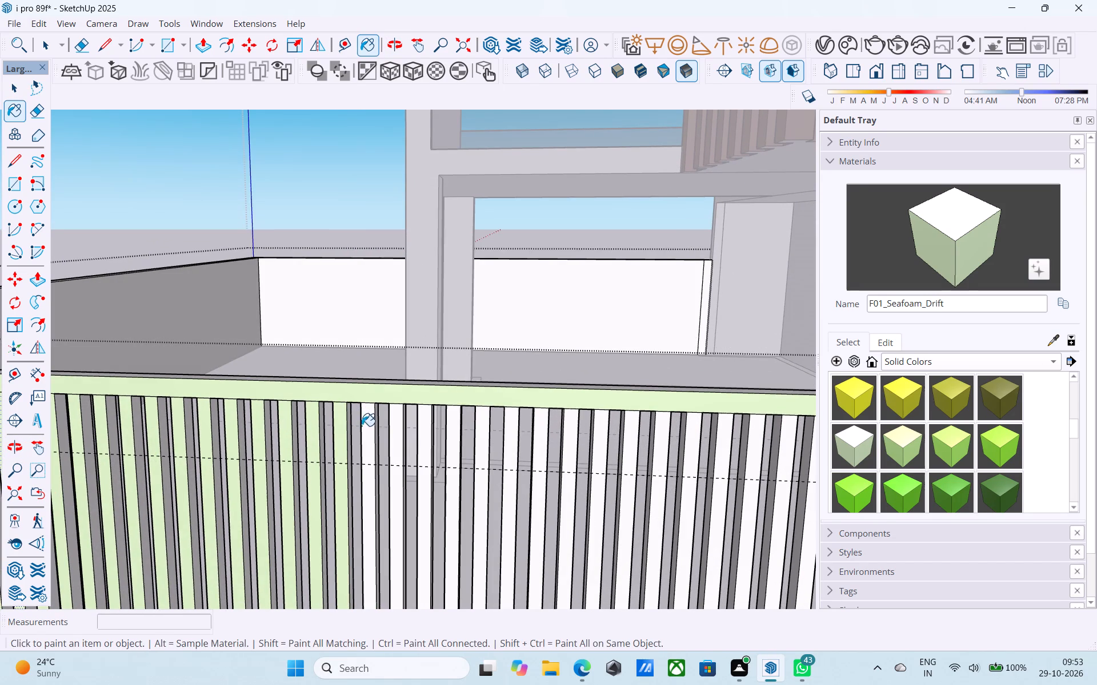
click(365, 426)
click(393, 433)
click(427, 423)
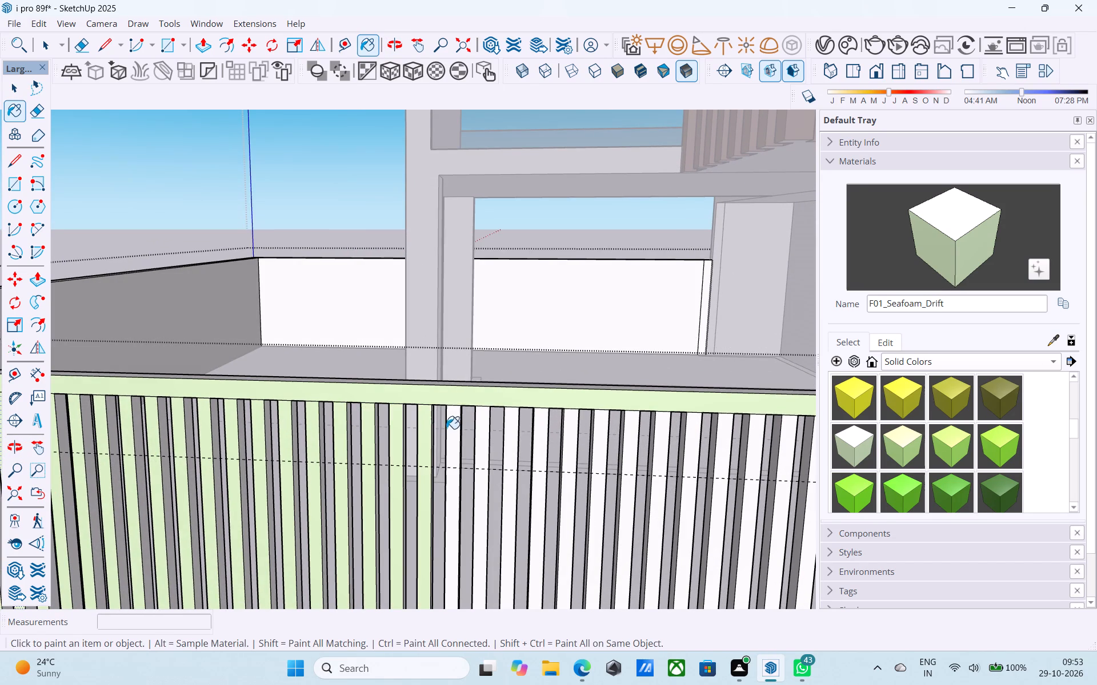
click(449, 426)
click(481, 435)
click(508, 440)
click(542, 437)
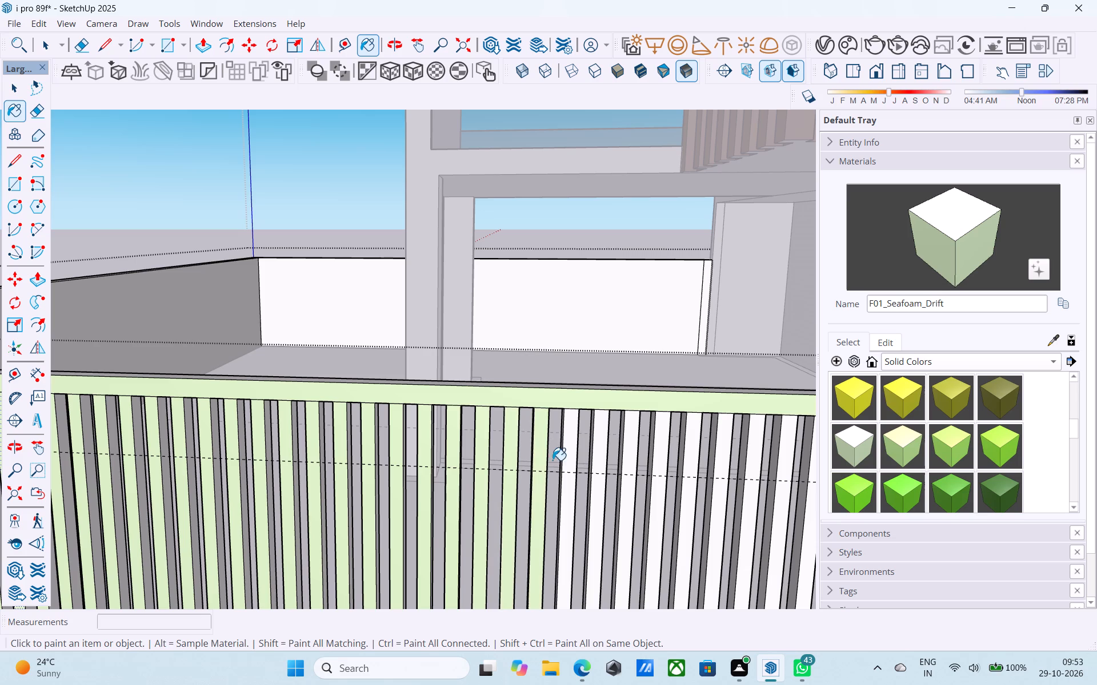
click(567, 442)
click(604, 432)
Paint the remaining white slats up to the far end of the gate frame with F01_Seafoam_Drift.
middle_drag(603, 433, 461, 441)
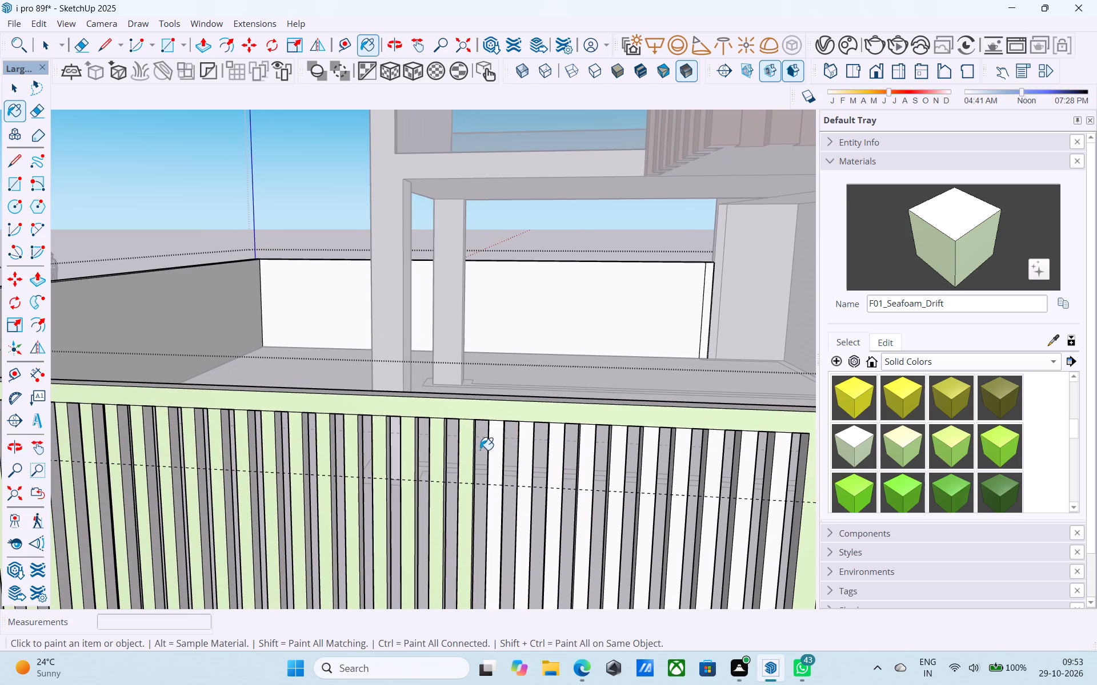
click(489, 441)
click(503, 441)
click(495, 448)
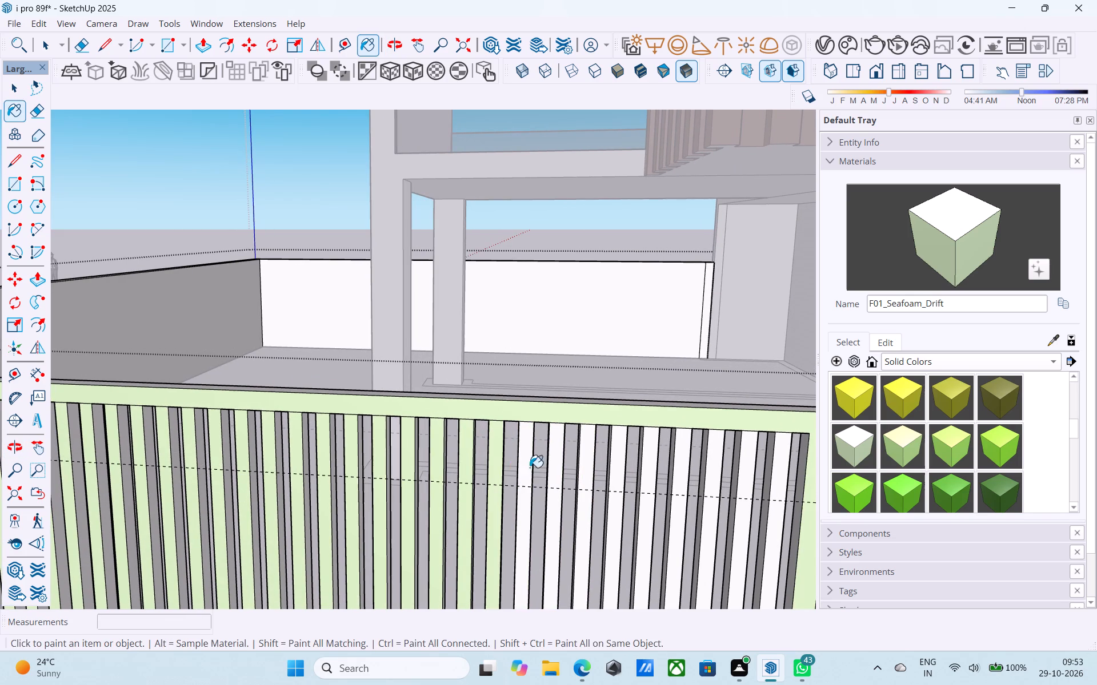
click(524, 450)
click(561, 440)
click(587, 461)
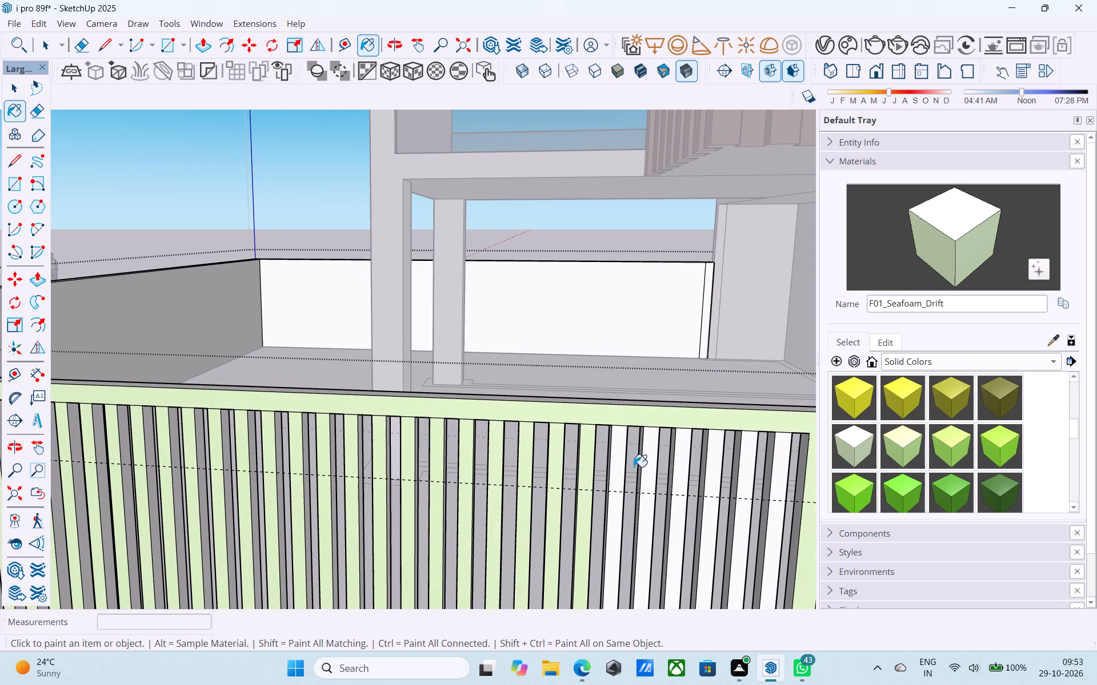
click(613, 456)
click(654, 458)
click(688, 456)
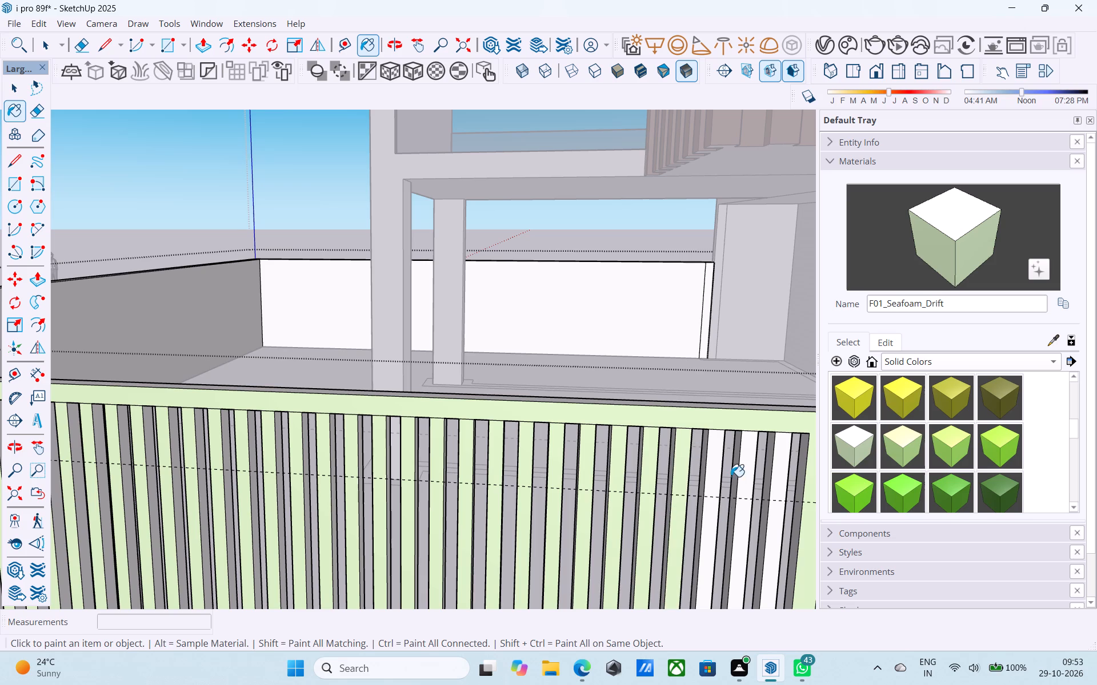
click(719, 465)
click(748, 464)
click(777, 463)
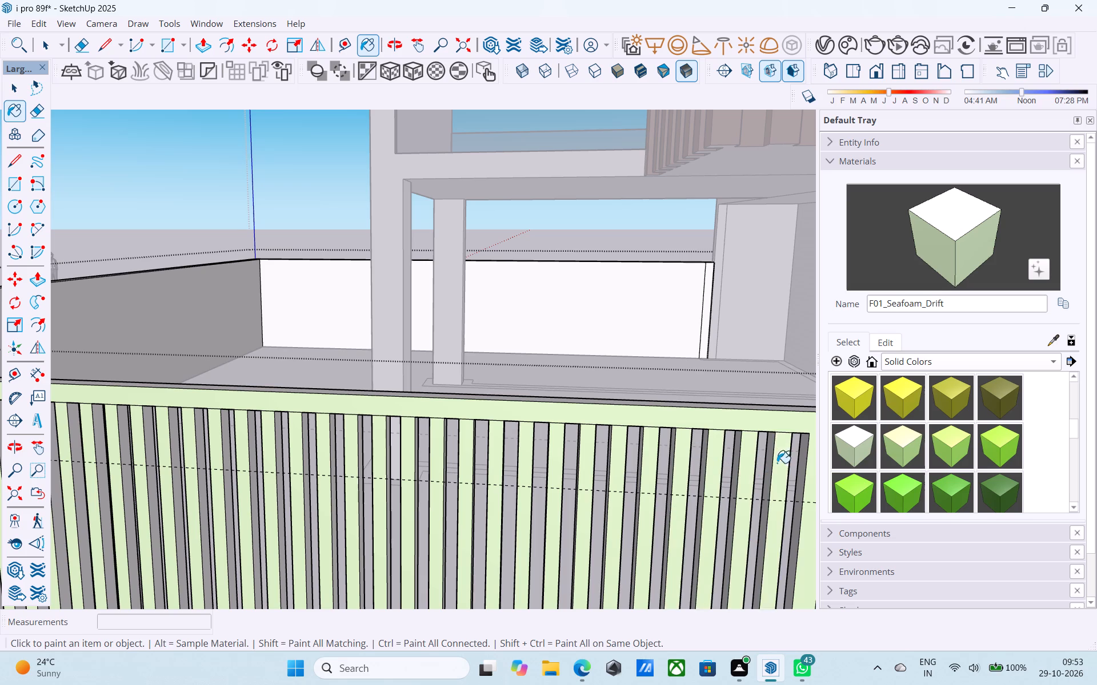
Edit the F01_Seafoam_Drift colour on the colour wheel, darkening it slightly and shifting it to a muted warm beige-grey.
scroll(514, 498, down, 11)
middle_drag(502, 529, 765, 463)
scroll(734, 455, down, 3)
shift+middle_drag(715, 474, 558, 555)
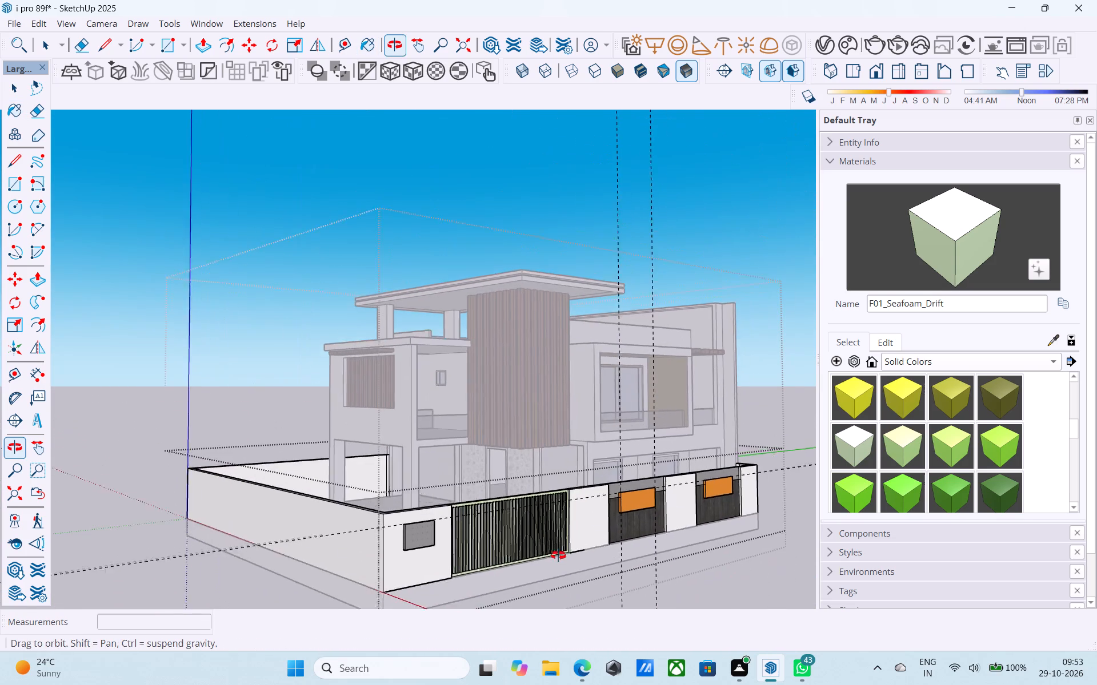
shift+middle_drag(558, 555, 560, 561)
click(903, 345)
click(895, 345)
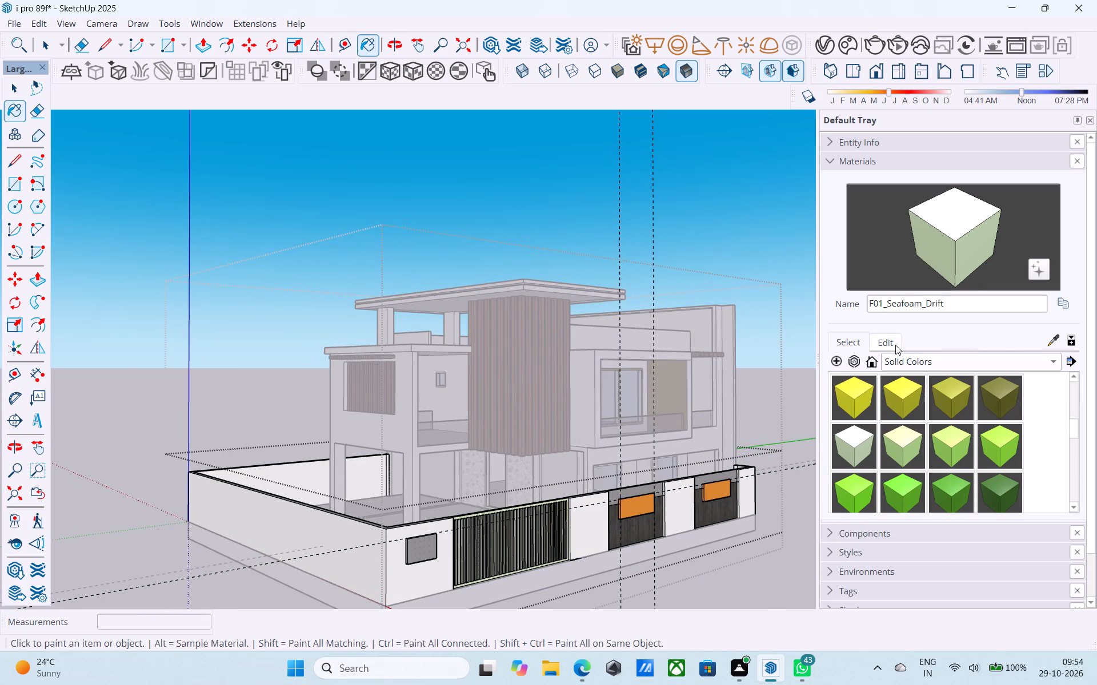
drag(904, 397, 904, 408)
scroll(588, 525, up, 12)
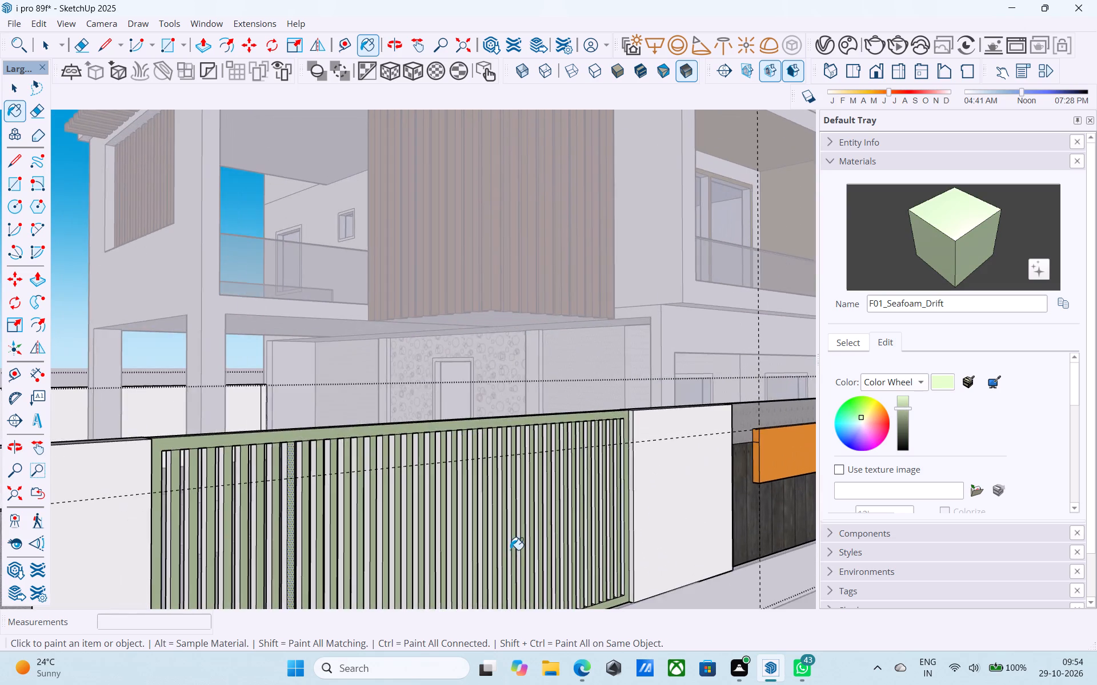
shift+middle_drag(510, 550, 559, 466)
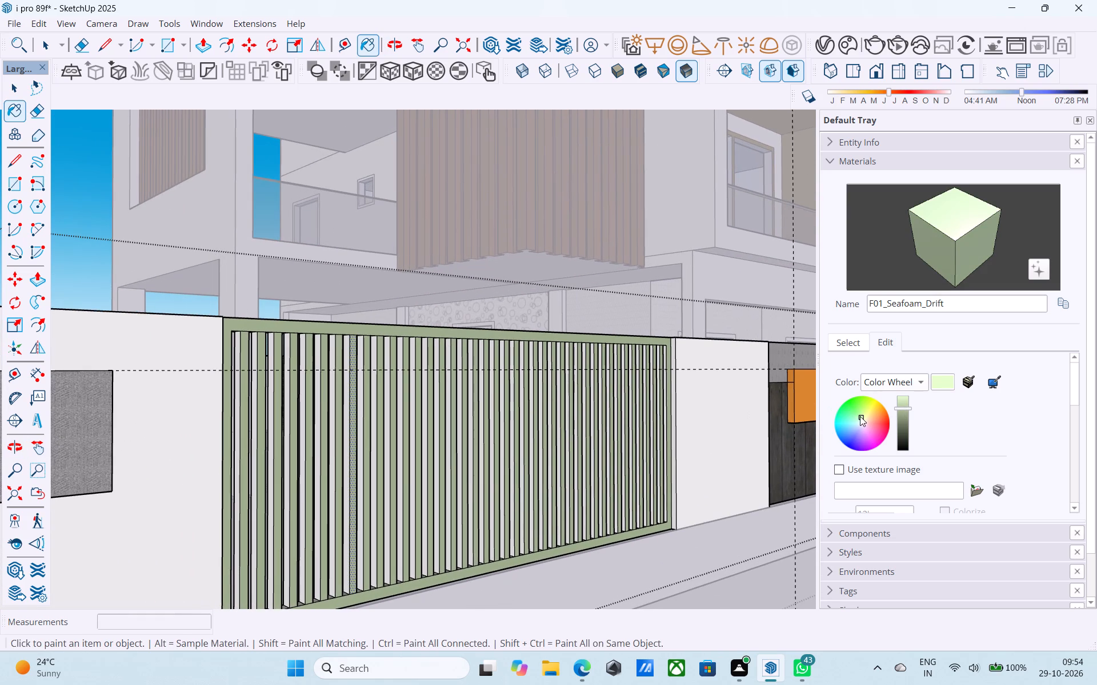
click(860, 416)
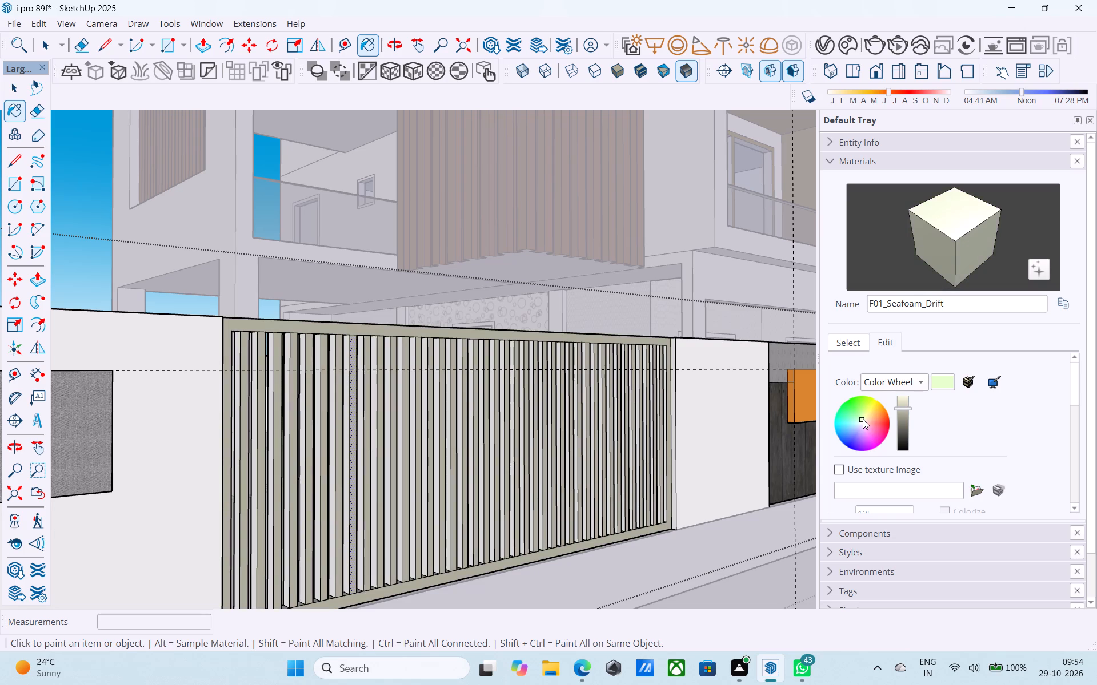
scroll(635, 375, down, 3)
key(space)
middle_drag(624, 376, 606, 381)
scroll(587, 389, down, 5)
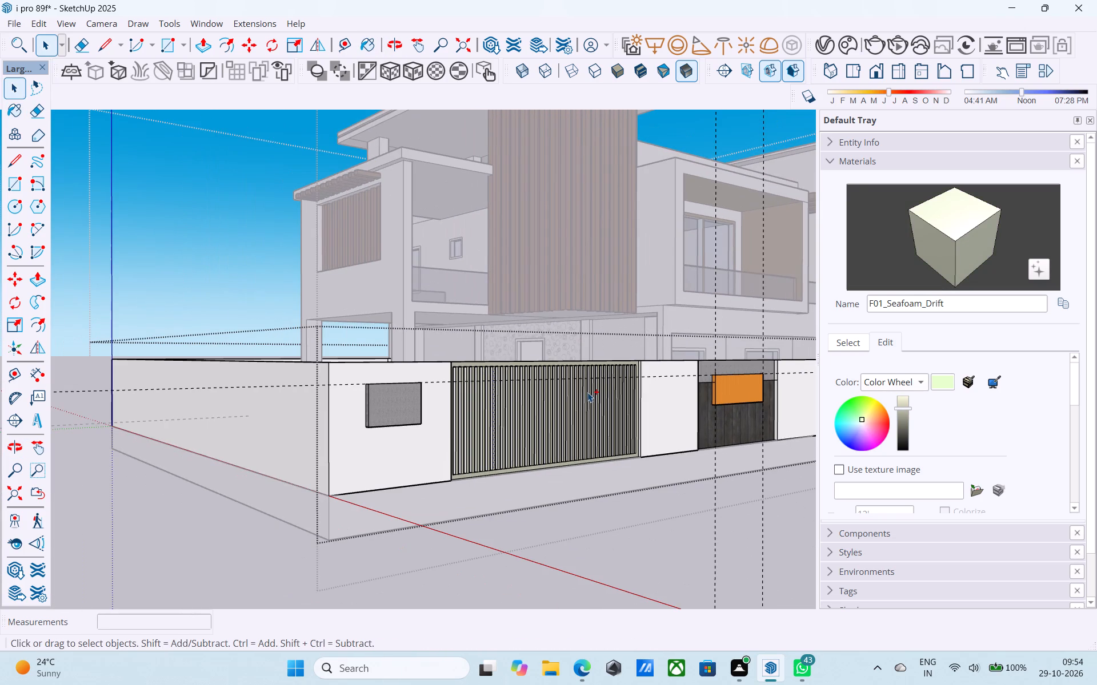
Save the model and leave the gate's editing context.
key(ctrl+s)
click(141, 525)
Examine the painted gate, the front boundary wall and the house facade from several angles.
scroll(234, 456, down, 3)
middle_drag(255, 453, 294, 509)
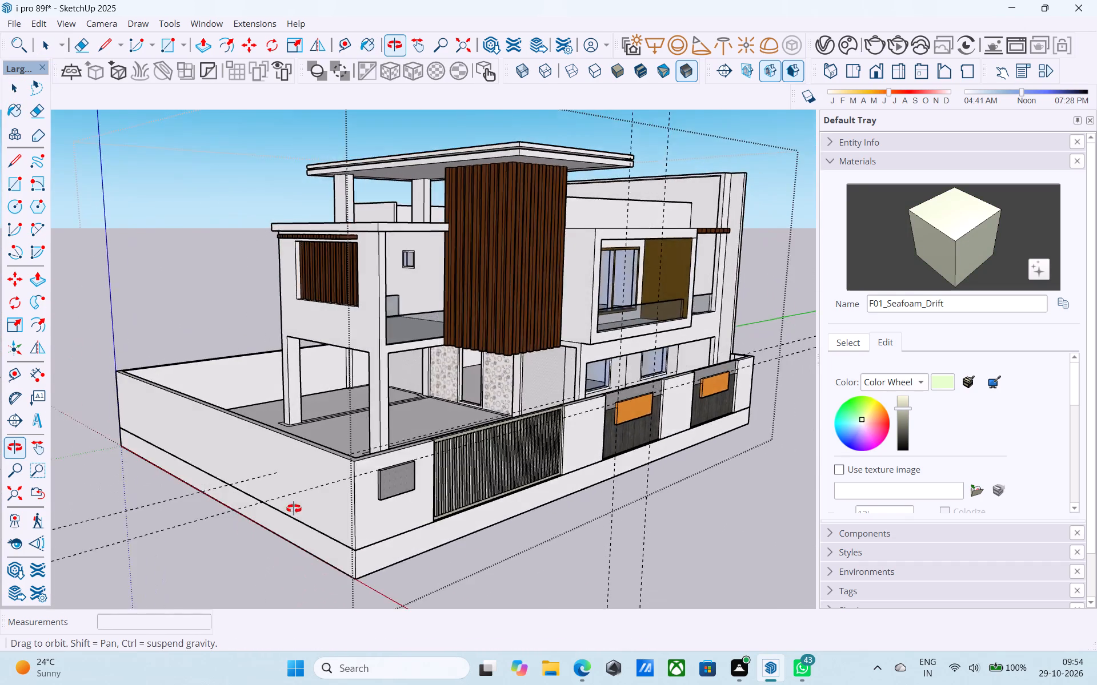
middle_drag(294, 509, 385, 526)
scroll(542, 486, up, 3)
scroll(540, 481, down, 2)
middle_drag(540, 481, 419, 409)
scroll(451, 398, up, 3)
scroll(451, 398, down, 3)
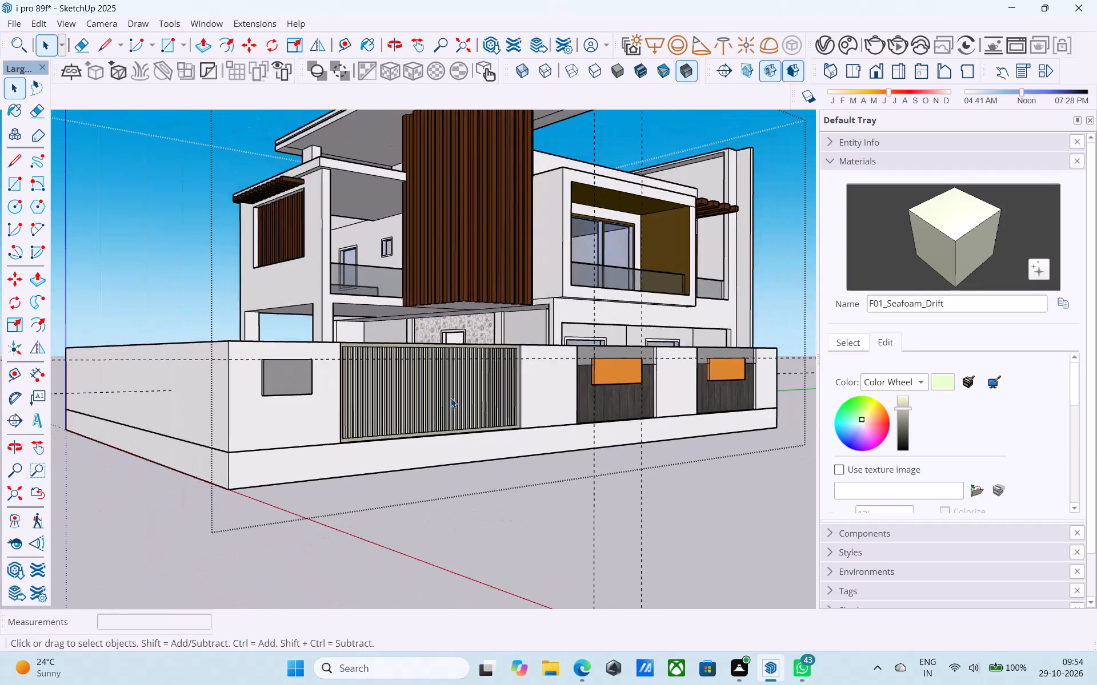
middle_drag(451, 398, 429, 432)
scroll(431, 432, down, 2)
middle_drag(422, 449, 343, 449)
scroll(322, 475, up, 3)
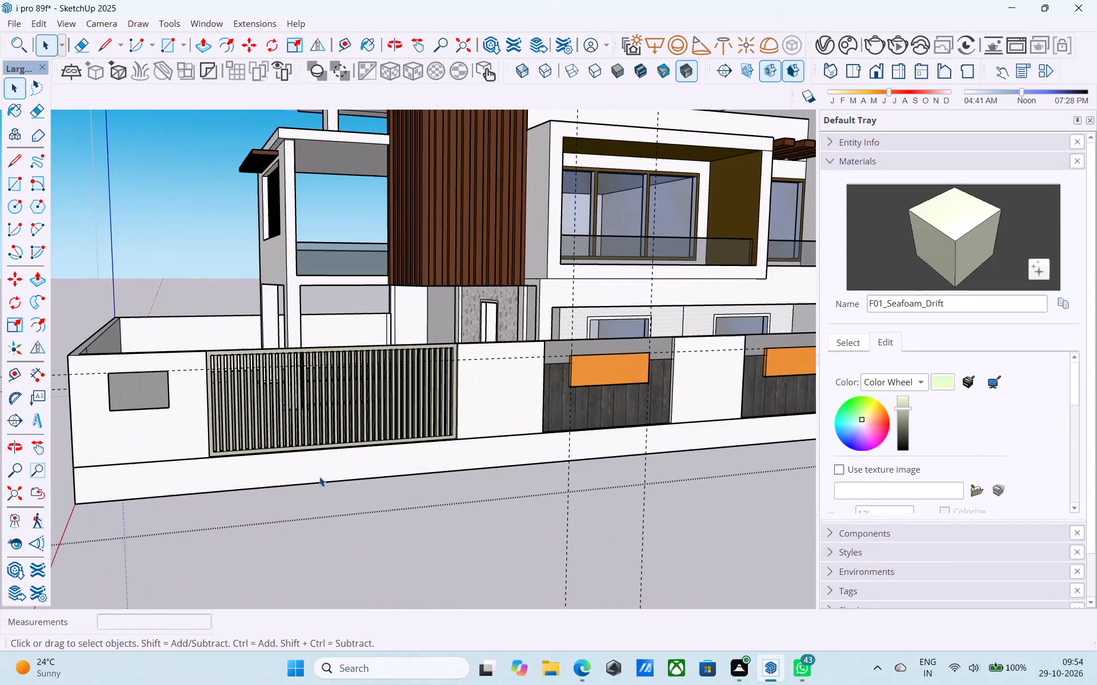
middle_drag(271, 478, 478, 538)
scroll(443, 526, up, 8)
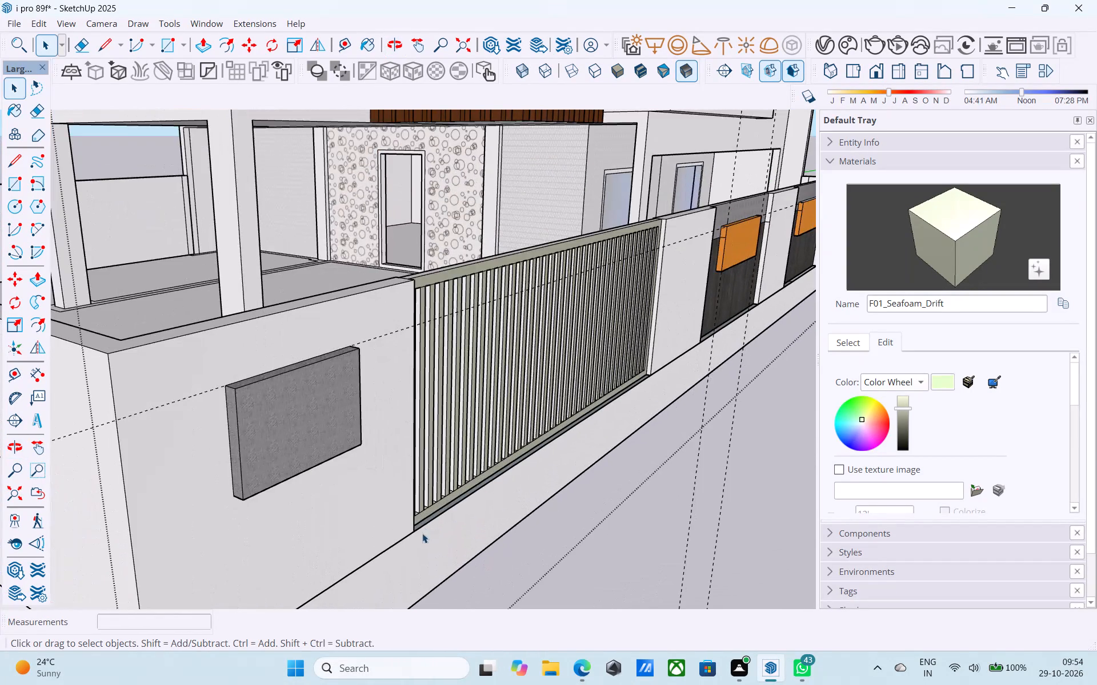
Reverse the narrow blue face running along the bottom of the gate so its front side faces outward.
click(420, 537)
middle_drag(419, 537, 447, 483)
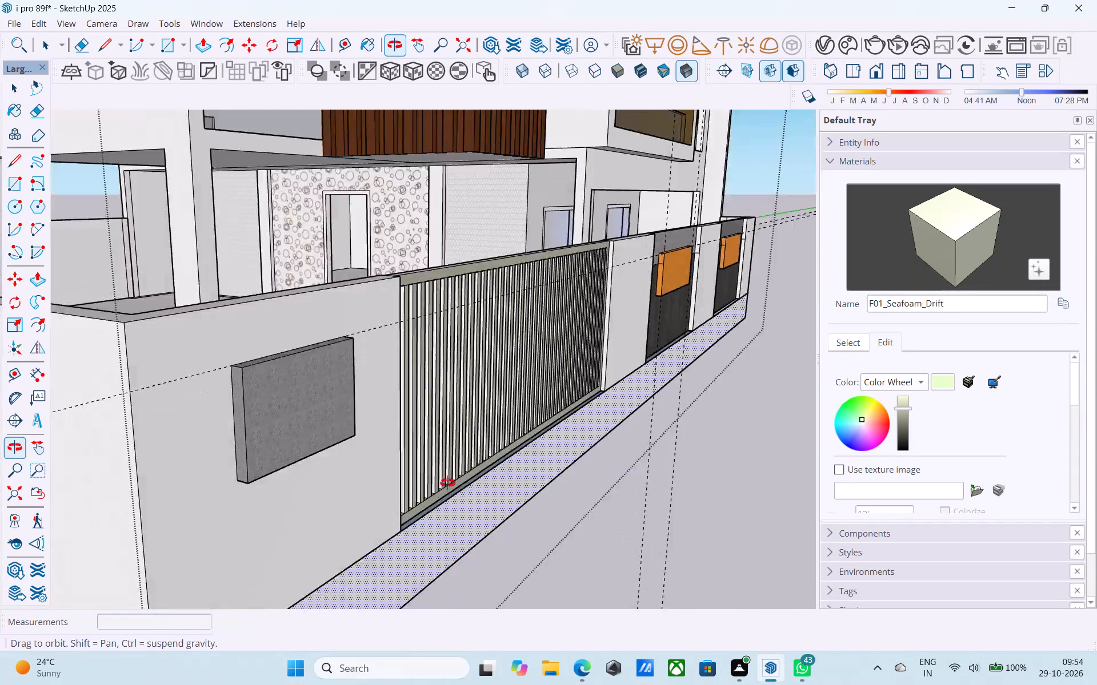
middle_drag(447, 483, 445, 543)
scroll(454, 514, down, 2)
shift+middle_drag(445, 519, 337, 582)
scroll(437, 369, up, 1)
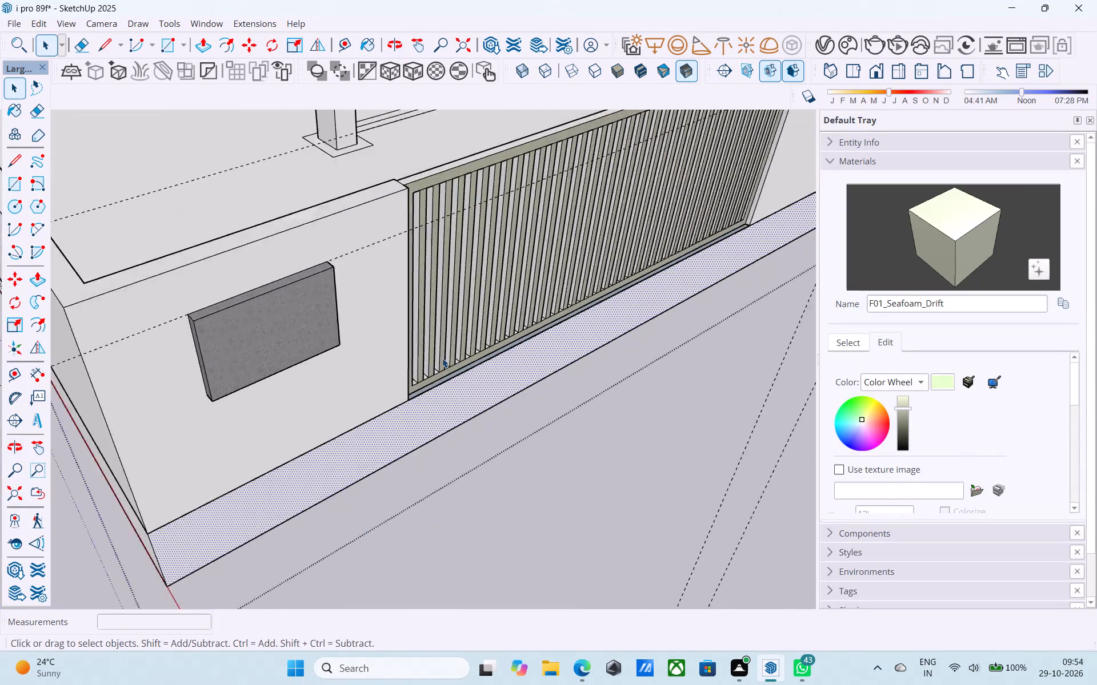
scroll(442, 358, up, 16)
middle_drag(452, 388, 120, 427)
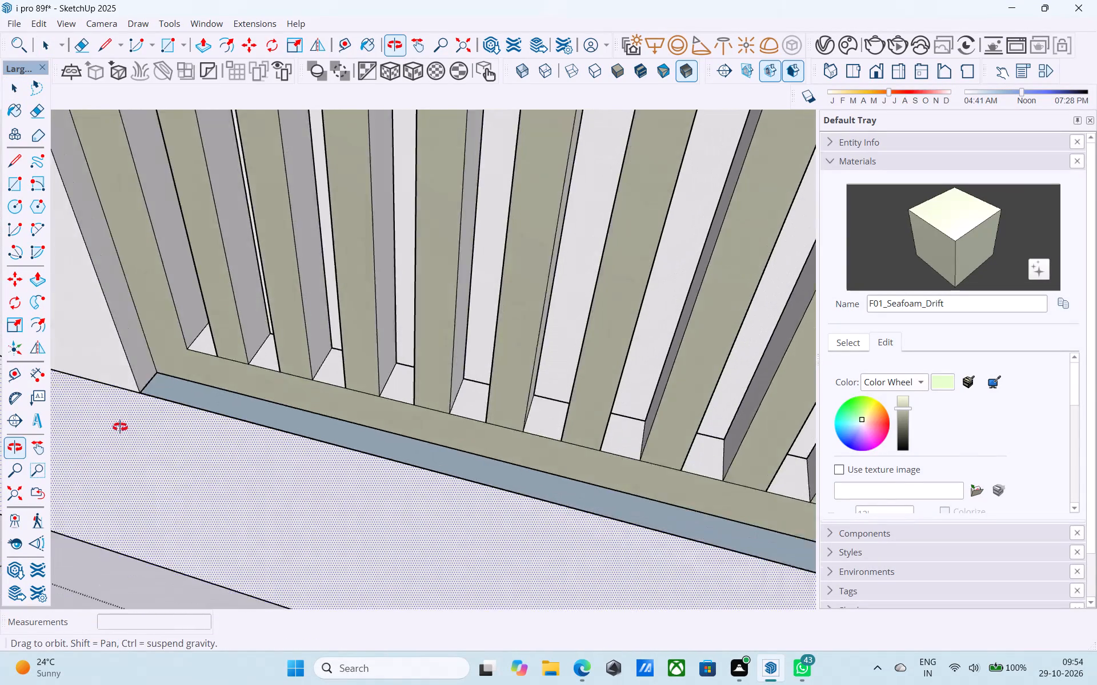
middle_drag(120, 427, 116, 426)
scroll(159, 424, up, 4)
click(223, 376)
middle_drag(235, 380, 350, 284)
scroll(337, 301, up, 1)
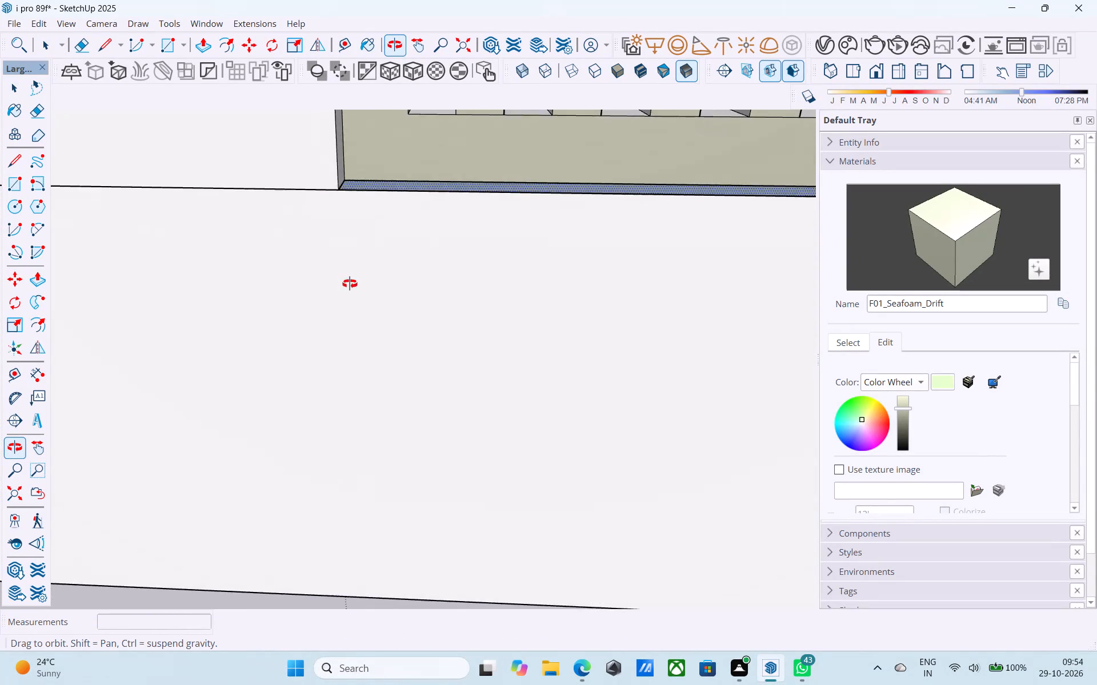
middle_drag(350, 284, 207, 449)
right_click(246, 385)
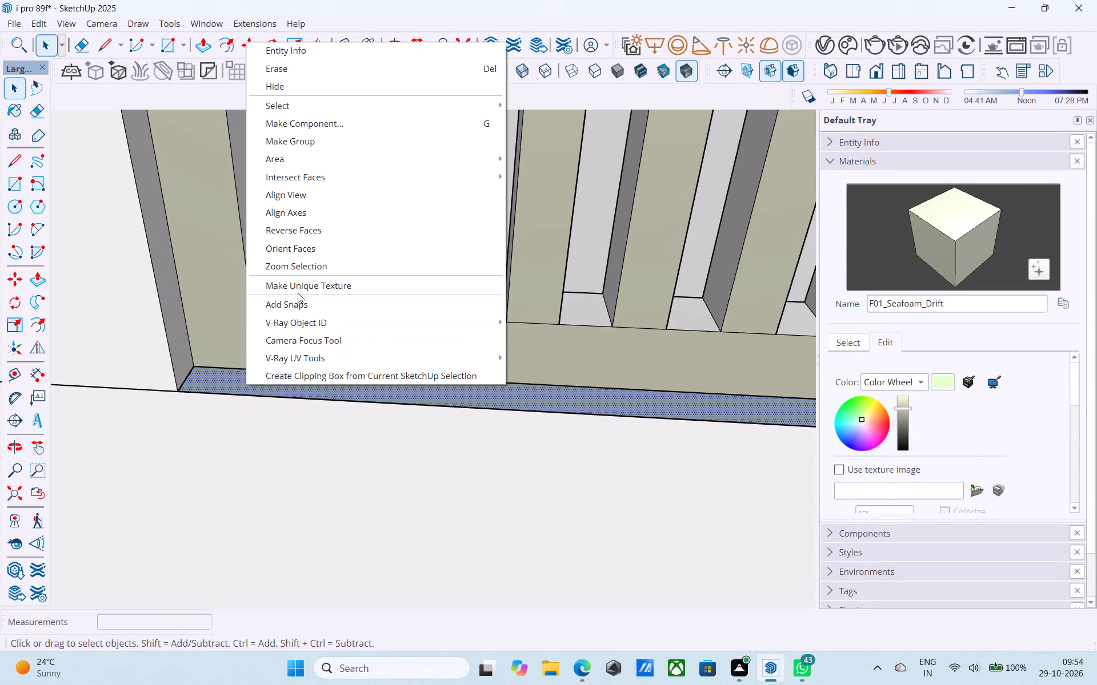
click(309, 232)
Draw a 2' vertical line down the plinth from the gate's bottom corner nearest the grey block.
scroll(303, 244, down, 6)
shift+middle_drag(146, 406, 269, 405)
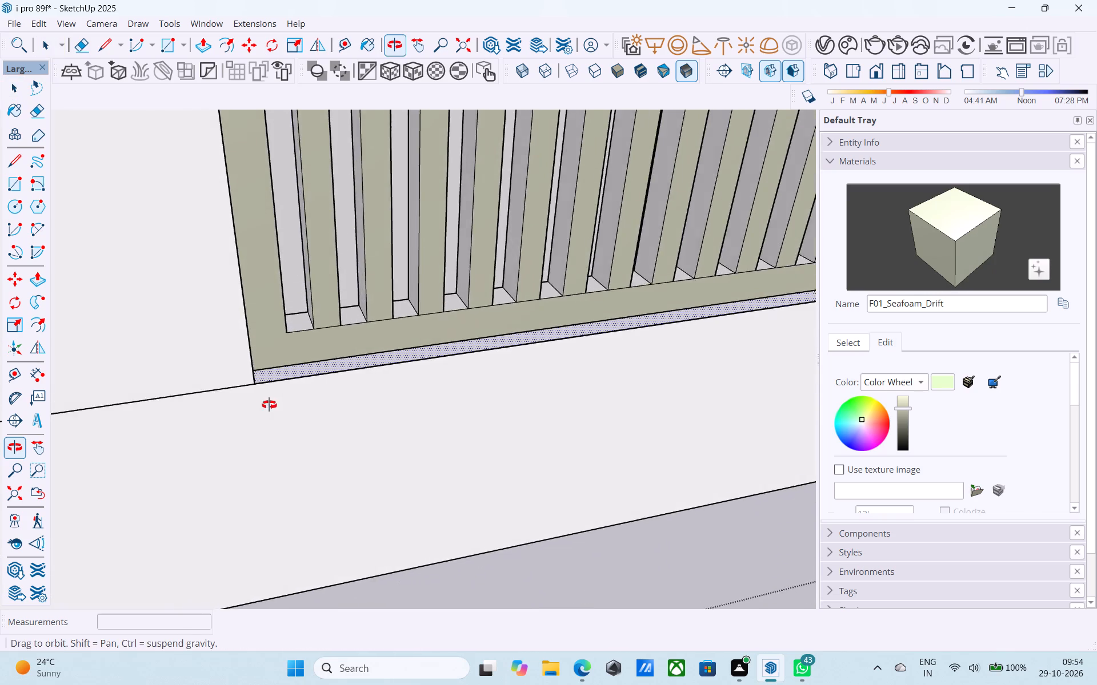
shift+middle_drag(269, 405, 311, 413)
scroll(311, 413, down, 1)
shift+middle_drag(310, 408, 303, 320)
key(l)
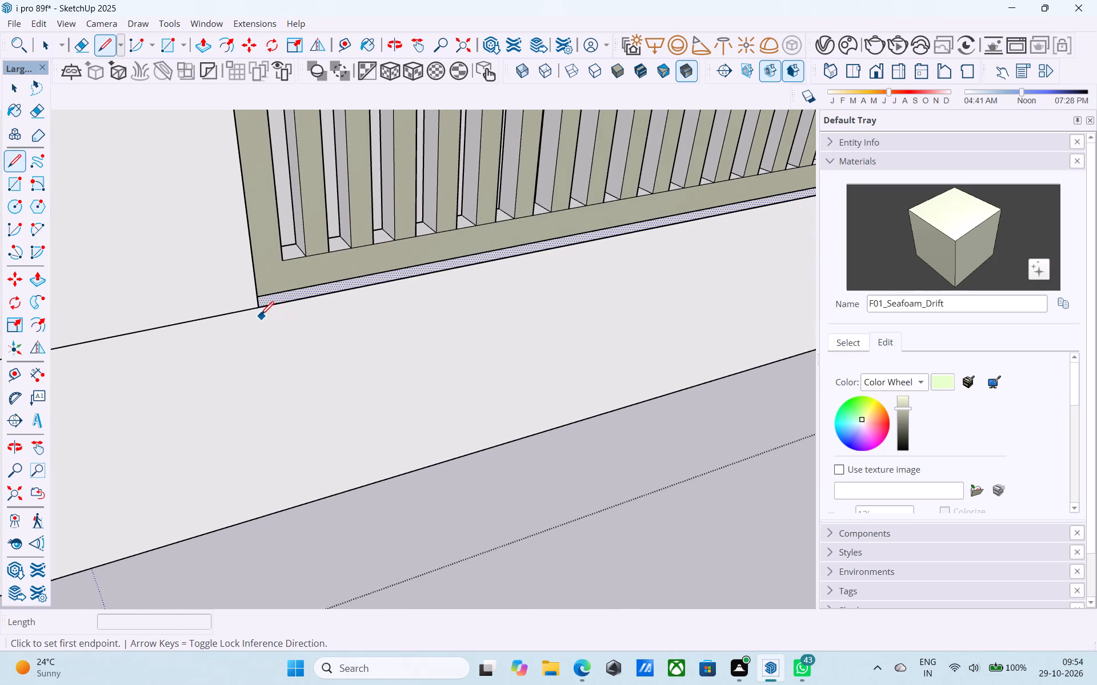
click(257, 307)
click(284, 509)
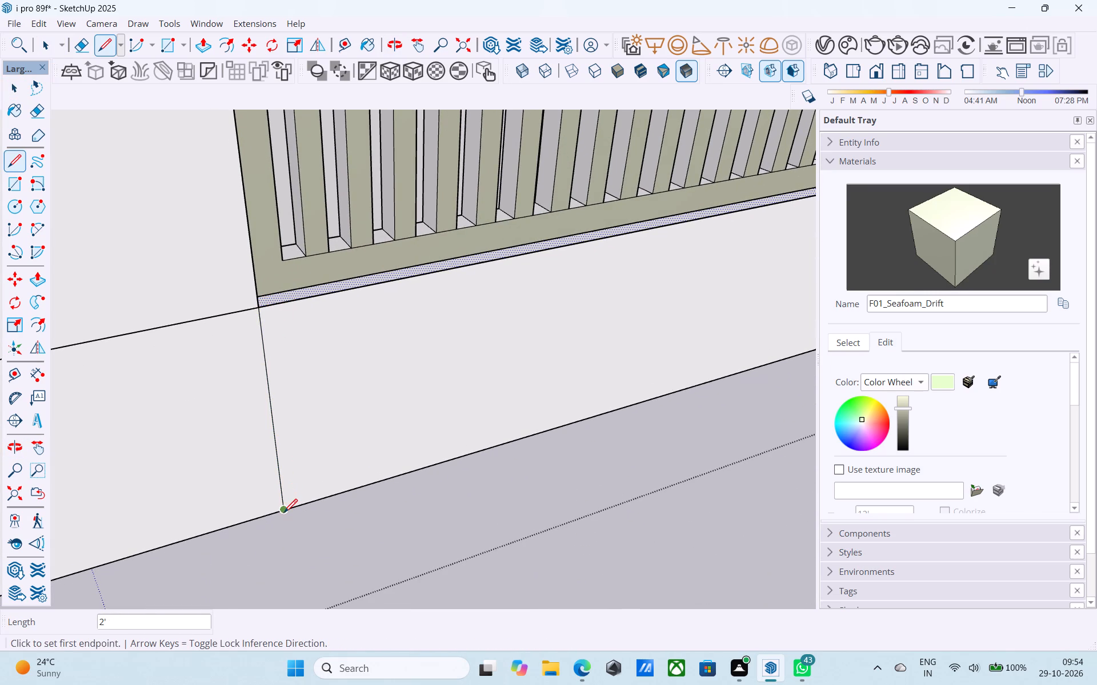
Draw a 4' line outward along the ground from the foot of that vertical line, perpendicular to the wall.
click(284, 514)
scroll(283, 515, down, 14)
scroll(331, 547, down, 4)
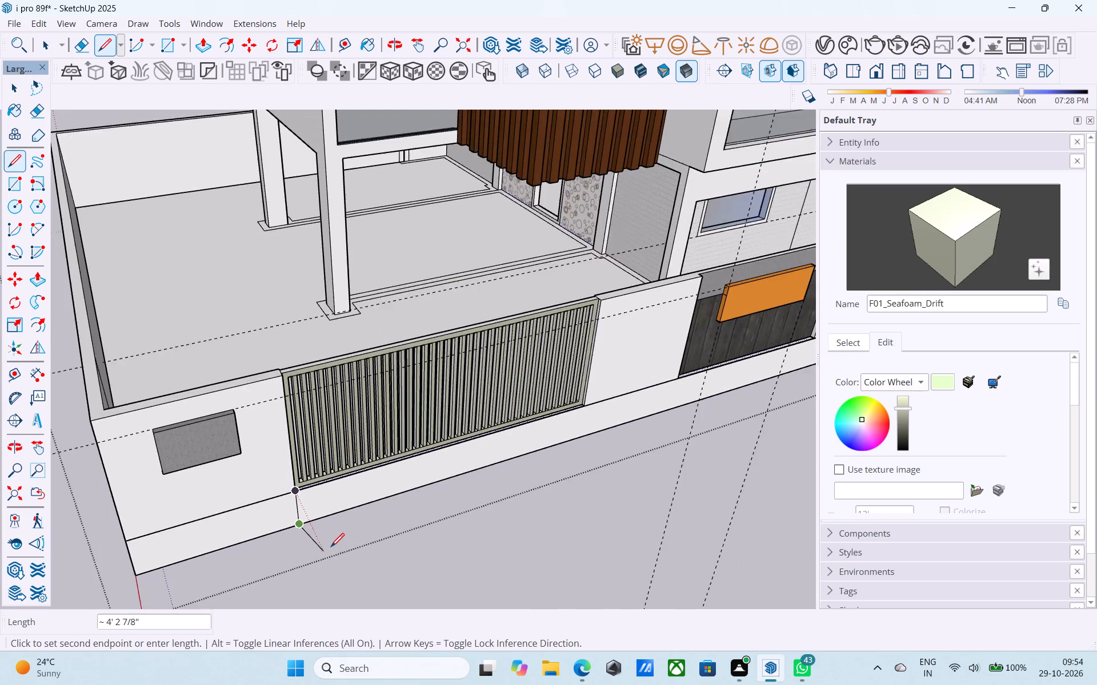
middle_drag(331, 548, 315, 461)
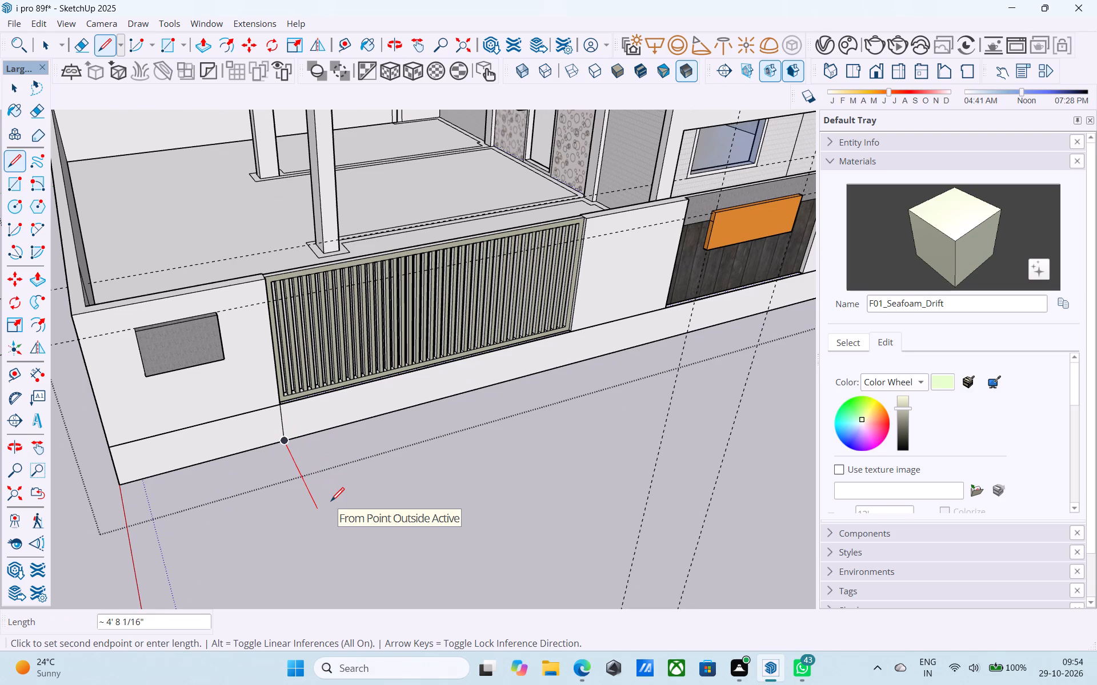
text(2')
key(Return)
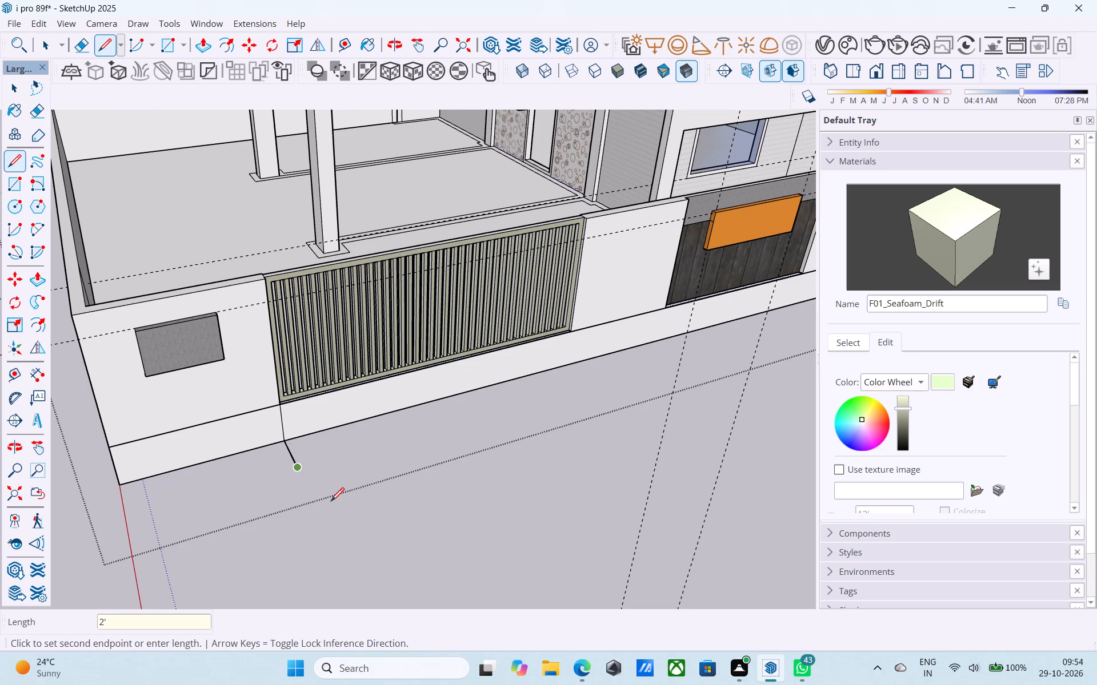
text(4')
key(Return)
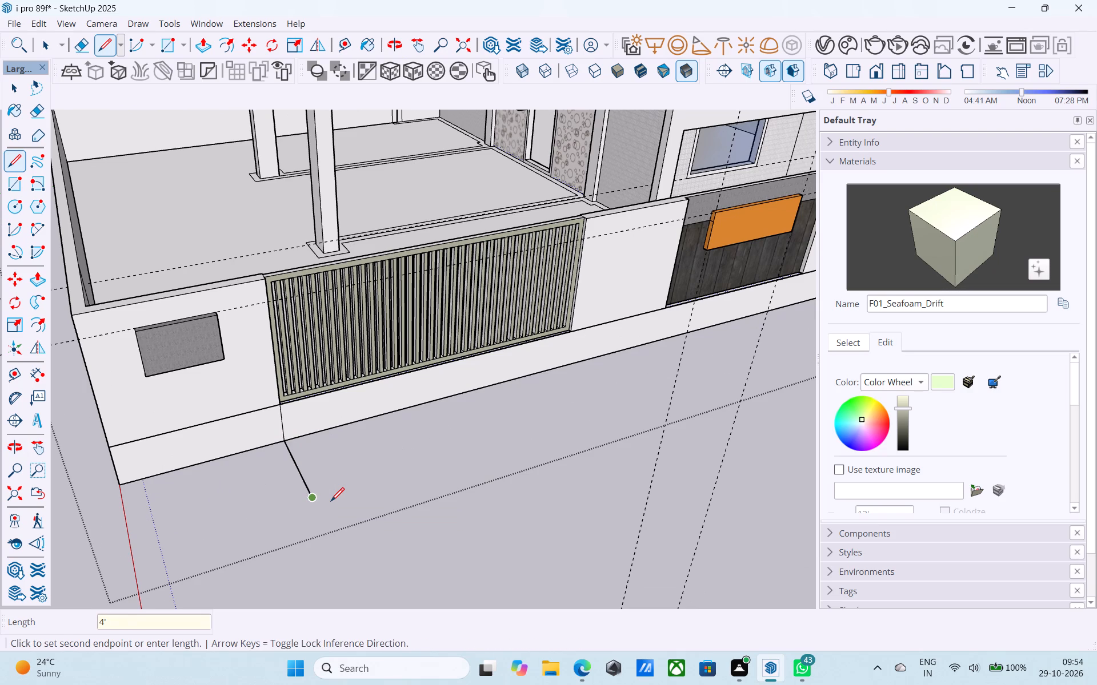
key(space)
Draw a matching 2' vertical line down the plinth from the gate's far bottom corner, nearest the amber panels.
key(l)
scroll(584, 339, up, 5)
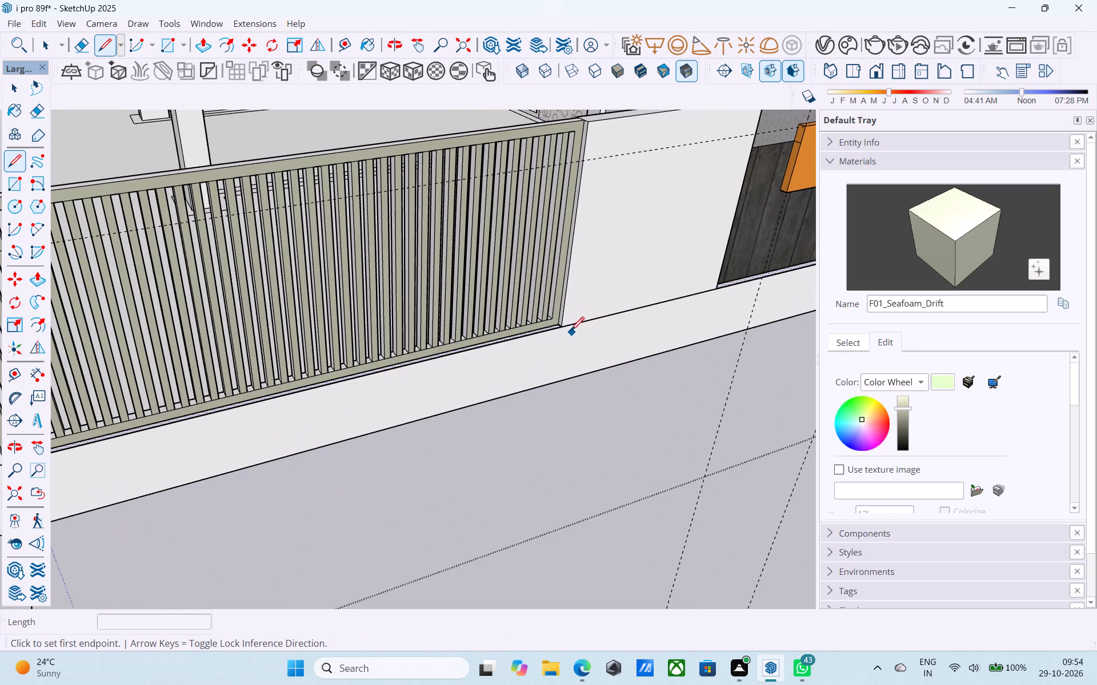
click(566, 329)
key(l)
scroll(565, 337, up, 6)
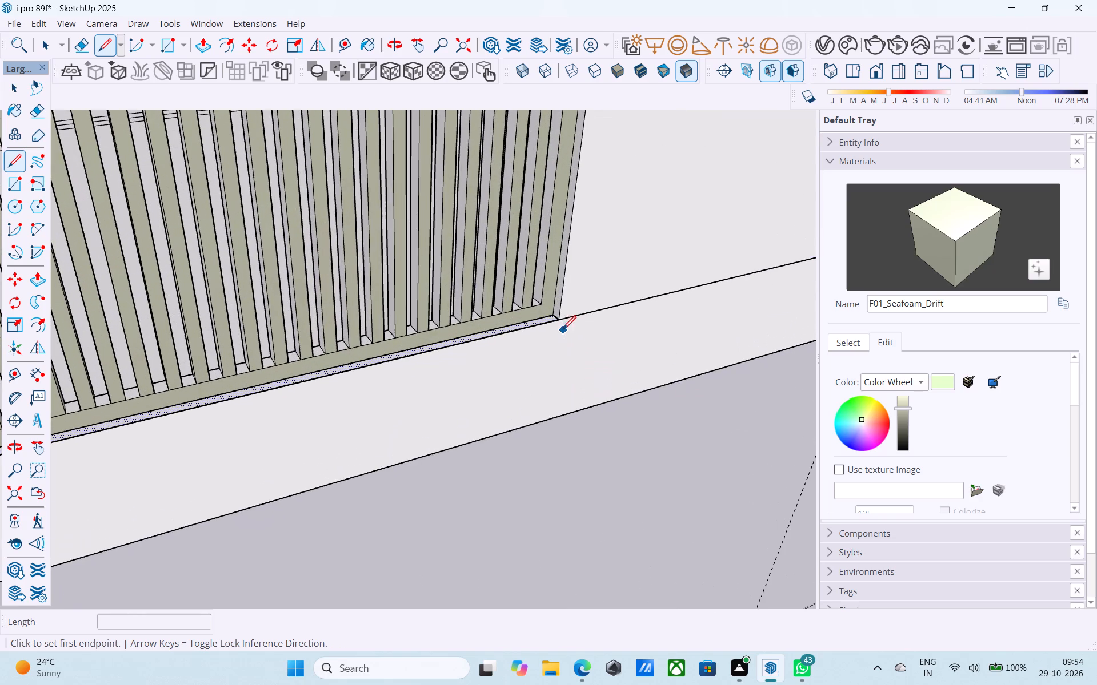
click(560, 321)
click(547, 424)
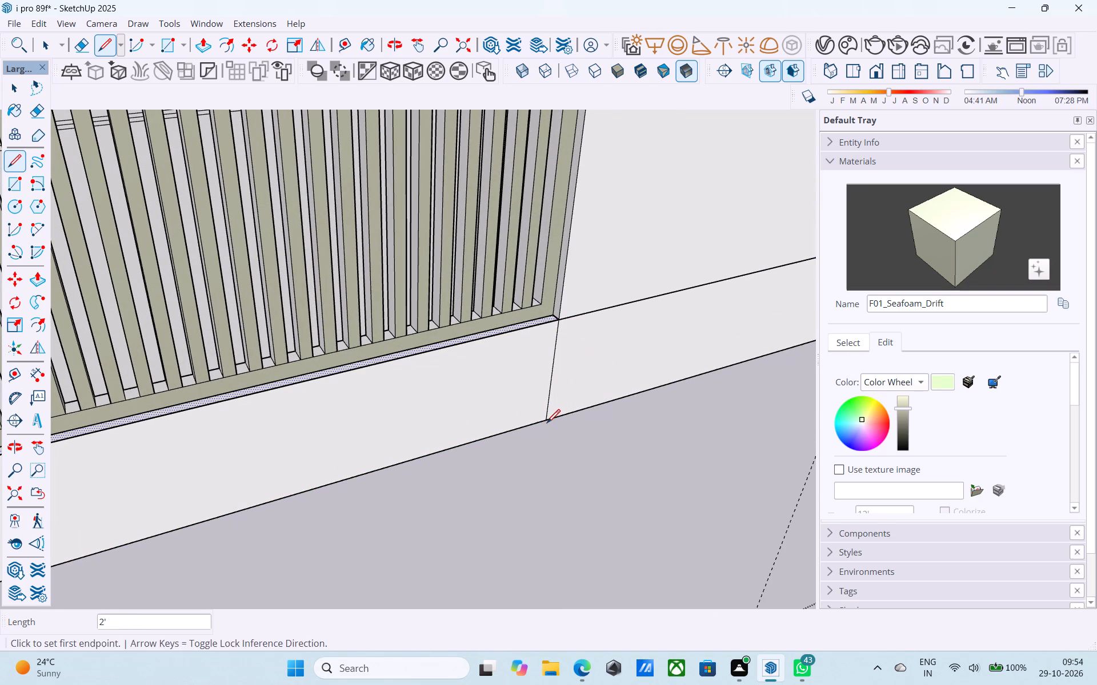
Draw a 4' line outward along the ground from the foot of the far vertical line.
click(546, 421)
scroll(539, 377, down, 13)
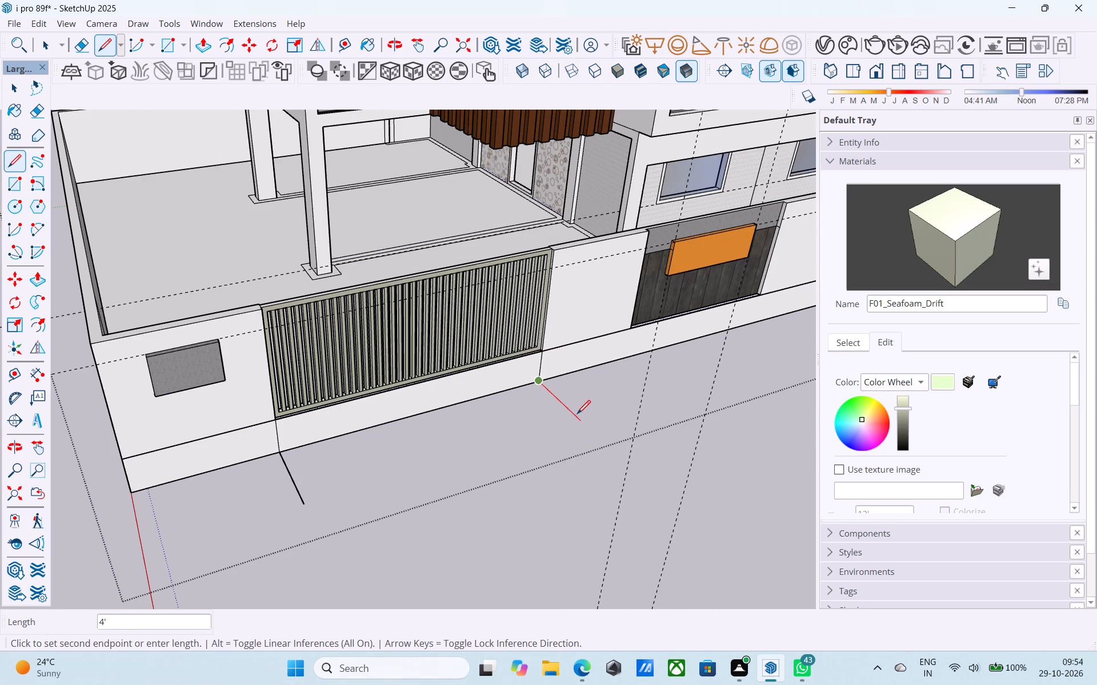
text(4')
key(Return)
key(space)
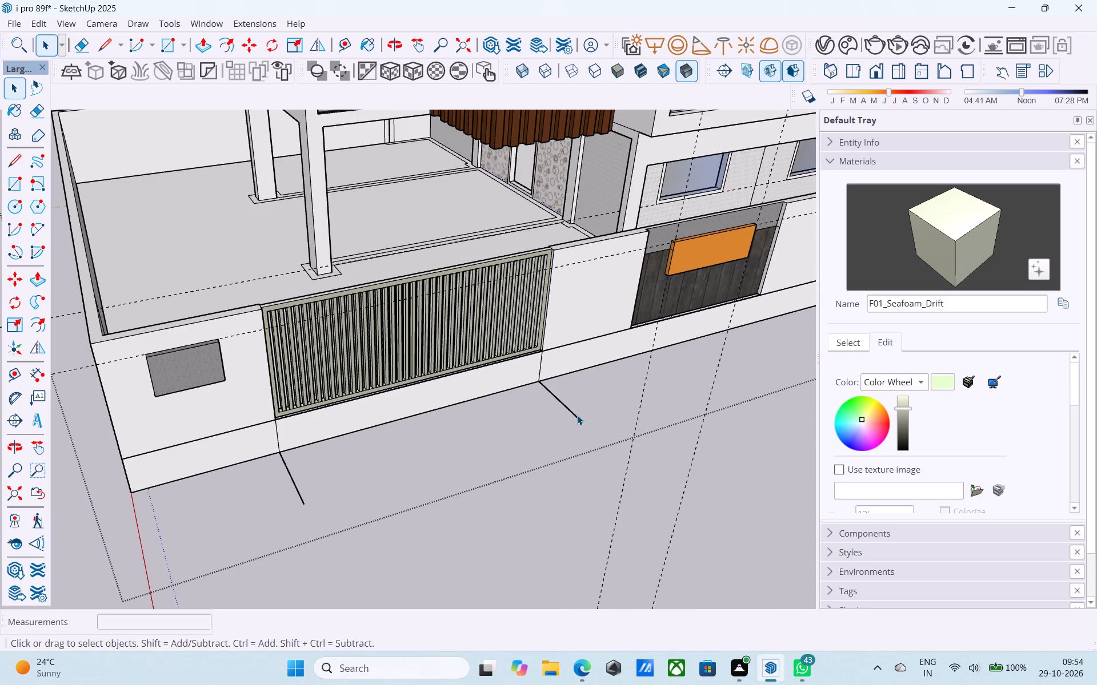
Form a sloped entrance ramp by joining the outer endpoints with a 15' edge and drawing both sloping edges up to the gate corners.
key(l)
click(583, 424)
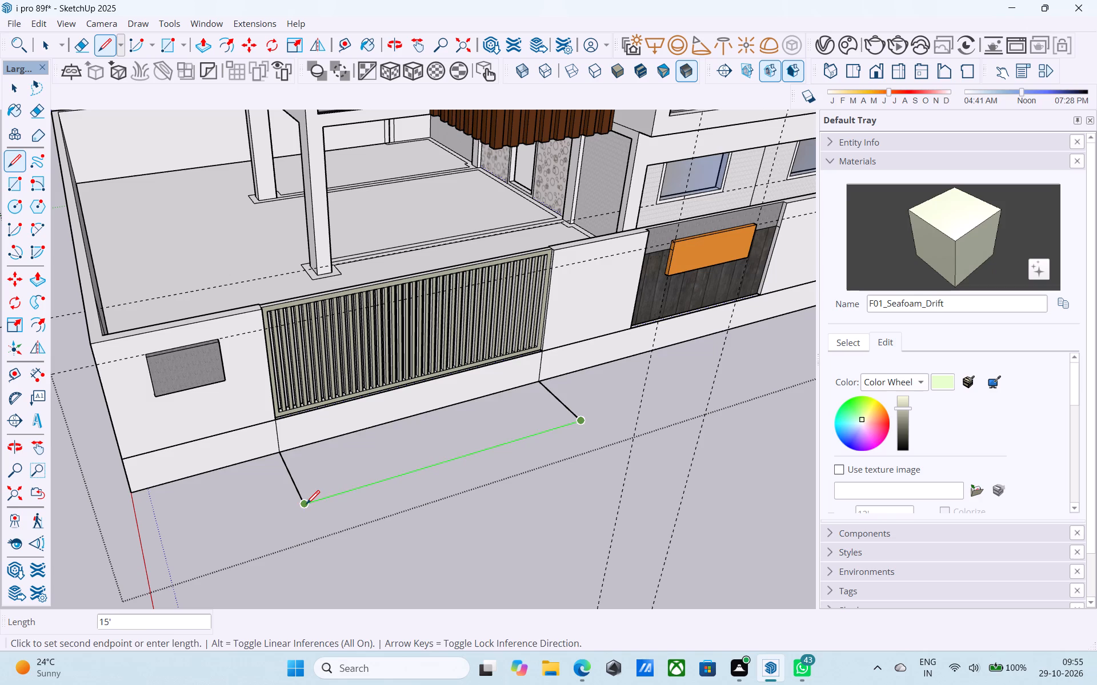
click(306, 505)
click(303, 505)
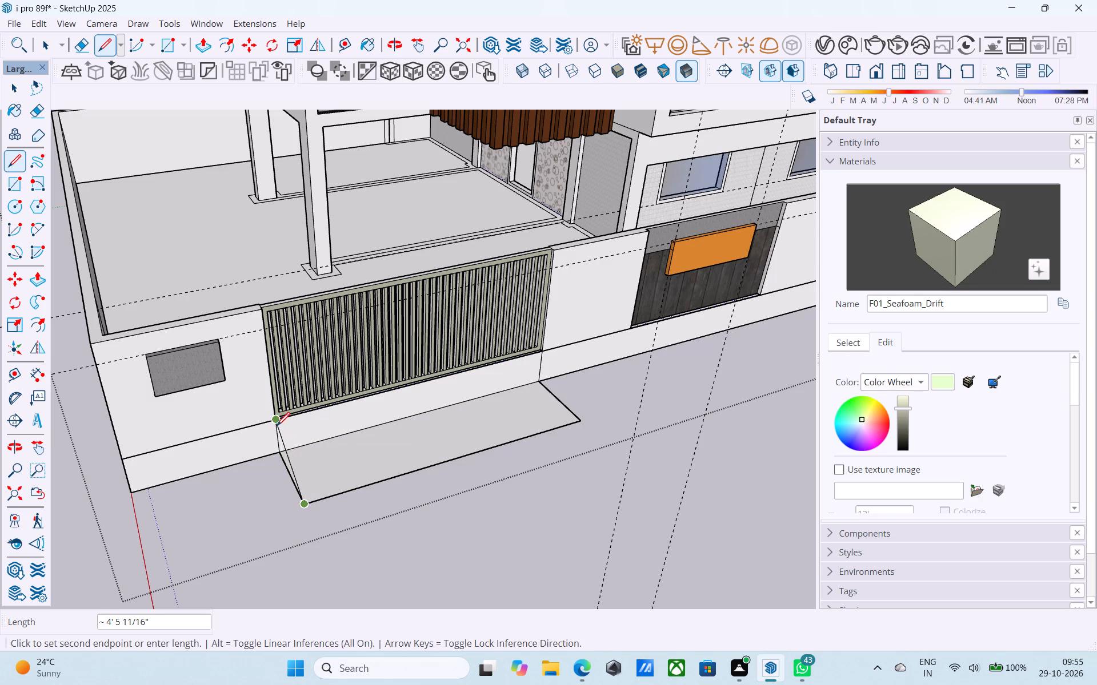
click(277, 426)
click(578, 422)
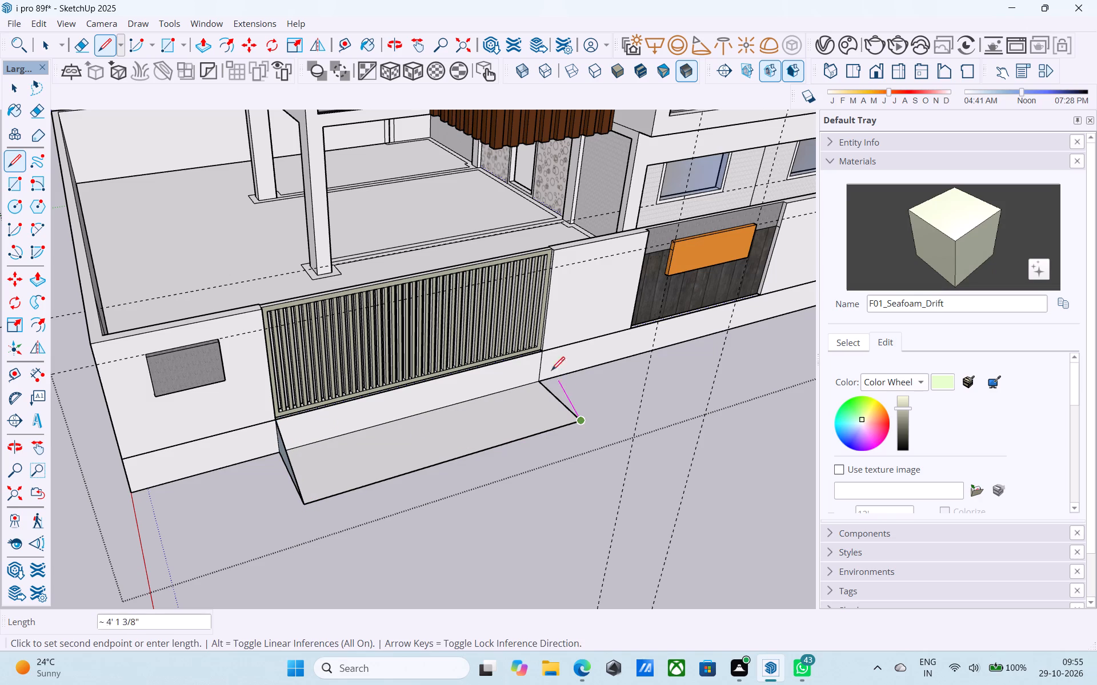
click(546, 357)
key(space)
Reverse the ramp's triangular side face nearest the grey block and its sloping top face.
middle_drag(419, 430, 511, 398)
scroll(408, 441, up, 4)
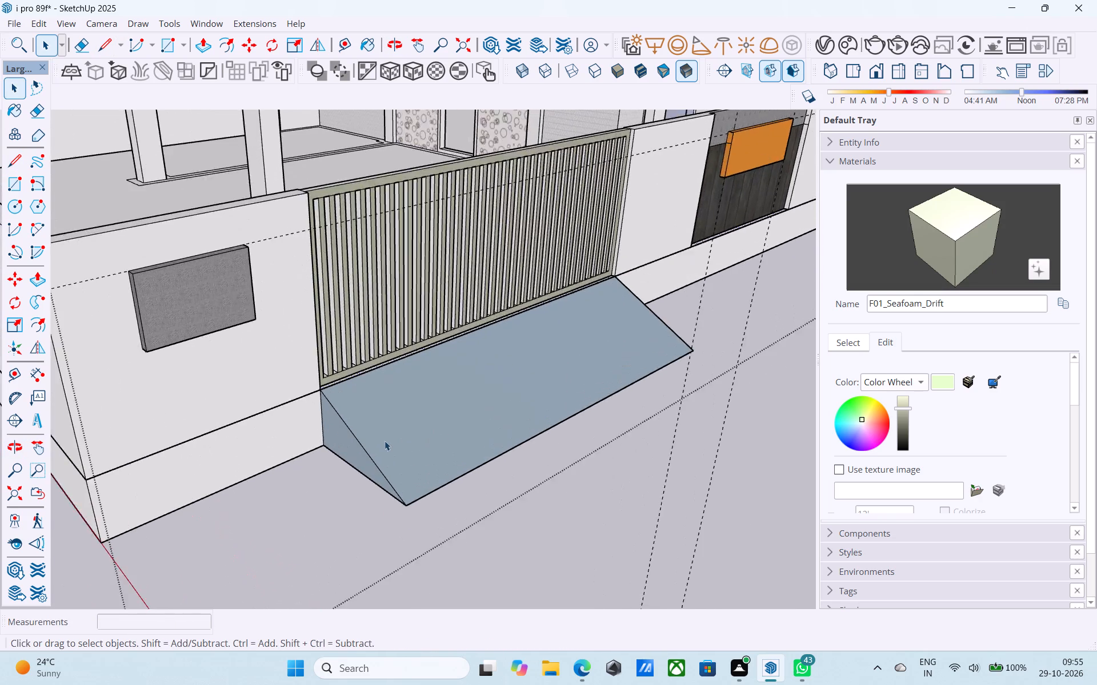
scroll(385, 441, up, 3)
click(337, 441)
right_click(337, 441)
click(376, 291)
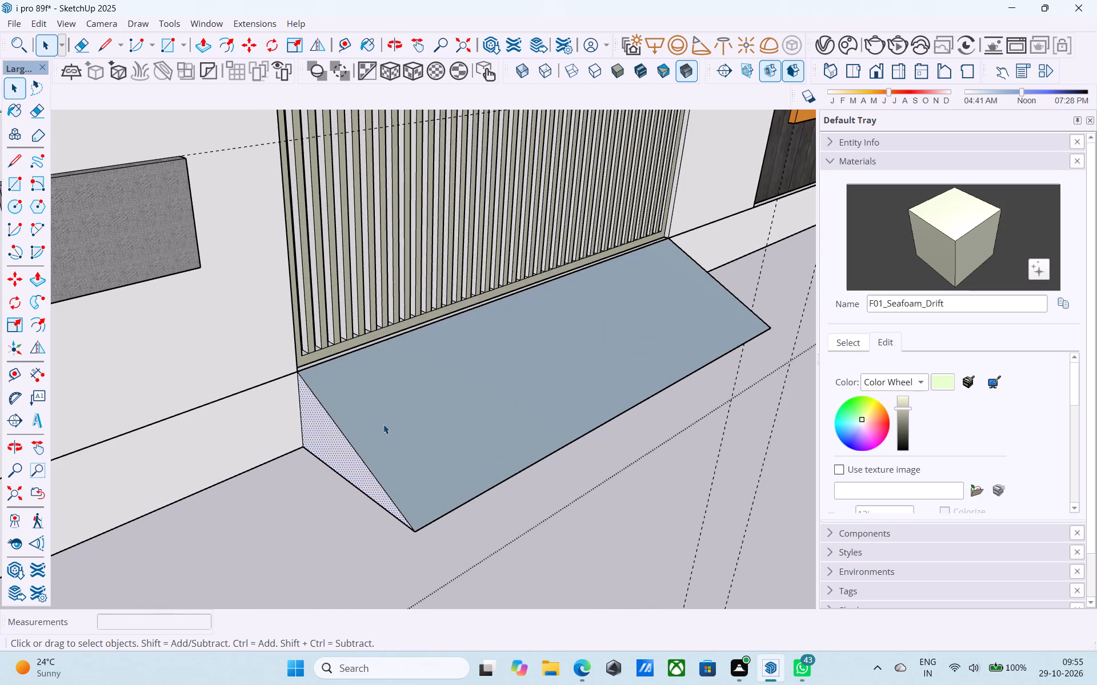
click(383, 424)
right_click(383, 424)
click(417, 276)
Reverse the triangular side face at the ramp's far end, towards the amber panels.
scroll(510, 308, down, 4)
middle_drag(509, 322, 152, 337)
scroll(132, 338, down, 4)
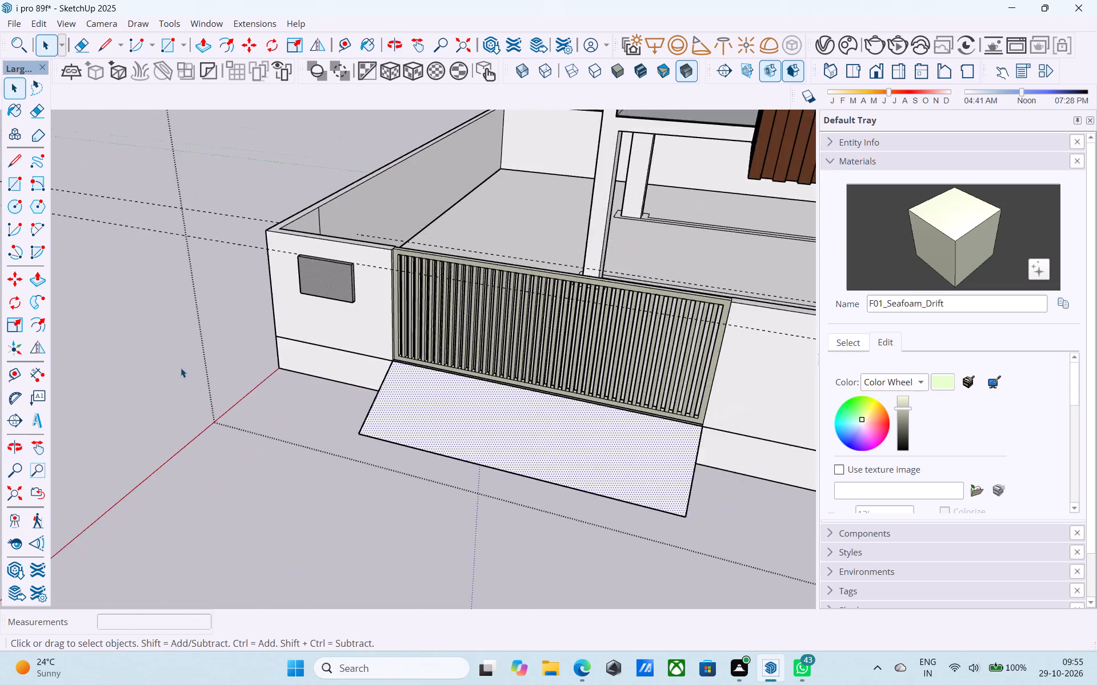
scroll(181, 368, down, 3)
middle_drag(606, 424, 402, 355)
scroll(530, 532, up, 8)
click(510, 440)
right_click(510, 440)
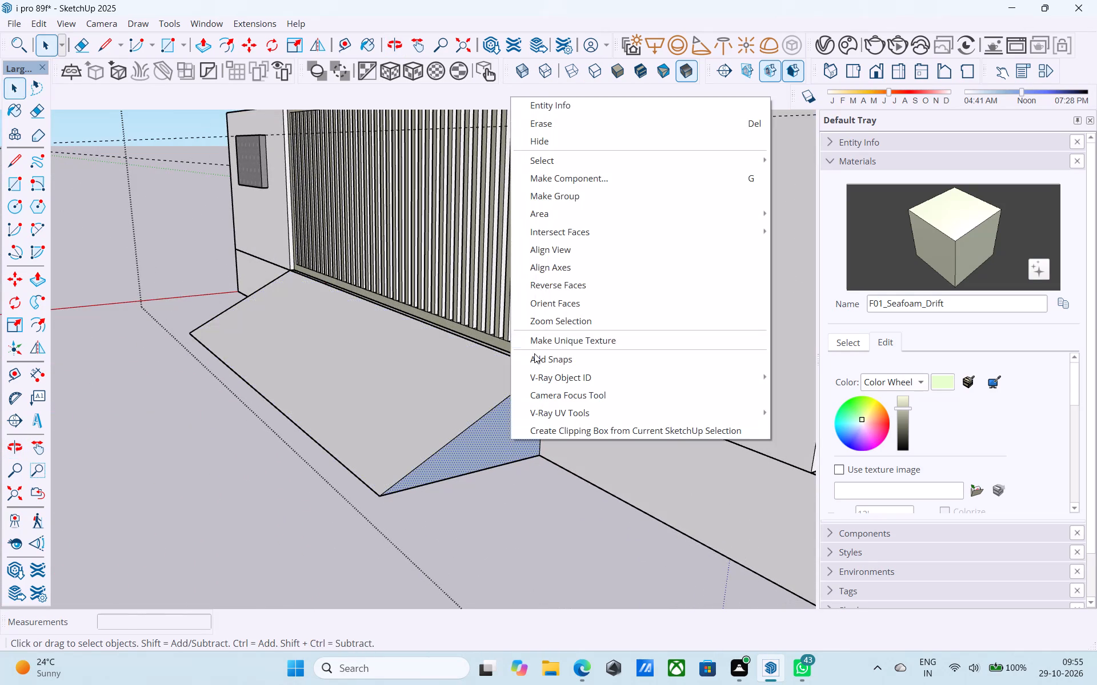
click(573, 288)
Save the model with the new entrance ramp.
scroll(470, 325, down, 3)
middle_drag(465, 339, 855, 404)
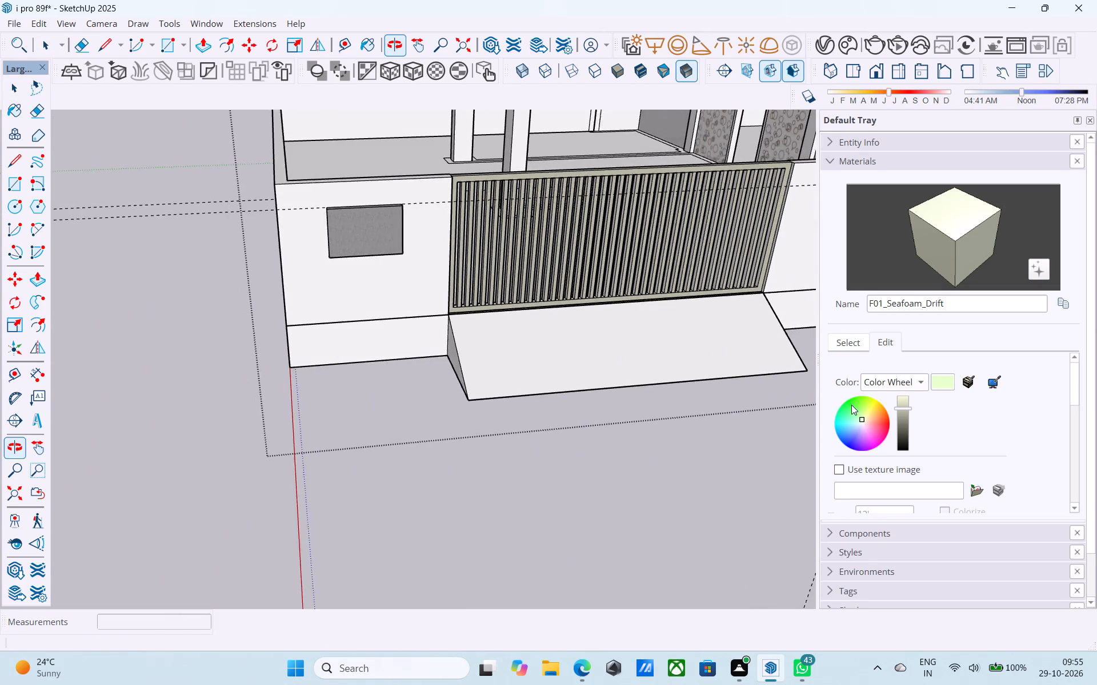
scroll(715, 375, down, 3)
middle_drag(715, 375, 713, 409)
key(ctrl+s)
Examine the gate ramp, boundary wall and whole house exterior from different angles.
scroll(688, 413, down, 2)
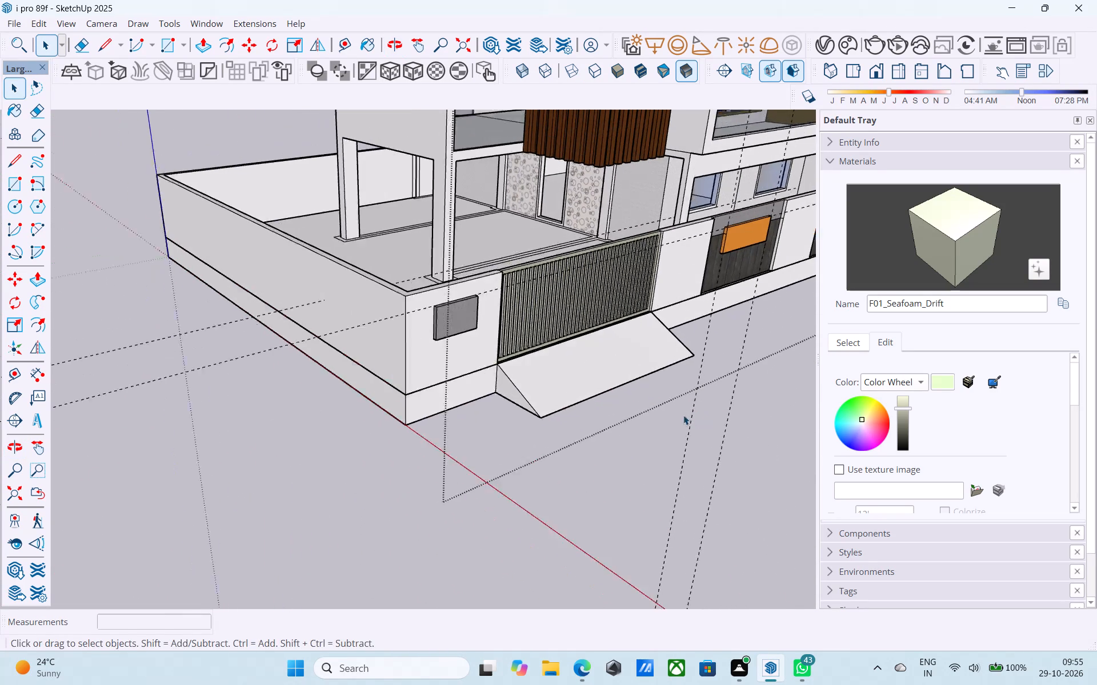
scroll(683, 415, down, 6)
middle_drag(679, 420, 604, 425)
scroll(585, 406, up, 8)
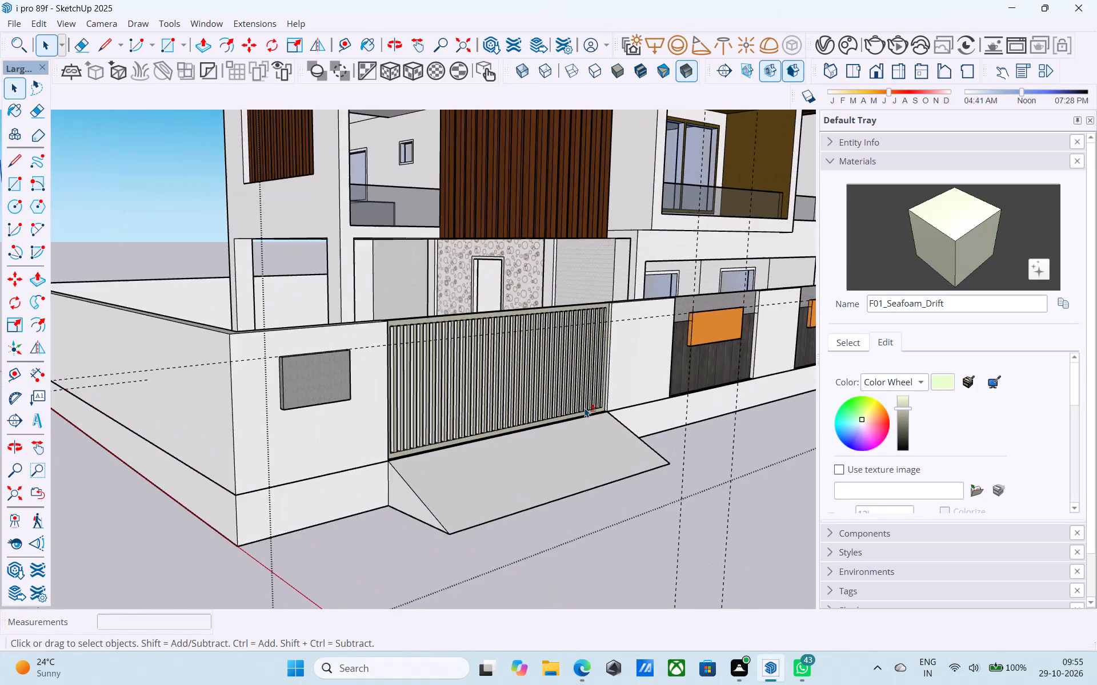
shift+middle_drag(578, 434, 783, 434)
middle_drag(744, 452, 482, 477)
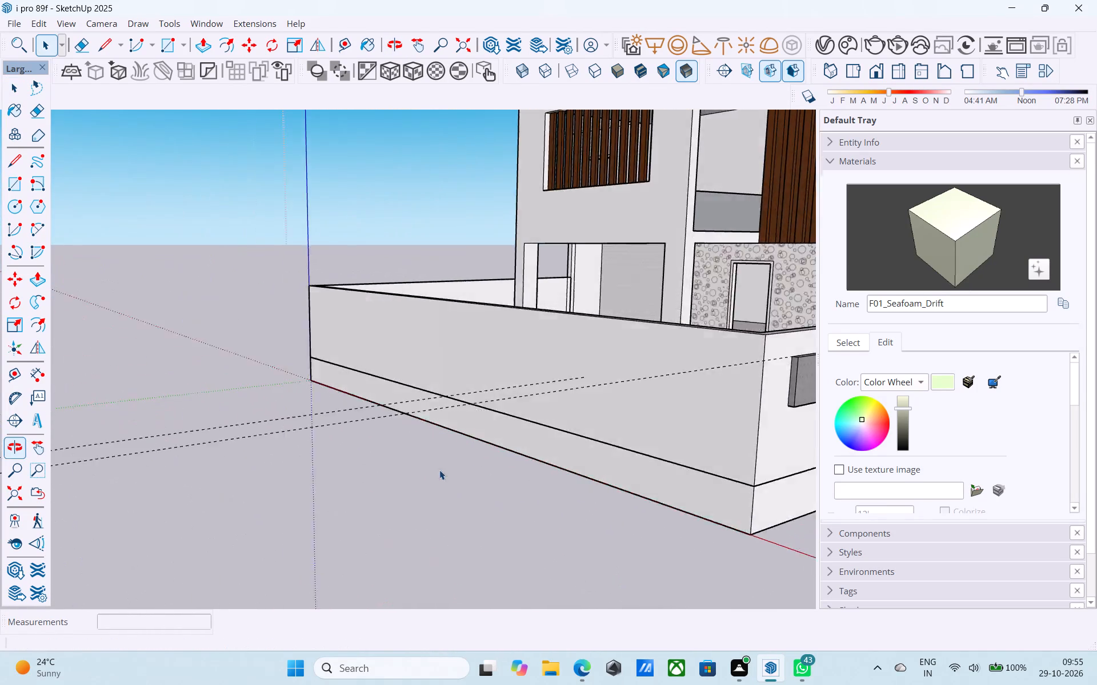
scroll(434, 469, down, 4)
shift+middle_drag(624, 448, 475, 447)
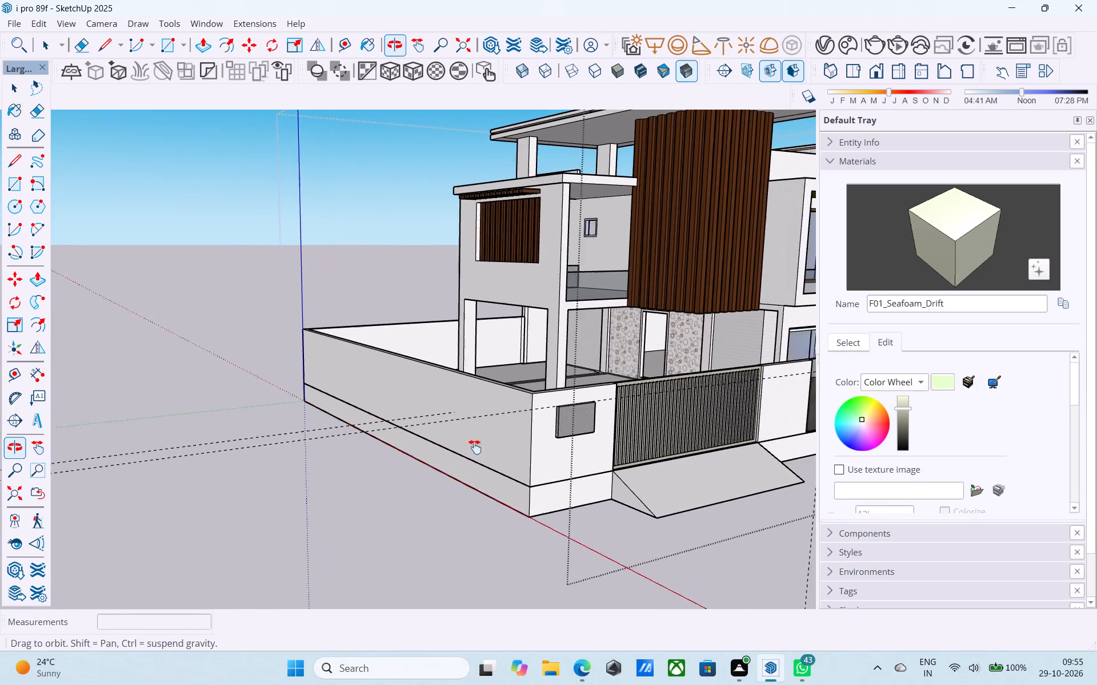
shift+middle_drag(475, 447, 408, 457)
middle_drag(388, 474, 234, 540)
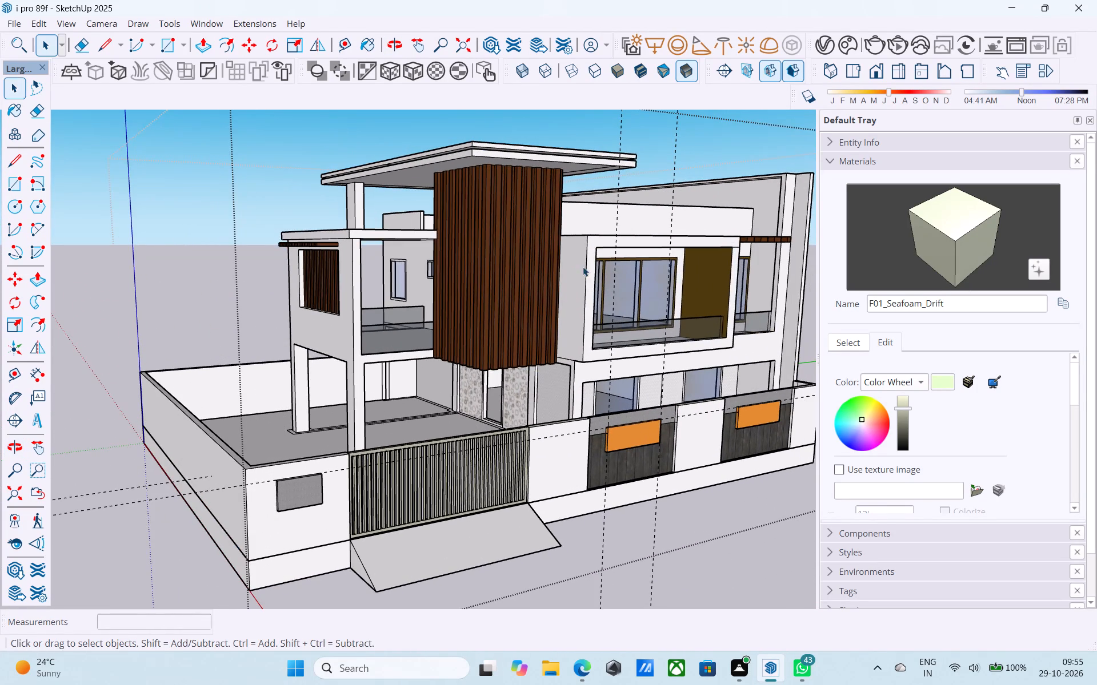
shift+middle_drag(572, 287, 487, 333)
middle_drag(481, 334, 583, 342)
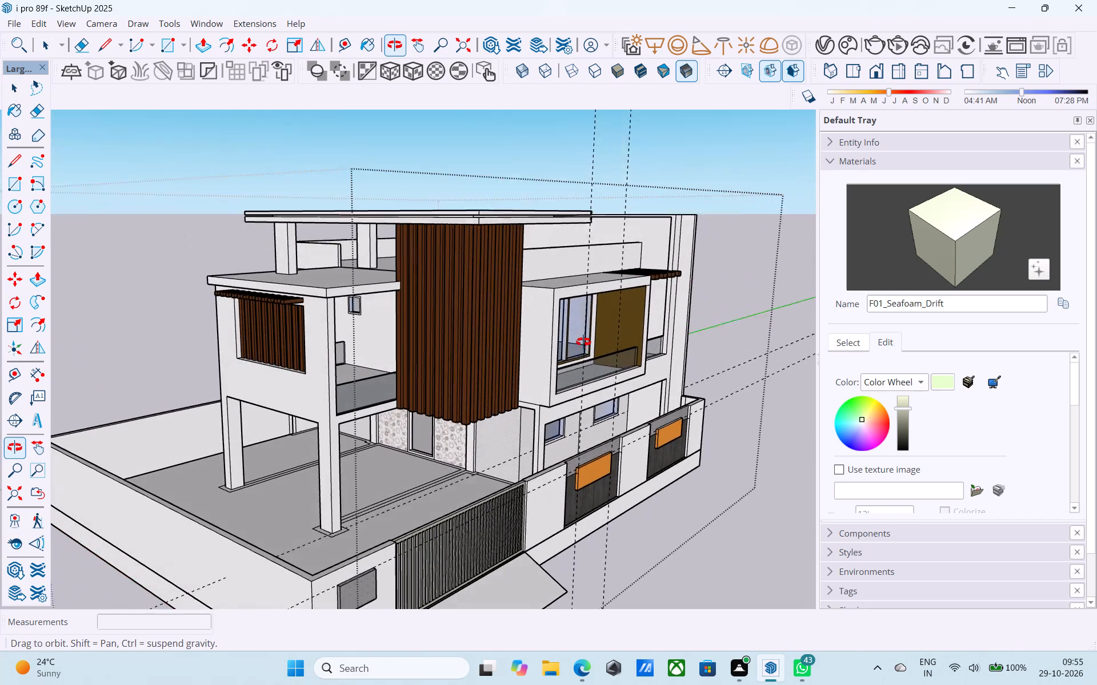
Pick the Glass_Basic_01 material from the Glass collection for painting.
middle_drag(583, 342, 583, 341)
click(848, 336)
click(892, 364)
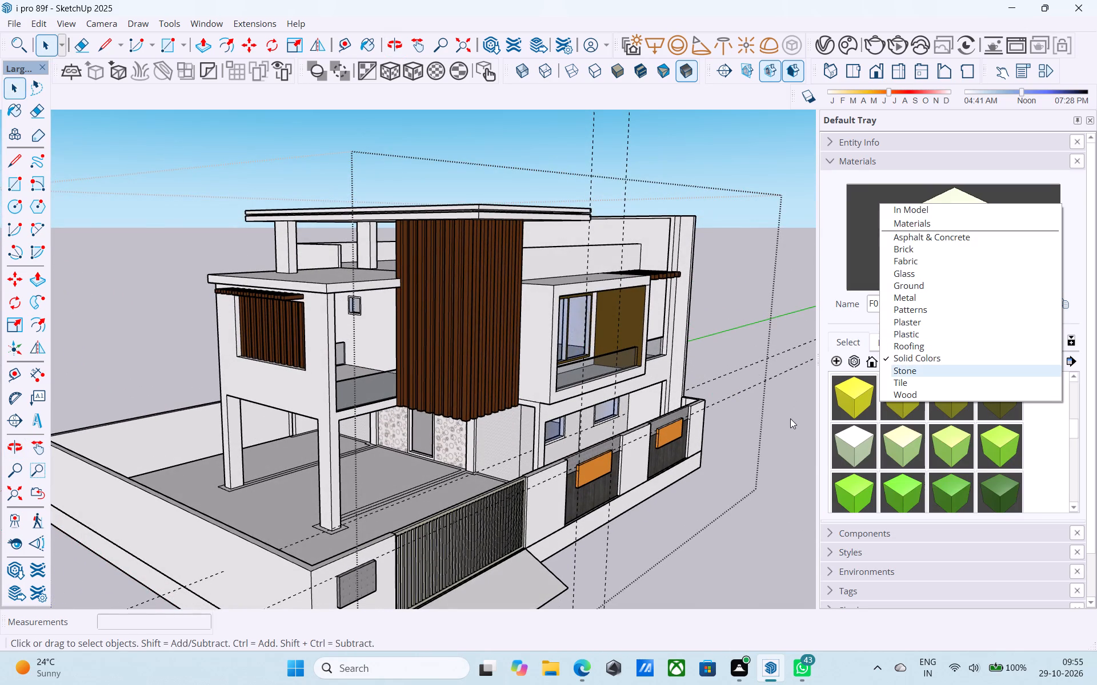
middle_drag(658, 396, 530, 425)
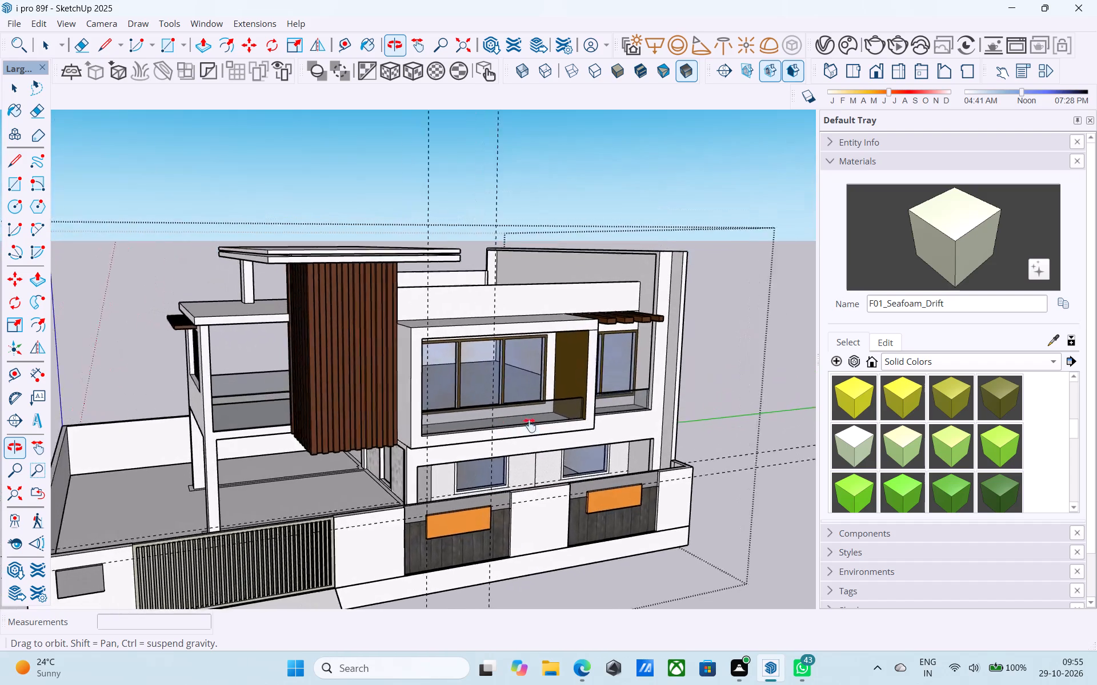
middle_drag(530, 425, 570, 429)
scroll(618, 270, up, 2)
middle_drag(637, 276, 420, 344)
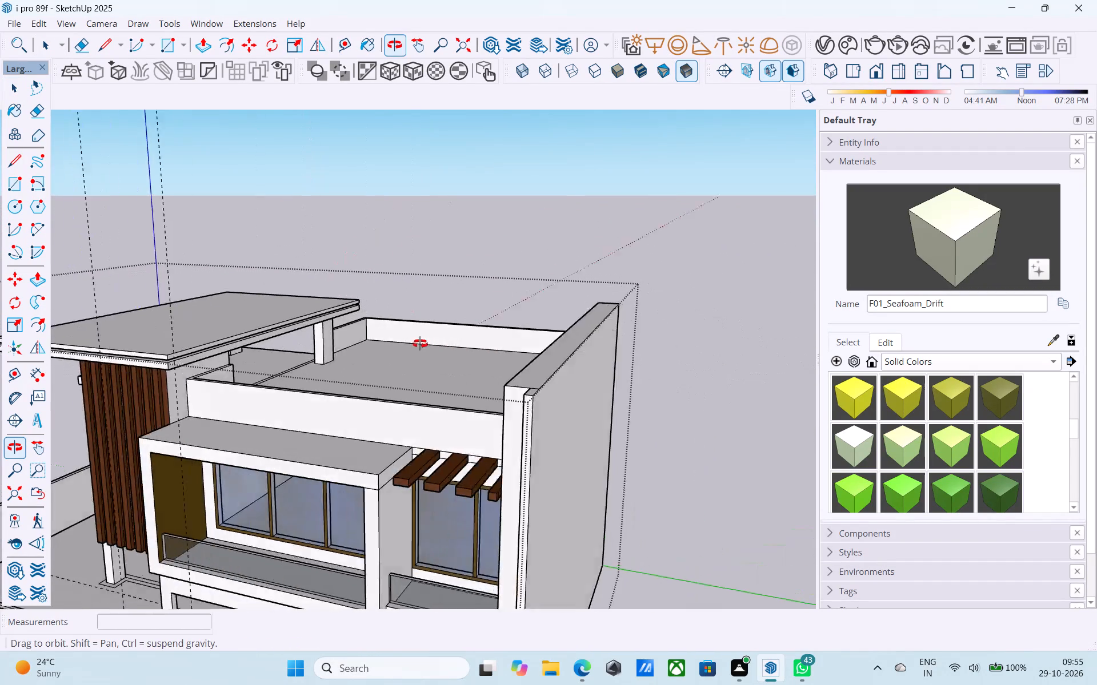
middle_drag(420, 344, 650, 305)
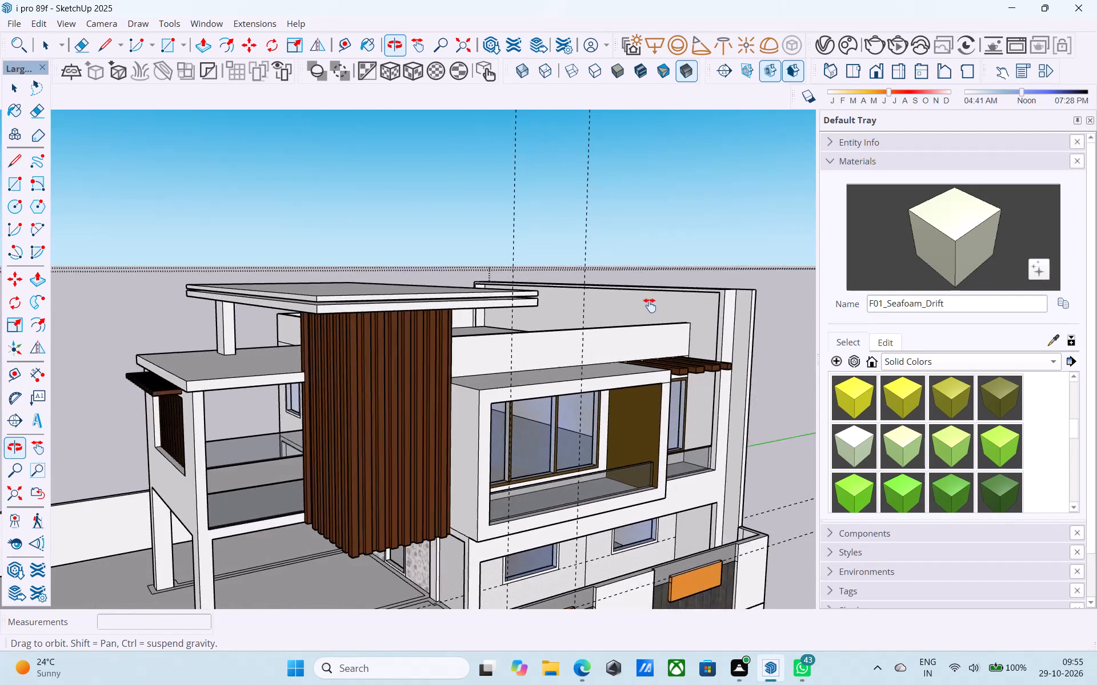
middle_drag(650, 305, 695, 285)
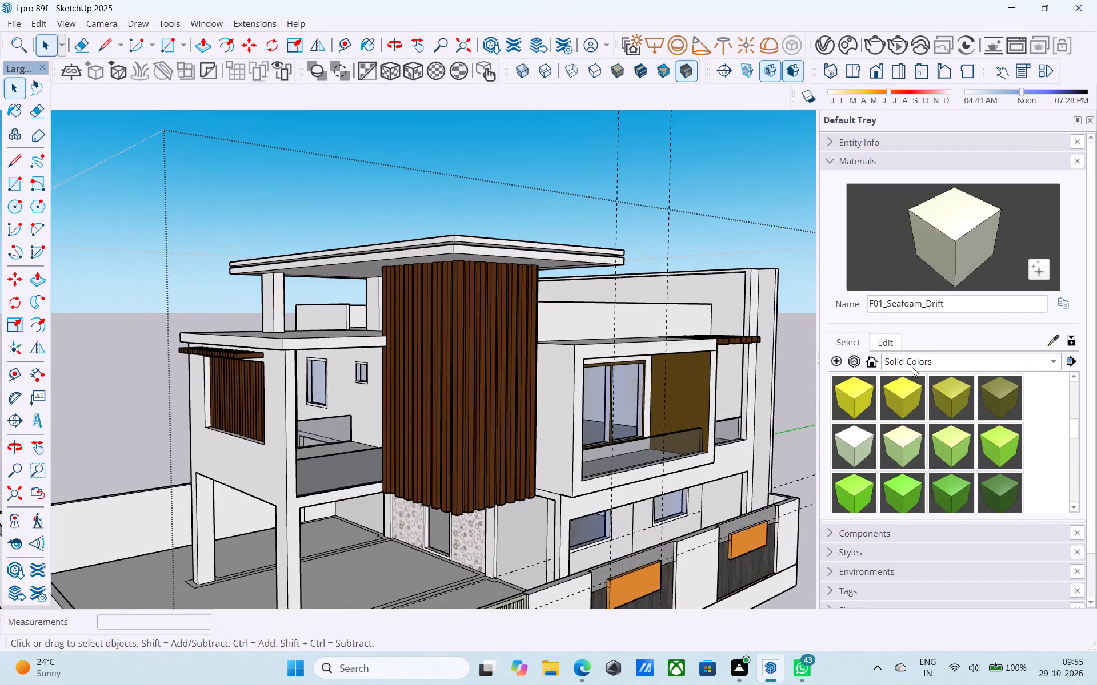
click(912, 367)
click(915, 264)
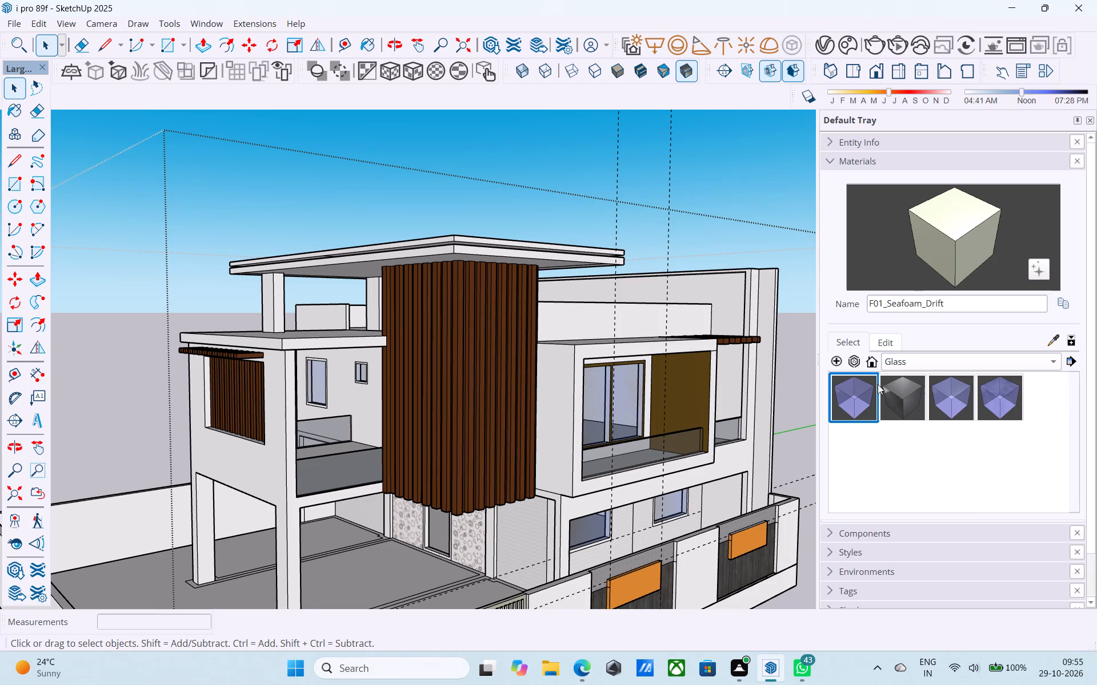
click(865, 393)
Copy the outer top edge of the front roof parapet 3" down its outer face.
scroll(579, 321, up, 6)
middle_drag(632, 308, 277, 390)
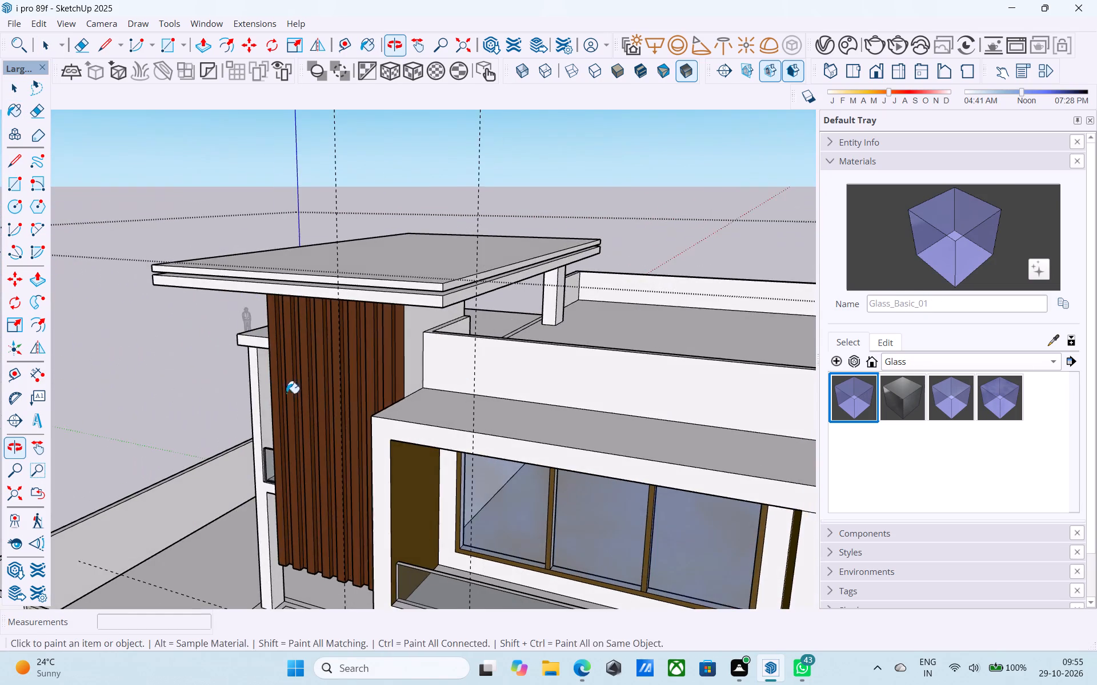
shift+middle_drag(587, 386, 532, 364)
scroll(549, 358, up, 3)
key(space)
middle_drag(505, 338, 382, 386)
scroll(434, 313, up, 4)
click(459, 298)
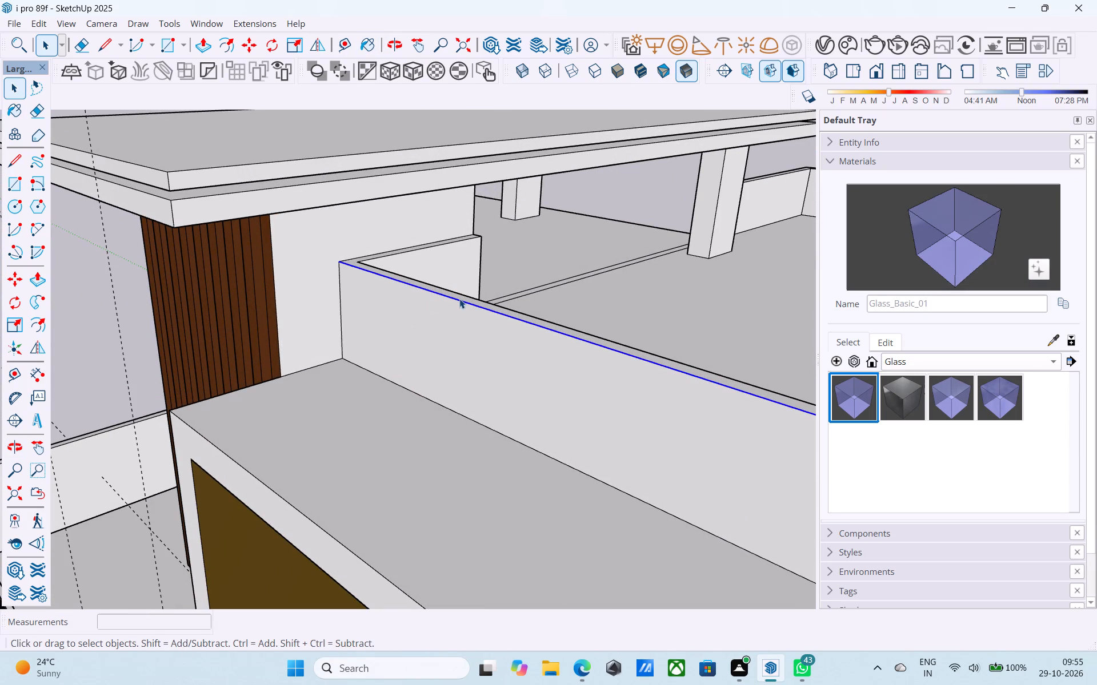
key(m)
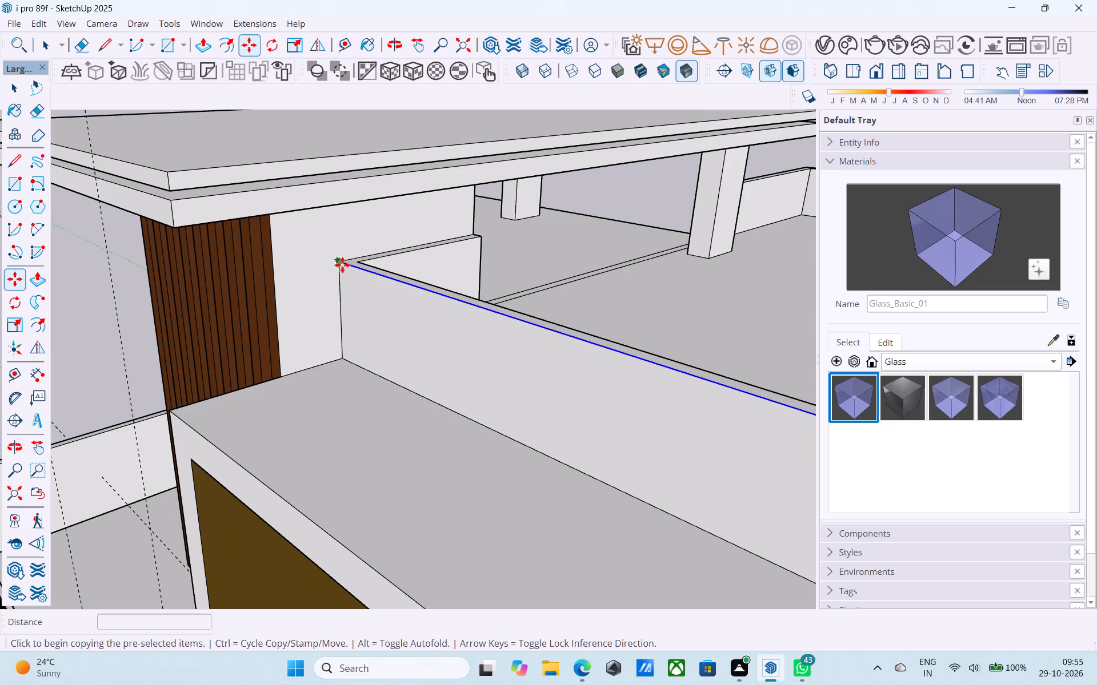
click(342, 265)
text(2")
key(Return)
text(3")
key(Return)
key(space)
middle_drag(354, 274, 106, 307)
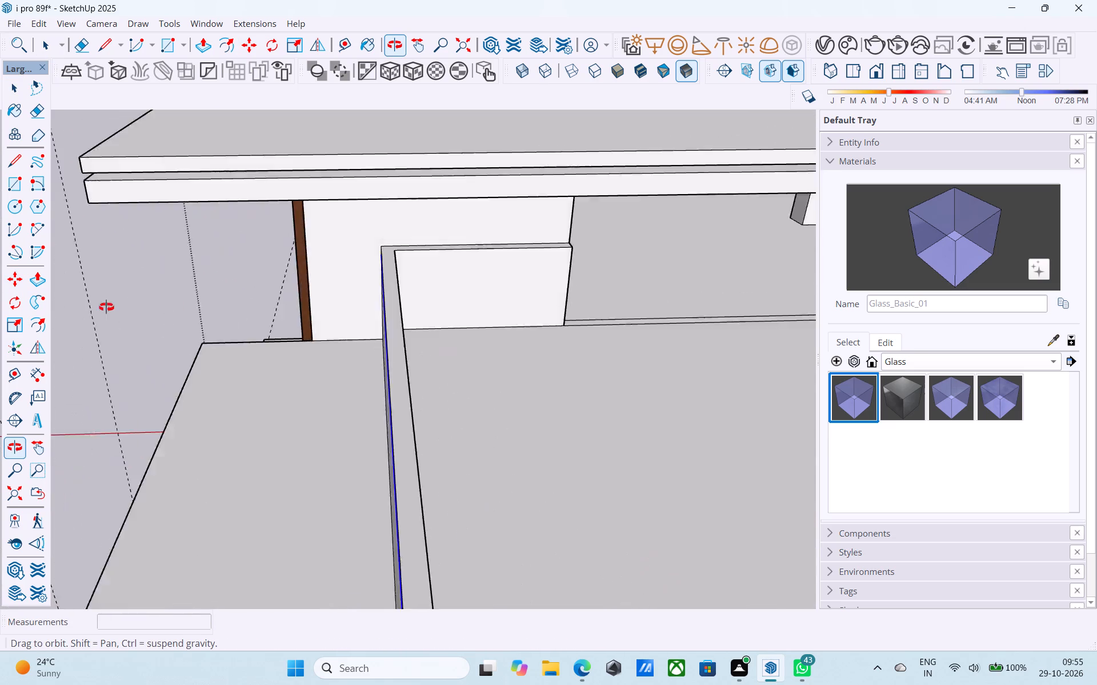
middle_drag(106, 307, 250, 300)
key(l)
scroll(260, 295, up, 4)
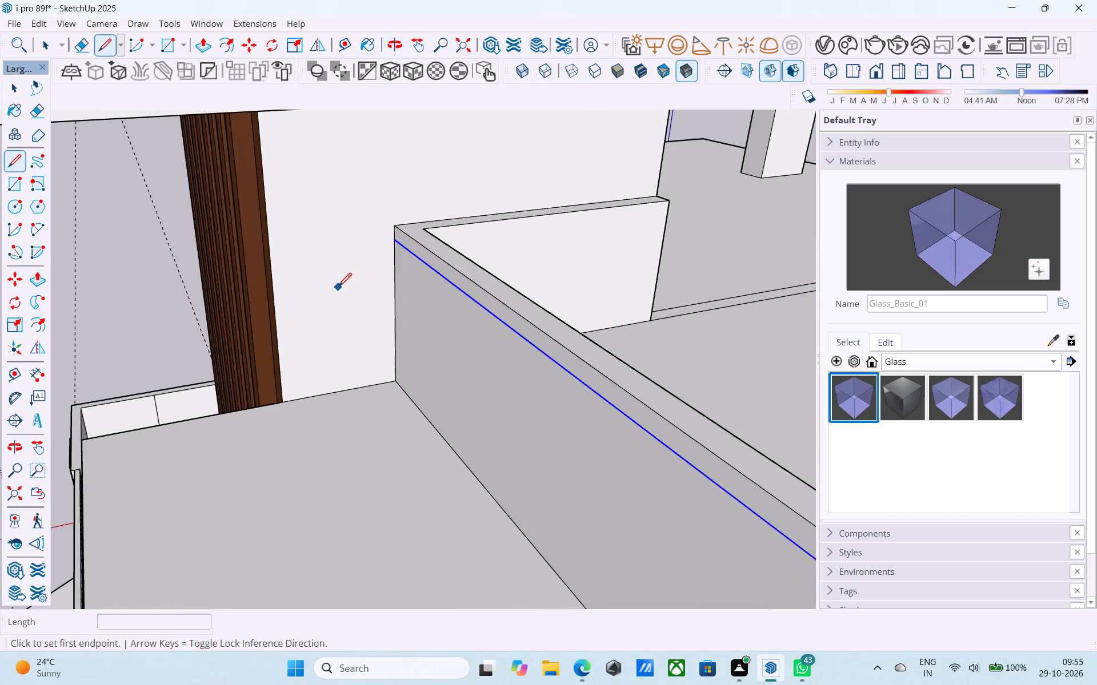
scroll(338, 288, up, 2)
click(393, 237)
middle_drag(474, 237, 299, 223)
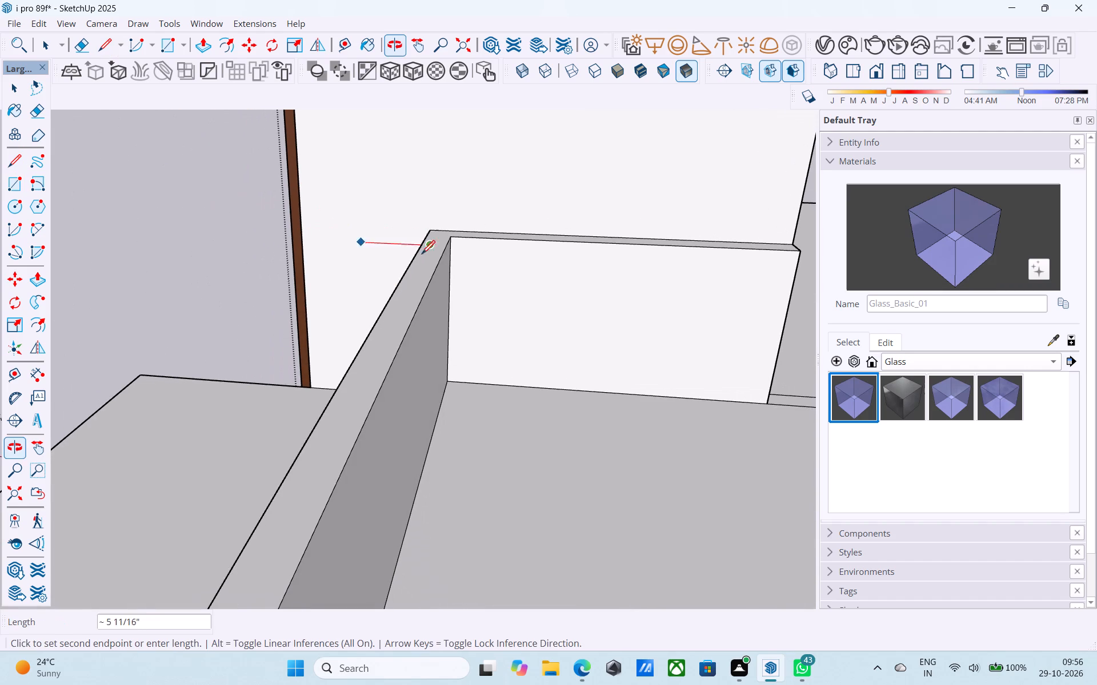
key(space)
Copy the inner top edge of the front roof parapet 2" down its inner face.
click(445, 252)
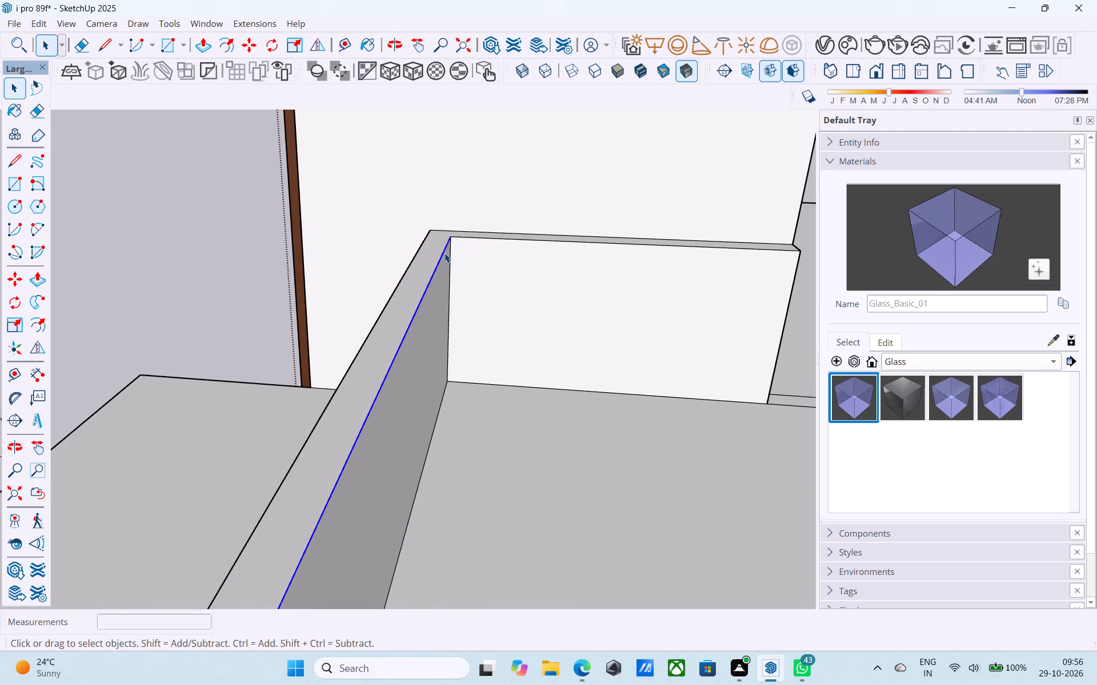
key(m)
click(451, 244)
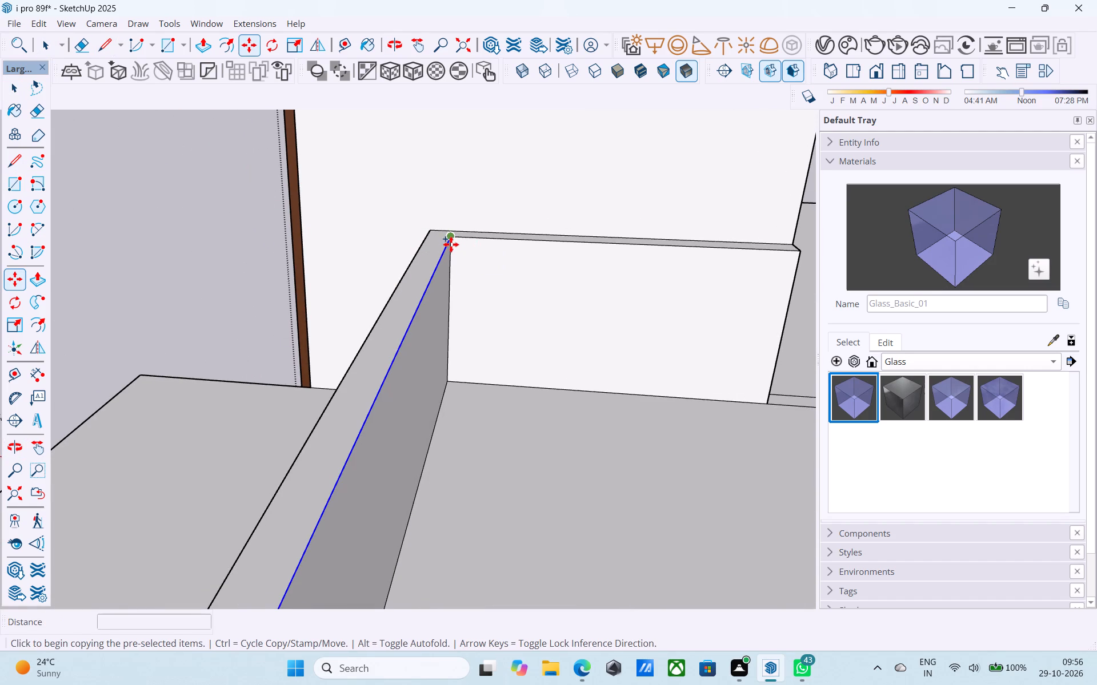
scroll(454, 252, up, 9)
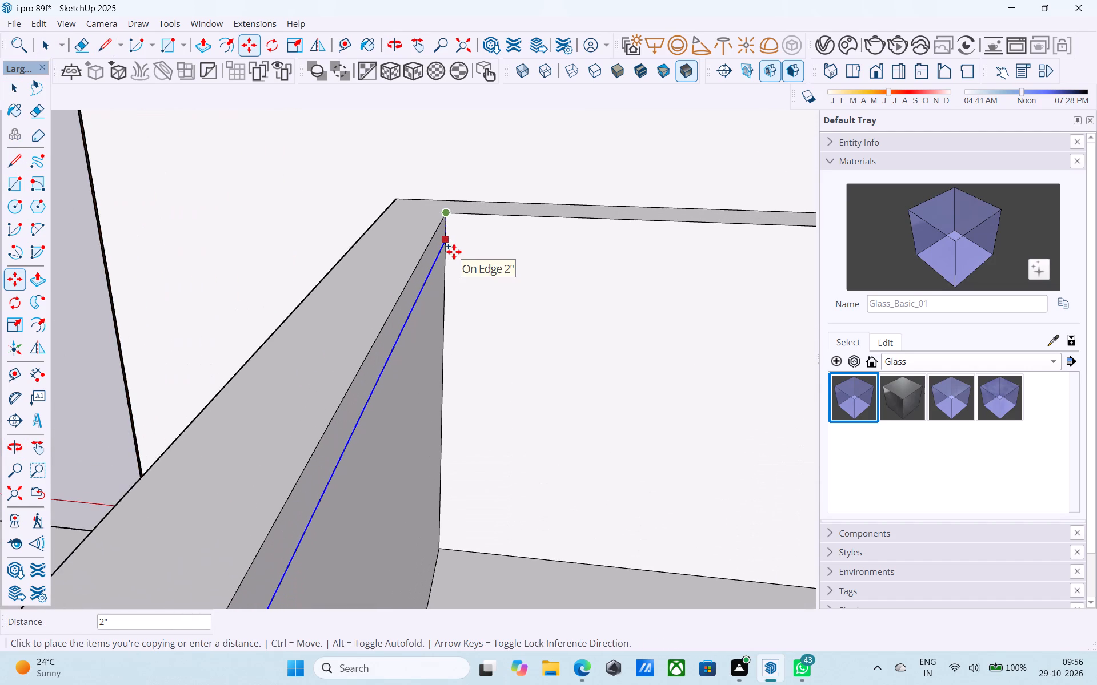
middle_drag(454, 252, 394, 232)
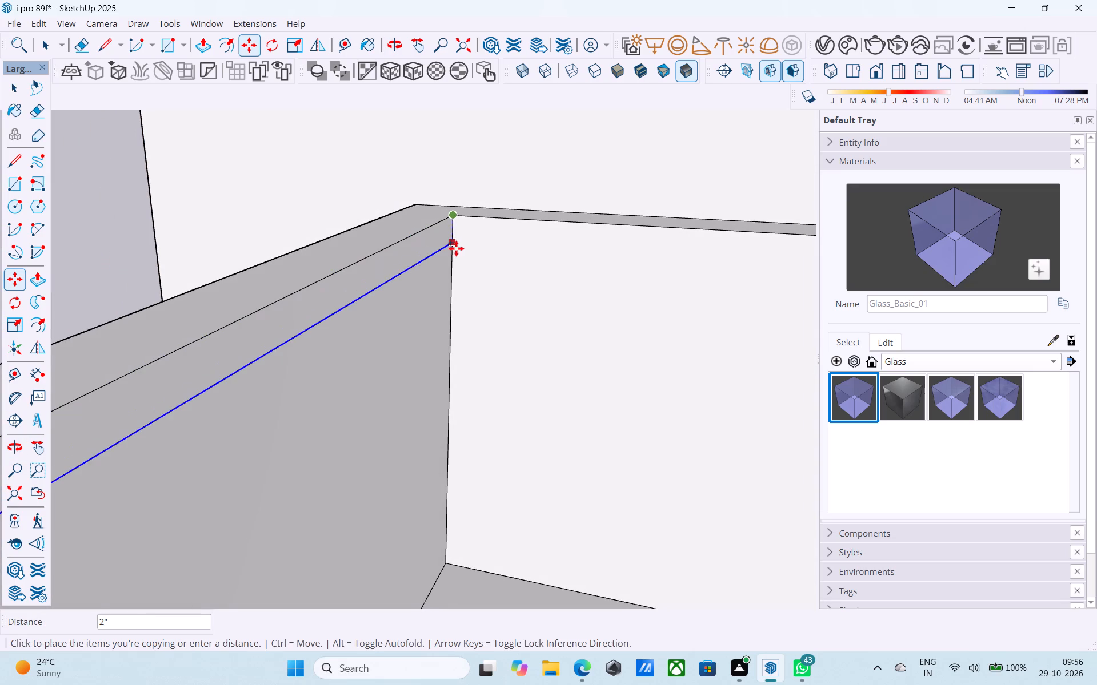
click(458, 247)
middle_drag(458, 247, 660, 246)
key(space)
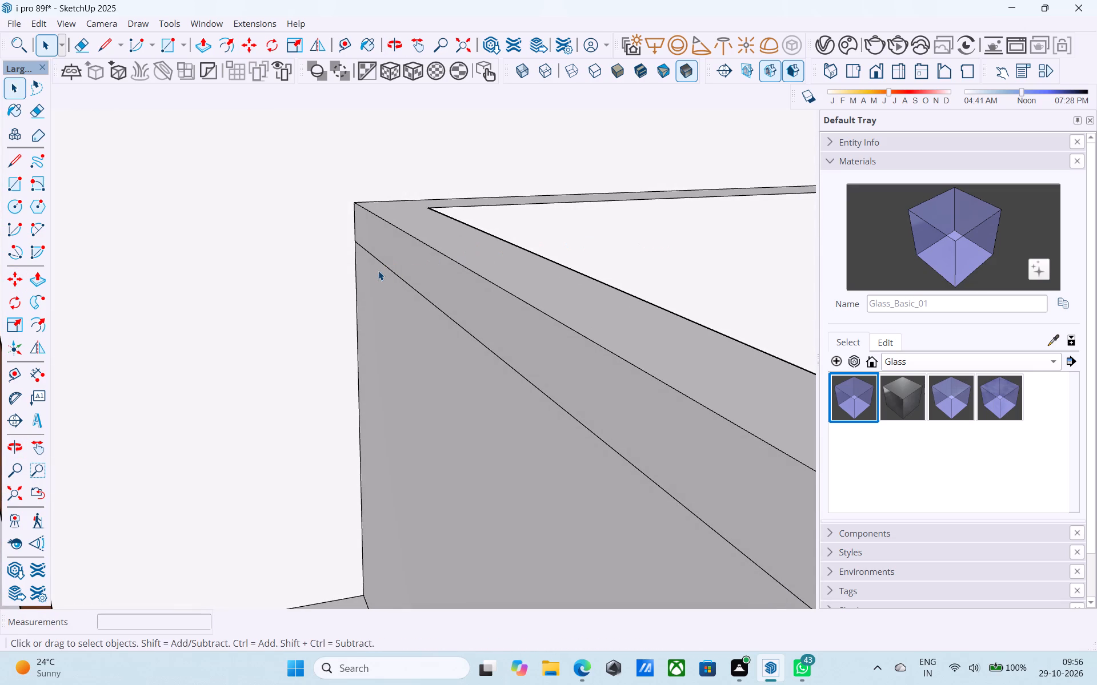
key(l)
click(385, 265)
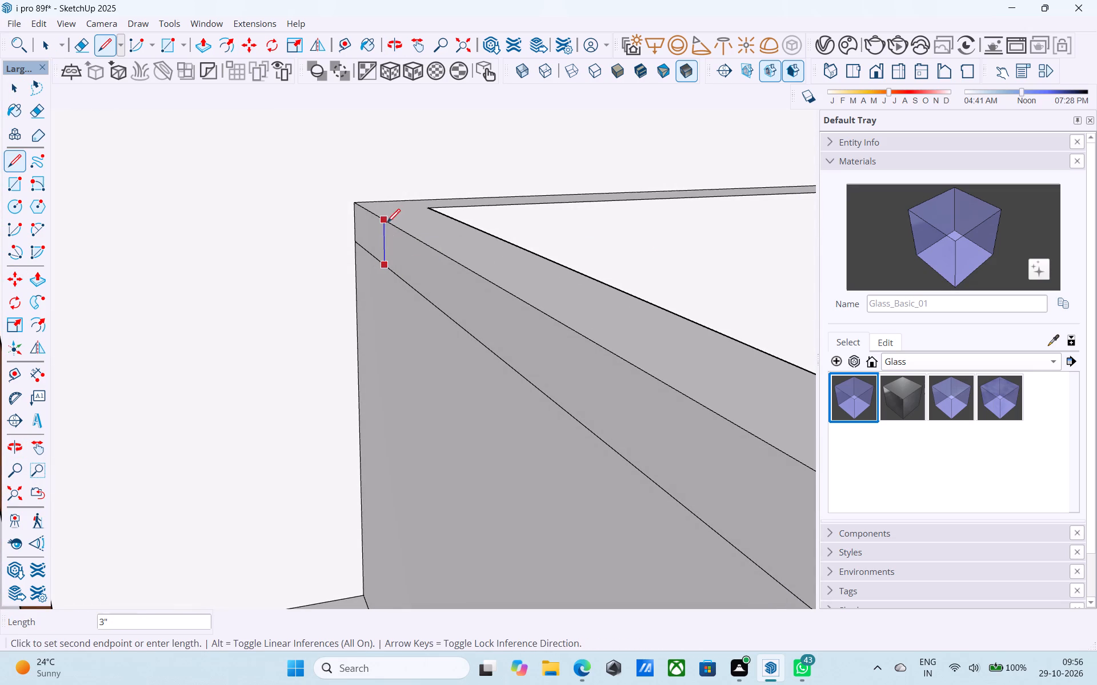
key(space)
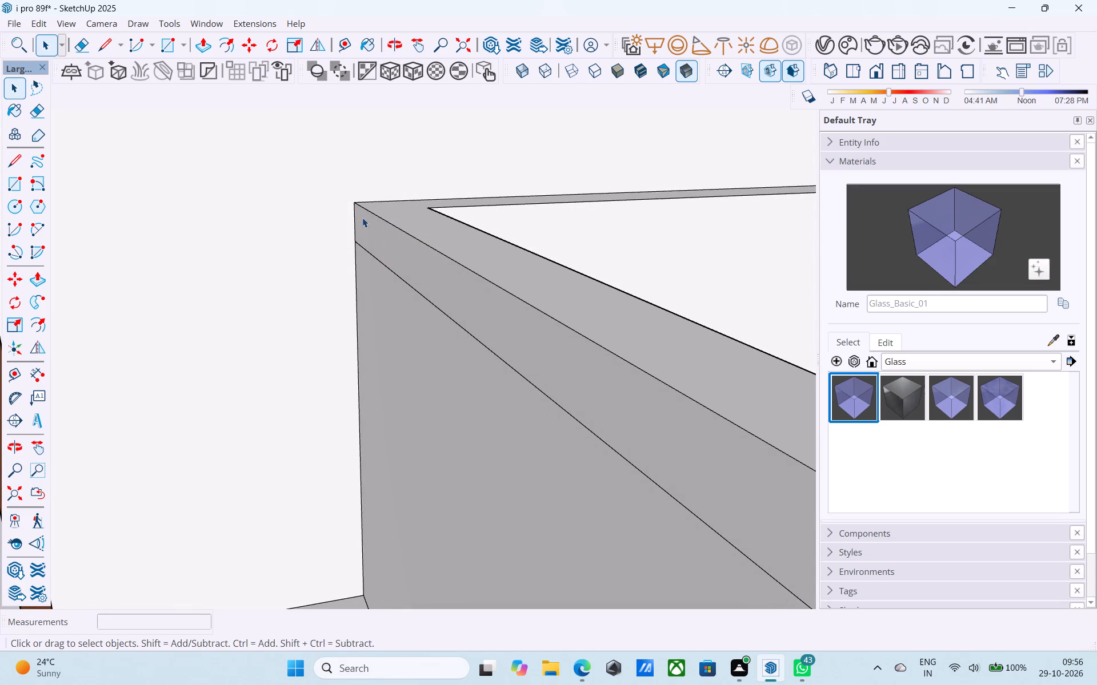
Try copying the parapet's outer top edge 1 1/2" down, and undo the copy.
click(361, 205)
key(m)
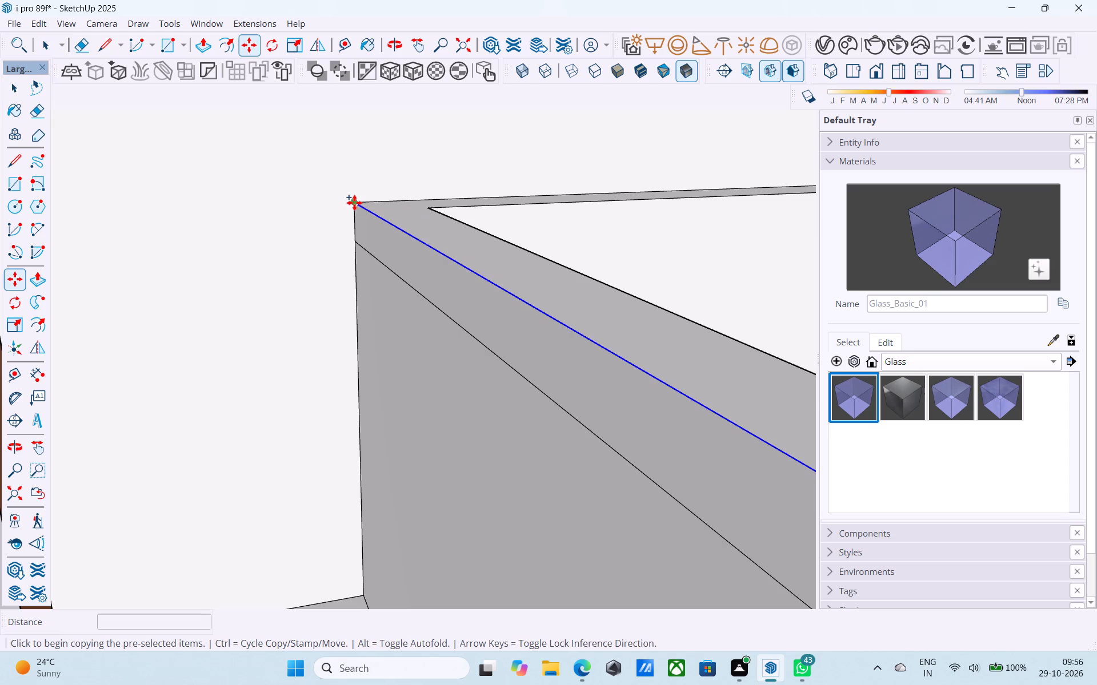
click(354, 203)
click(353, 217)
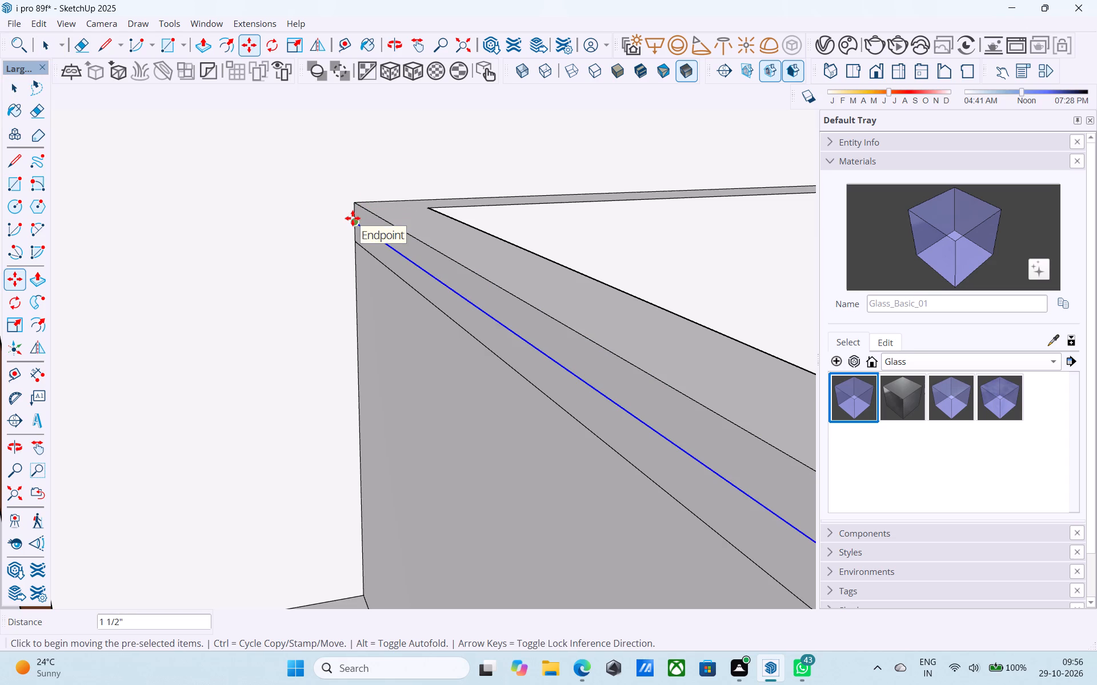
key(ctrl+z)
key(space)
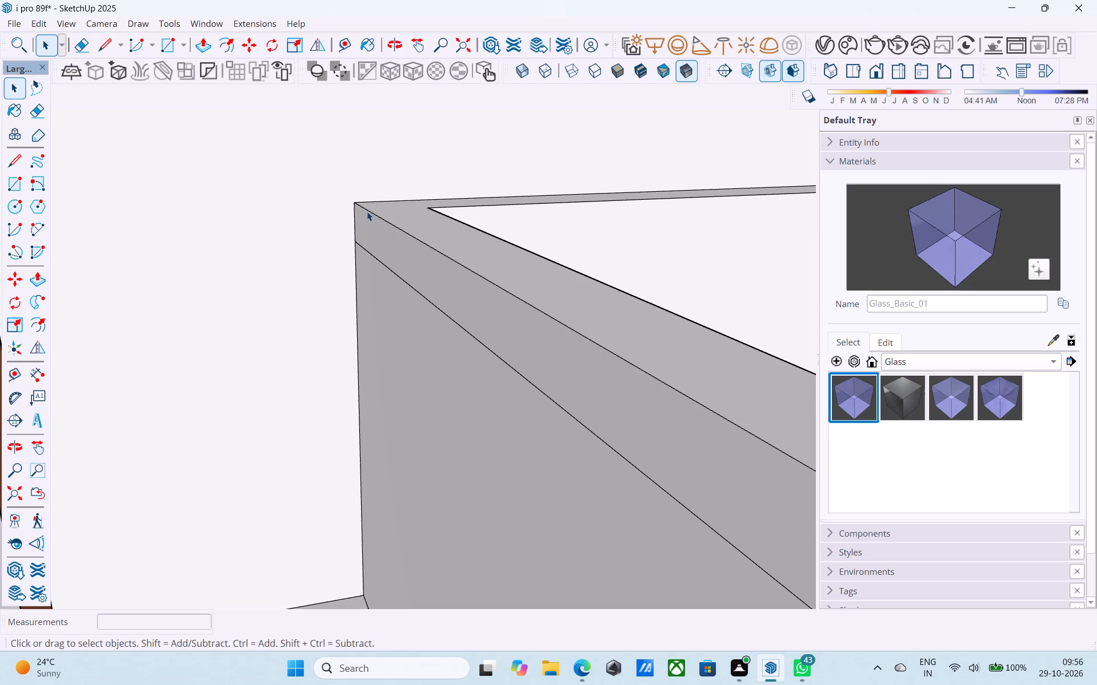
Copy the parapet's outer top edge 2" down its outer face.
click(367, 211)
key(m)
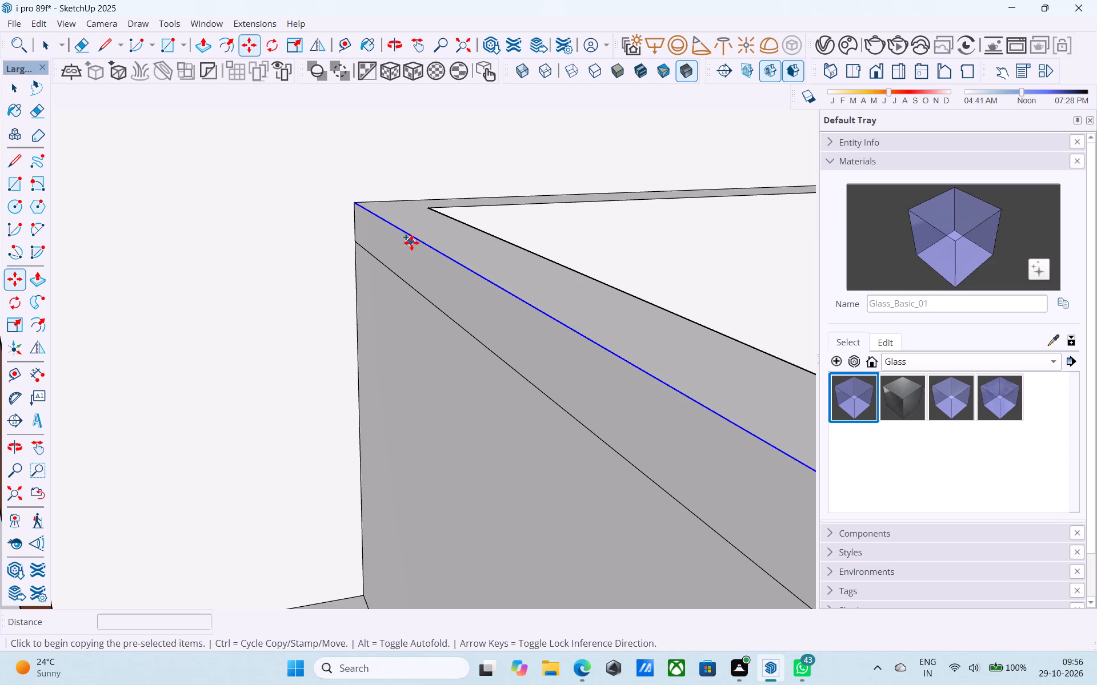
click(415, 243)
click(412, 272)
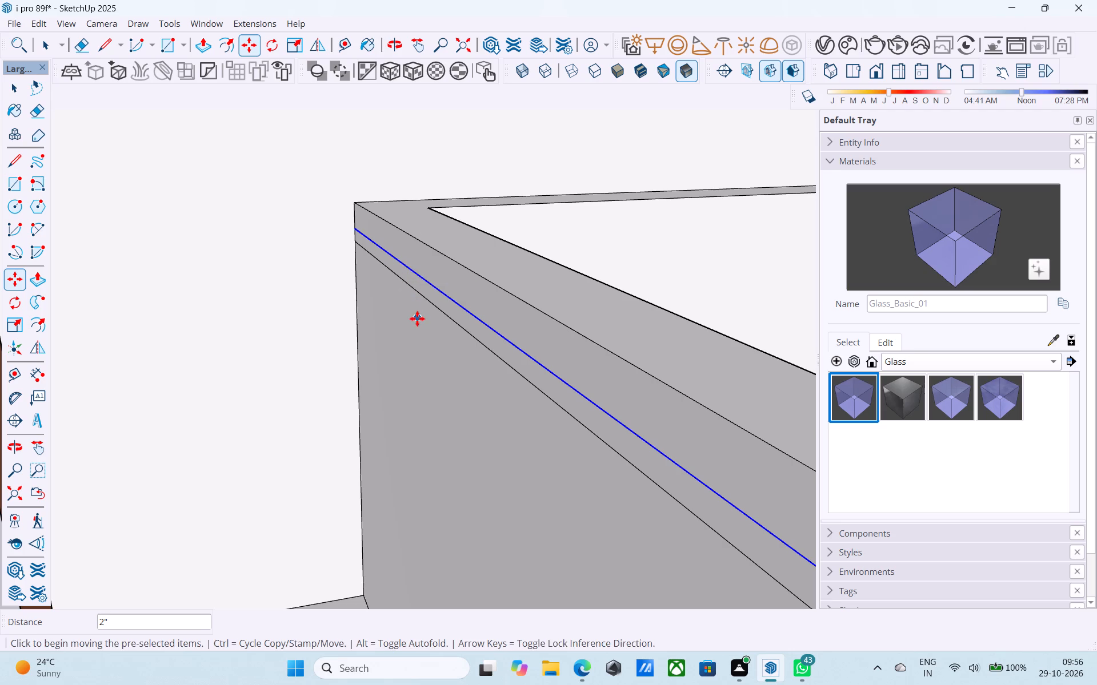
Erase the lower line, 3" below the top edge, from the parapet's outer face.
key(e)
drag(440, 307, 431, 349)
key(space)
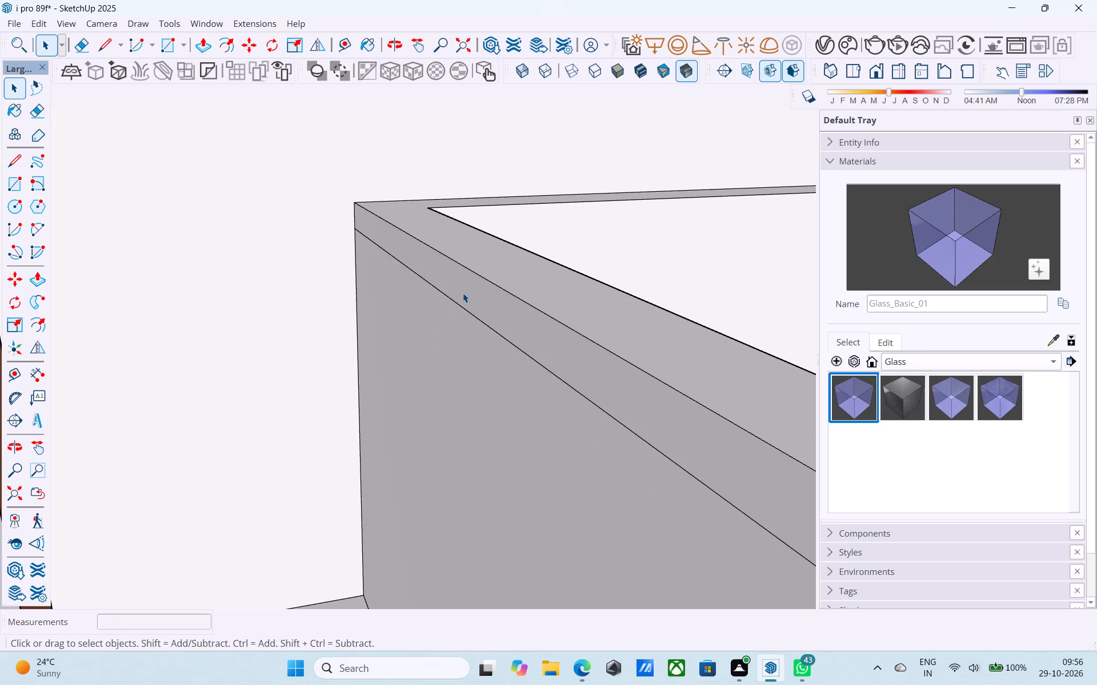
Paint the parapet's outer and inner faces below the 2" top bands with Glass_Basic_01.
click(995, 248)
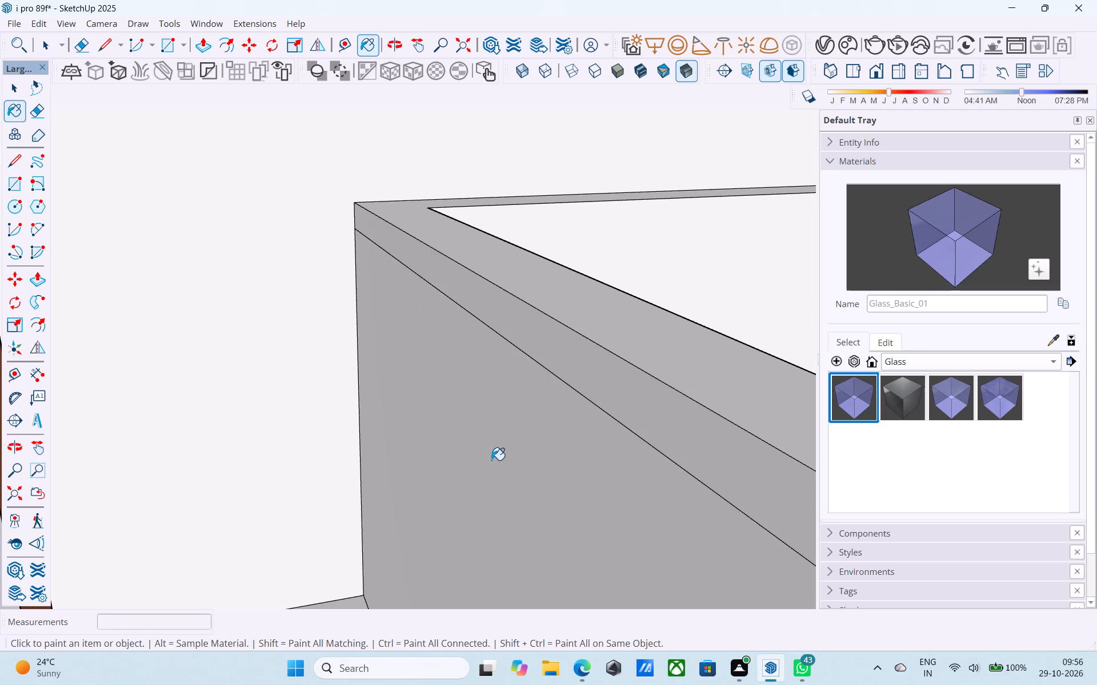
click(491, 460)
middle_drag(506, 432, 189, 400)
click(511, 538)
Draw a line across the end of the front parapet, starting at one lower corner of its top band.
middle_drag(502, 524, 698, 386)
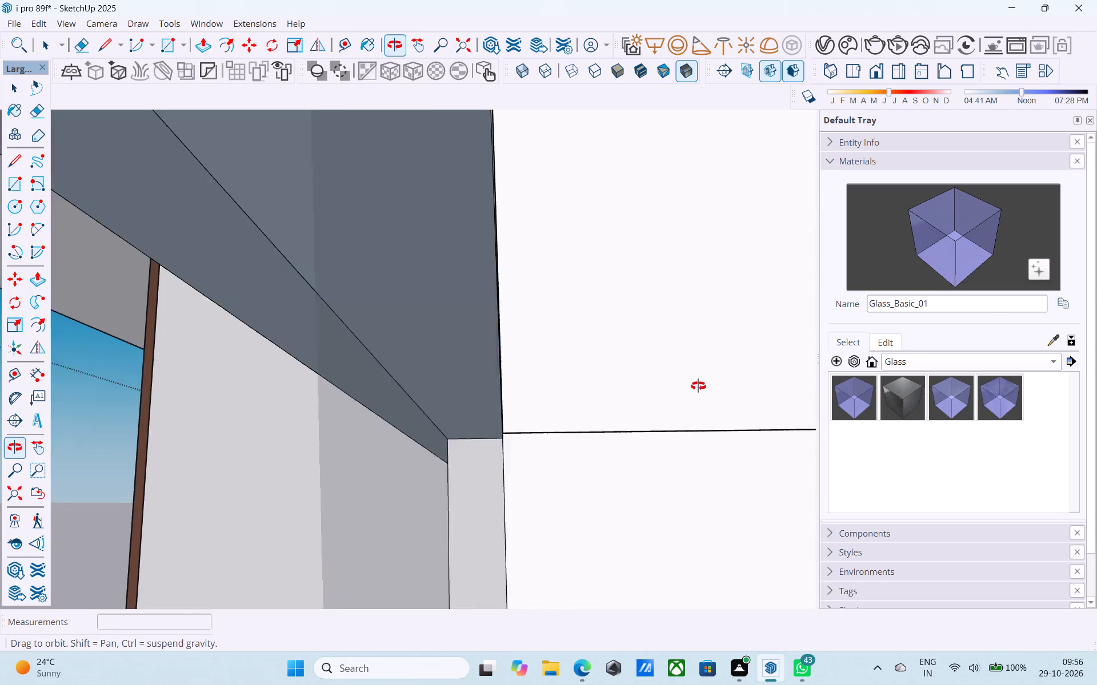
middle_drag(698, 386, 702, 385)
key(l)
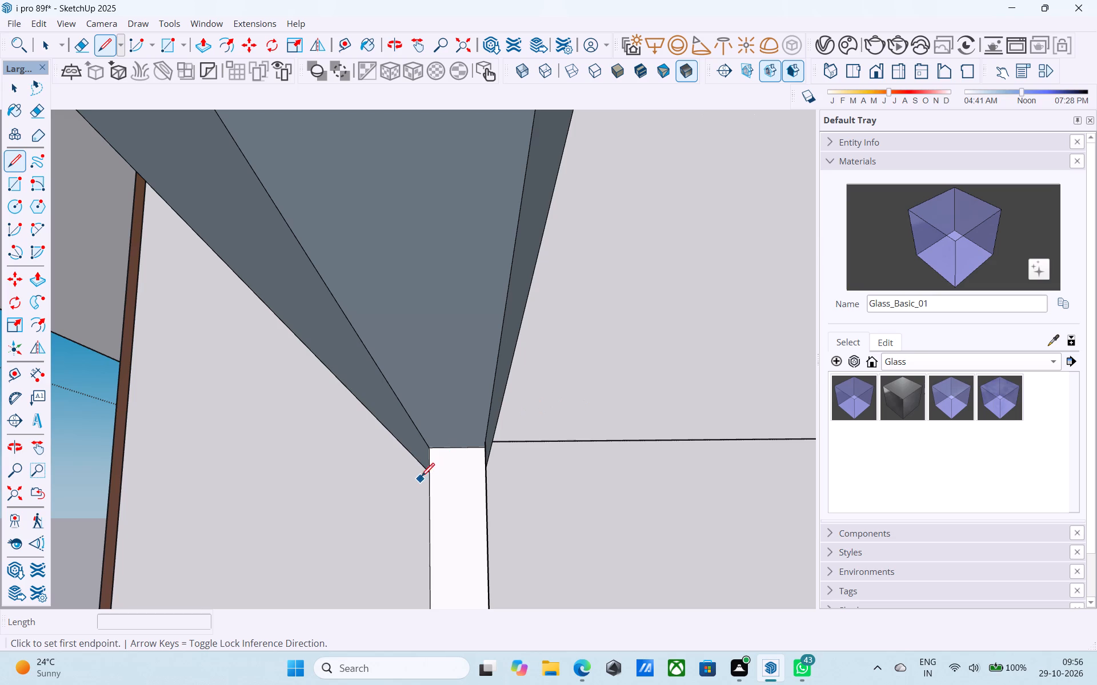
click(425, 474)
scroll(490, 468, up, 6)
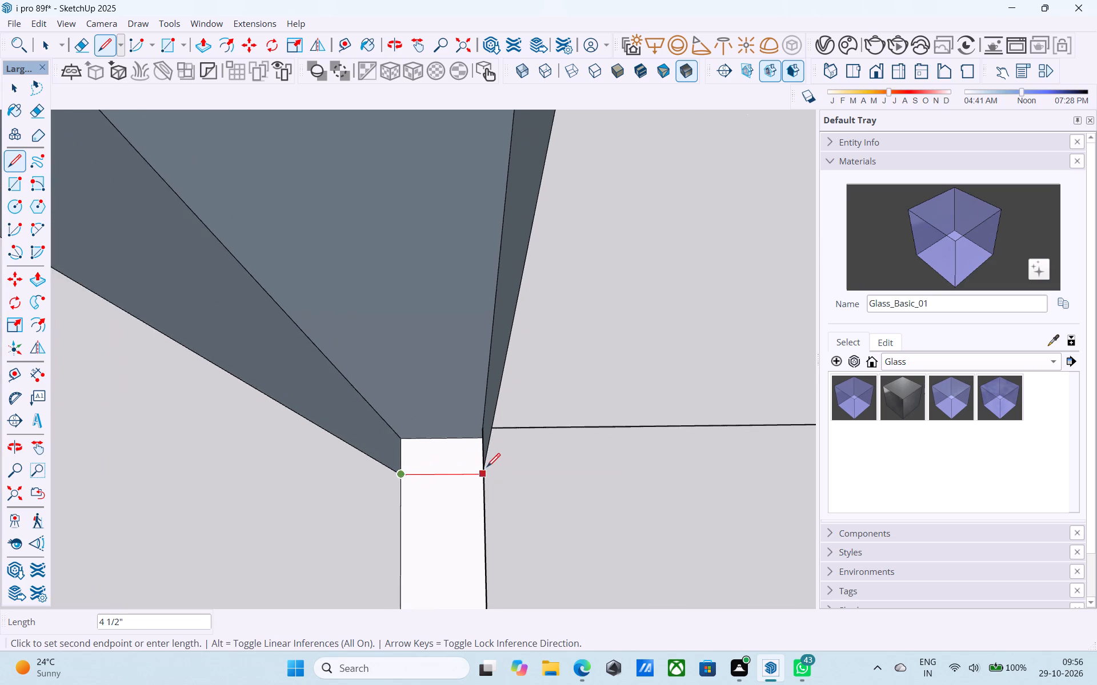
scroll(487, 468, up, 13)
middle_drag(486, 469, 515, 491)
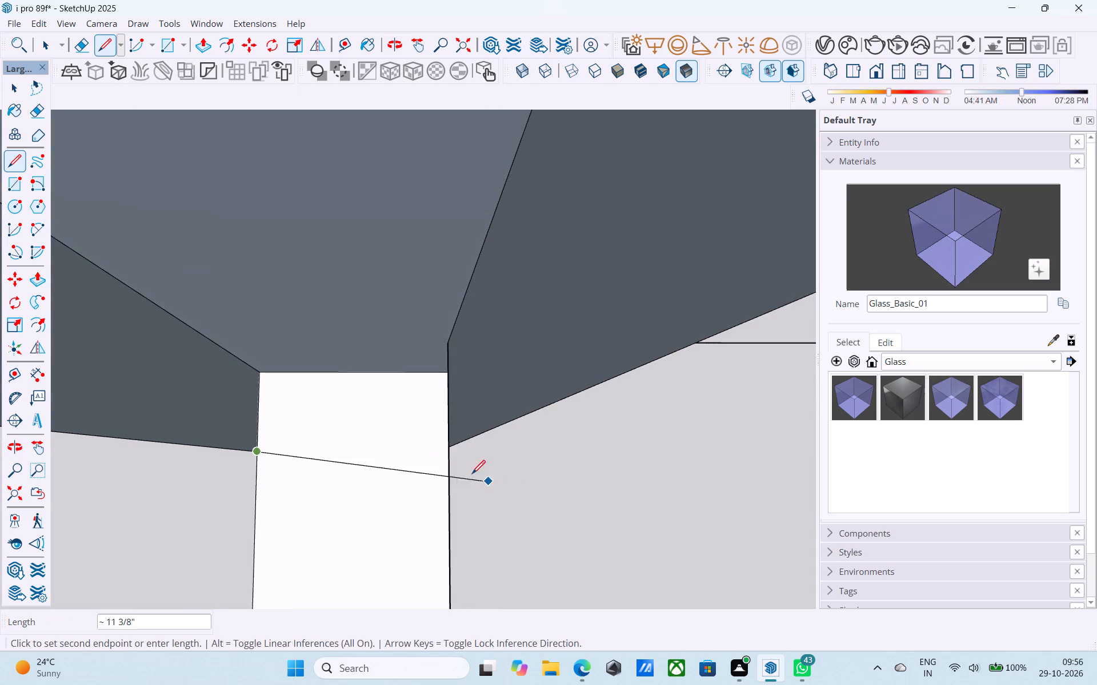
scroll(454, 452, up, 3)
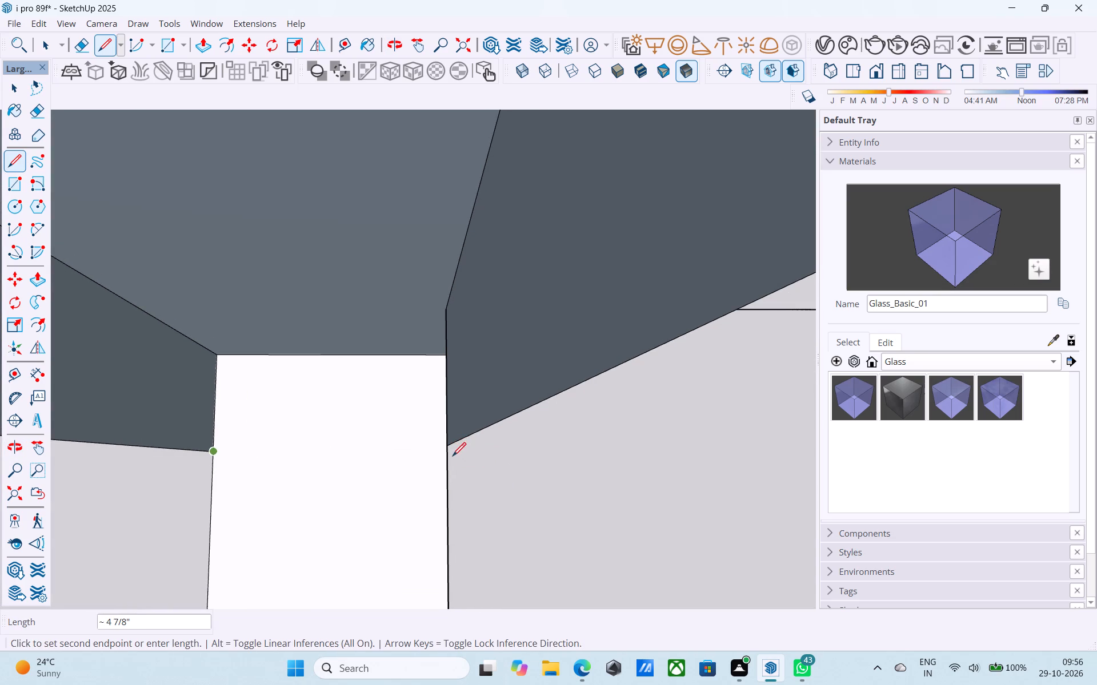
middle_drag(246, 455, 253, 486)
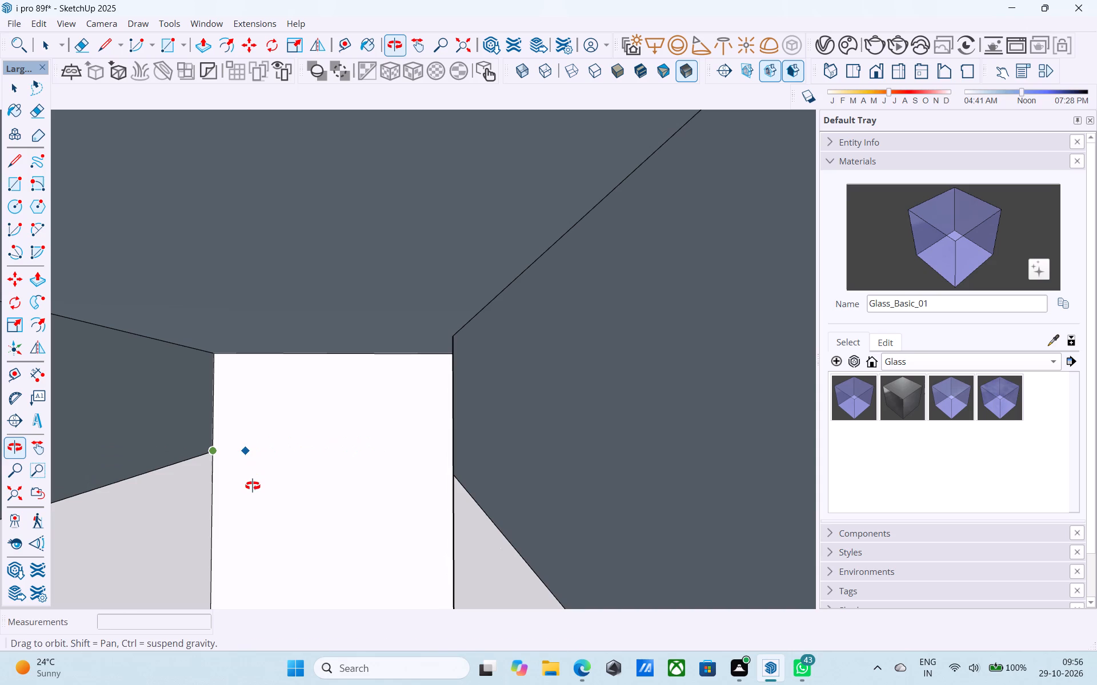
middle_drag(253, 486, 253, 486)
middle_drag(348, 449, 413, 428)
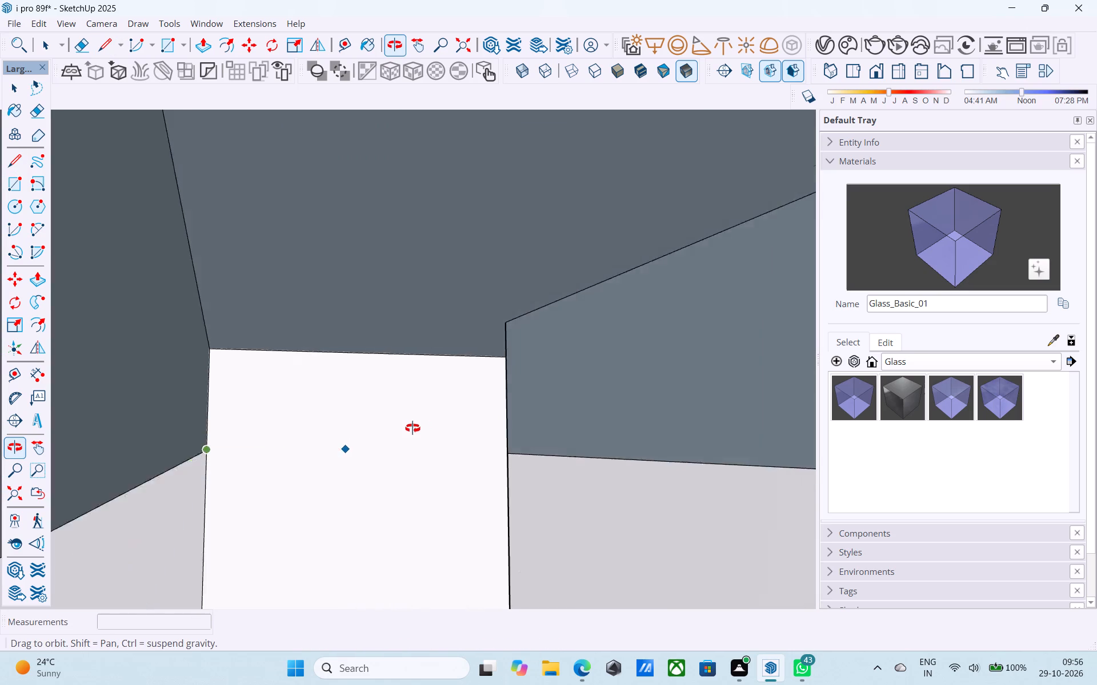
middle_drag(413, 428, 417, 409)
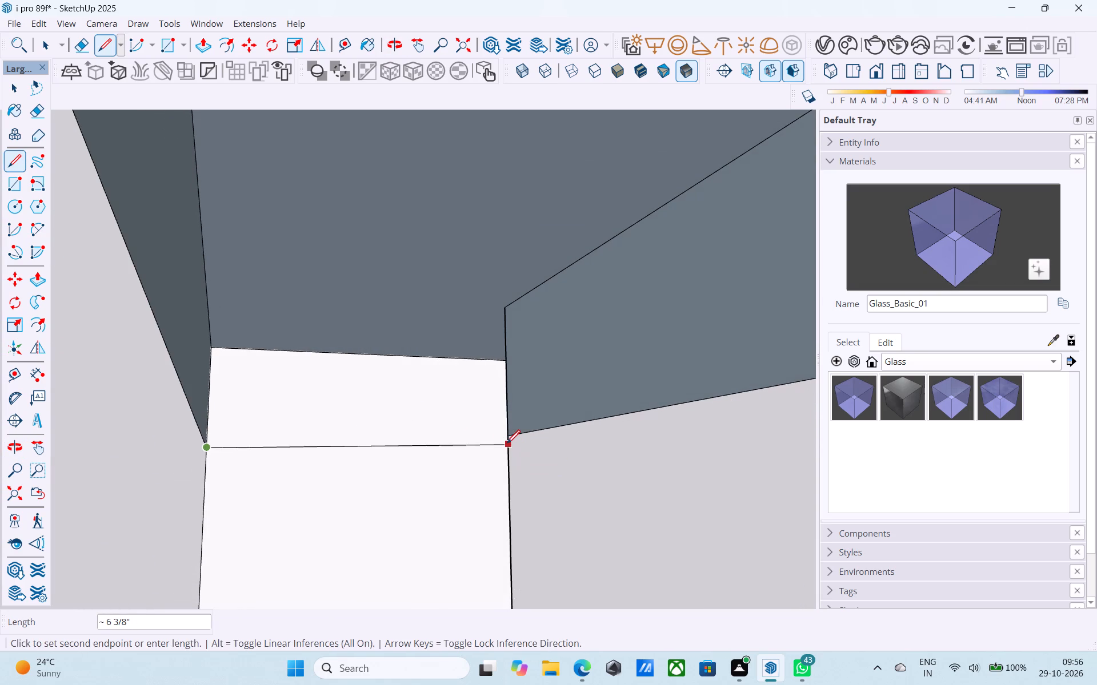
click(492, 451)
scroll(492, 451, up, 7)
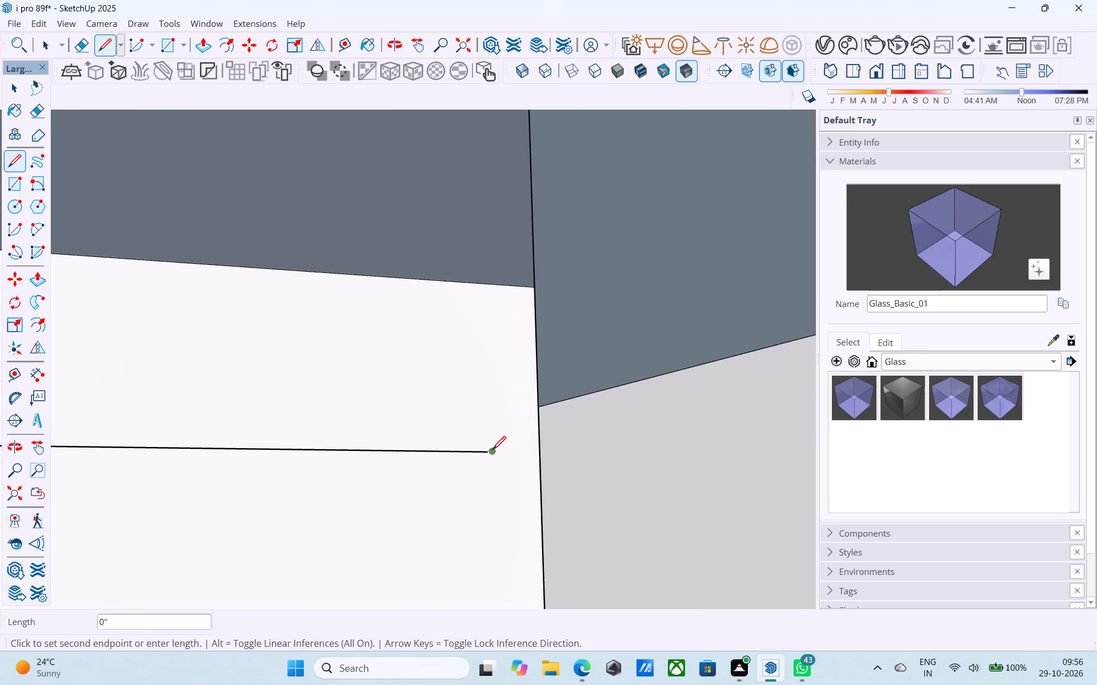
scroll(493, 451, up, 1)
middle_drag(493, 451, 539, 523)
scroll(515, 479, down, 8)
middle_drag(510, 474, 497, 456)
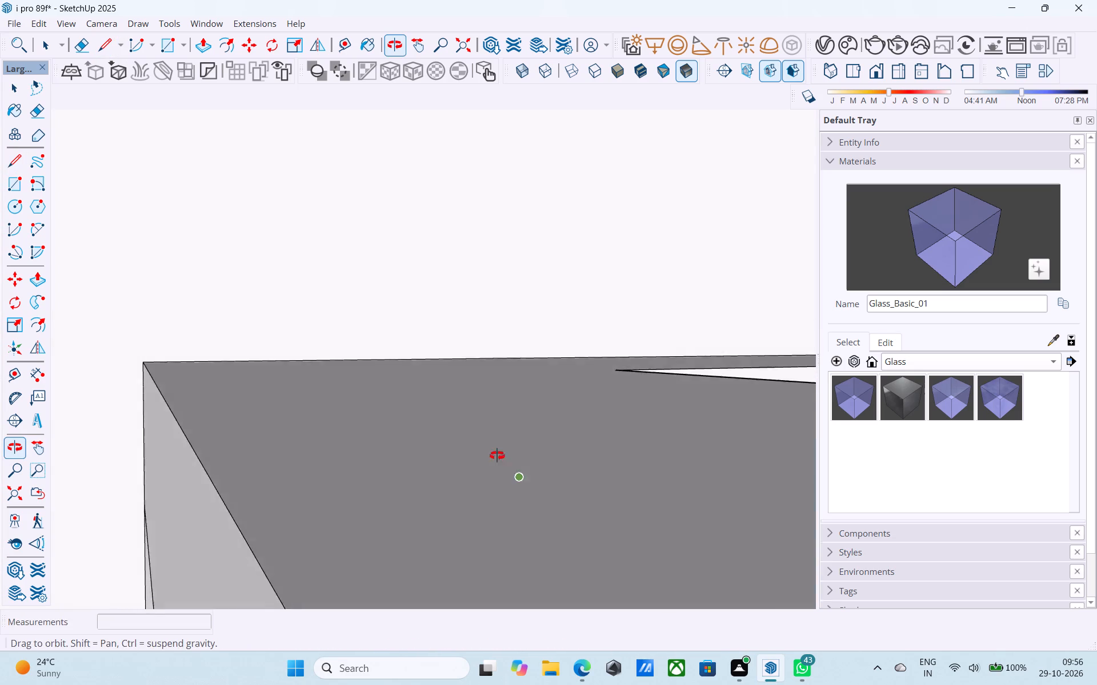
middle_drag(497, 456, 486, 421)
scroll(485, 414, down, 12)
key(space)
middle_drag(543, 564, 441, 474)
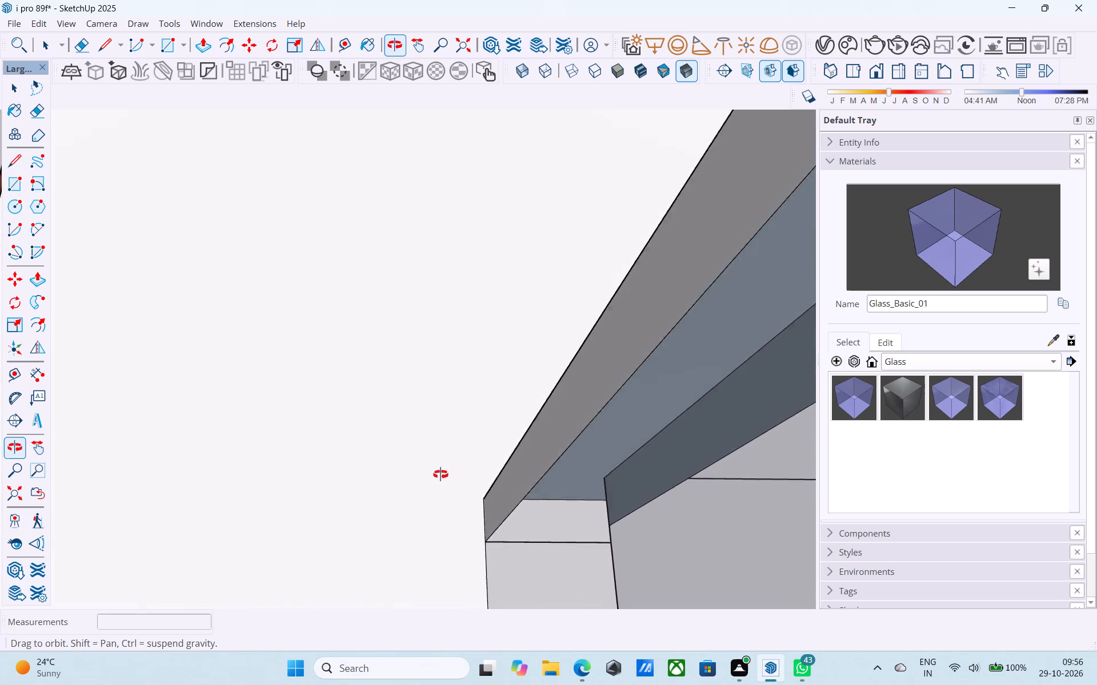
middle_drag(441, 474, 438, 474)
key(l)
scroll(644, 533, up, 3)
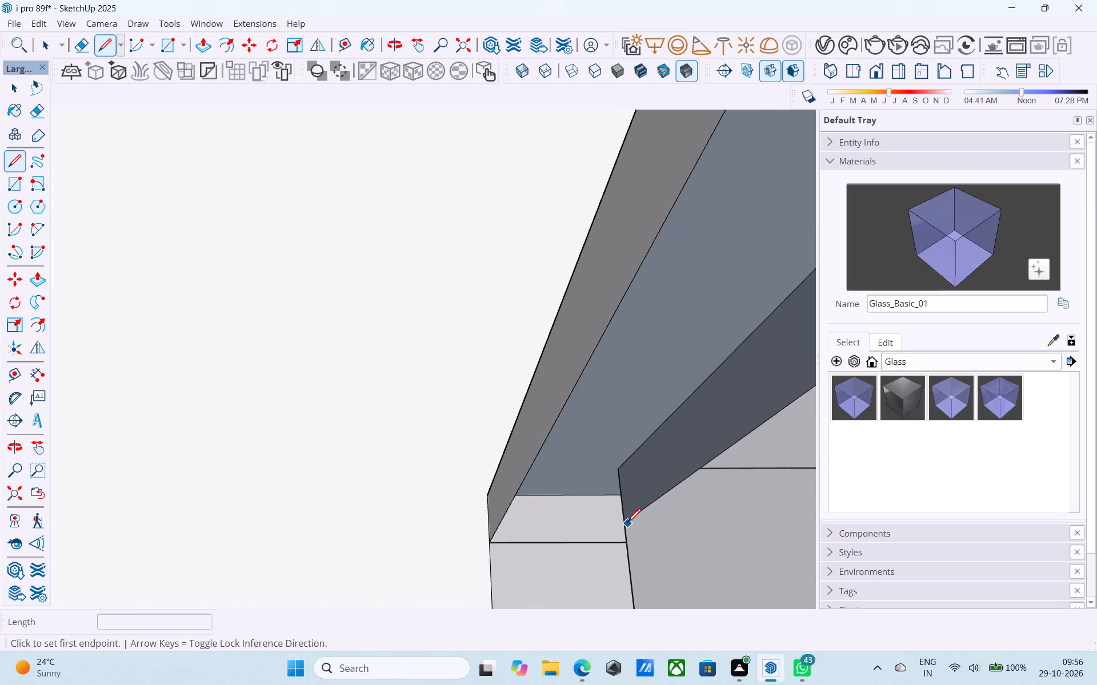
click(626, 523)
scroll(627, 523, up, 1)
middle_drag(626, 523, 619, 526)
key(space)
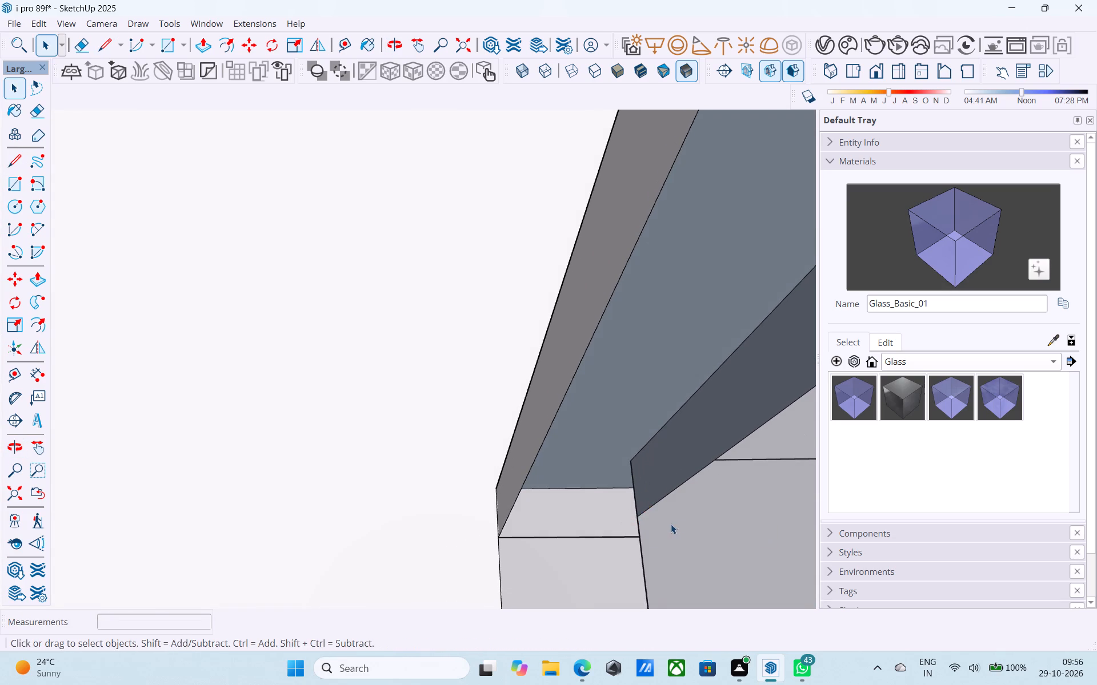
Draw a second line across the parapet's end, starting at the top band's opposite lower corner.
shift+middle_drag(684, 524, 377, 510)
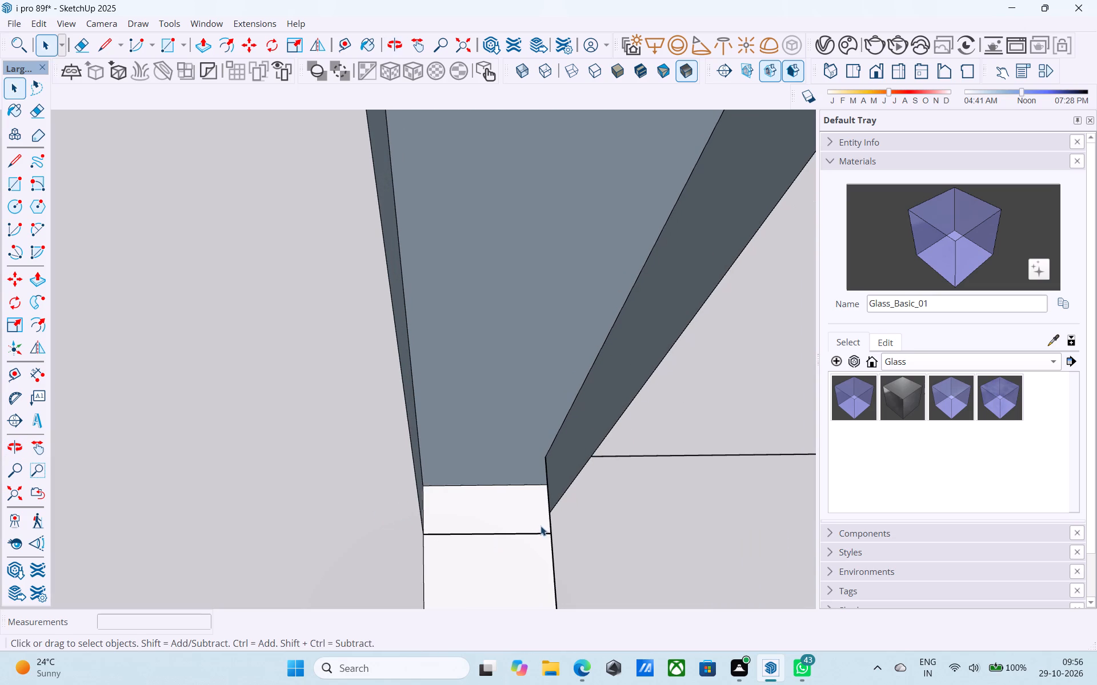
key(l)
click(553, 511)
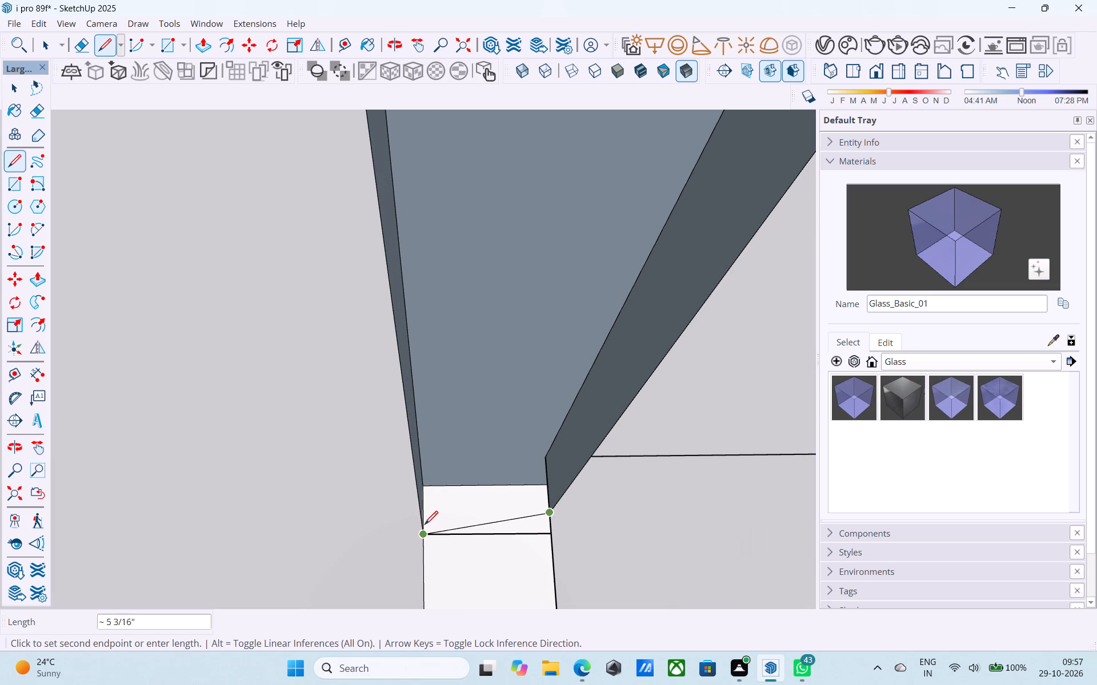
click(420, 520)
key(space)
Draw a 4 1/2" line from the second line's corner to the first line, closing a horizontal face under the band.
middle_drag(509, 501, 513, 520)
scroll(538, 532, up, 12)
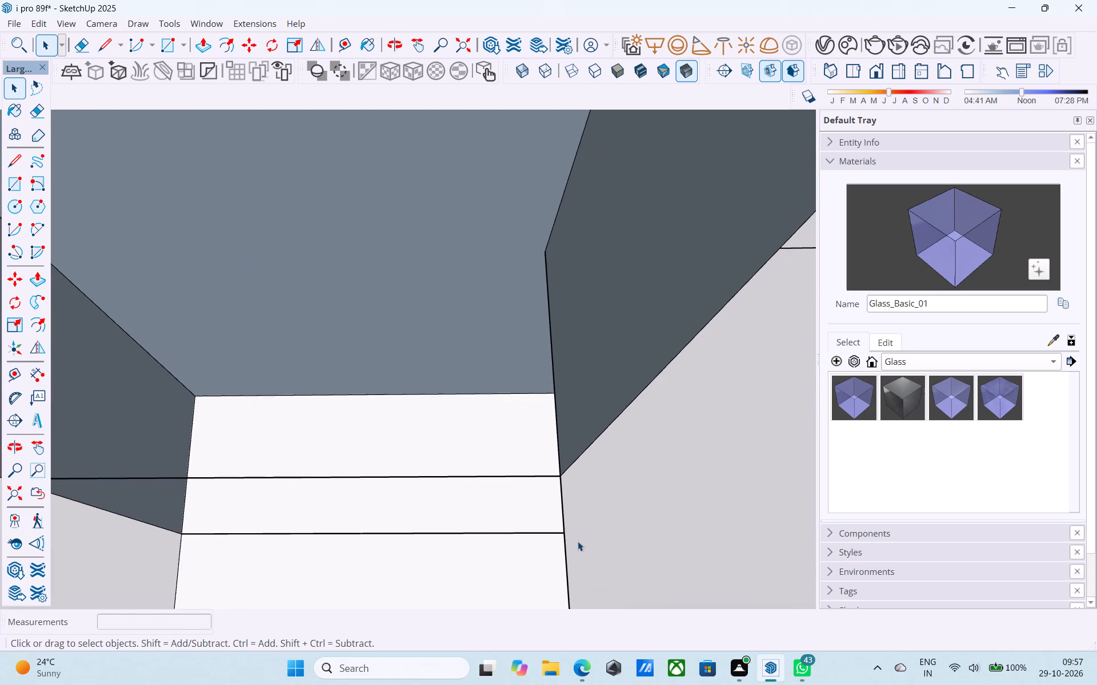
middle_drag(580, 541, 718, 510)
key(l)
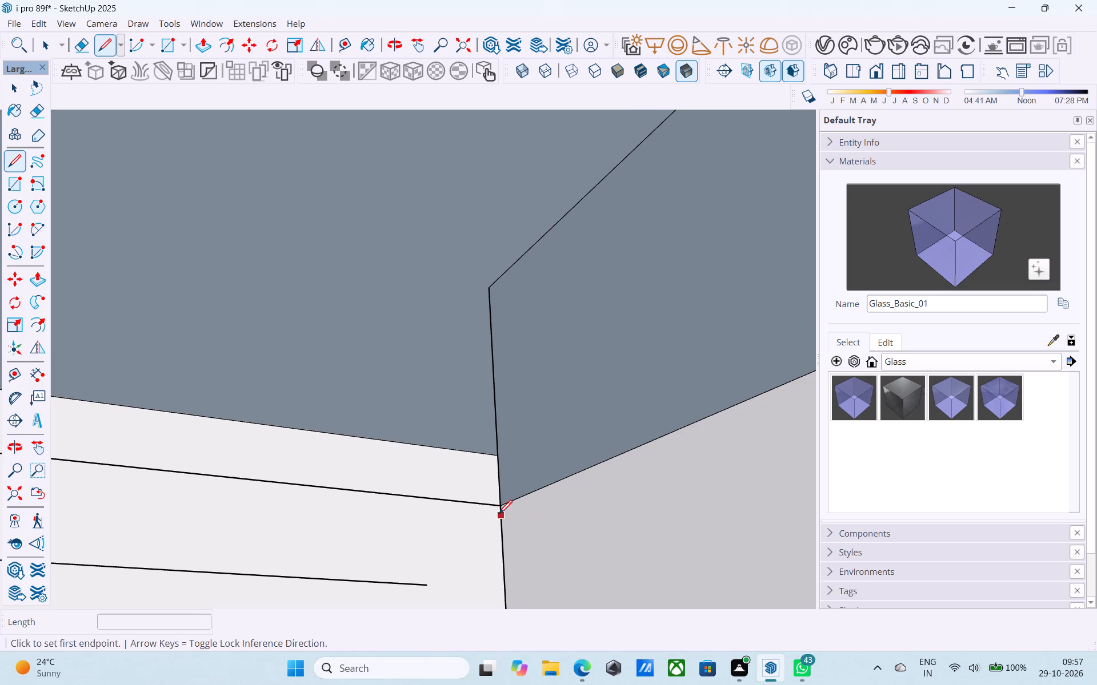
click(499, 509)
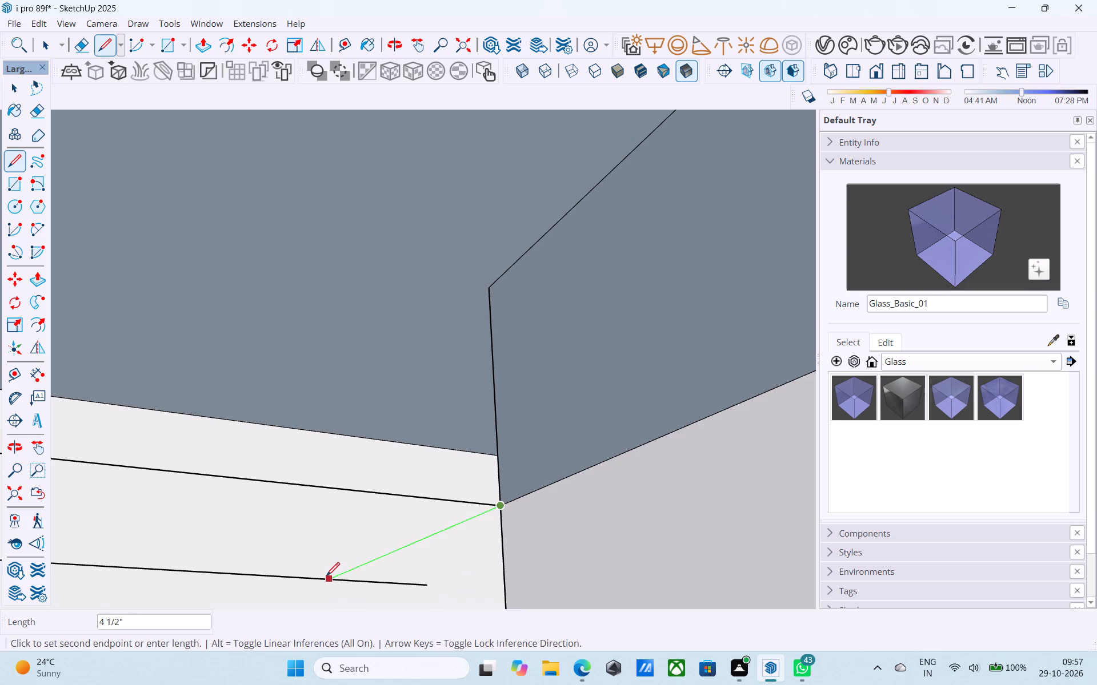
click(326, 577)
key(space)
Erase the stub of the first line that projects beyond the new horizontal face.
key(e)
drag(378, 577, 373, 599)
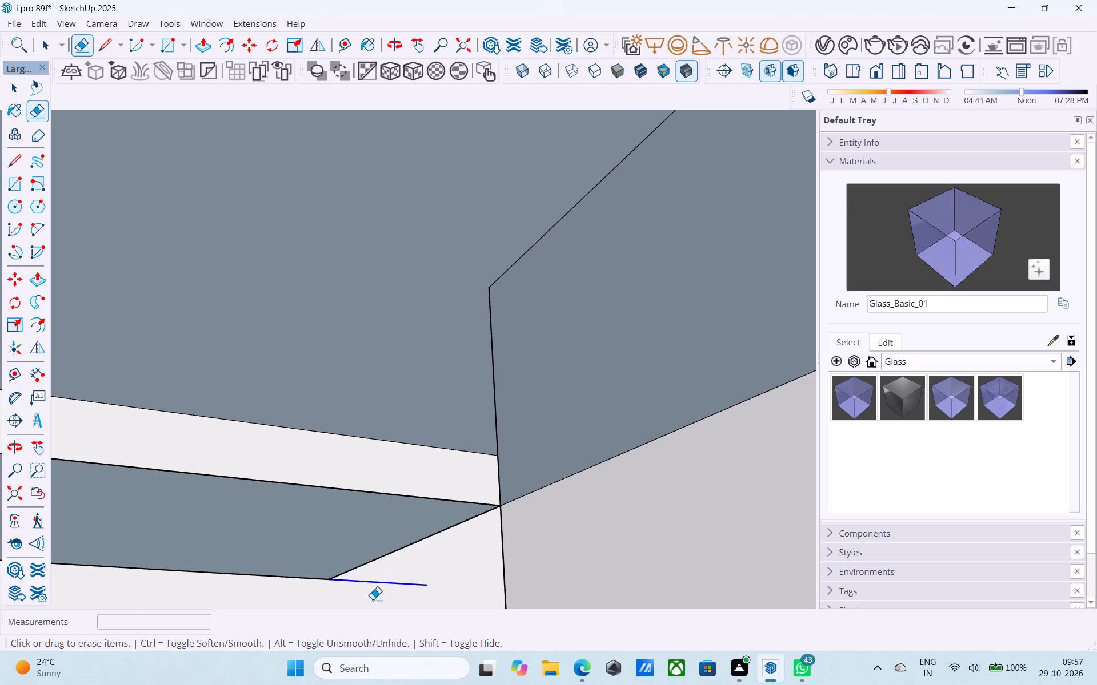
key(space)
Select the new horizontal face and examine how it sits beneath the top band at the parapet's end.
click(383, 502)
middle_drag(415, 487, 386, 514)
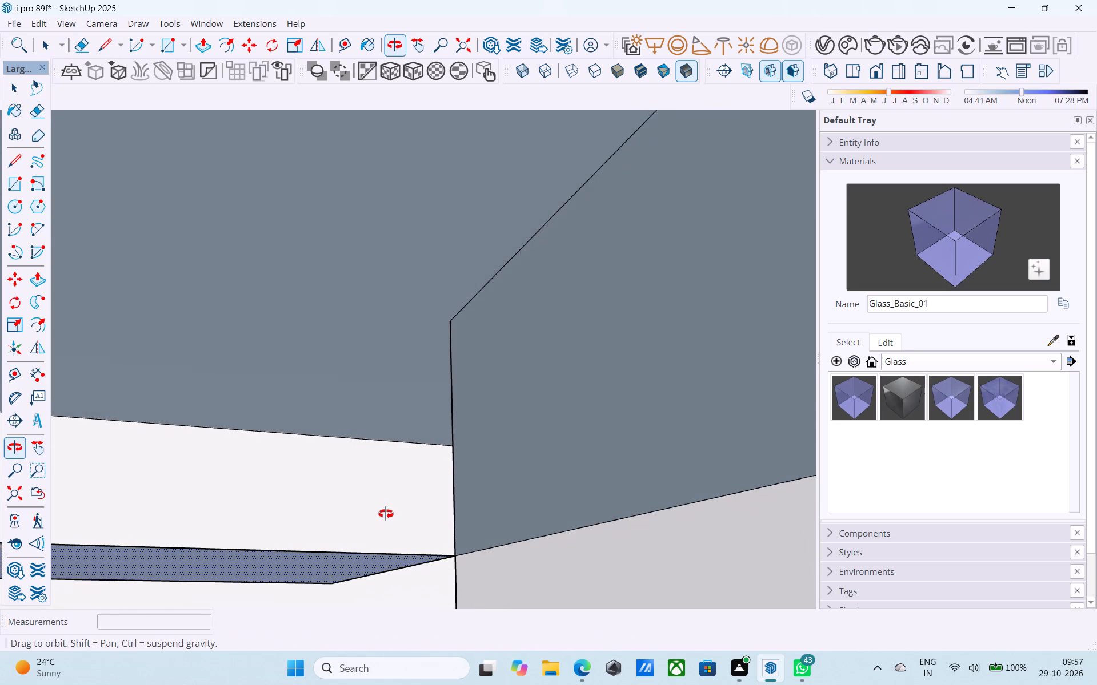
middle_drag(386, 514, 385, 509)
scroll(399, 495, down, 1)
middle_drag(399, 495, 622, 435)
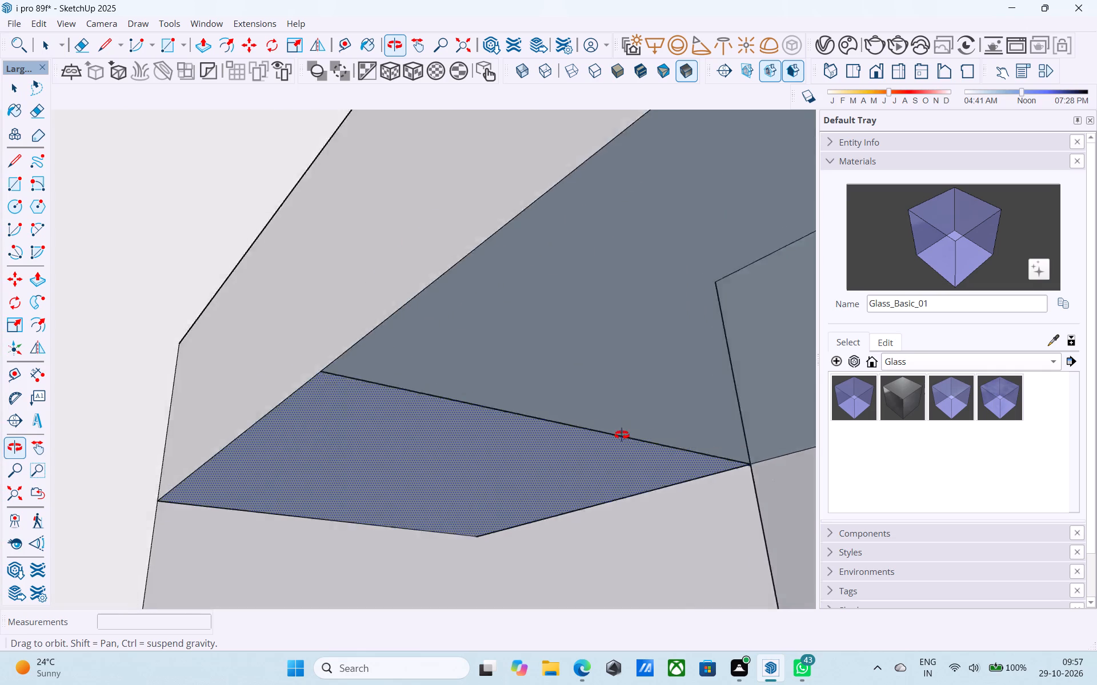
middle_drag(622, 435, 722, 455)
scroll(720, 458, down, 13)
shift+middle_drag(606, 470, 494, 449)
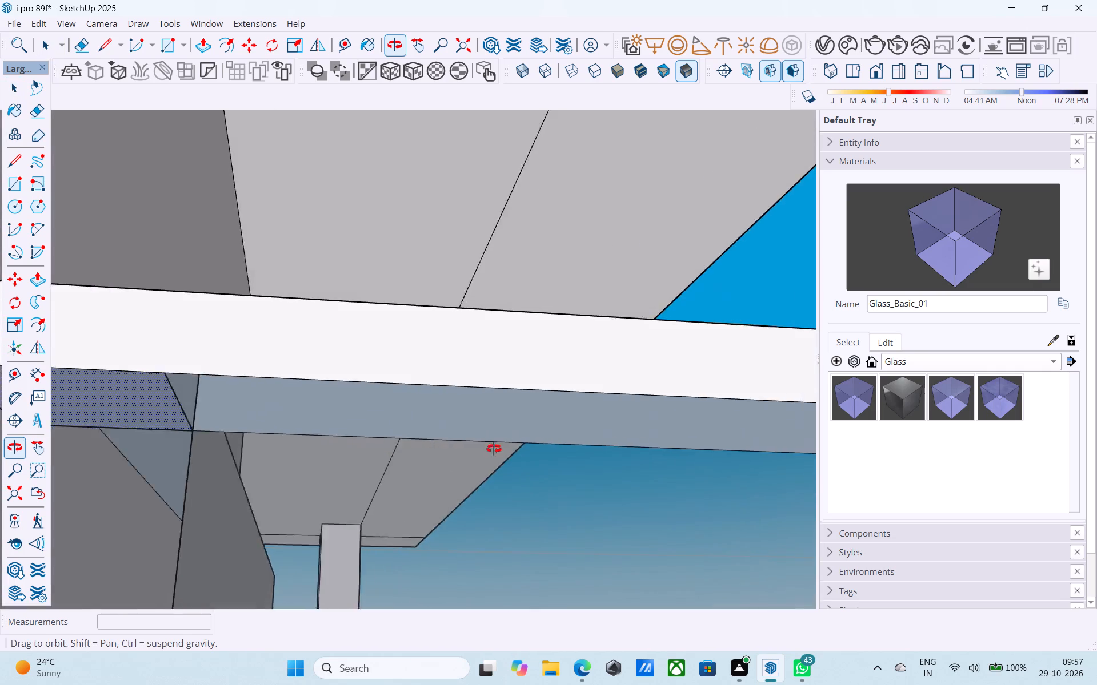
shift+middle_drag(494, 449, 374, 474)
Draw a line across the parapet's other end, starting at the lower corner of the top band.
scroll(371, 473, down, 2)
shift+middle_drag(507, 501, 183, 476)
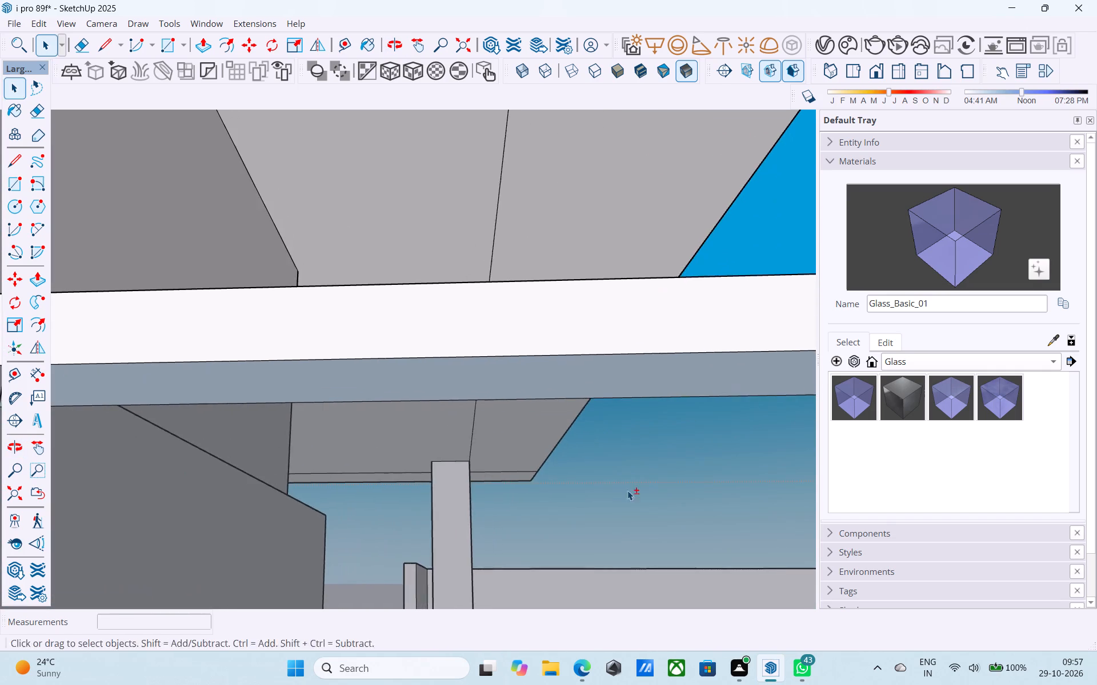
shift+middle_drag(668, 488, 311, 469)
scroll(324, 450, down, 6)
scroll(377, 463, up, 1)
scroll(397, 469, down, 3)
middle_drag(784, 495, 504, 431)
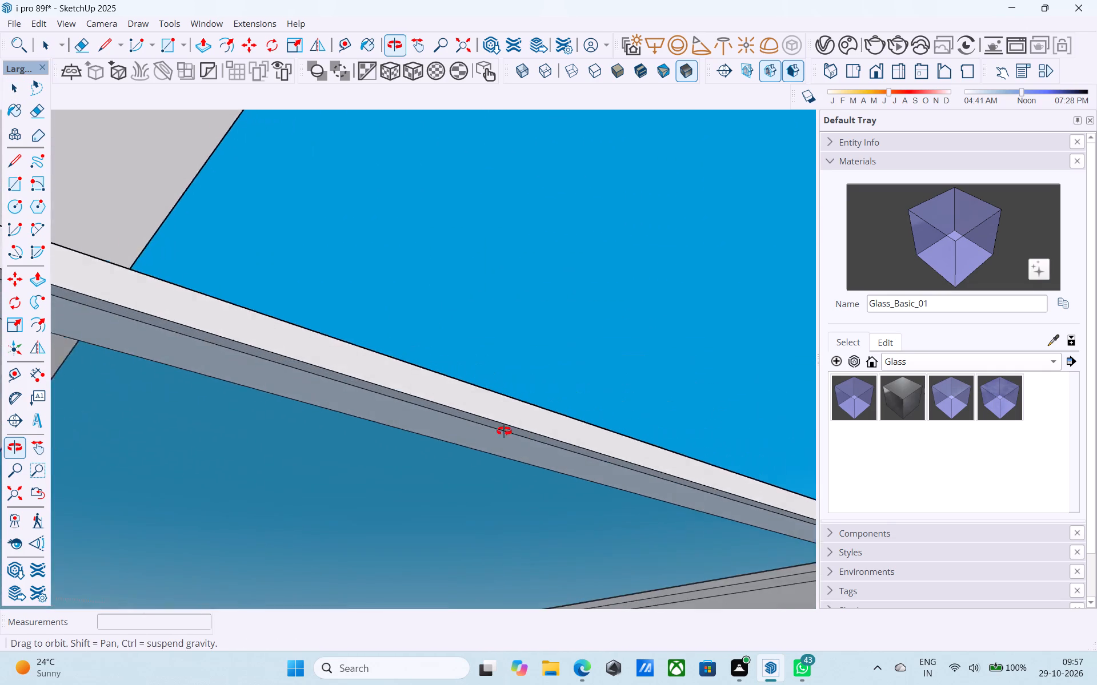
middle_drag(504, 431, 818, 491)
scroll(408, 515, up, 17)
middle_drag(254, 533, 283, 527)
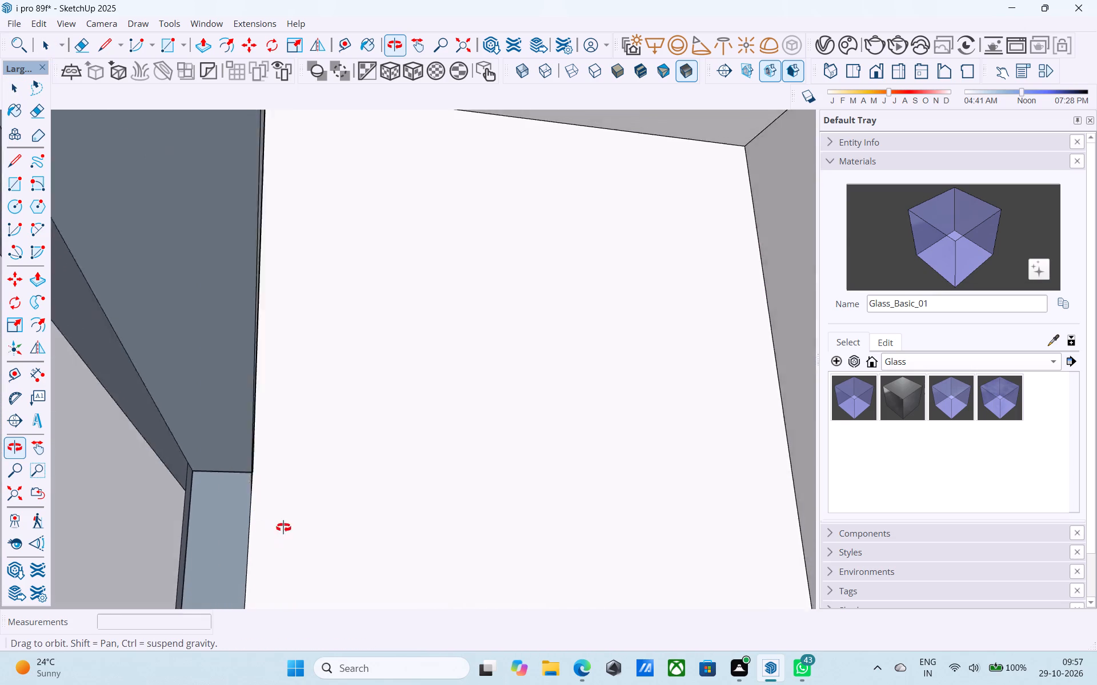
middle_drag(283, 527, 303, 531)
key(l)
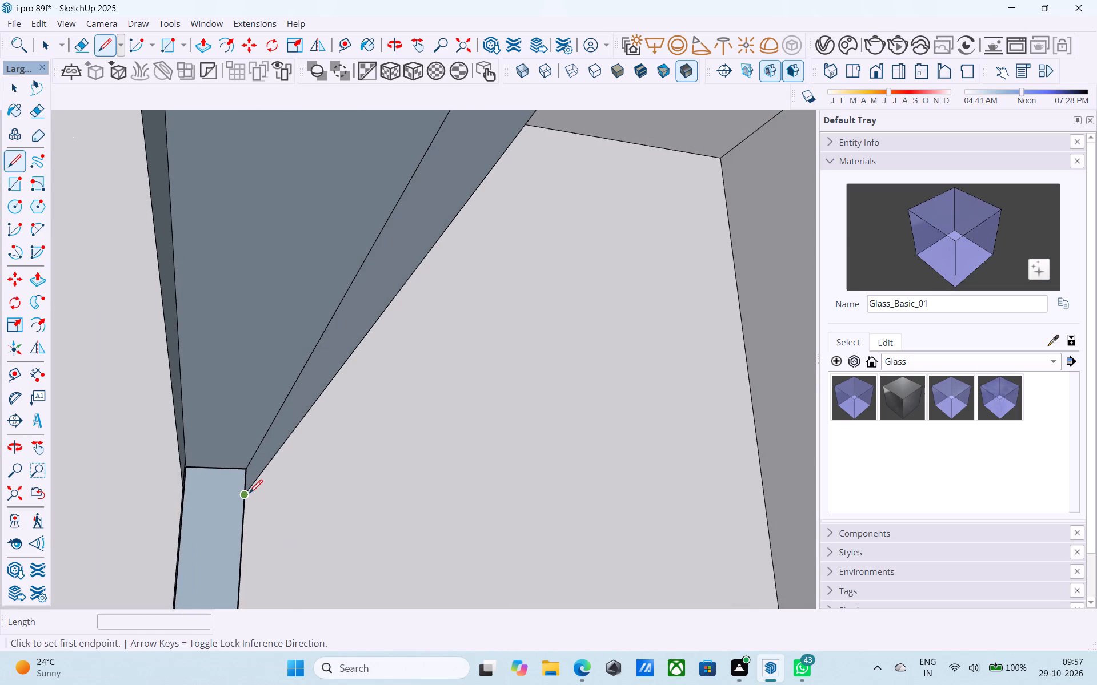
click(249, 494)
middle_drag(229, 491, 217, 486)
scroll(247, 506, up, 3)
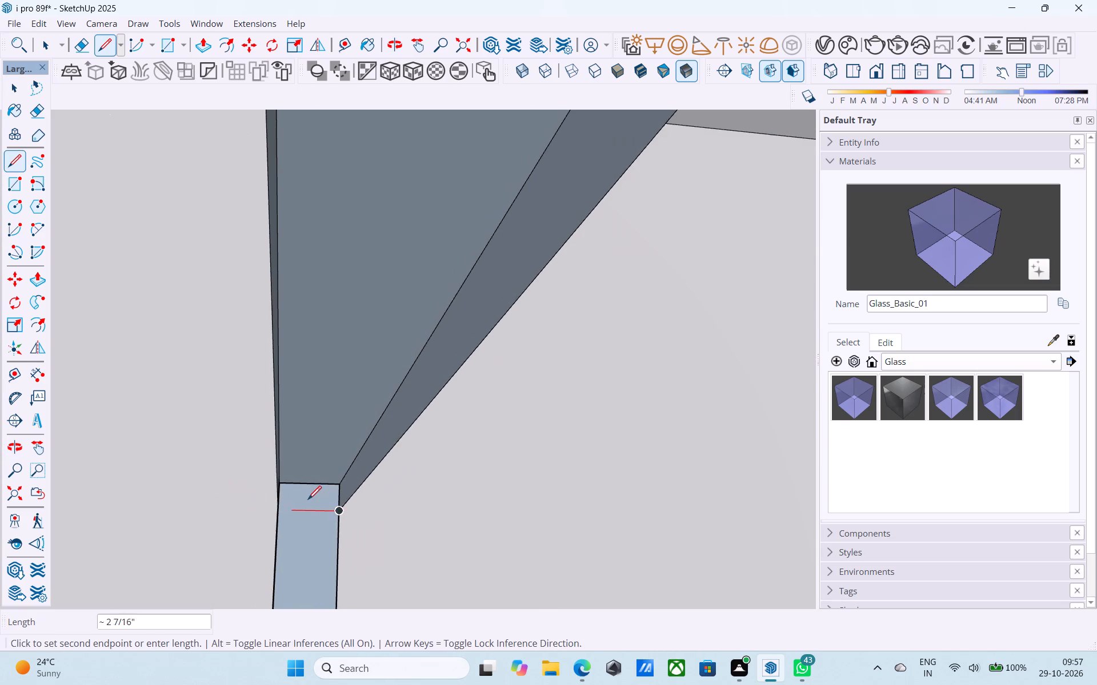
scroll(308, 501, up, 10)
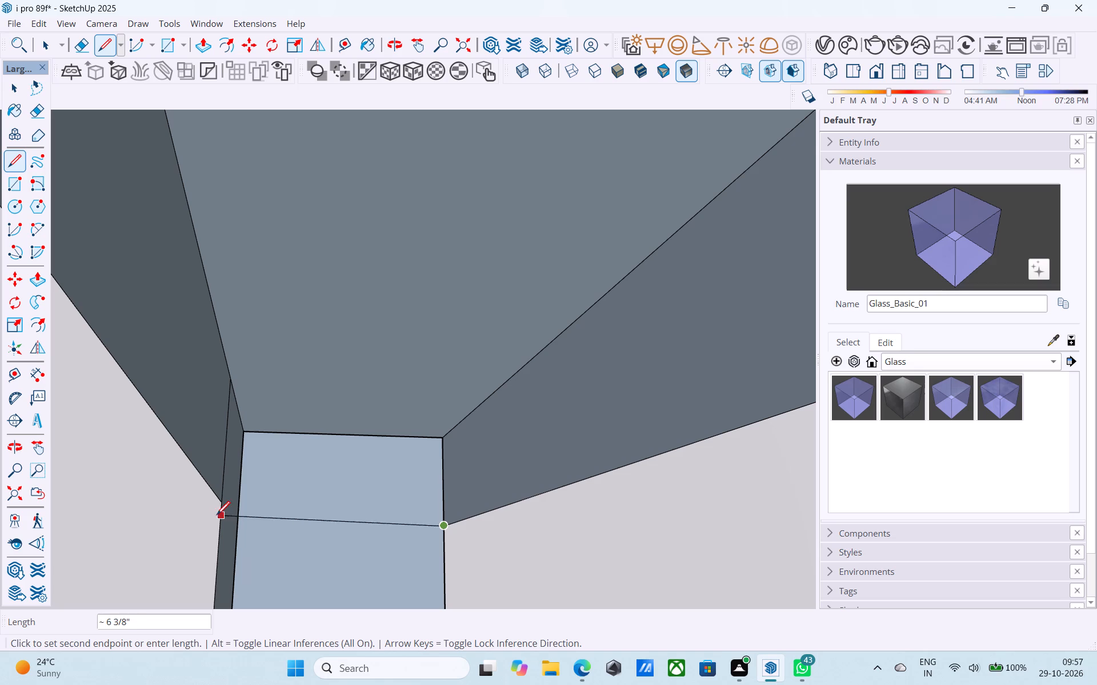
scroll(215, 525, up, 6)
middle_drag(217, 525, 256, 524)
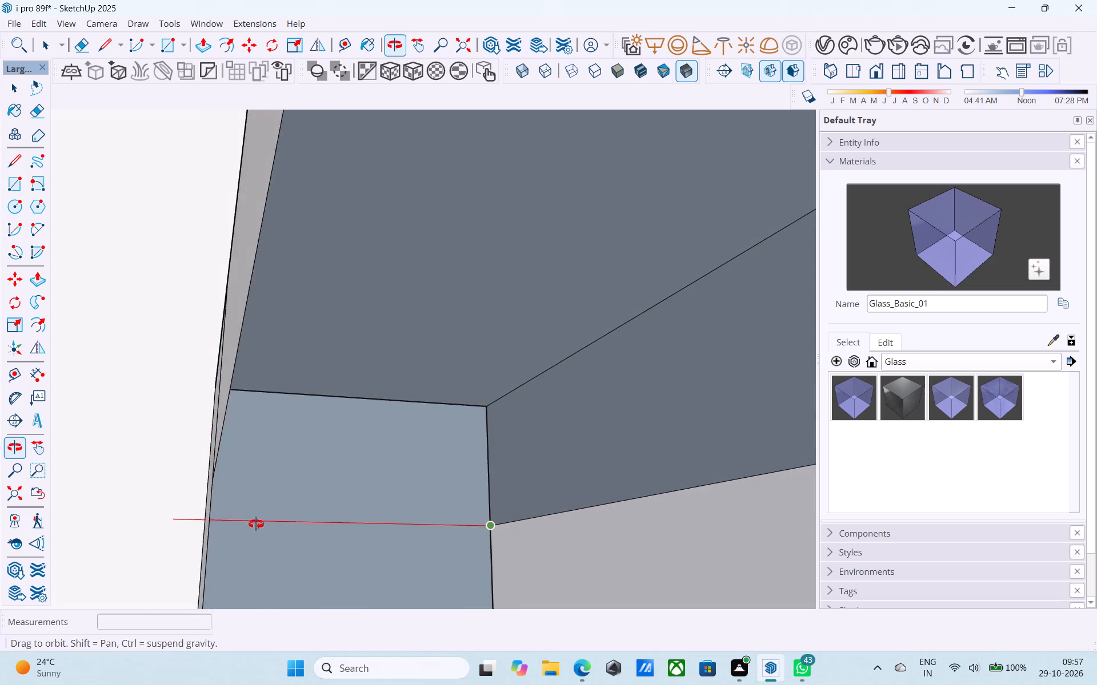
middle_drag(256, 524, 296, 533)
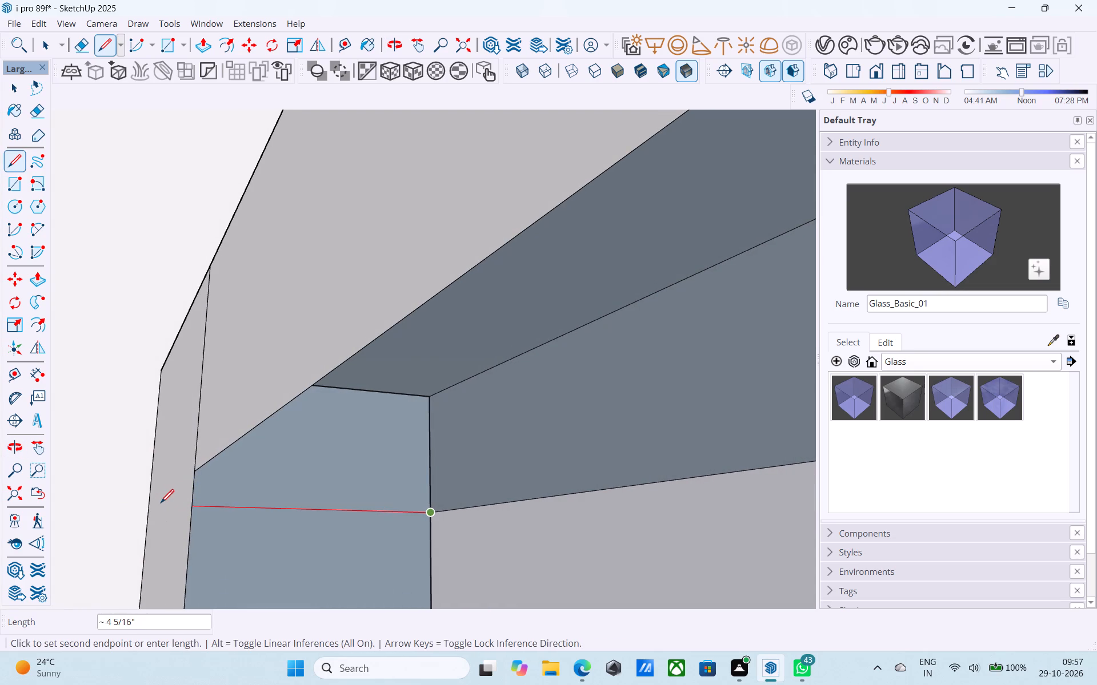
click(161, 504)
key(space)
Erase the short vertical edge crossing the top band at this end of the parapet.
key(e)
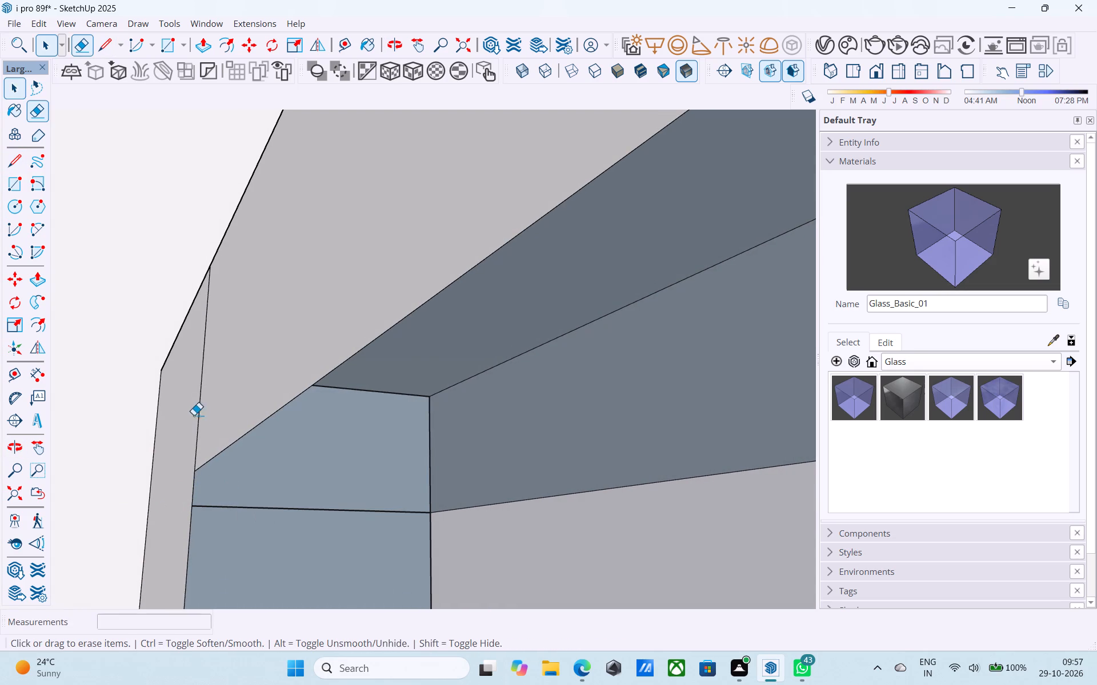
drag(211, 427, 197, 422)
key(space)
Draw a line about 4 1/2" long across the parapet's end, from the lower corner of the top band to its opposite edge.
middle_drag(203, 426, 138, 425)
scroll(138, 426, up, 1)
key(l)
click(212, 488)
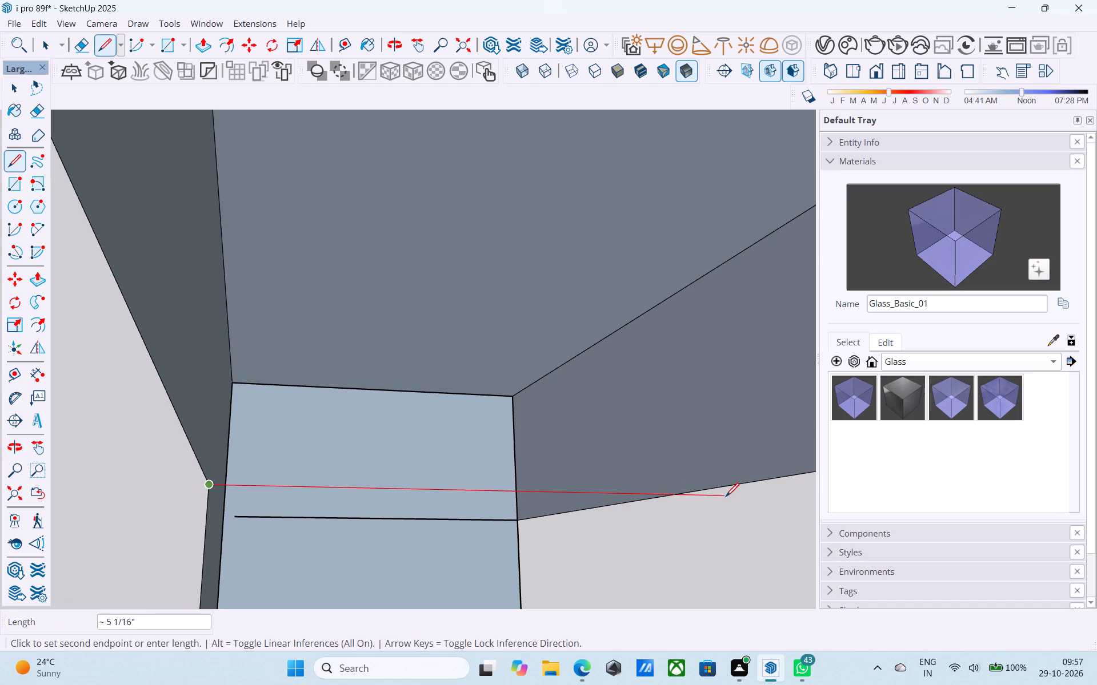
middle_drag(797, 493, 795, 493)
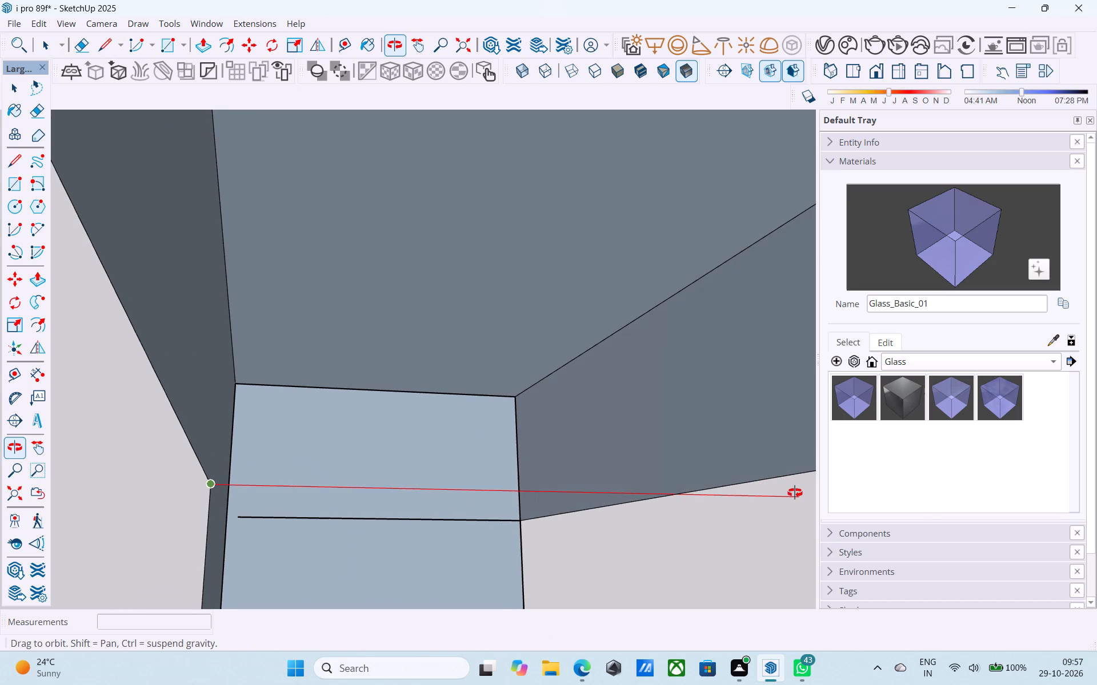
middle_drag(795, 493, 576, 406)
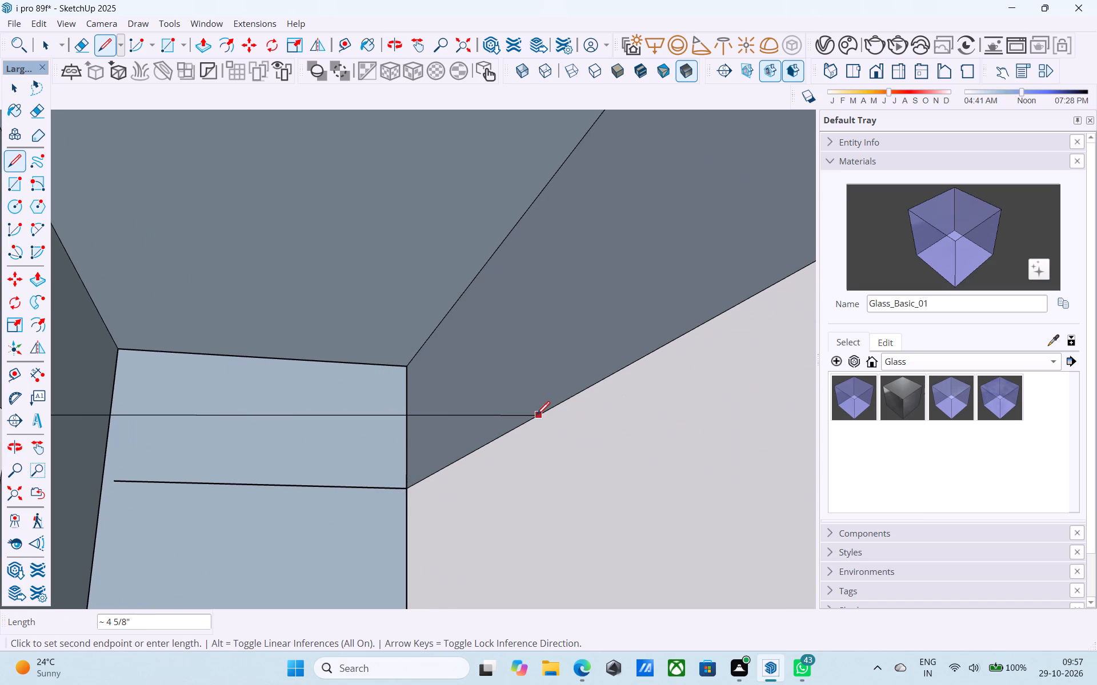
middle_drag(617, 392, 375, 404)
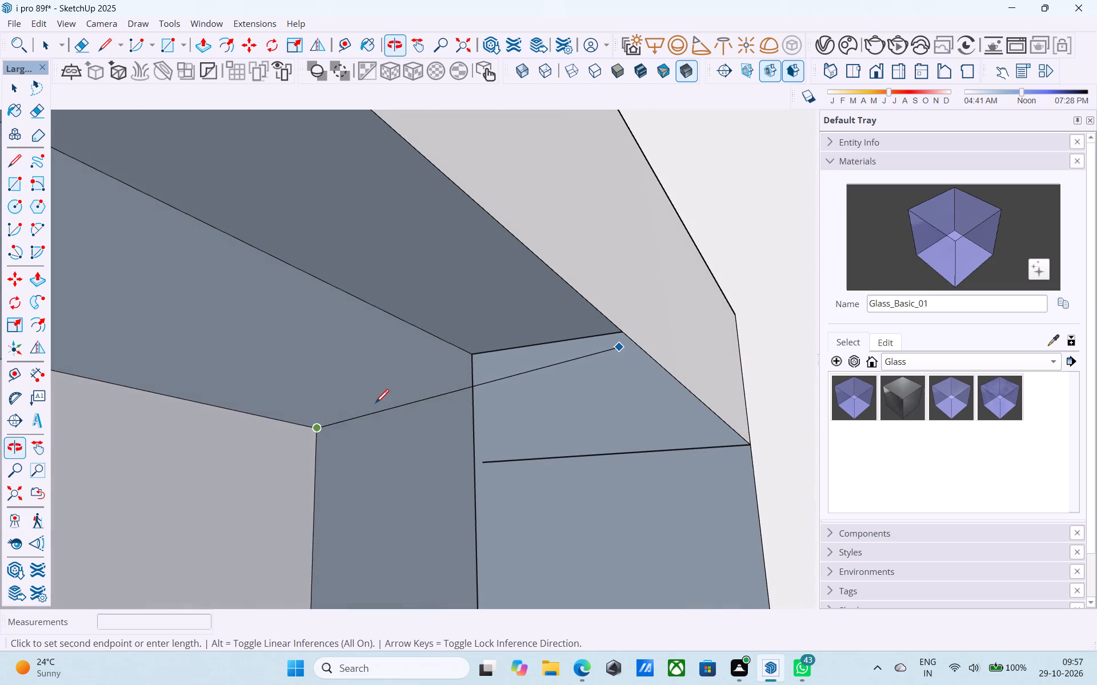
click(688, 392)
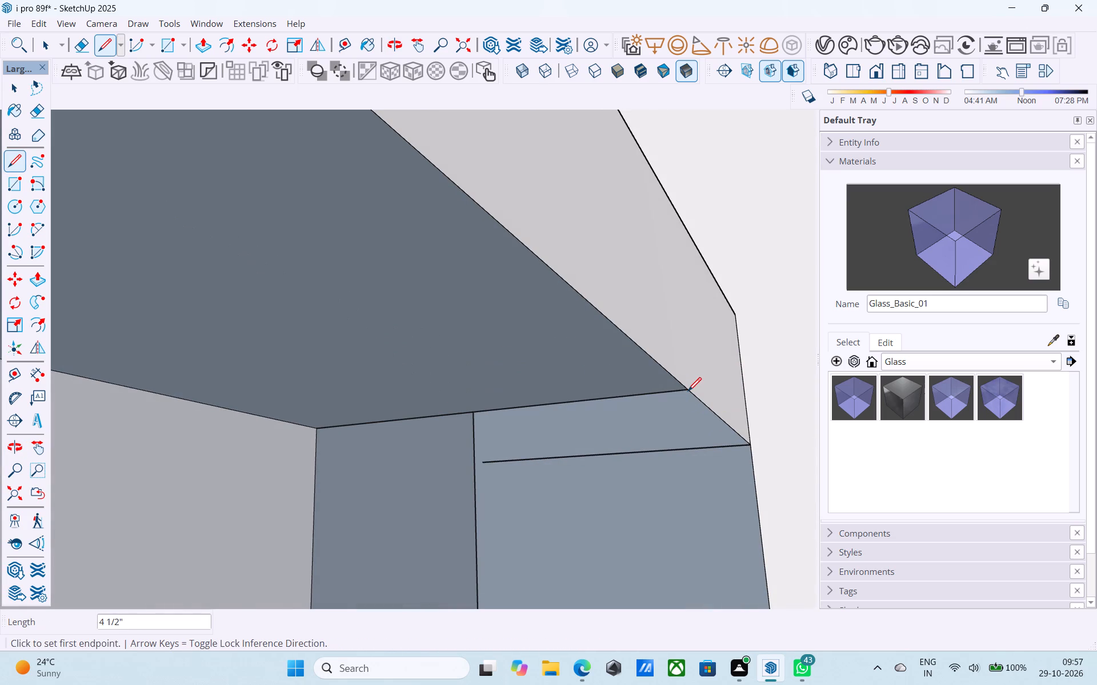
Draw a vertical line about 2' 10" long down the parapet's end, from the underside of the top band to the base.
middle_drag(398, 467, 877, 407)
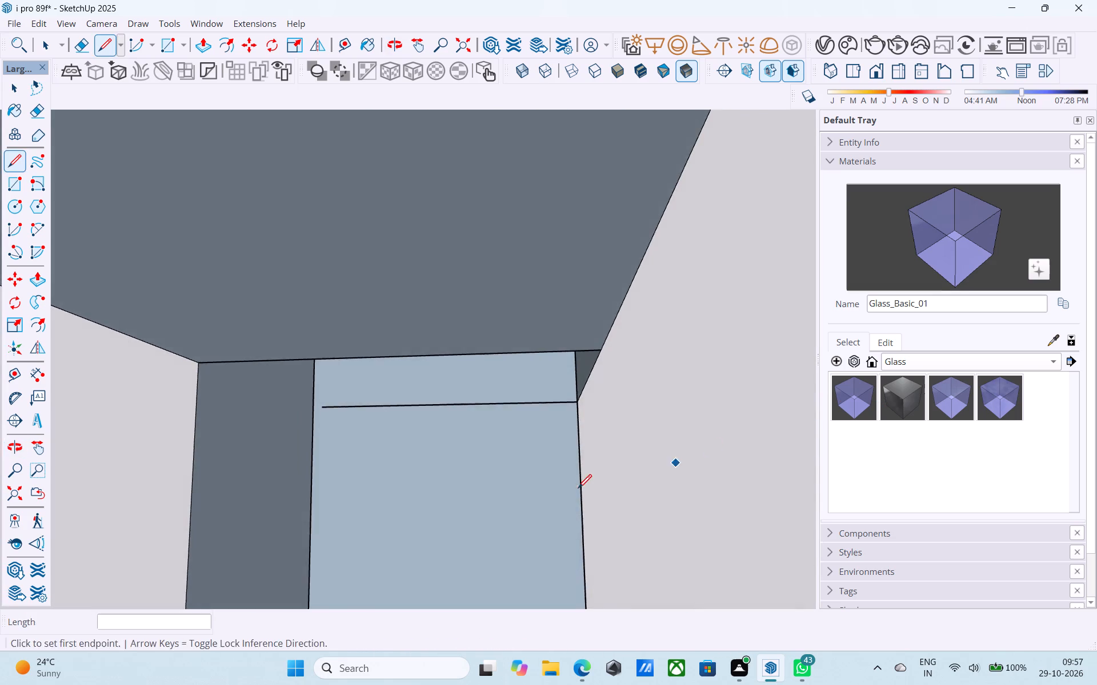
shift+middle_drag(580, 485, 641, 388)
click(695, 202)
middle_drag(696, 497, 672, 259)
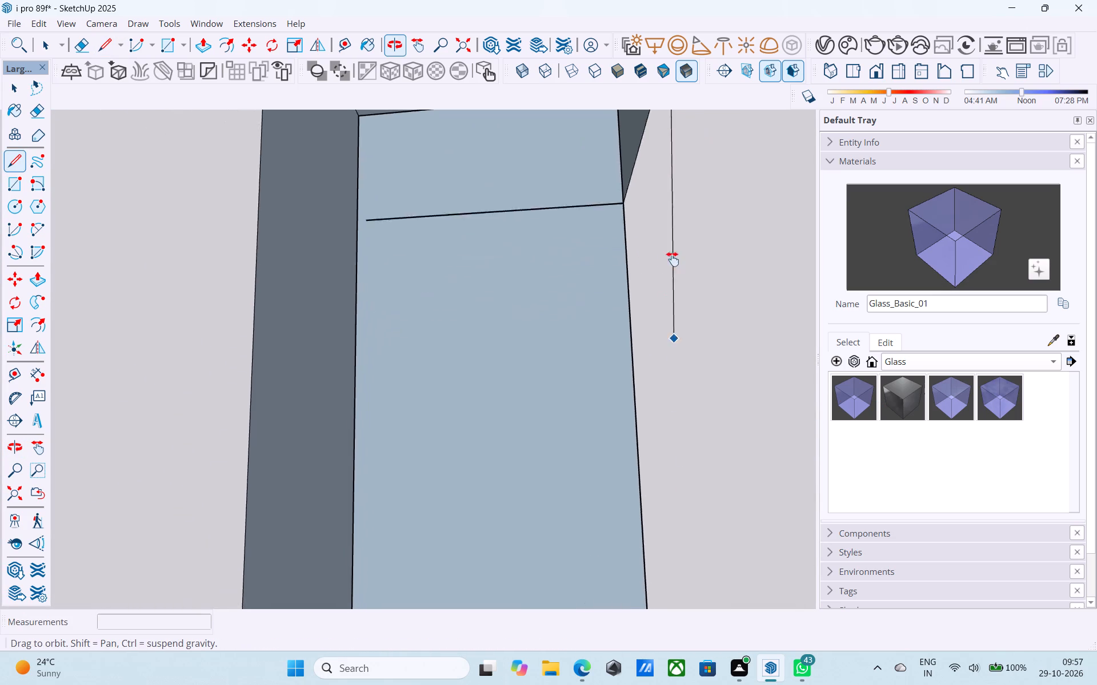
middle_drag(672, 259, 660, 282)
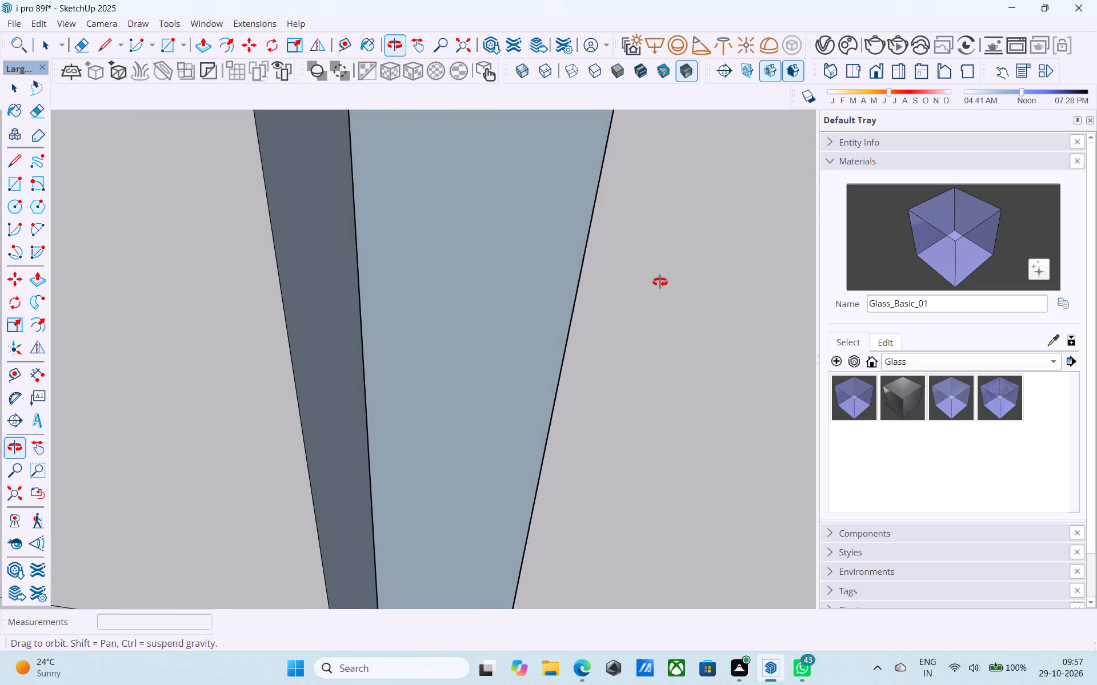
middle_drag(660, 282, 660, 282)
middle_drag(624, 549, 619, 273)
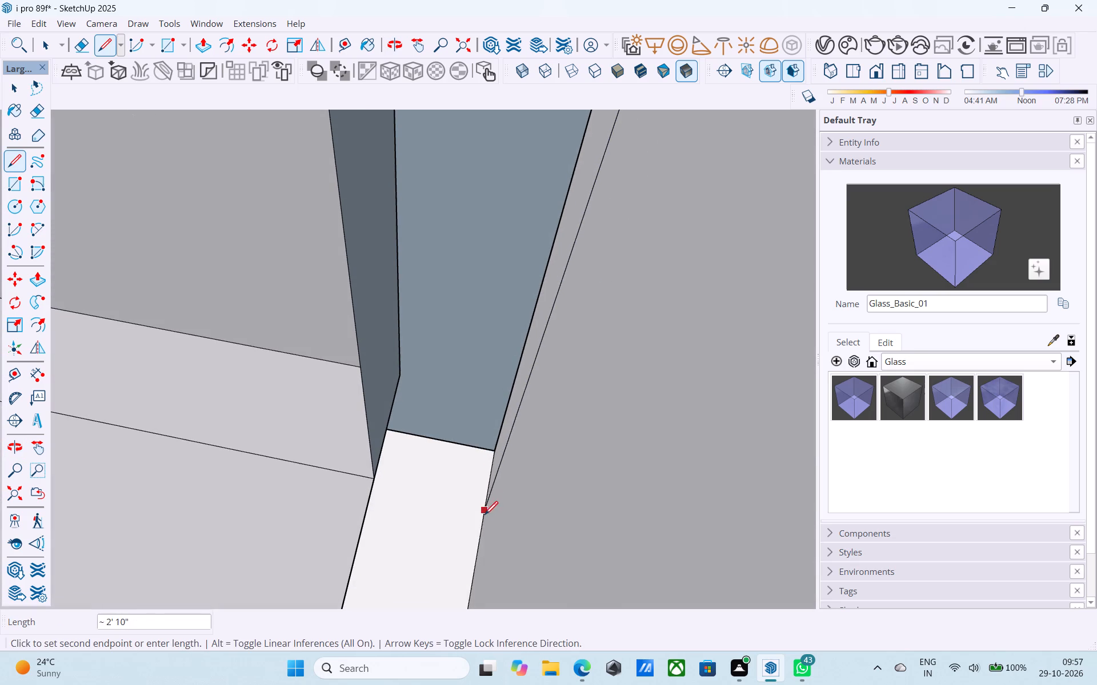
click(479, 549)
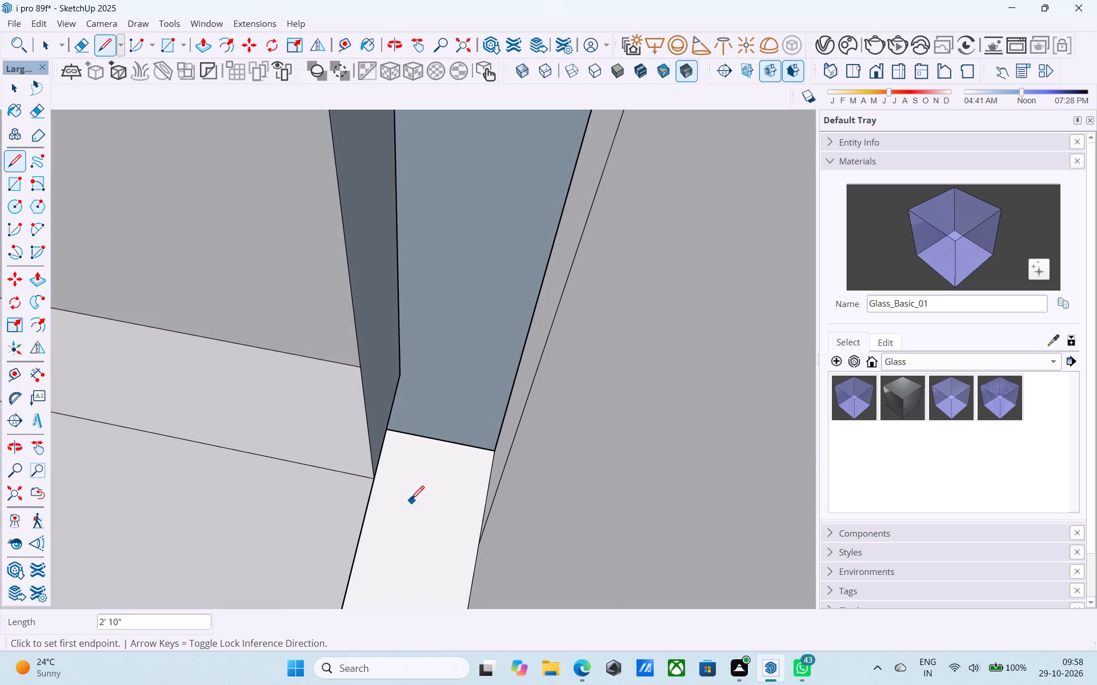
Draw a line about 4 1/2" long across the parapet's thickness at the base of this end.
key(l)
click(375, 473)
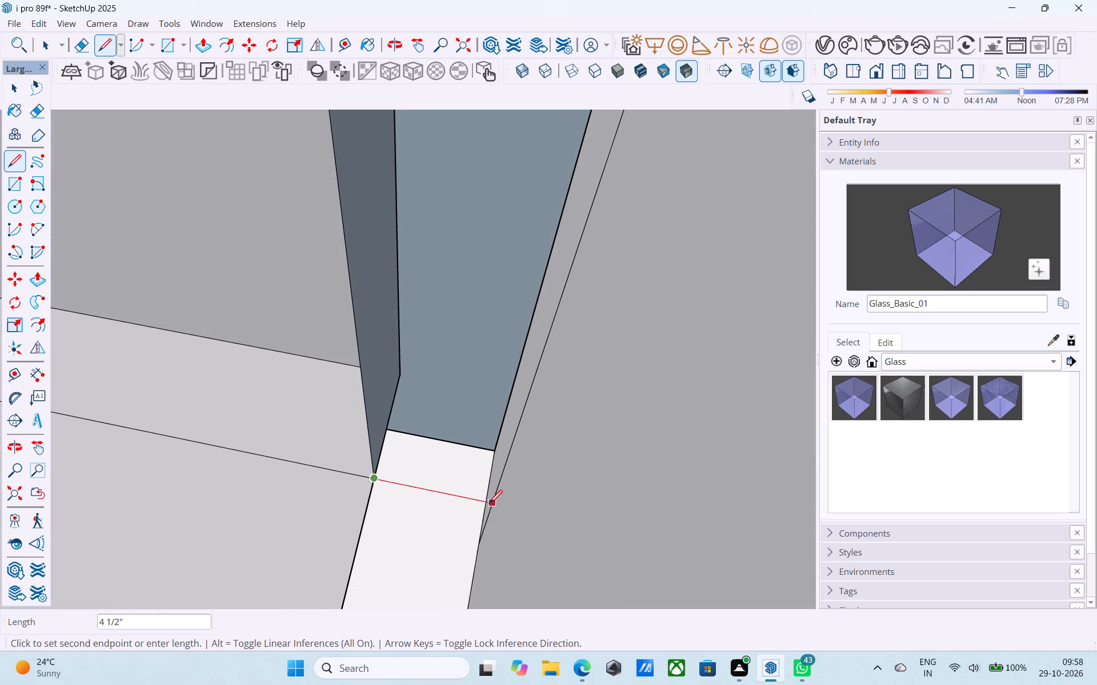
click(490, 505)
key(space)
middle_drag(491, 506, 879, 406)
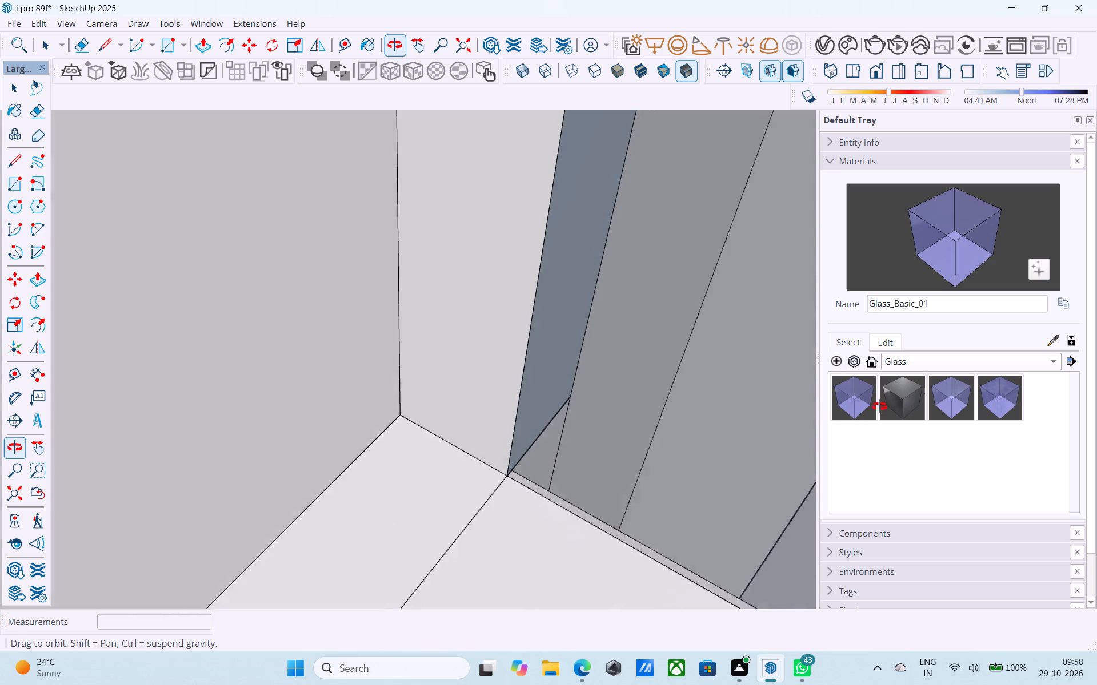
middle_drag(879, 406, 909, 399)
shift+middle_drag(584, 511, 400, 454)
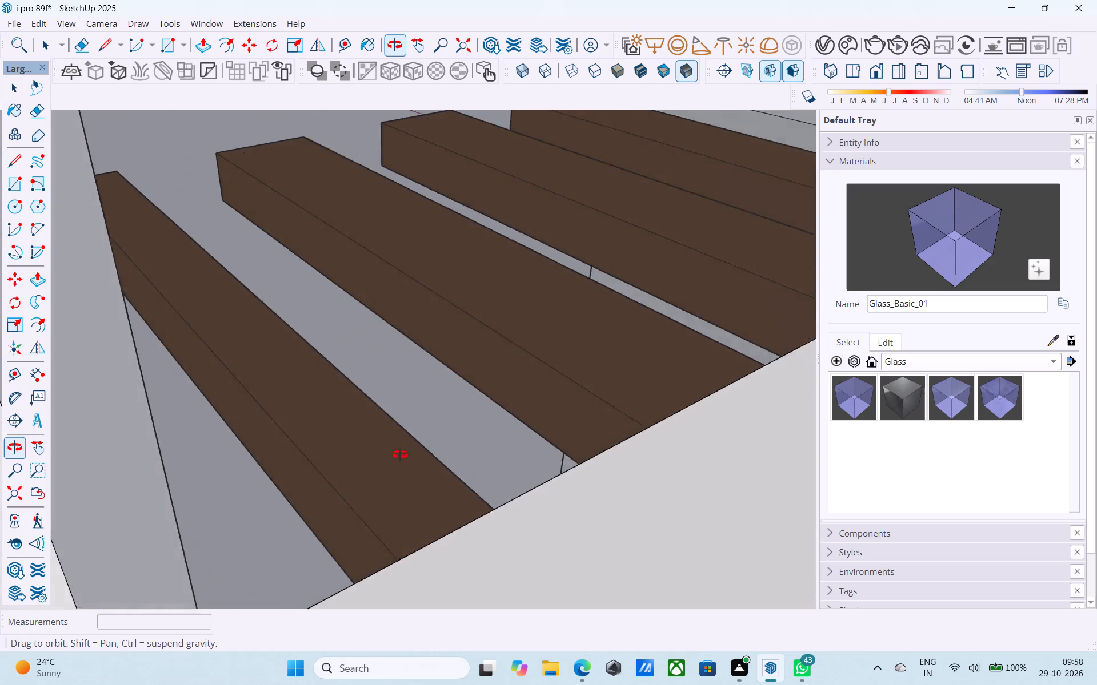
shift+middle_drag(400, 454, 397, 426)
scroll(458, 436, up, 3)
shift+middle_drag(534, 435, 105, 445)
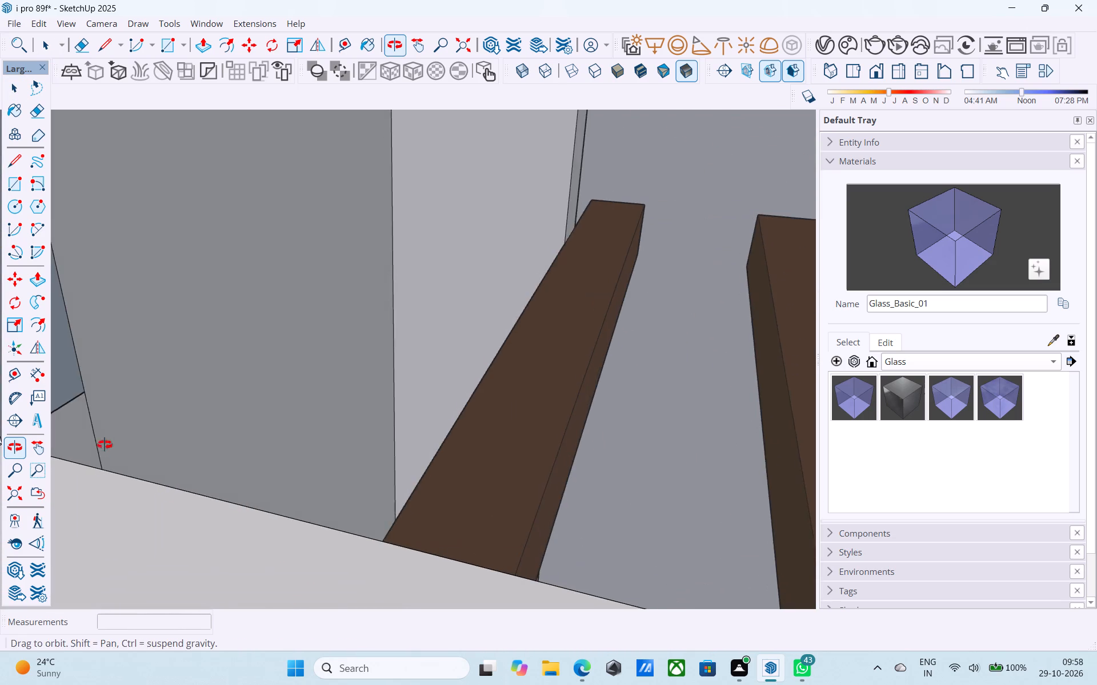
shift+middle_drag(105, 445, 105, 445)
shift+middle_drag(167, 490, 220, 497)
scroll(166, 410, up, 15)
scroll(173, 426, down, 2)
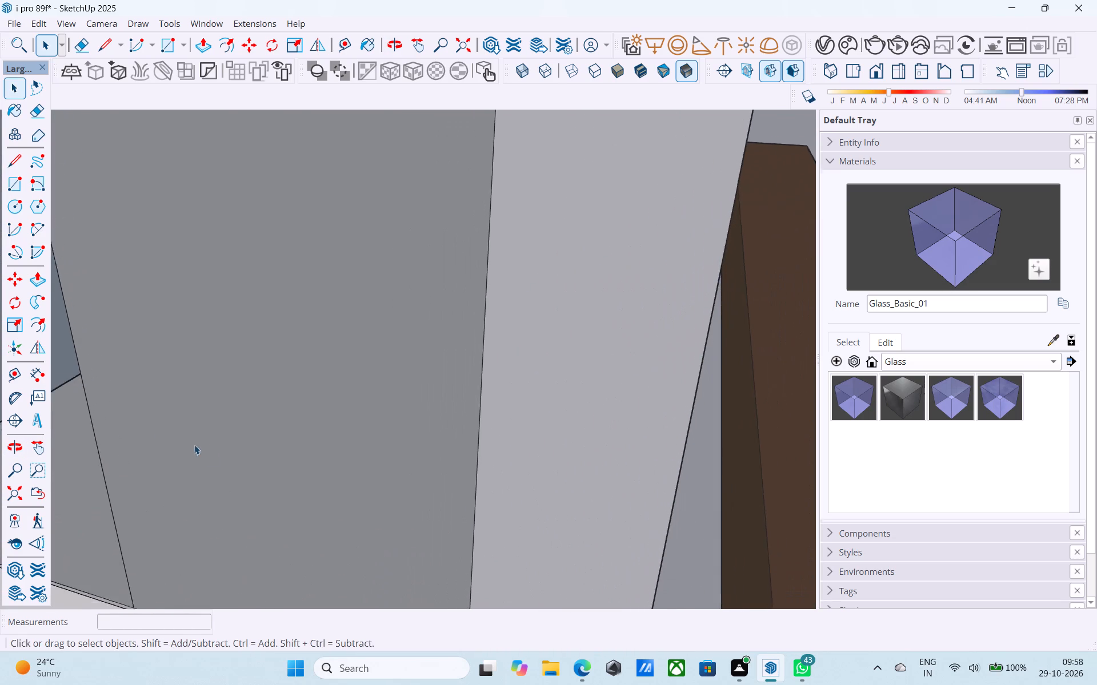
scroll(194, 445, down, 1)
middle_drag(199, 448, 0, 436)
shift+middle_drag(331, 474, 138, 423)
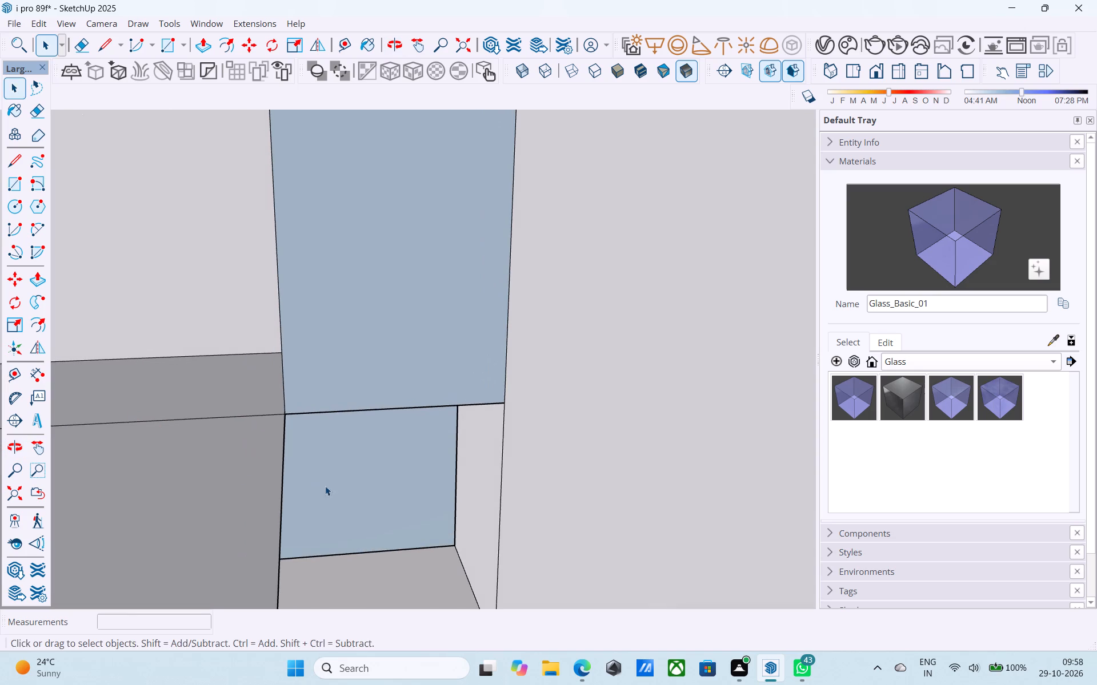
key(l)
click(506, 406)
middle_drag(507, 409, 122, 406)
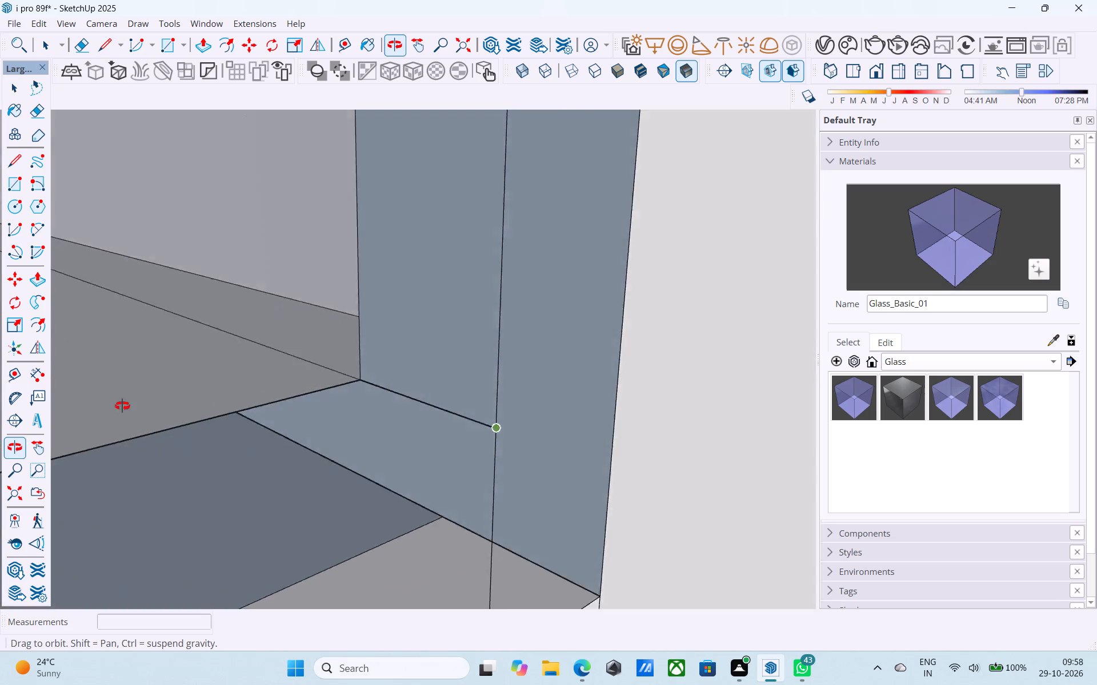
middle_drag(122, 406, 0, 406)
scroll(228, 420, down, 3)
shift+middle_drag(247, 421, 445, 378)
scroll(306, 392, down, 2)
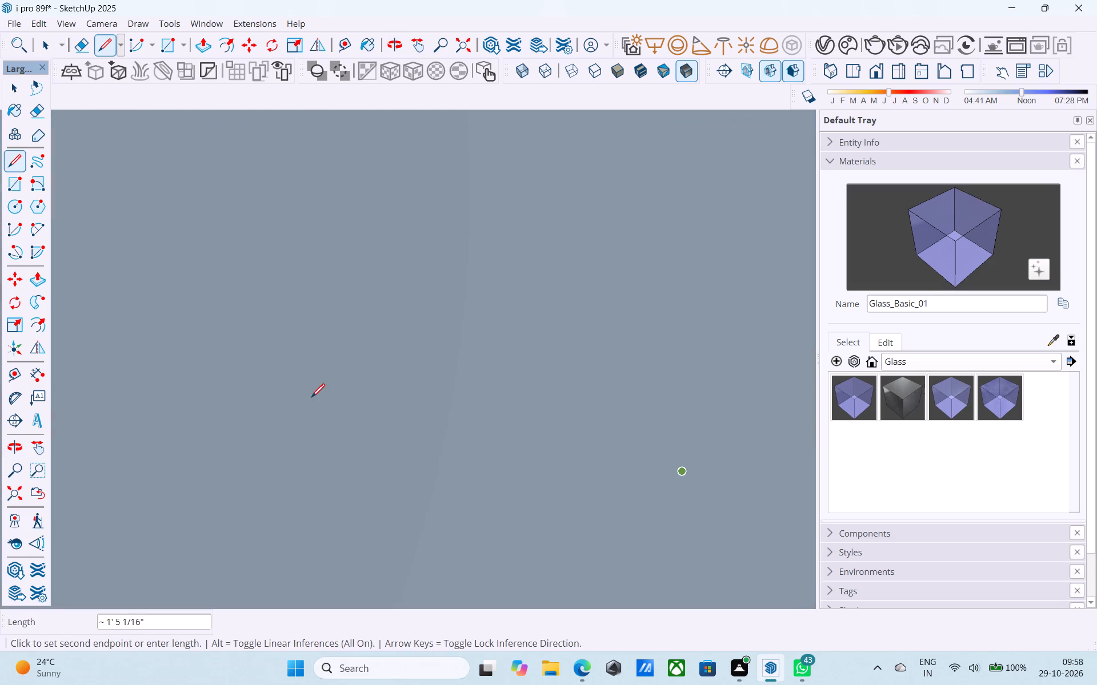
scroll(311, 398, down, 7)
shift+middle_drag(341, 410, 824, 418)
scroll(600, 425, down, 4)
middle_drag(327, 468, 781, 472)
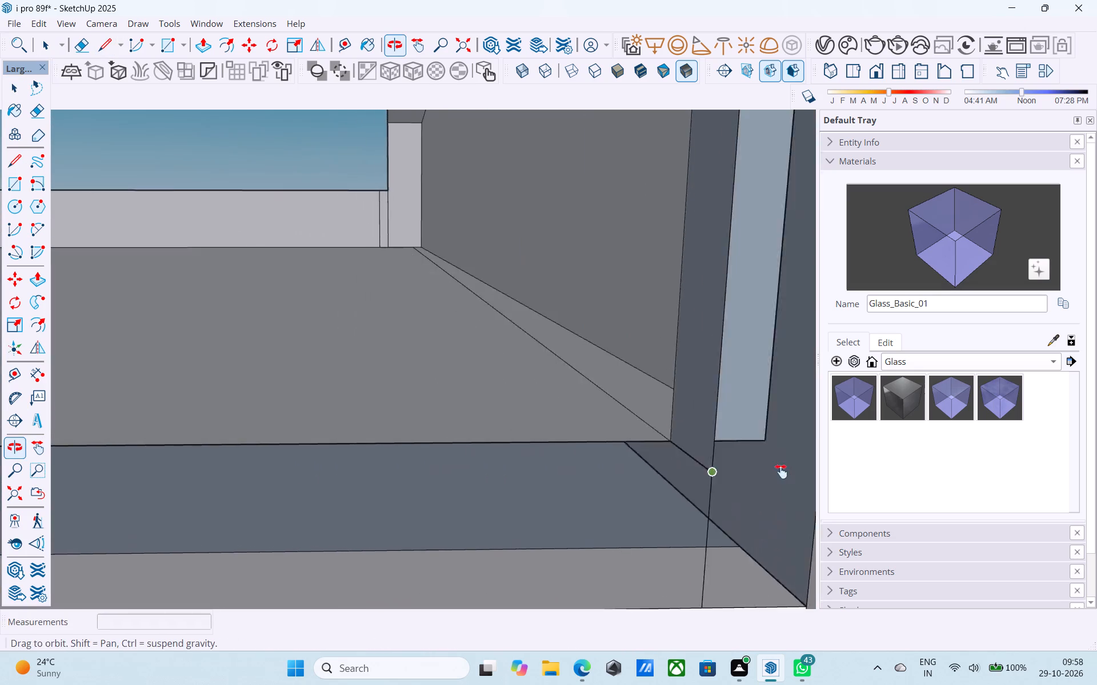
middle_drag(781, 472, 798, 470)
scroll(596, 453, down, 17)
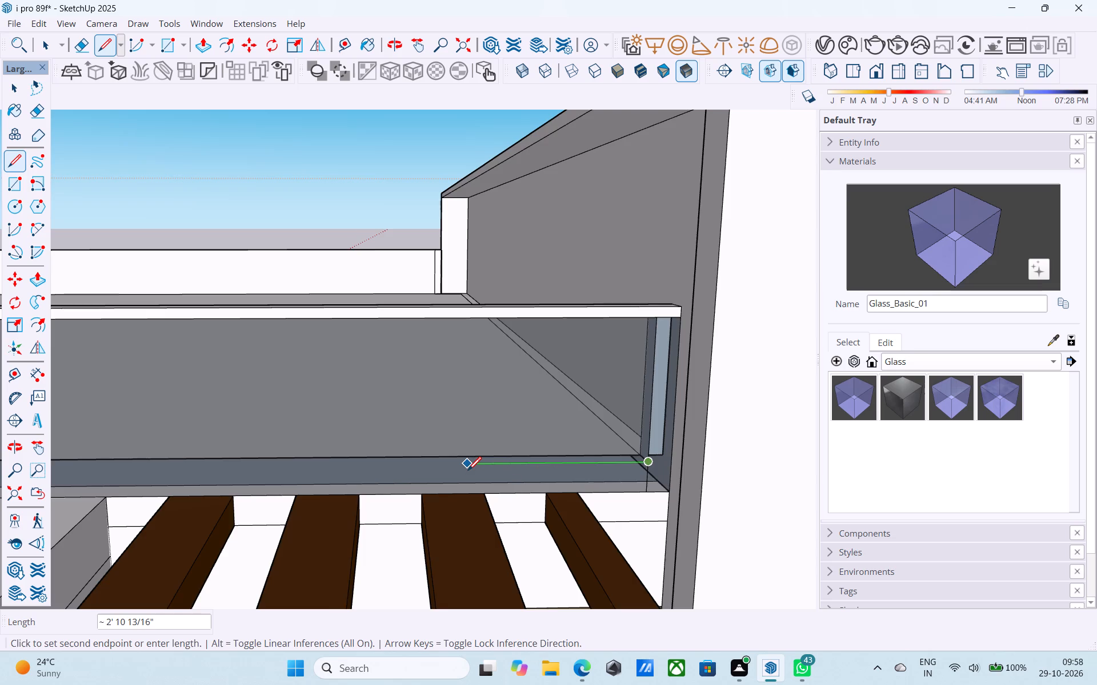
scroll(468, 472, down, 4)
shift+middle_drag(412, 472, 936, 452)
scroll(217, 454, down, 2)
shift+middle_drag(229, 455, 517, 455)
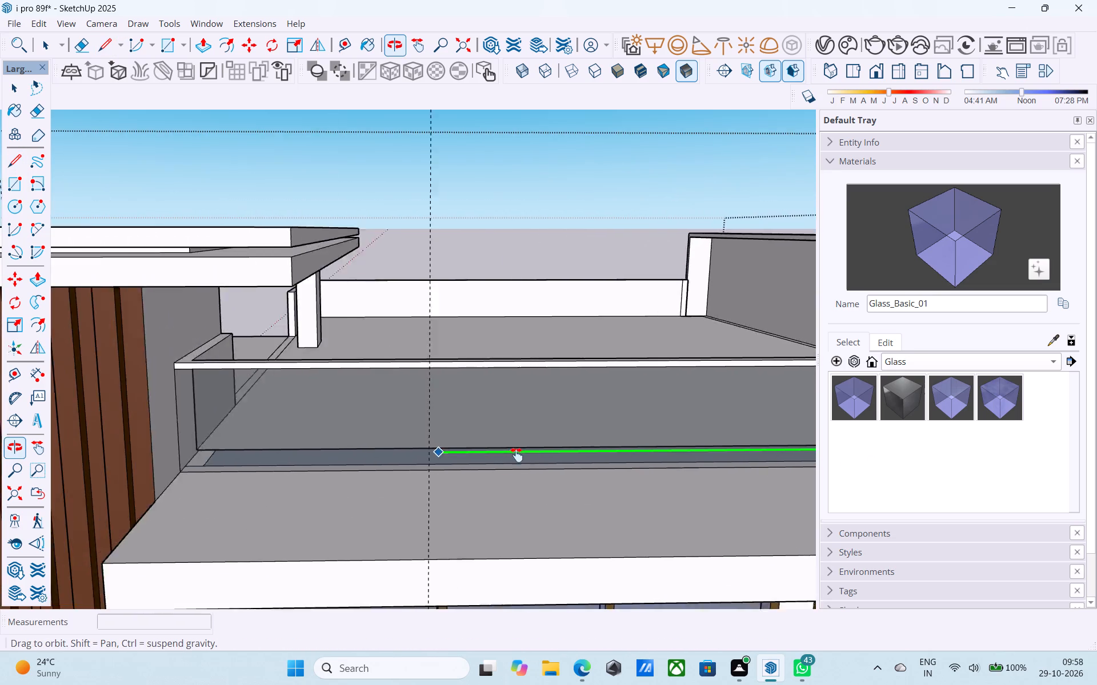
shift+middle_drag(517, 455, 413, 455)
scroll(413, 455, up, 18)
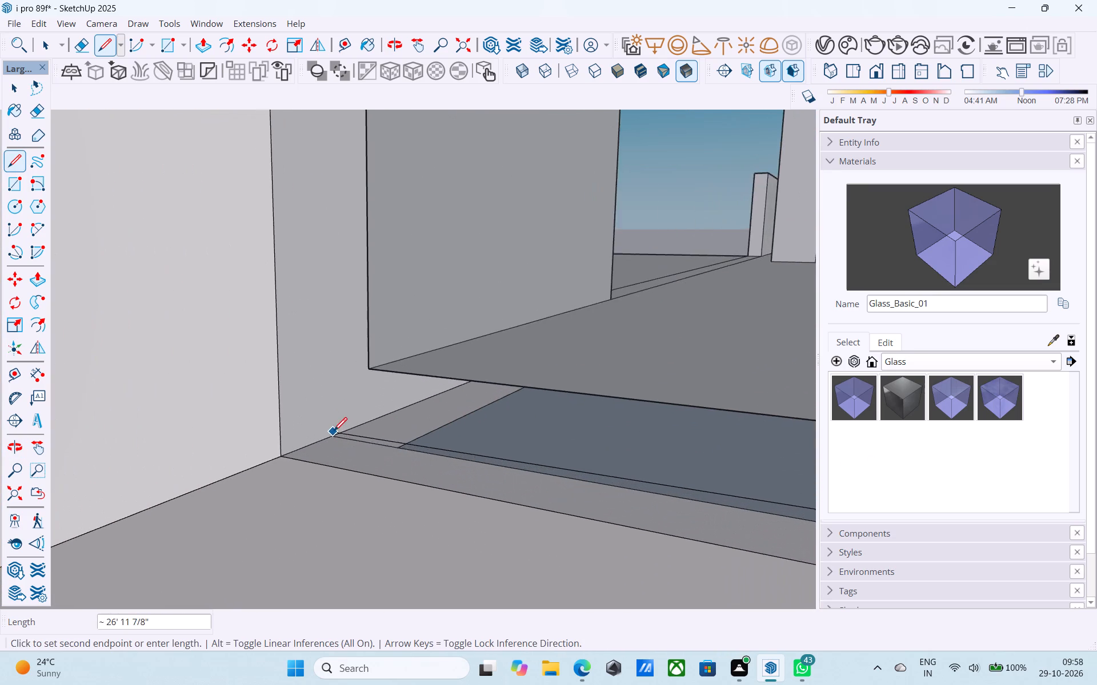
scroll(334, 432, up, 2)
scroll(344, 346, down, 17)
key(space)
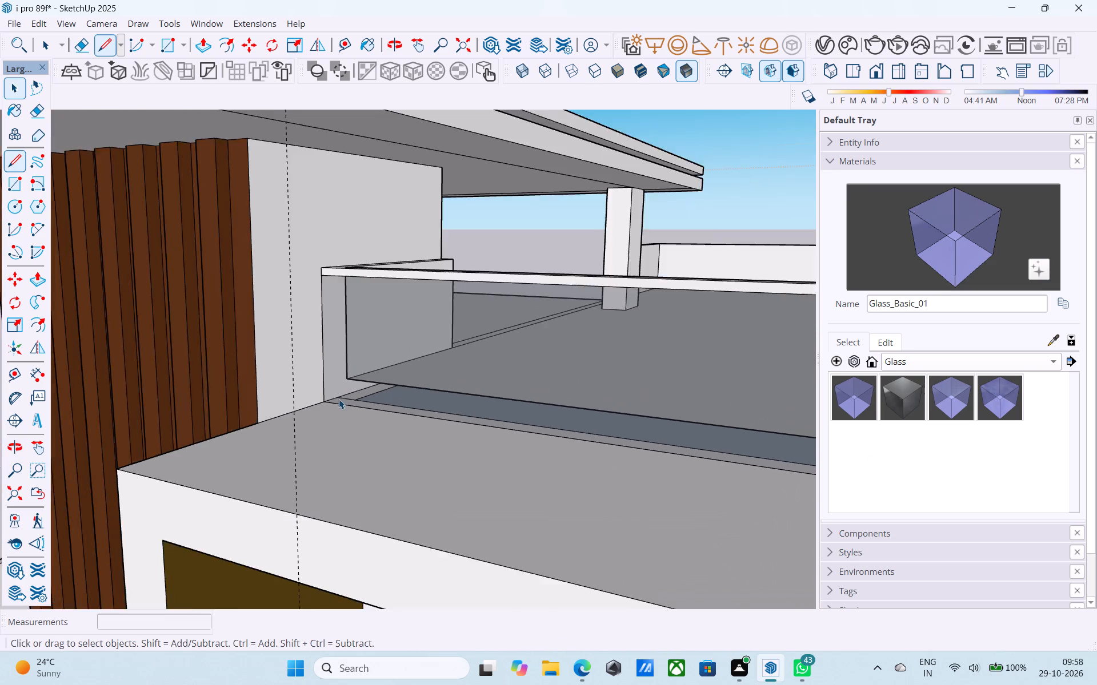
Undo the recent line work and glass parapet edits, back to the solid white front roof parapet.
scroll(339, 399, down, 14)
key(ctrl+z)
key(ctrl+z)
key(ctrl+z)
key(ctrl+z)
key(ctrl+z)
key(ctrl+z)
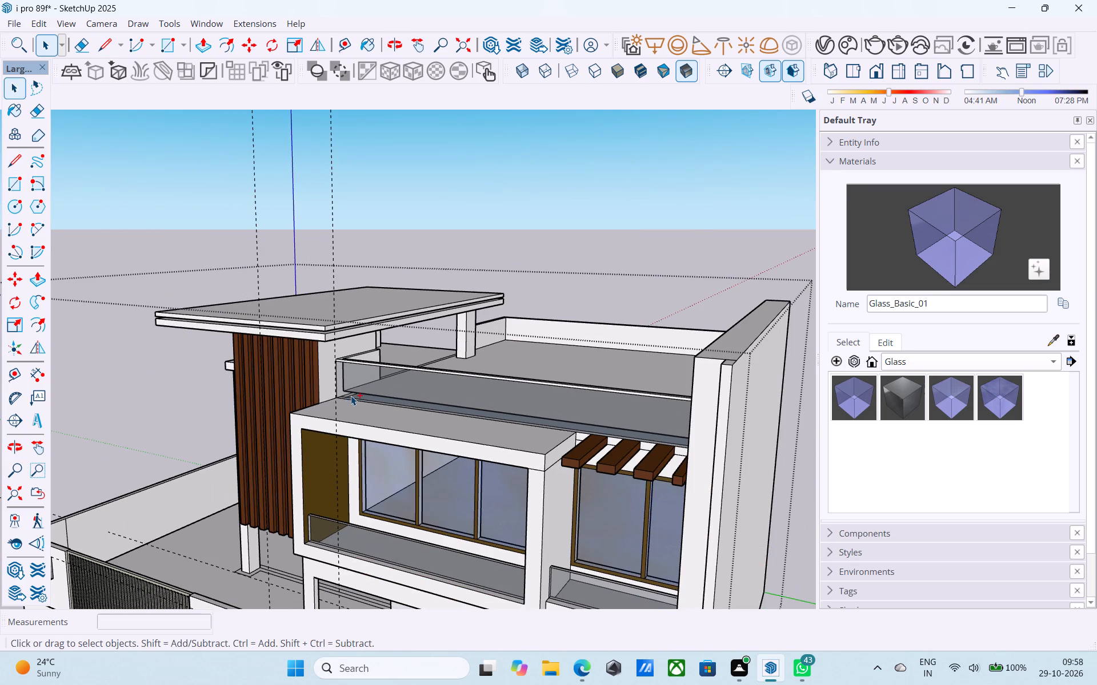
key(ctrl+z)
key(ctrl+z)
key(ctrl+z)
key(ctrl+z)
key(ctrl+z)
Erase the horizontal line just below the top edge on the outer face of the front roof parapet.
middle_click(532, 427)
scroll(559, 427, up, 4)
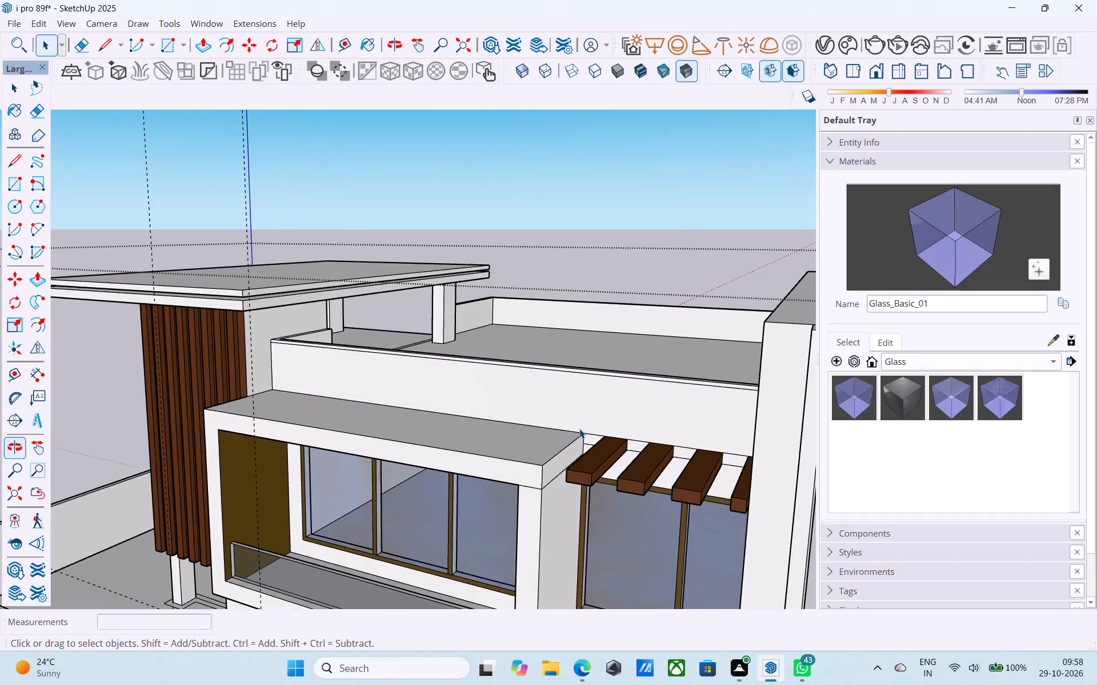
scroll(579, 429, up, 2)
key(space)
middle_drag(626, 434, 550, 523)
click(617, 435)
middle_drag(617, 438, 645, 539)
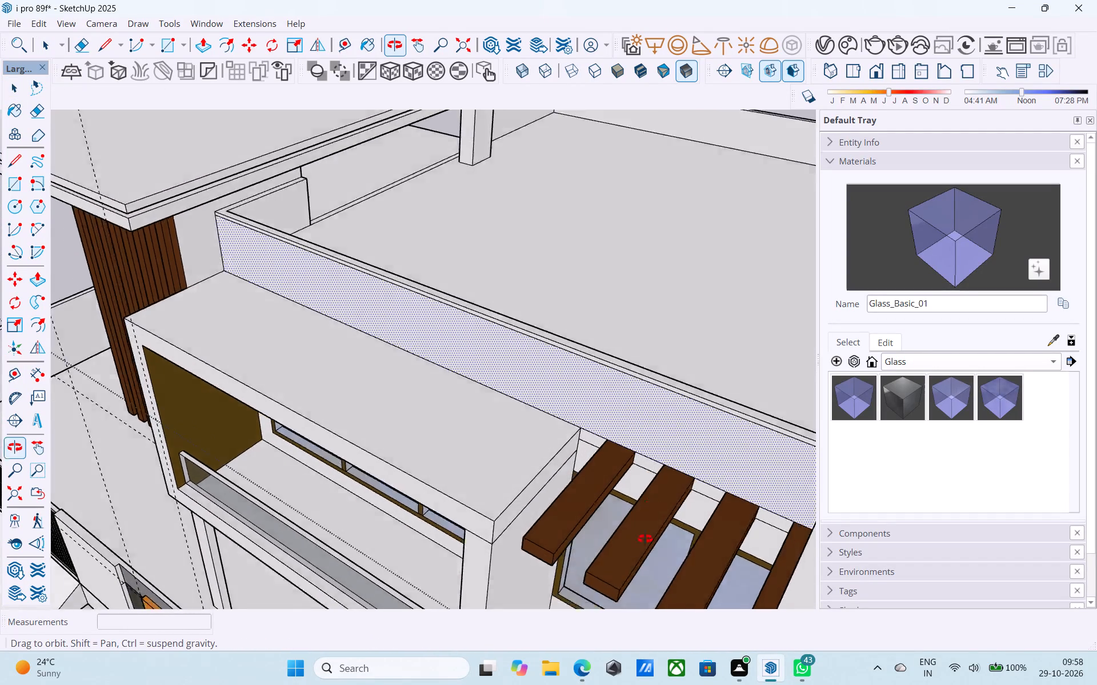
middle_drag(645, 539, 57, 442)
scroll(457, 468, down, 2)
shift+middle_drag(444, 461, 590, 464)
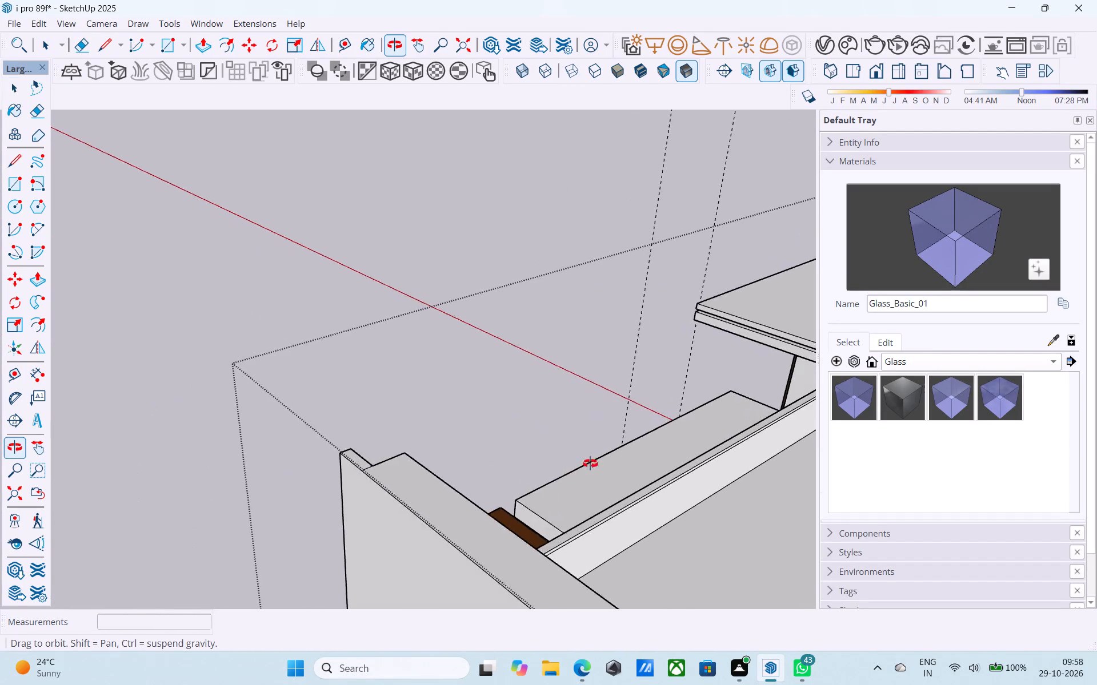
shift+middle_drag(590, 464, 916, 454)
middle_drag(751, 393, 652, 473)
scroll(622, 458, down, 3)
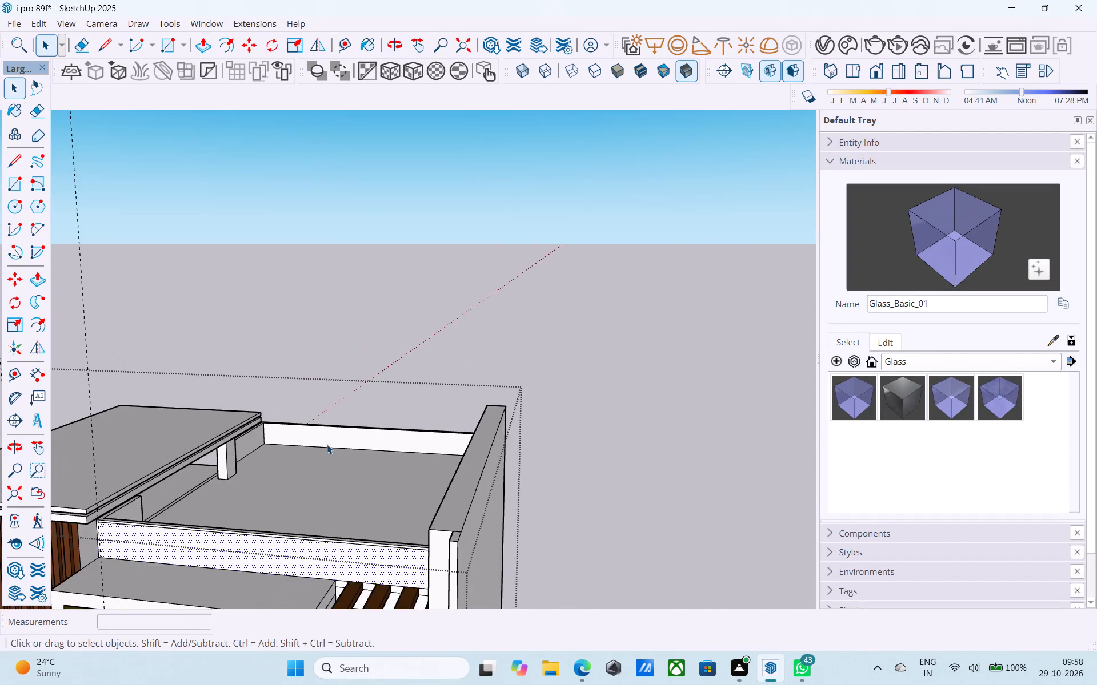
shift+middle_drag(222, 468, 459, 362)
scroll(481, 421, up, 10)
middle_drag(545, 385, 459, 395)
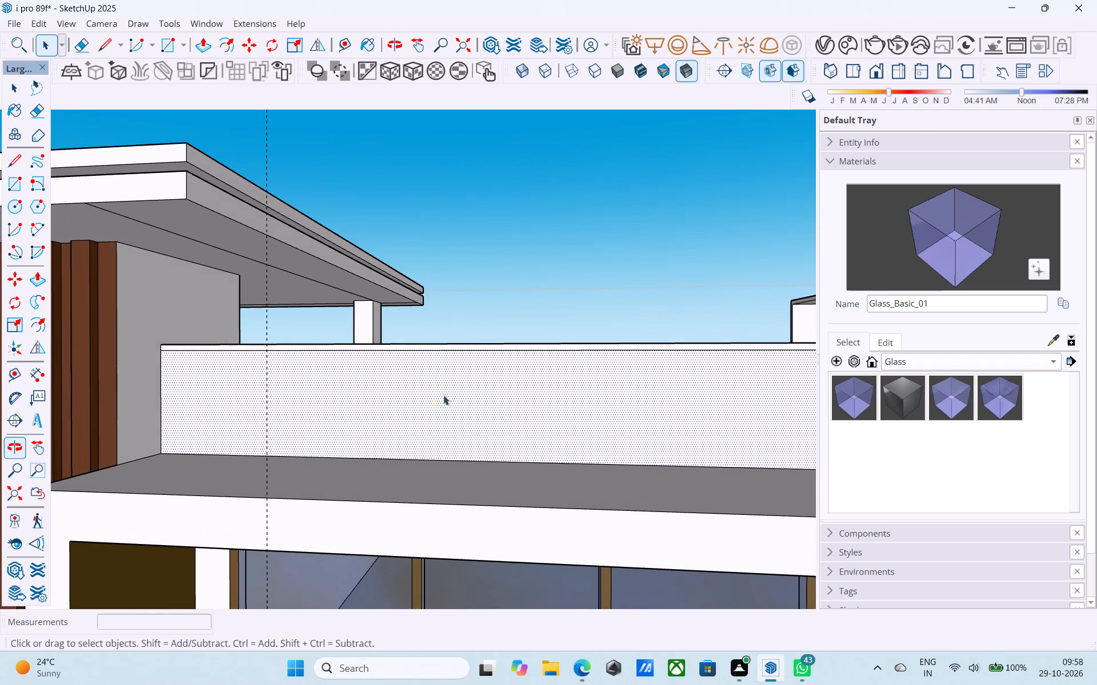
scroll(262, 353, up, 7)
key(e)
click(256, 348)
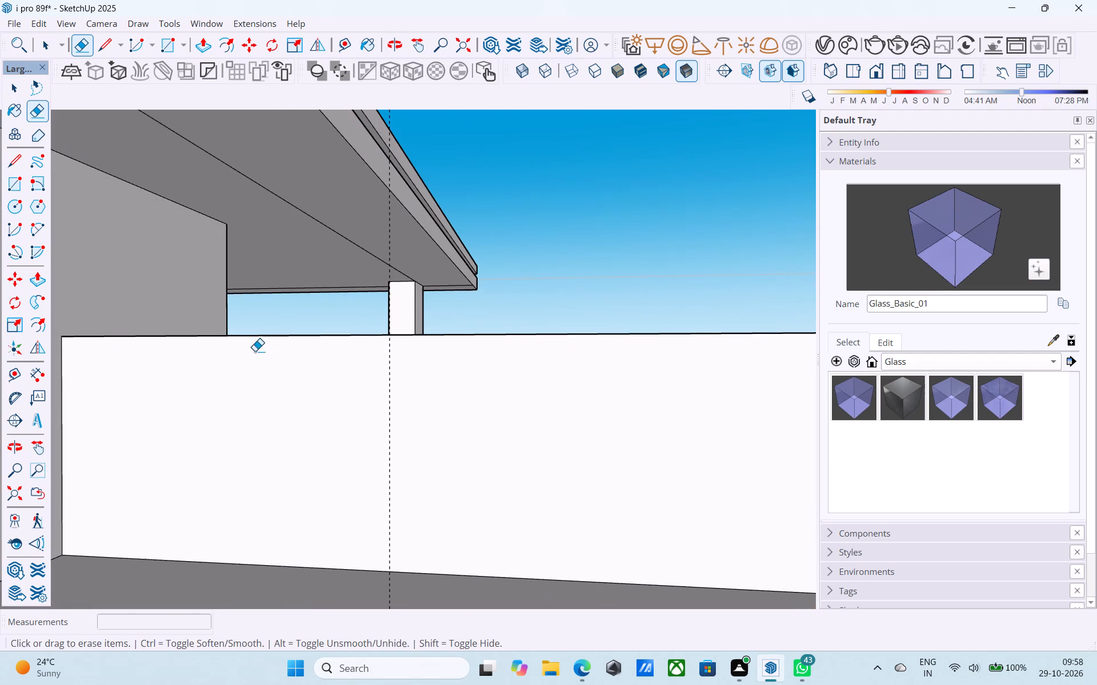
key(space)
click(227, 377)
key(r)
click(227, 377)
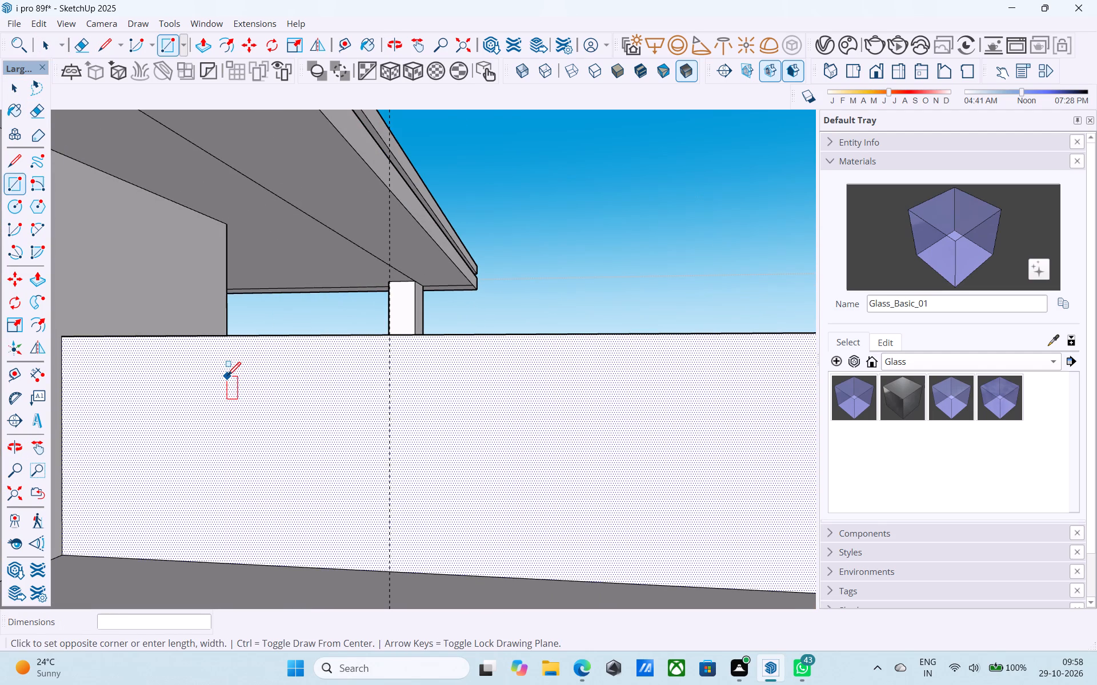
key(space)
Offset the outline of the front parapet's outer face inward by 2".
text(f)
click(227, 377)
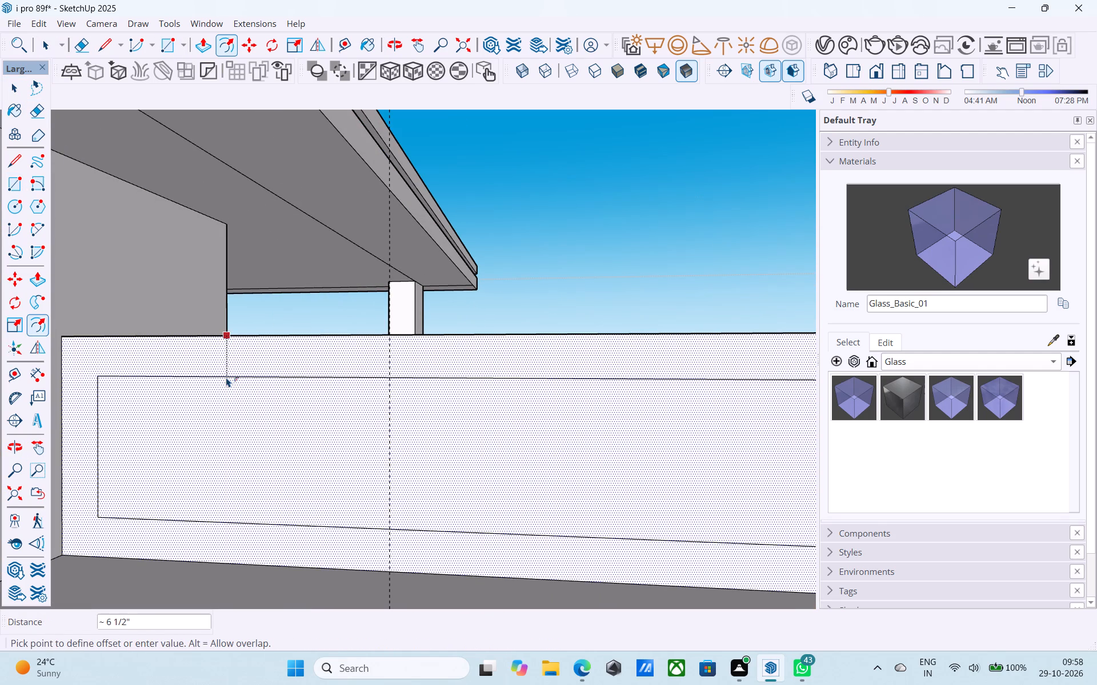
text(2")
key(Return)
key(space)
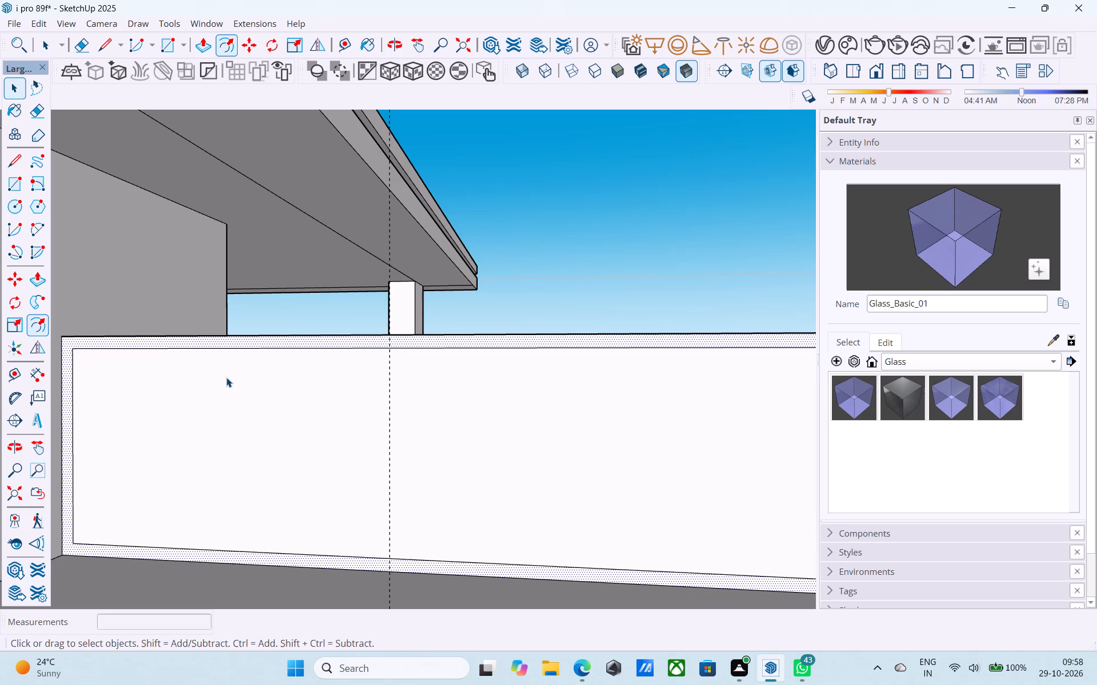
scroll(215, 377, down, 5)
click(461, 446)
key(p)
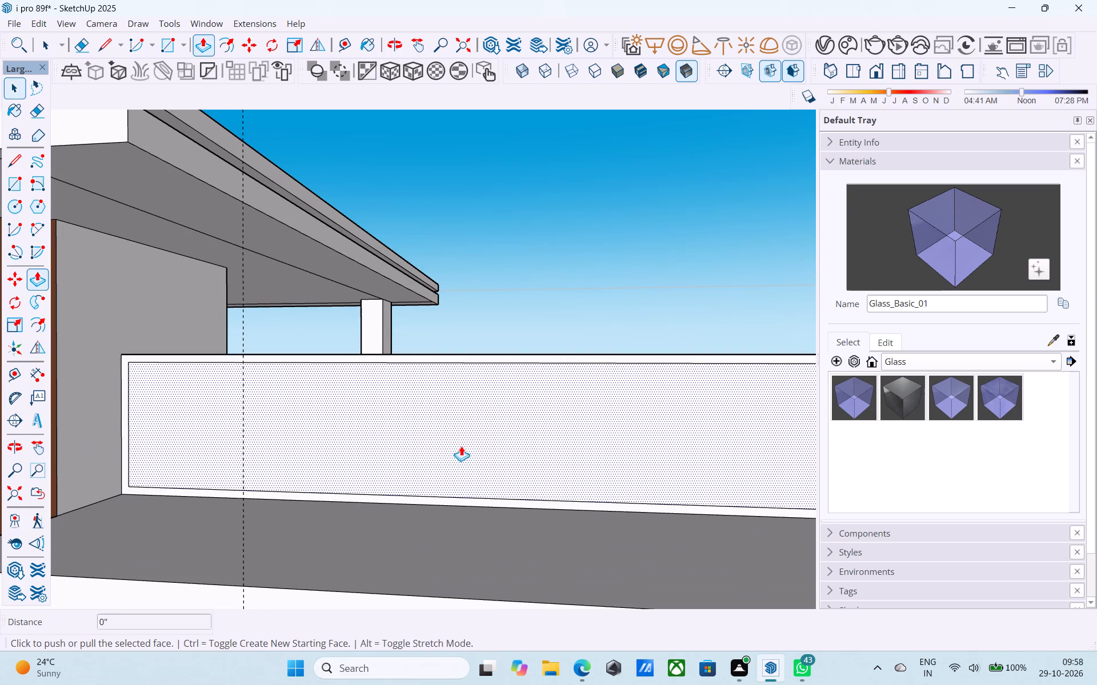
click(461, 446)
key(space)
Push the inner panel face inside the 2" border of the front parapet back through the parapet's thickness.
scroll(474, 435, up, 4)
click(473, 432)
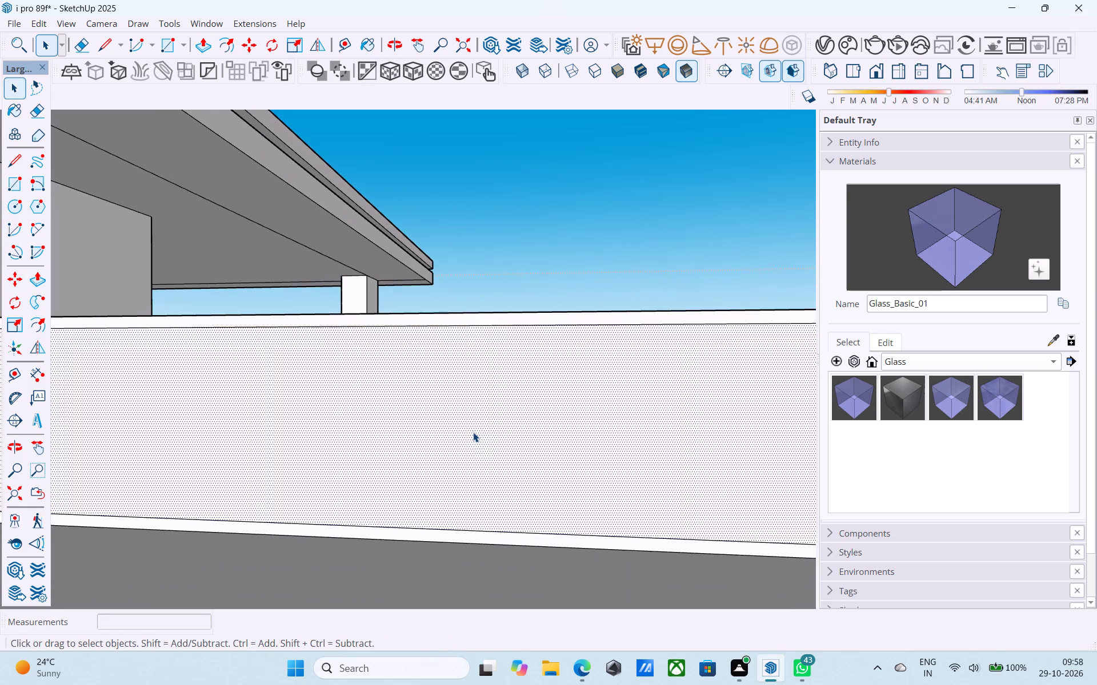
scroll(473, 432, down, 1)
key(p)
middle_drag(498, 410, 454, 491)
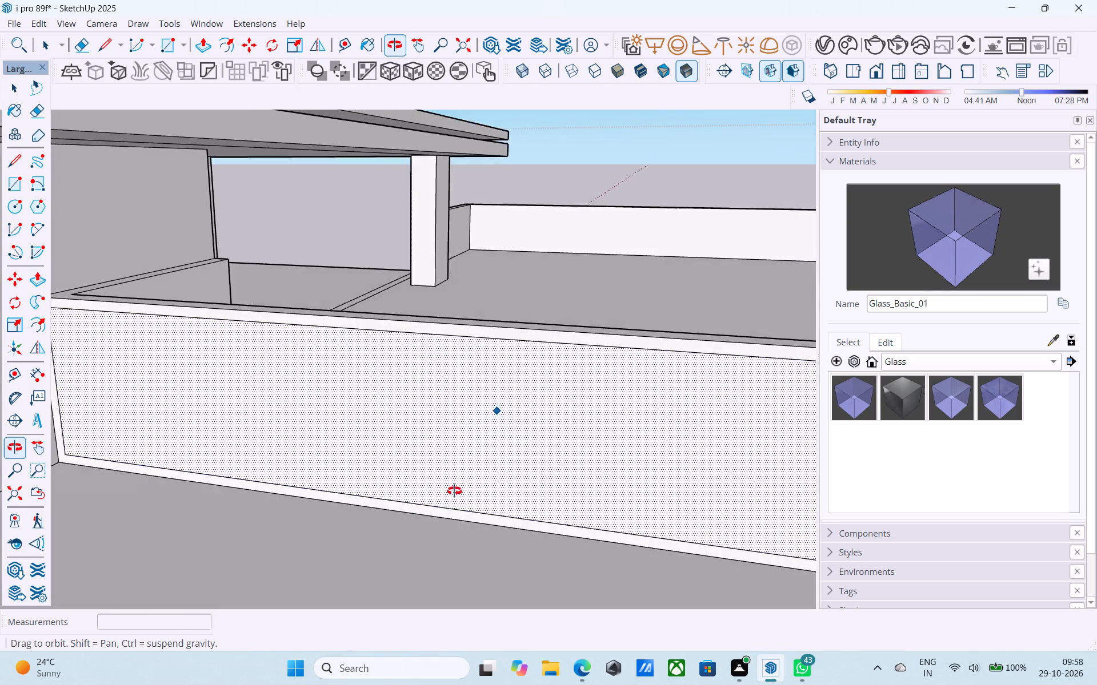
middle_drag(454, 491, 494, 430)
scroll(423, 522, down, 1)
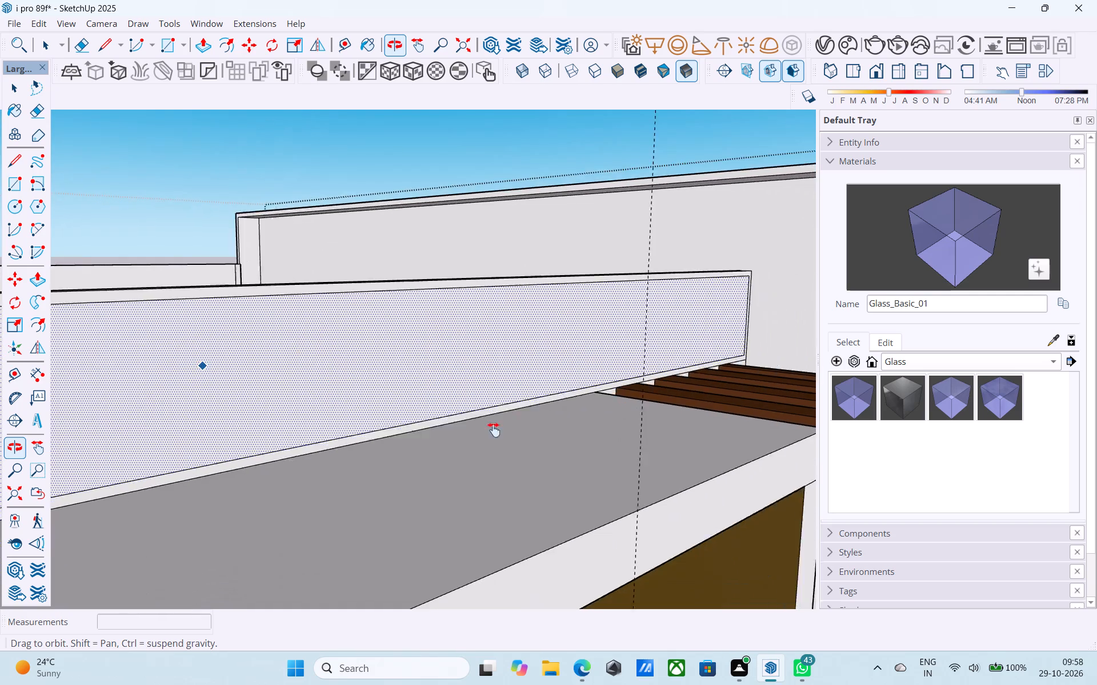
middle_drag(494, 430, 249, 509)
scroll(461, 366, down, 2)
shift+middle_drag(489, 391, 543, 510)
shift+scroll(523, 510, down, 1)
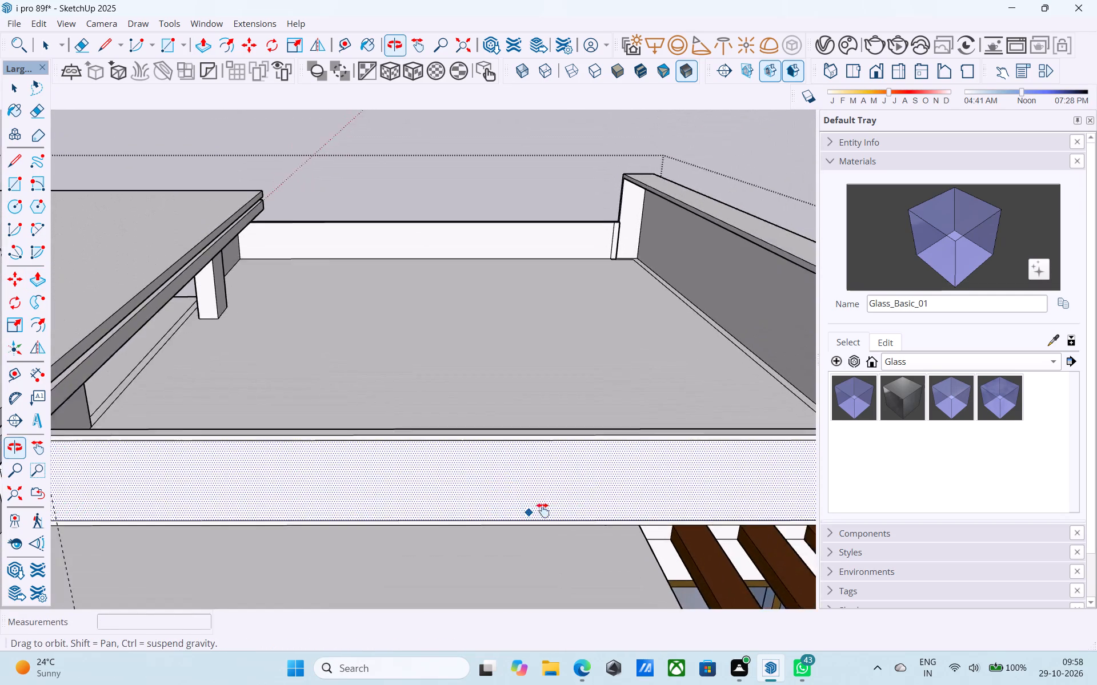
shift+middle_drag(543, 510, 555, 463)
scroll(467, 459, down, 3)
key(space)
middle_drag(438, 444, 406, 438)
scroll(405, 437, up, 3)
click(402, 434)
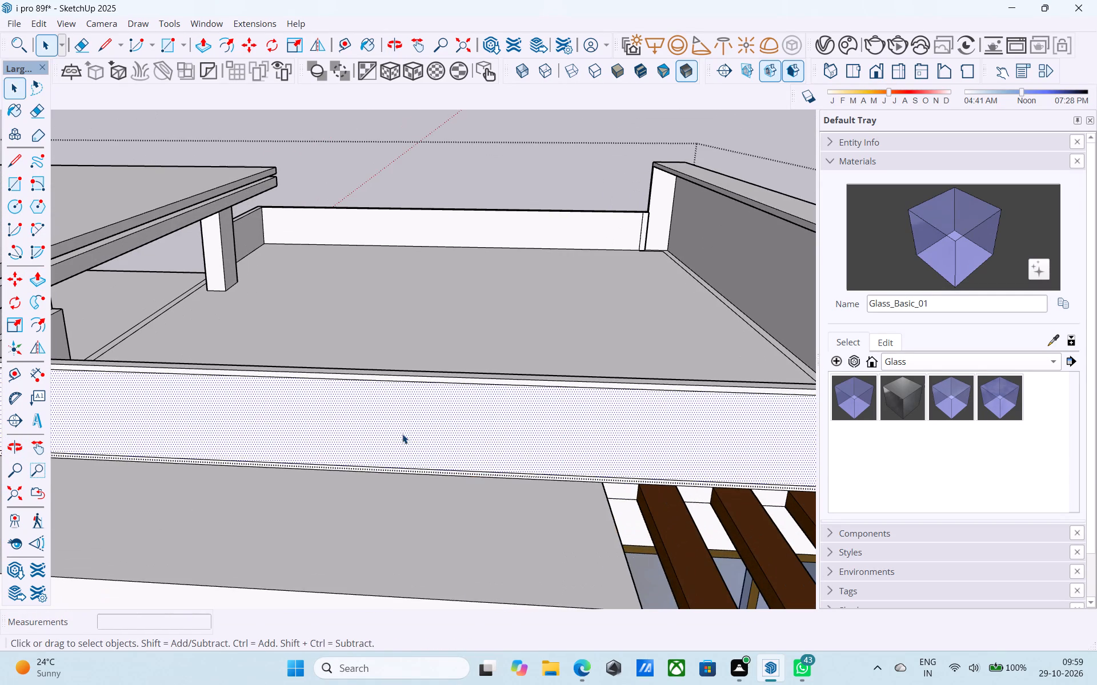
key(p)
click(402, 434)
middle_drag(419, 395, 365, 468)
click(399, 408)
Delete the recessed panel face so the front parapet becomes an open frame.
scroll(402, 408, down, 3)
key(space)
middle_drag(410, 442, 420, 426)
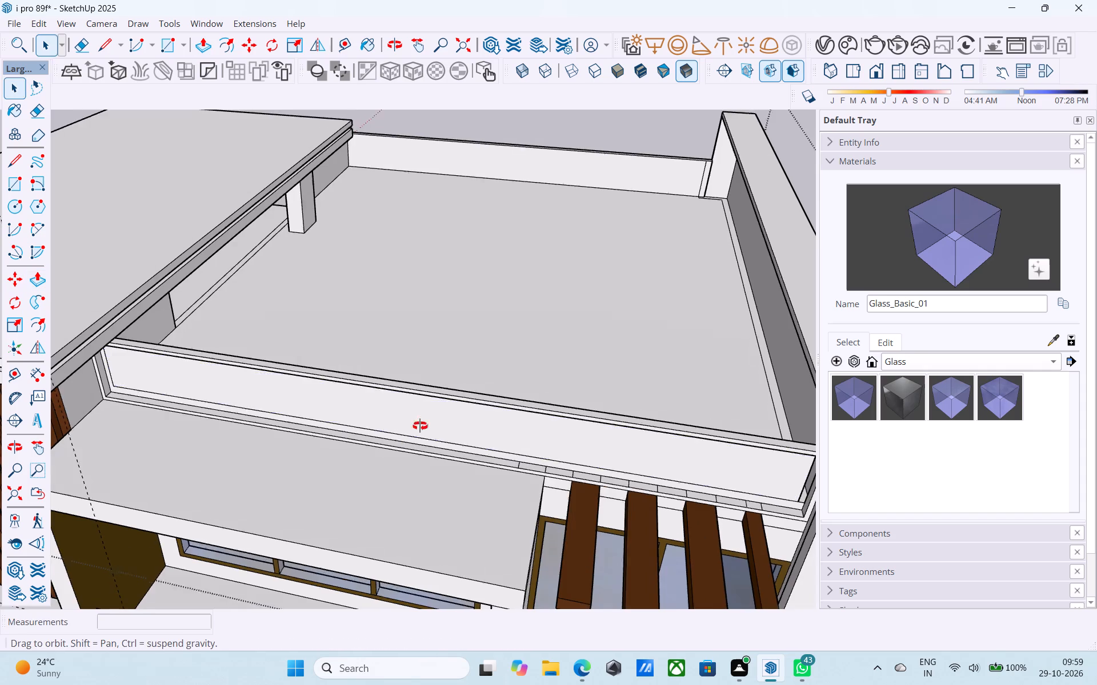
middle_drag(420, 426, 499, 320)
scroll(501, 400, up, 3)
click(500, 400)
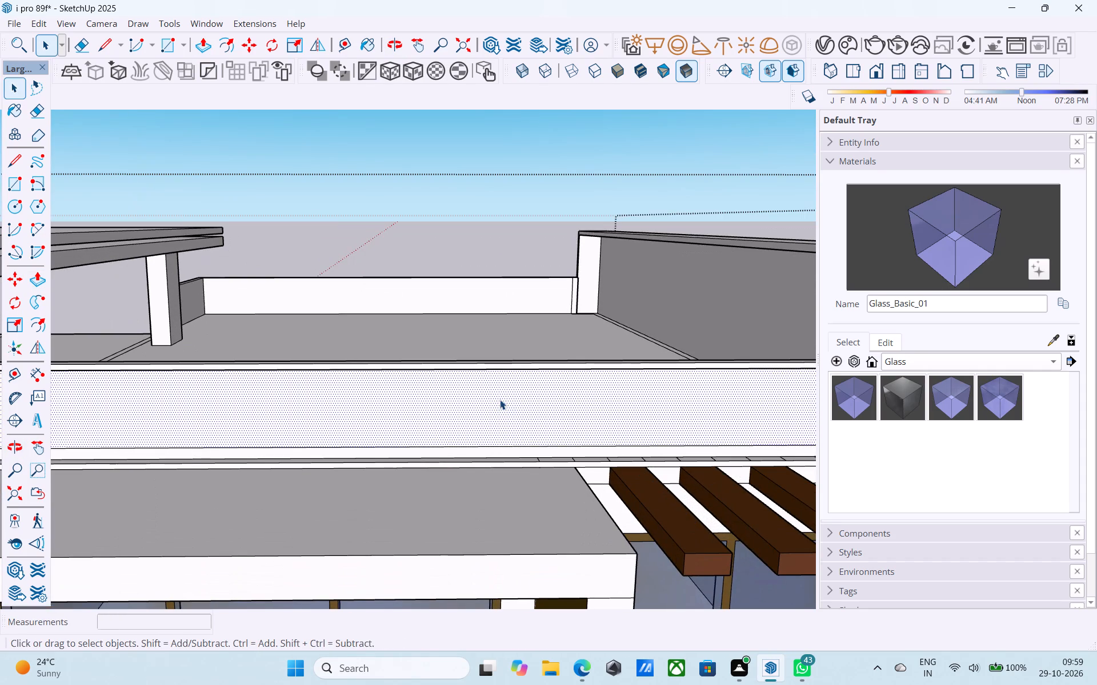
key(Delete)
Raise the long recessed strip along the parapet frame's bottom rail by 4" to the height of the rail behind.
scroll(502, 399, down, 3)
middle_drag(501, 399, 502, 443)
scroll(507, 440, down, 3)
shift+middle_drag(507, 447, 516, 447)
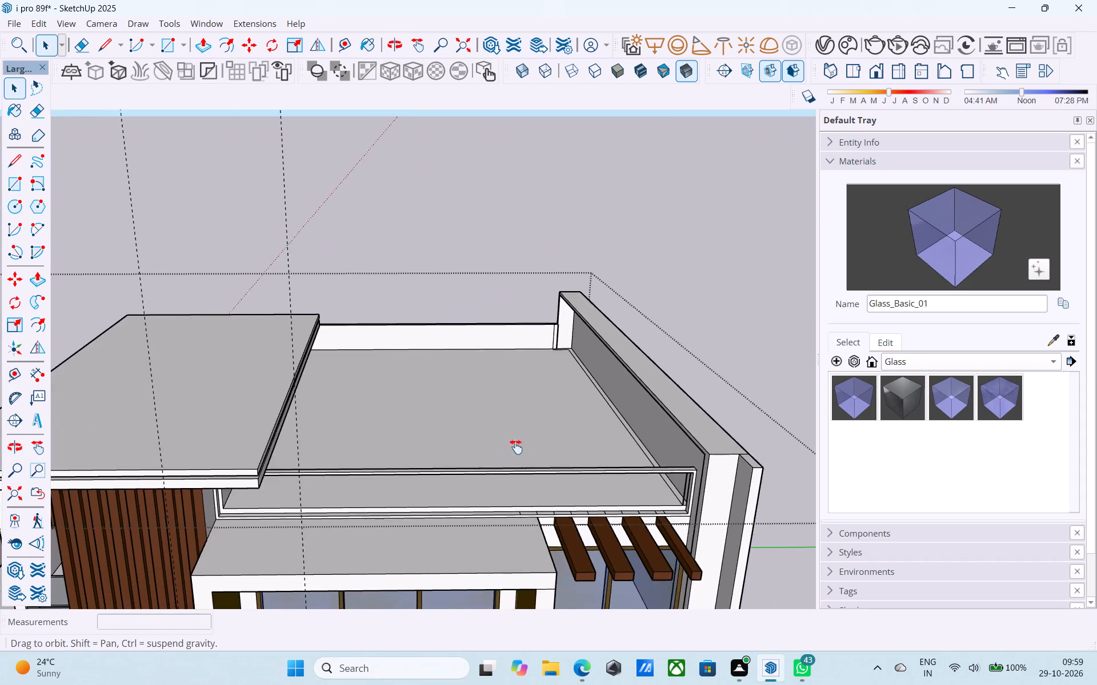
shift+middle_drag(516, 447, 266, 458)
shift+middle_drag(193, 461, 626, 475)
scroll(485, 477, up, 2)
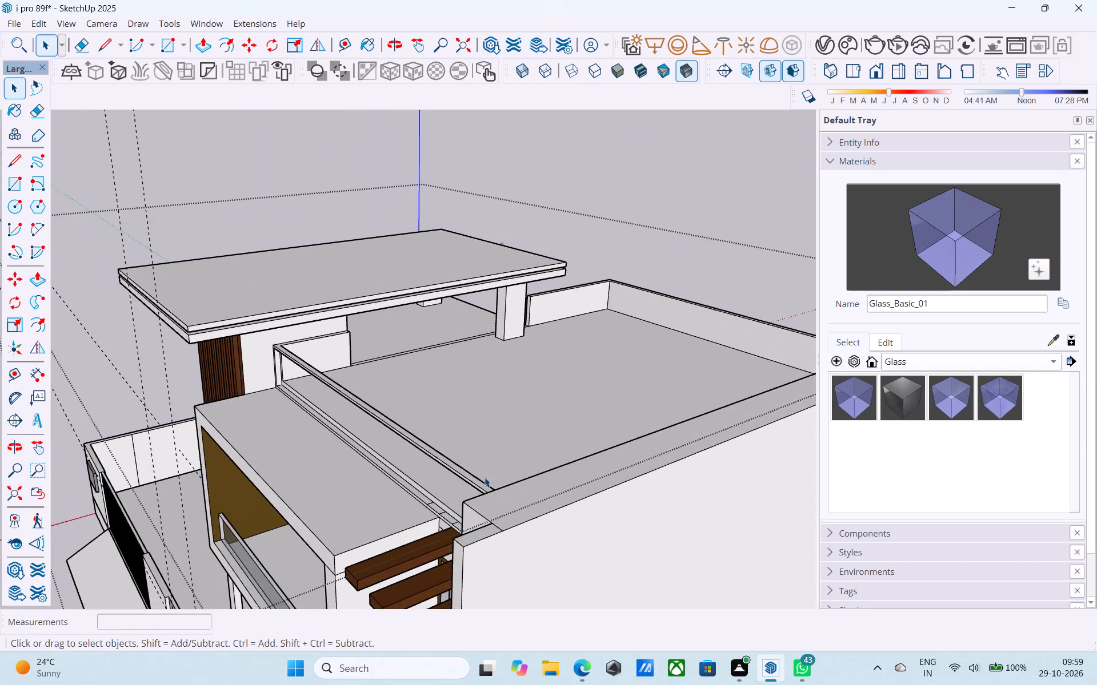
scroll(485, 477, up, 12)
middle_drag(401, 477, 563, 416)
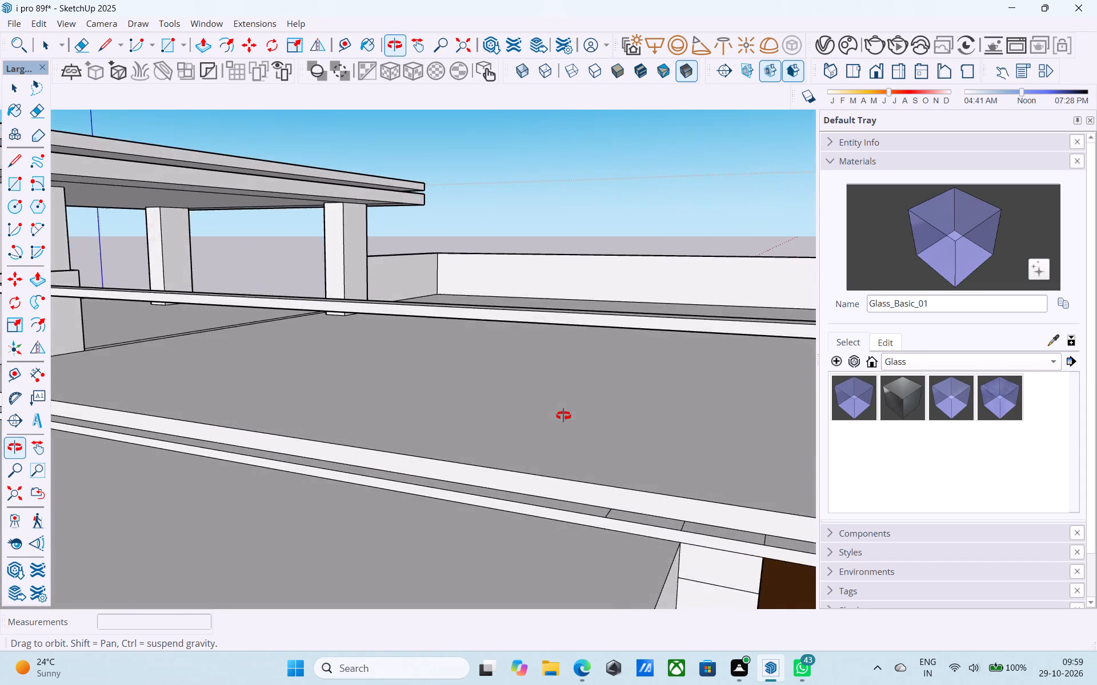
middle_drag(563, 416, 567, 431)
scroll(564, 416, down, 2)
middle_drag(561, 453, 548, 480)
scroll(548, 495, up, 5)
click(533, 514)
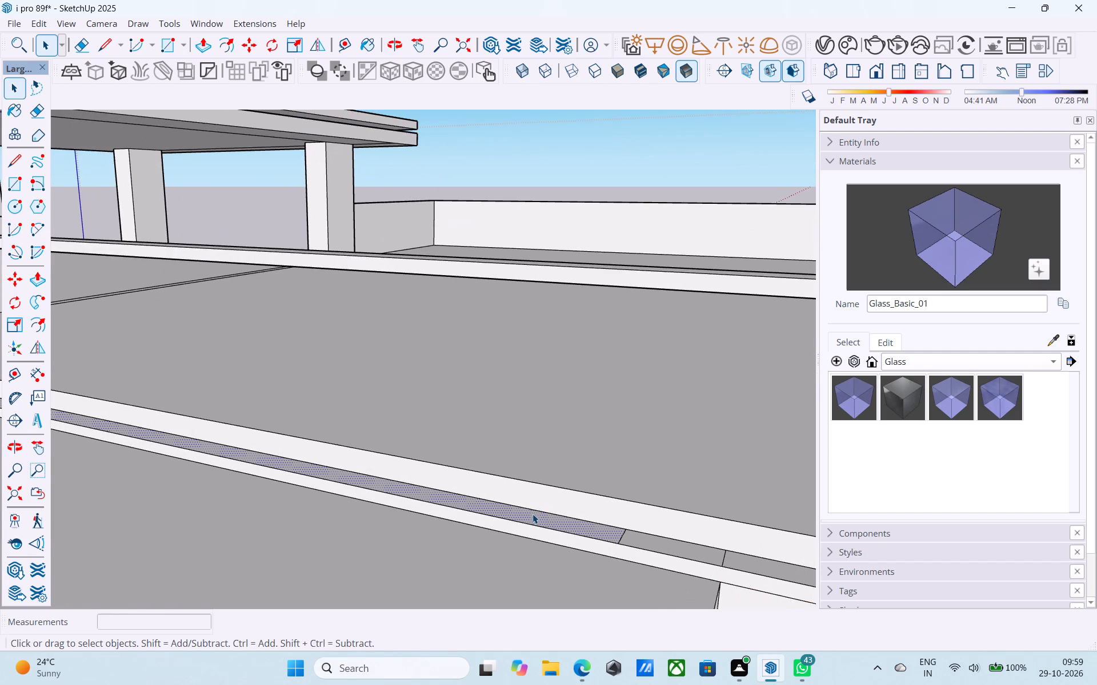
key(p)
click(533, 514)
click(558, 489)
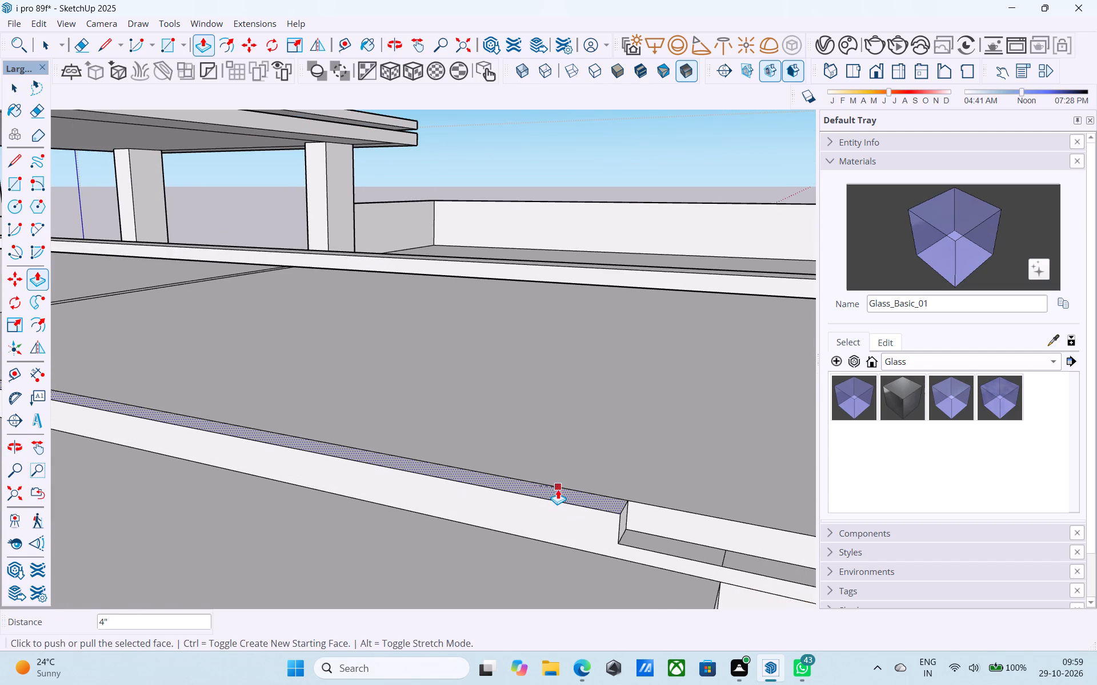
Raise the adjoining short strip segments of the bottom rail by the same 4".
key(space)
click(666, 546)
key(p)
double_click(666, 546)
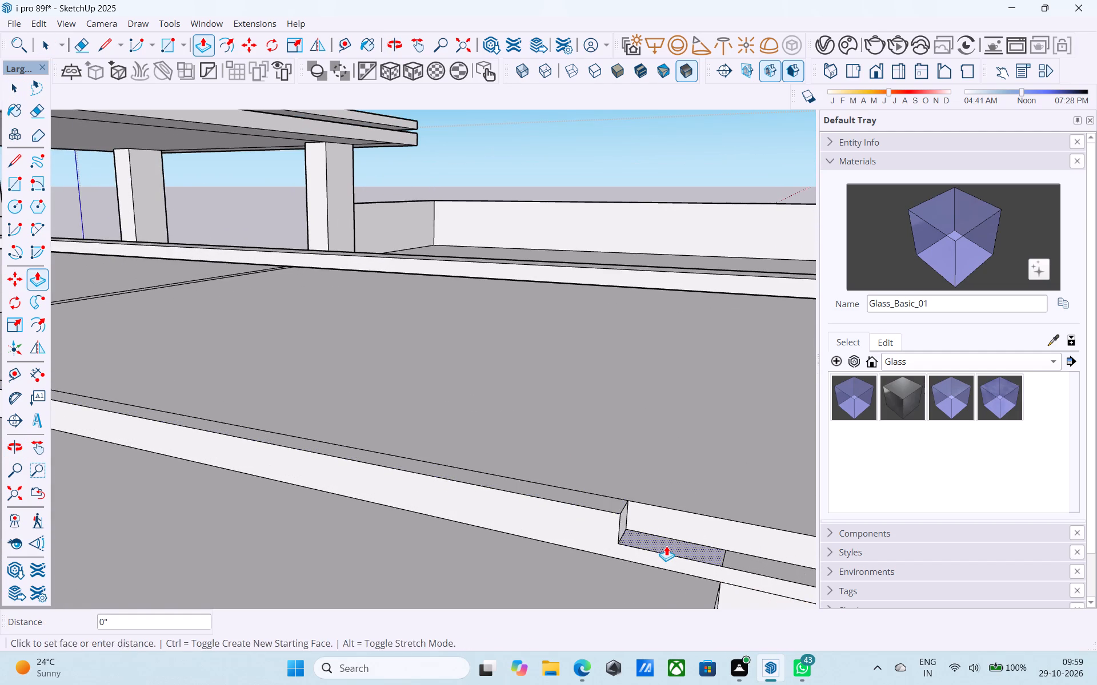
scroll(666, 545, down, 2)
shift+middle_drag(660, 545, 575, 519)
double_click(656, 521)
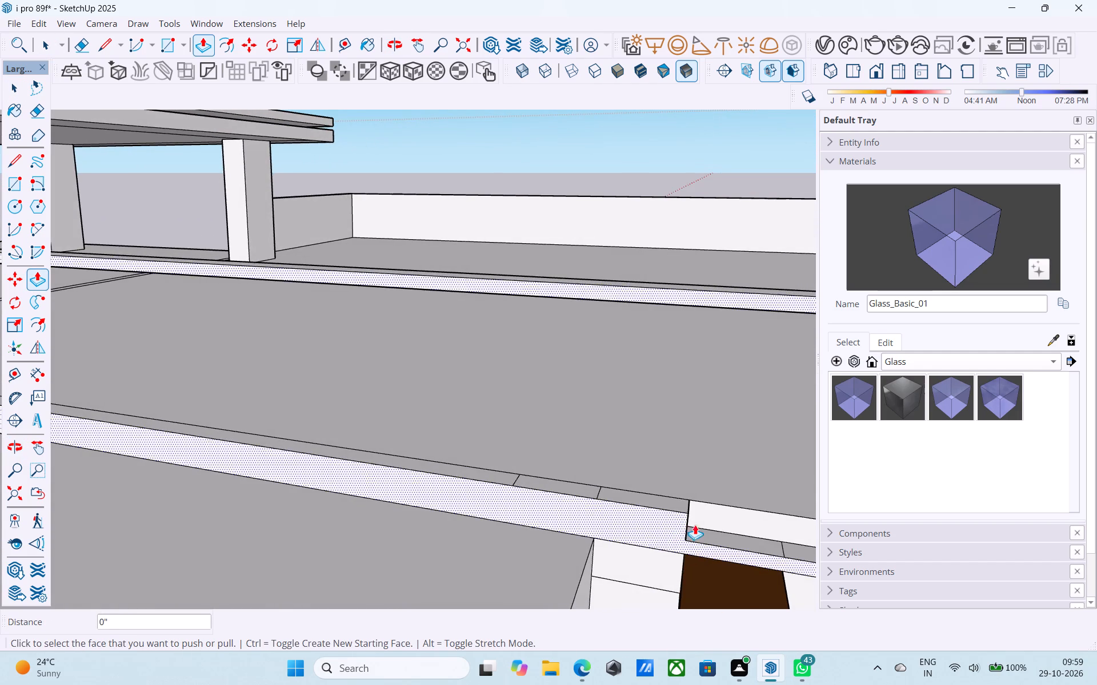
double_click(712, 534)
Erase the short dividing lines across the raised and recessed parts of the parapet frame's bottom rail.
scroll(712, 534, down, 3)
middle_drag(708, 533, 690, 510)
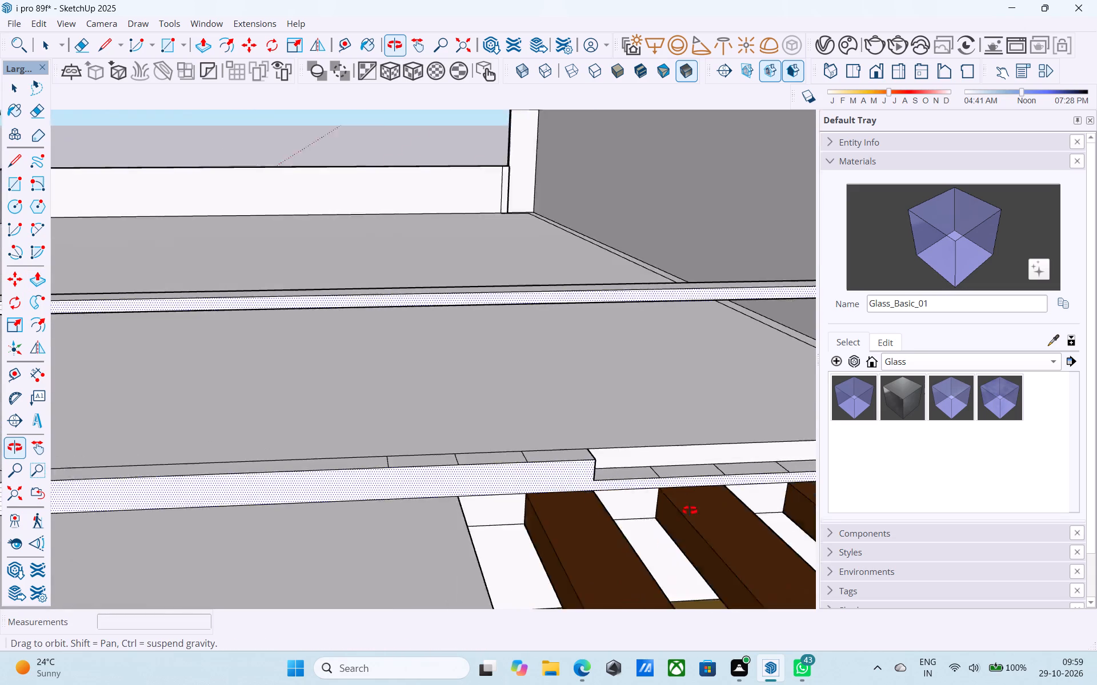
middle_drag(690, 510, 750, 511)
middle_drag(750, 509, 494, 543)
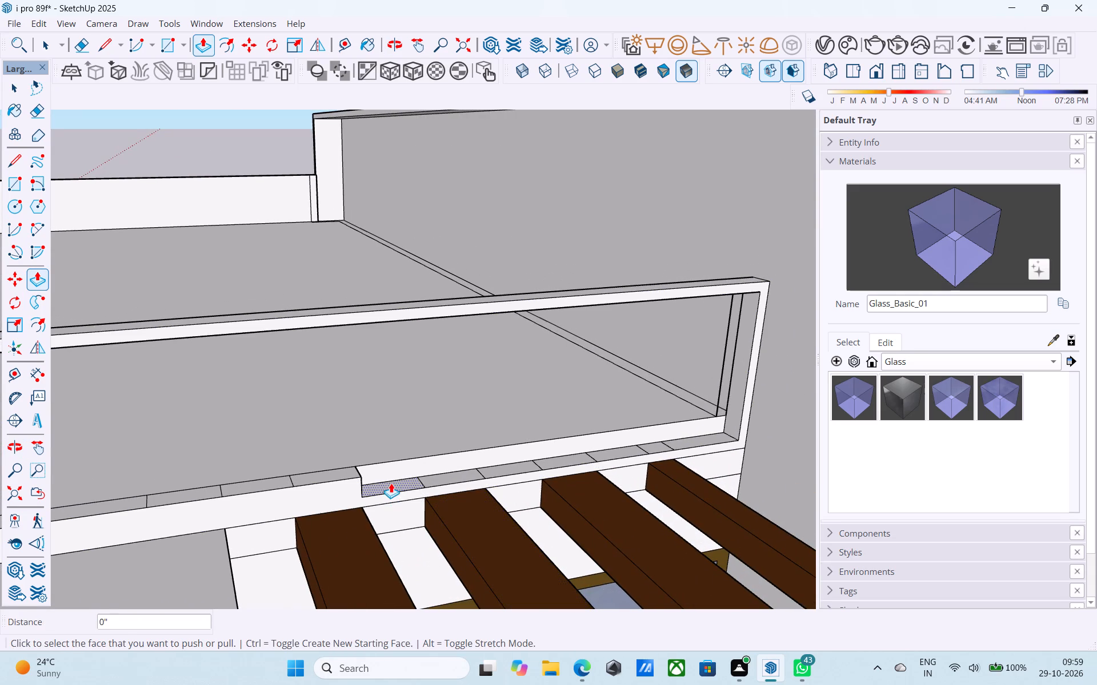
key(e)
scroll(236, 490, up, 3)
drag(225, 492, 208, 492)
drag(112, 503, 98, 500)
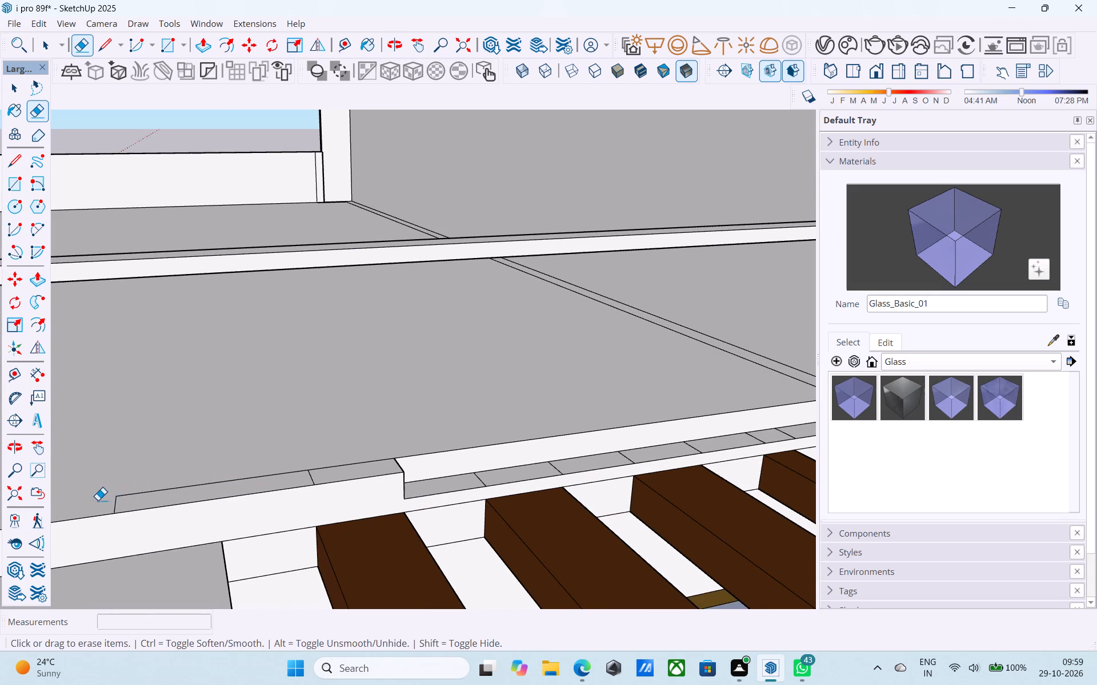
key(ctrl+z)
drag(127, 506, 95, 506)
drag(324, 474, 287, 478)
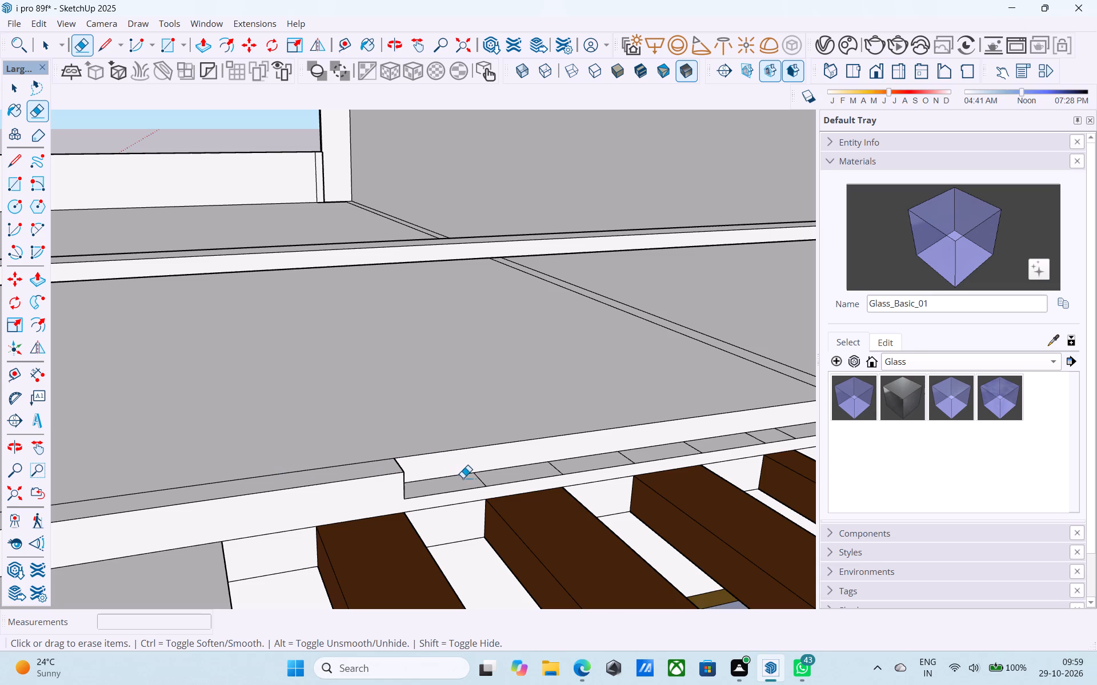
drag(470, 478, 498, 478)
drag(563, 469, 554, 469)
click(626, 457)
click(694, 446)
click(756, 439)
click(781, 432)
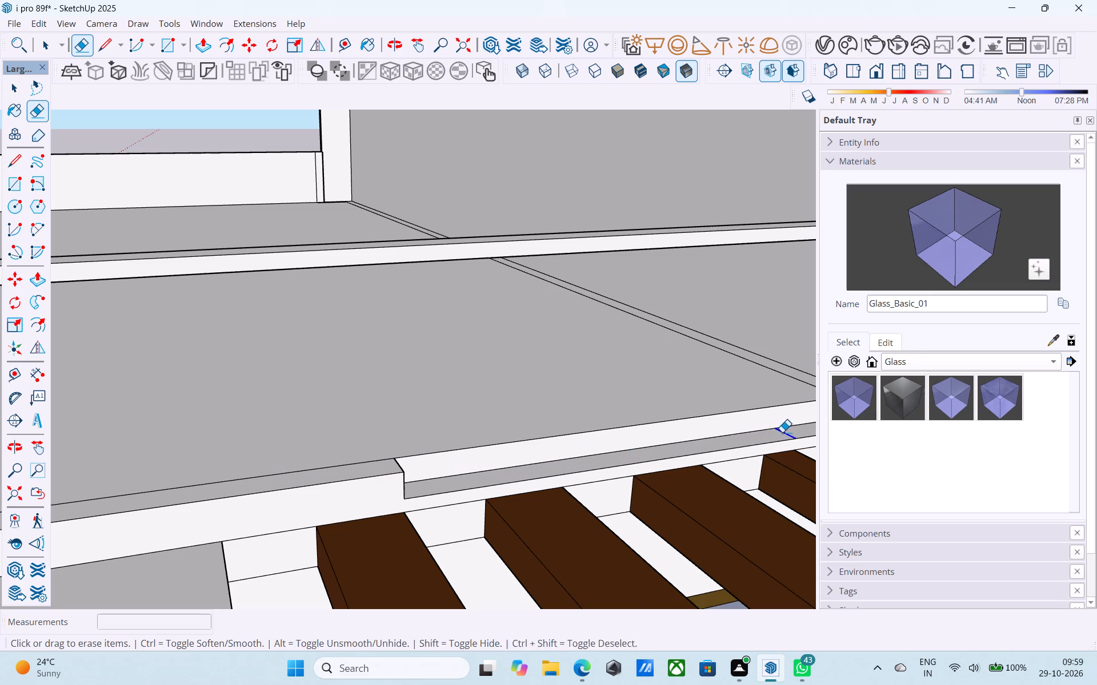
middle_drag(777, 434, 587, 446)
Raise the remaining recessed strip of the bottom rail by 4", flush with the rest of the rail.
key(space)
click(582, 443)
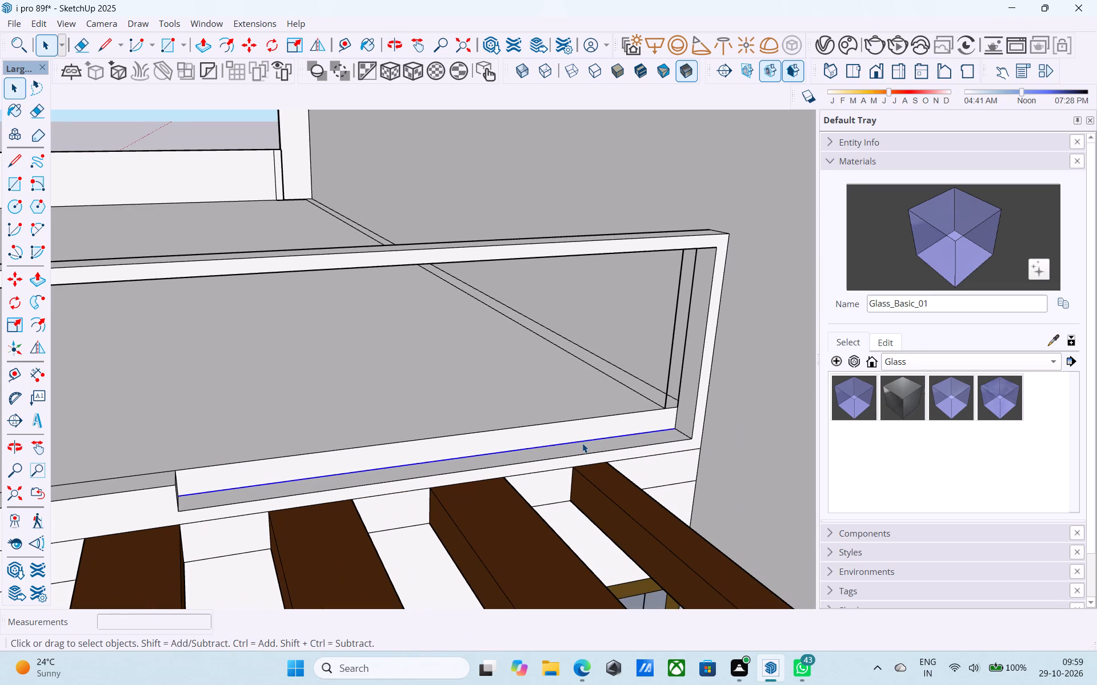
click(582, 443)
key(p)
double_click(583, 444)
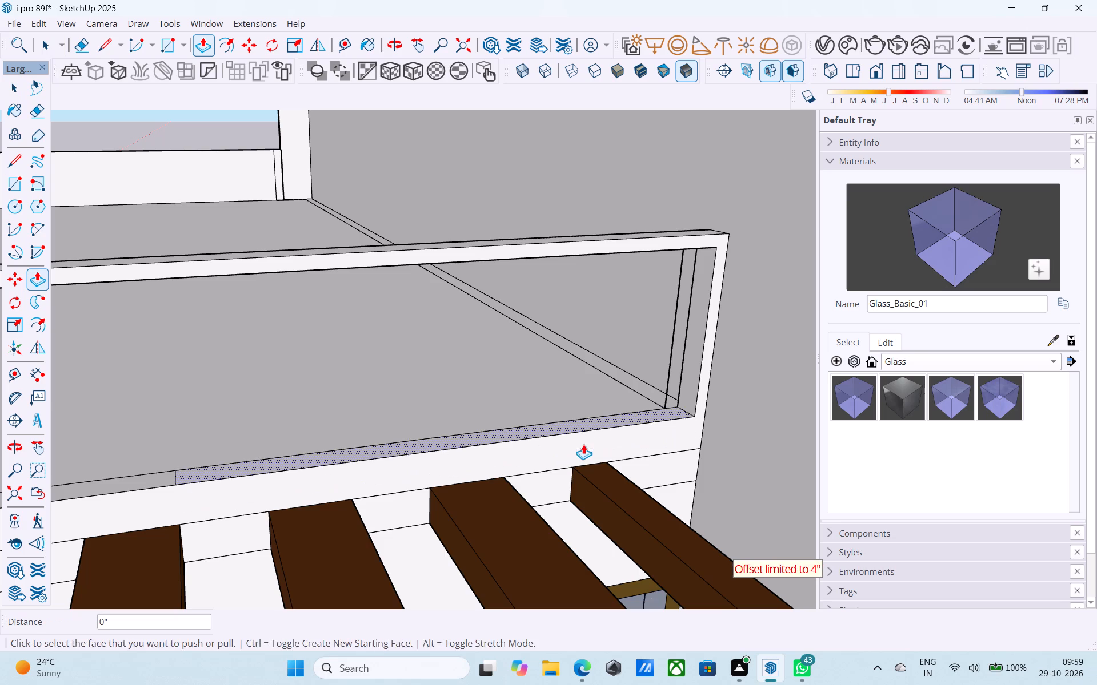
key(space)
Erase the leftover lines at the frame's pergola end, on the roof floor edge and at the frame's inner upper corner.
scroll(583, 444, down, 7)
middle_drag(583, 443, 640, 413)
scroll(640, 410, up, 6)
middle_drag(614, 391, 640, 506)
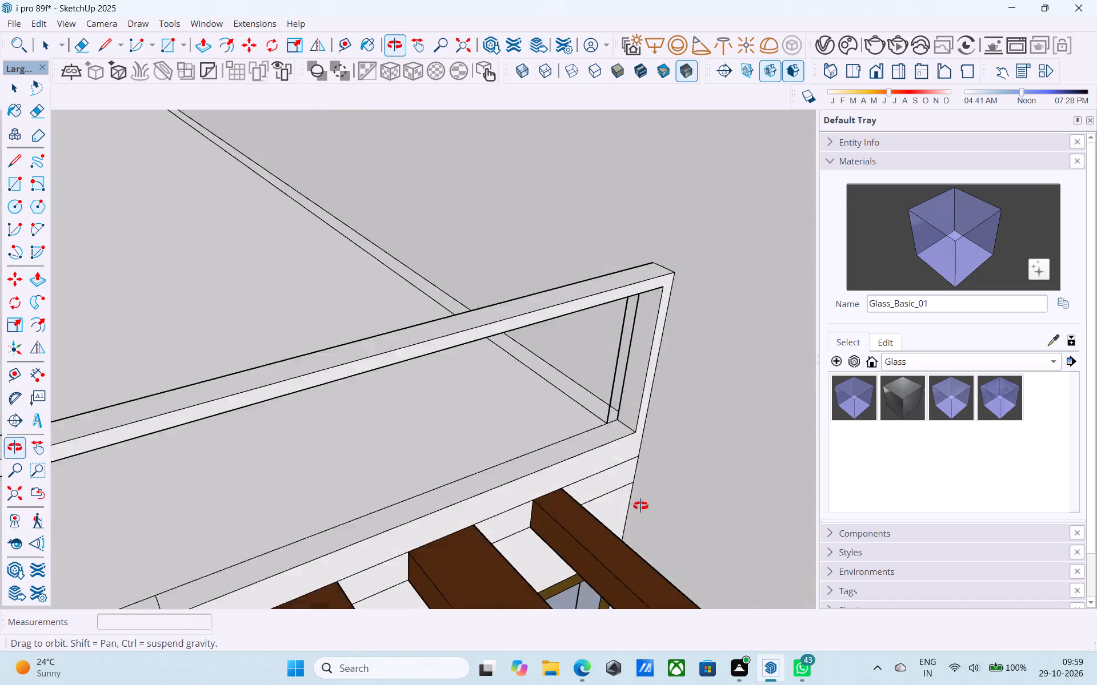
middle_drag(640, 506, 1005, 503)
middle_drag(663, 291, 735, 410)
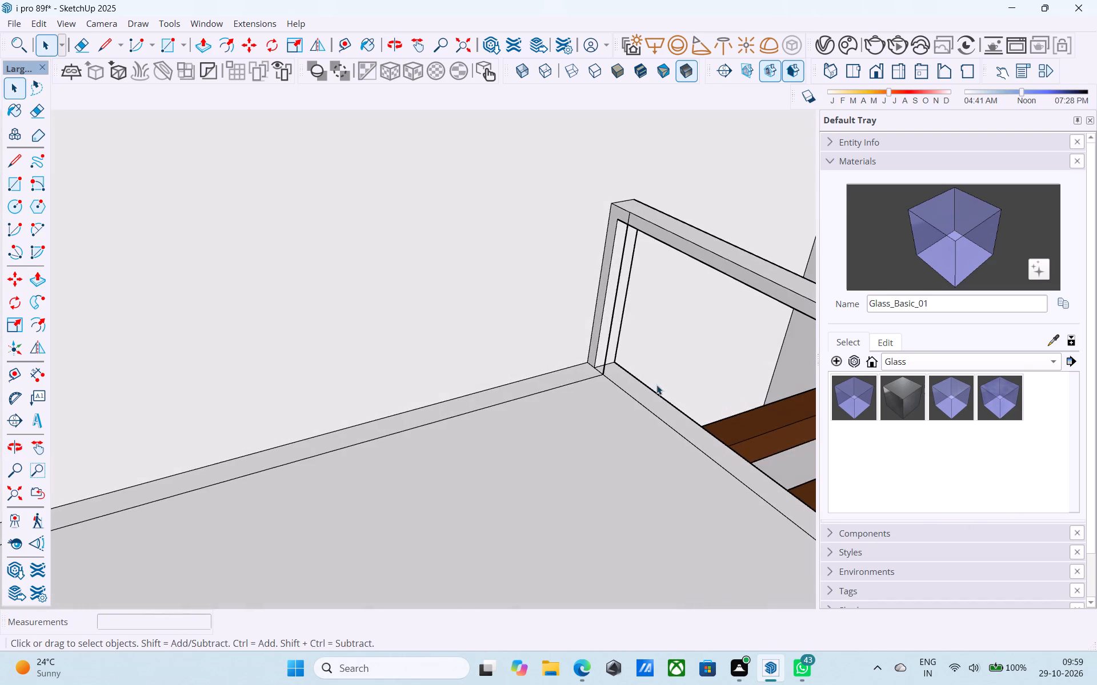
key(e)
scroll(656, 384, up, 5)
click(572, 359)
drag(539, 372, 541, 378)
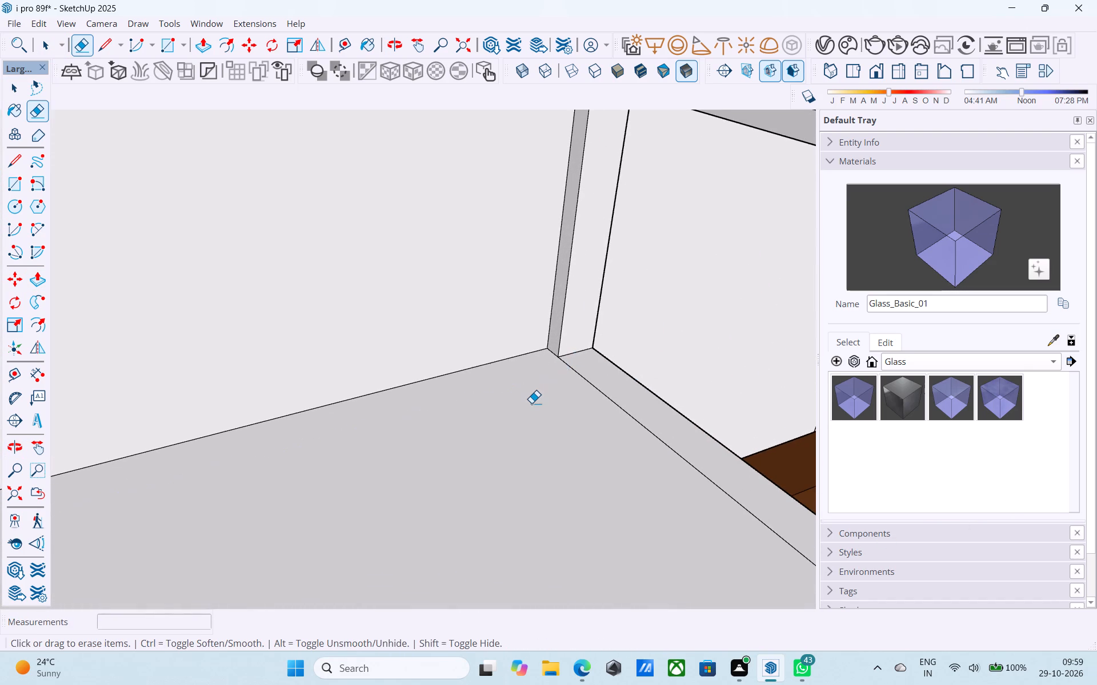
scroll(531, 403, down, 7)
middle_drag(518, 409, 498, 387)
scroll(594, 222, up, 9)
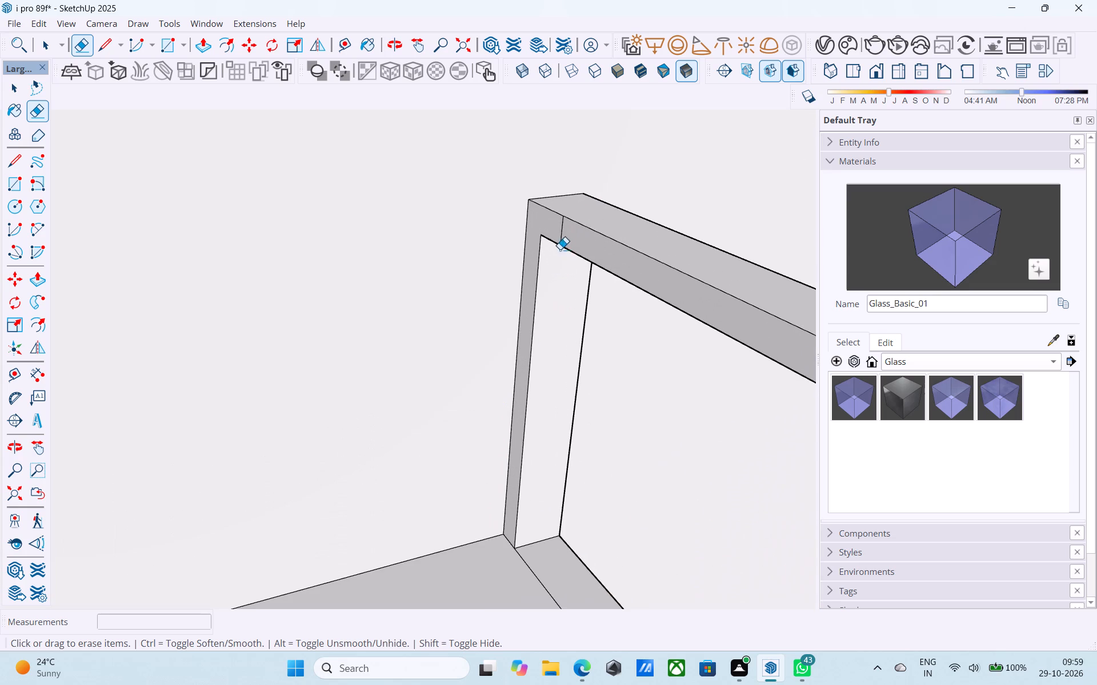
click(556, 239)
drag(566, 236, 551, 232)
scroll(572, 265, down, 3)
Pull the inner face of the frame's end post beside the timber-clad wall into the opening, in line with the wall behind.
middle_drag(530, 283, 213, 252)
scroll(399, 345, down, 5)
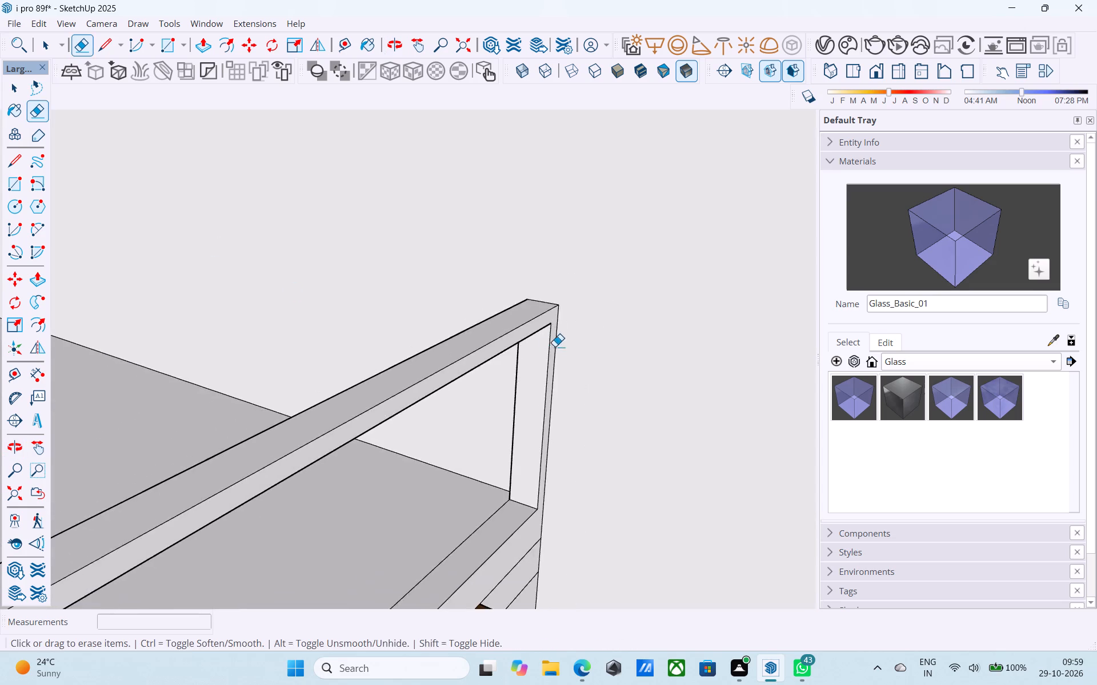
scroll(555, 346, down, 4)
shift+middle_drag(575, 355, 715, 263)
scroll(727, 271, down, 7)
middle_drag(707, 320, 706, 332)
scroll(669, 325, down, 4)
middle_drag(658, 334, 638, 334)
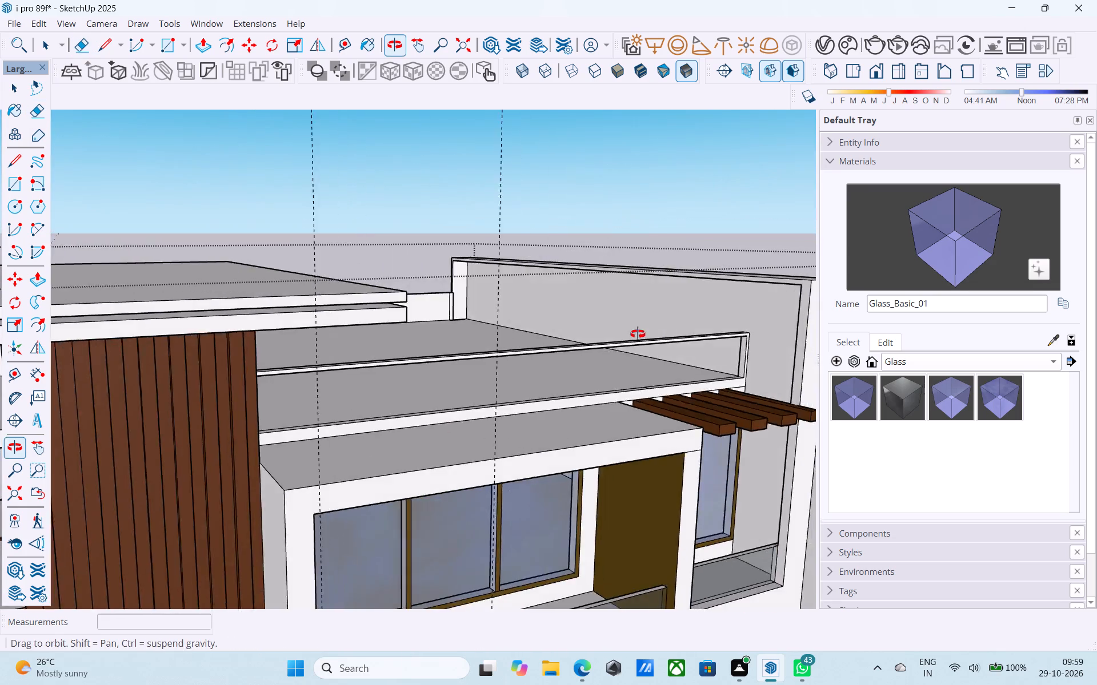
middle_drag(638, 334, 744, 336)
scroll(642, 399, up, 4)
shift+middle_drag(644, 398, 607, 400)
scroll(174, 367, up, 2)
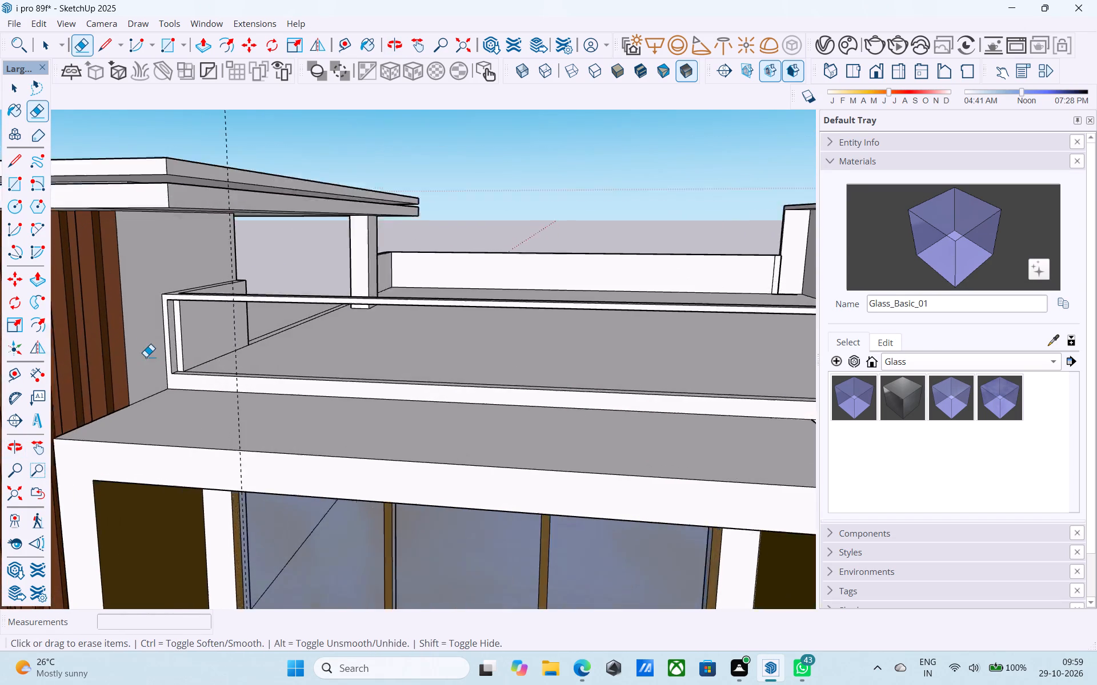
scroll(146, 357, up, 11)
key(space)
click(186, 338)
scroll(186, 338, up, 5)
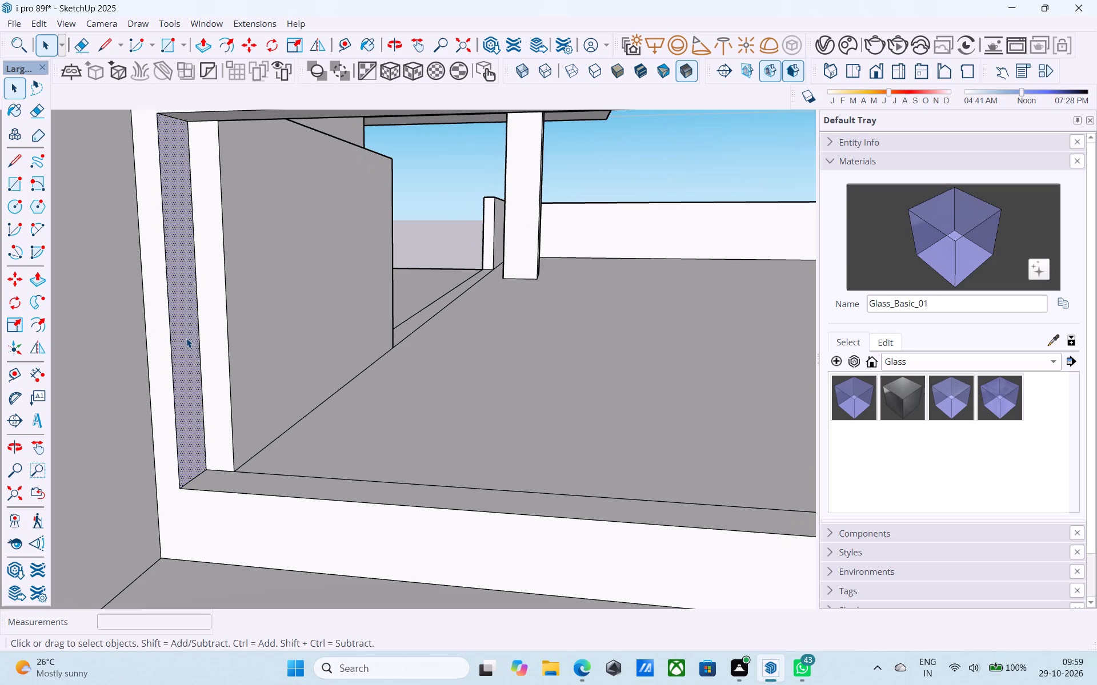
key(p)
click(186, 338)
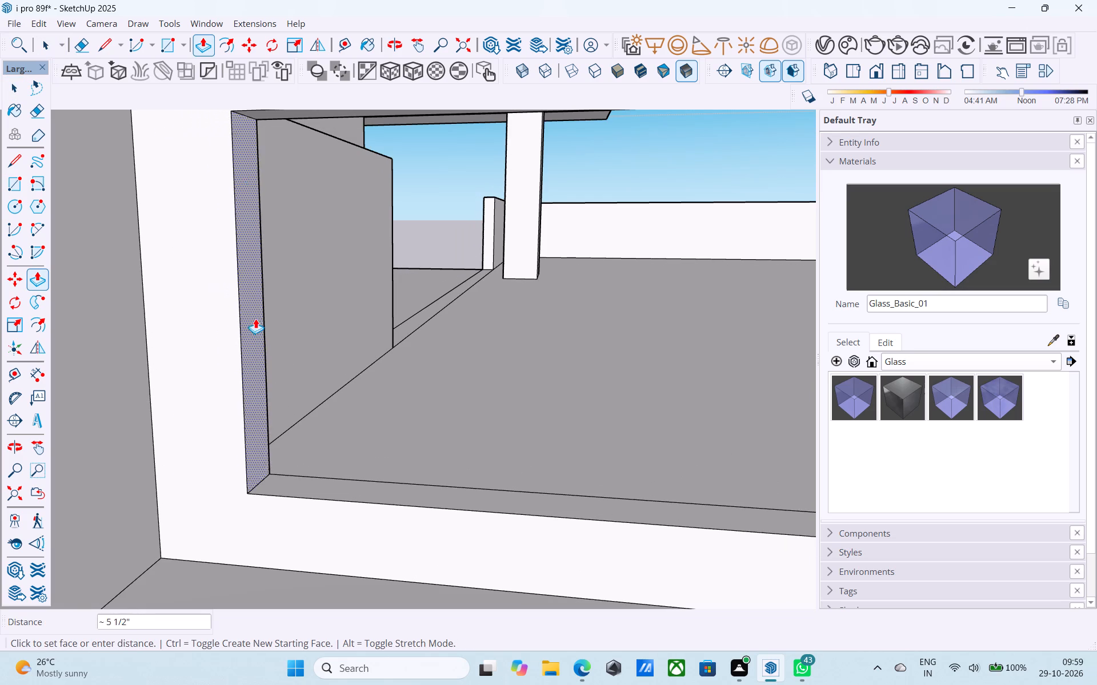
middle_drag(259, 315, 52, 353)
click(380, 248)
Draw a 27' 2 1/2" by 2' 4" rectangle filling the parapet frame's opening from inner corner to opposite corner.
key(space)
scroll(291, 324, down, 11)
middle_drag(273, 359, 305, 262)
key(r)
scroll(305, 262, up, 8)
click(246, 274)
scroll(249, 275, down, 2)
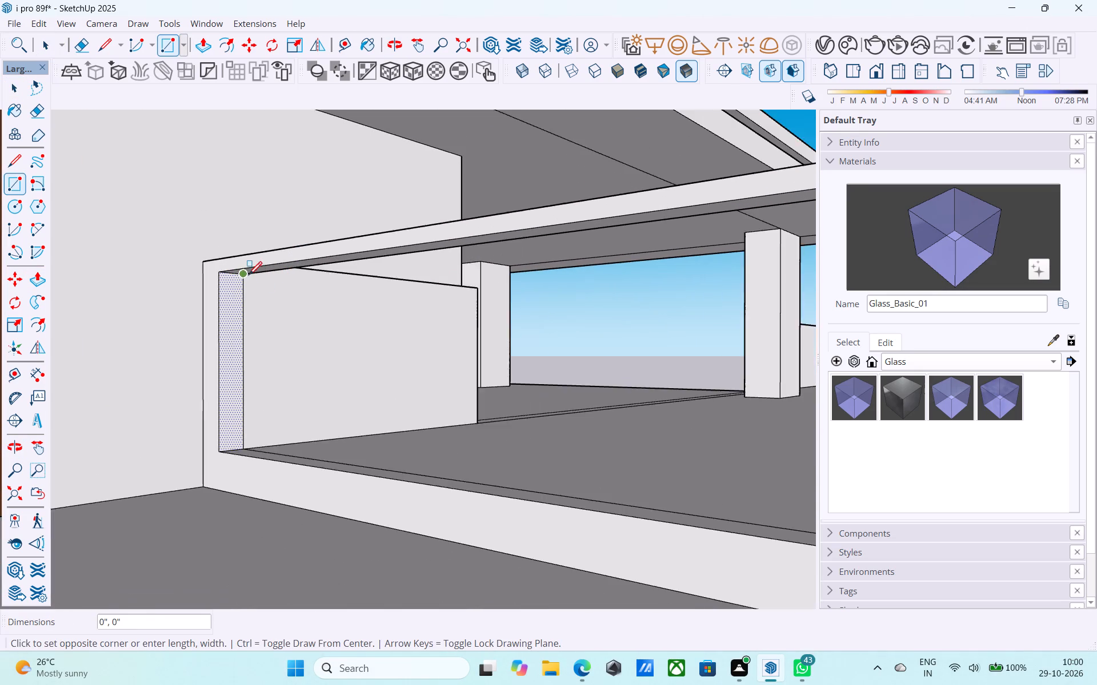
scroll(249, 276, down, 13)
middle_drag(269, 406, 692, 442)
scroll(734, 376, up, 4)
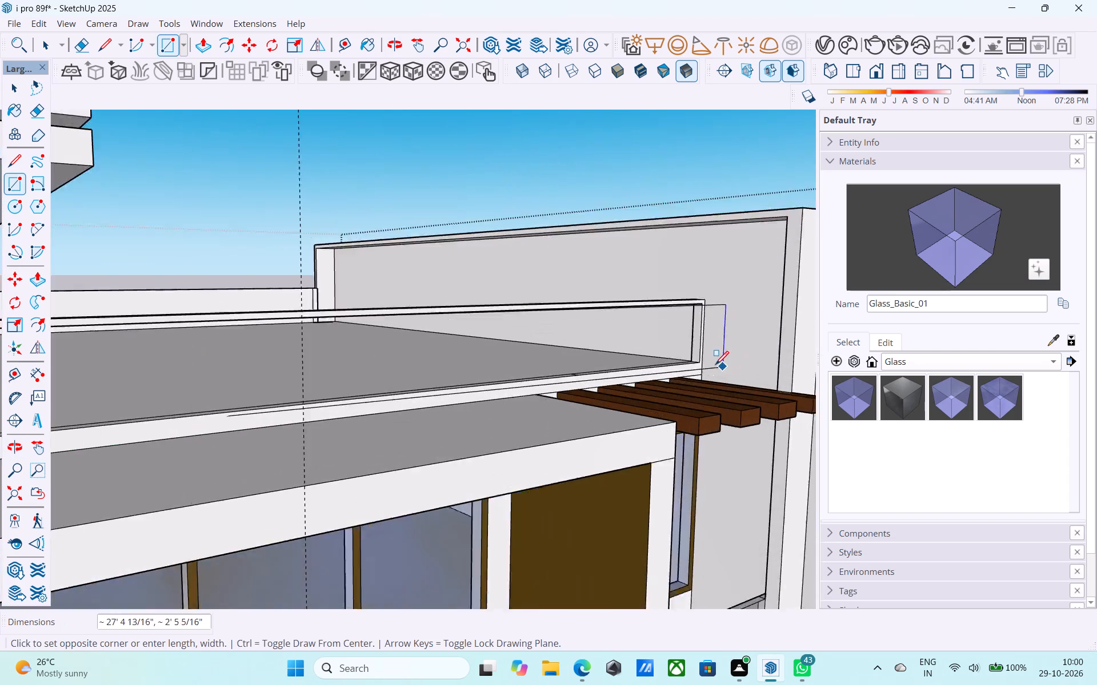
scroll(715, 366, up, 11)
click(686, 350)
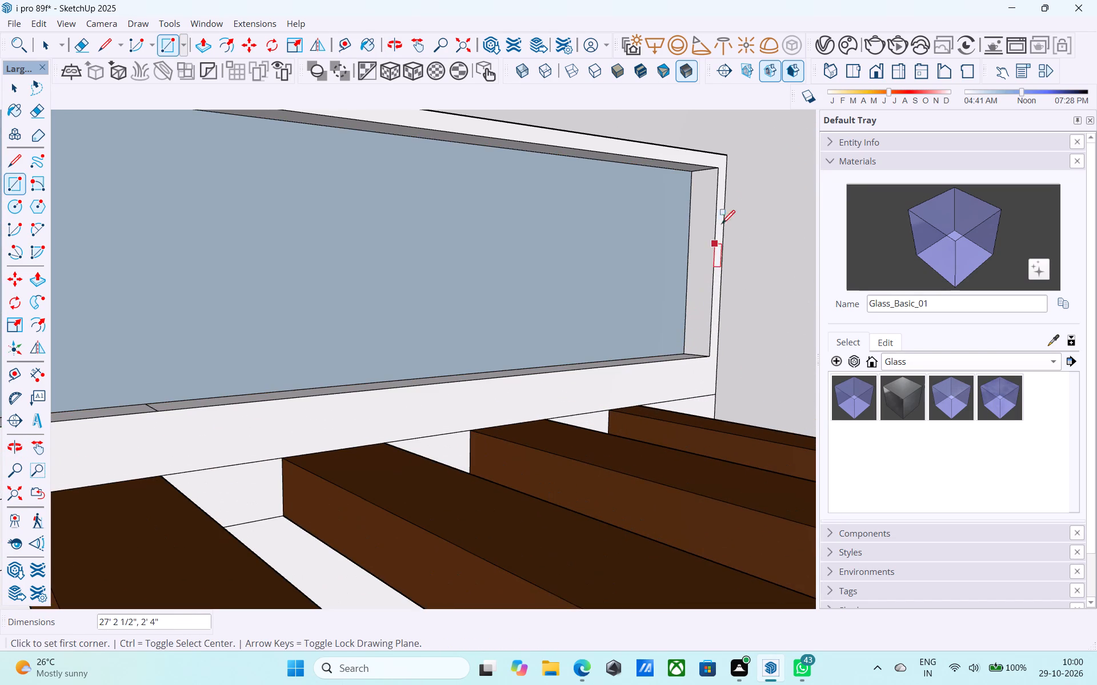
Paint the new panel in the front parapet frame's opening with the Glass_Basic_01 material.
click(944, 229)
click(545, 243)
key(space)
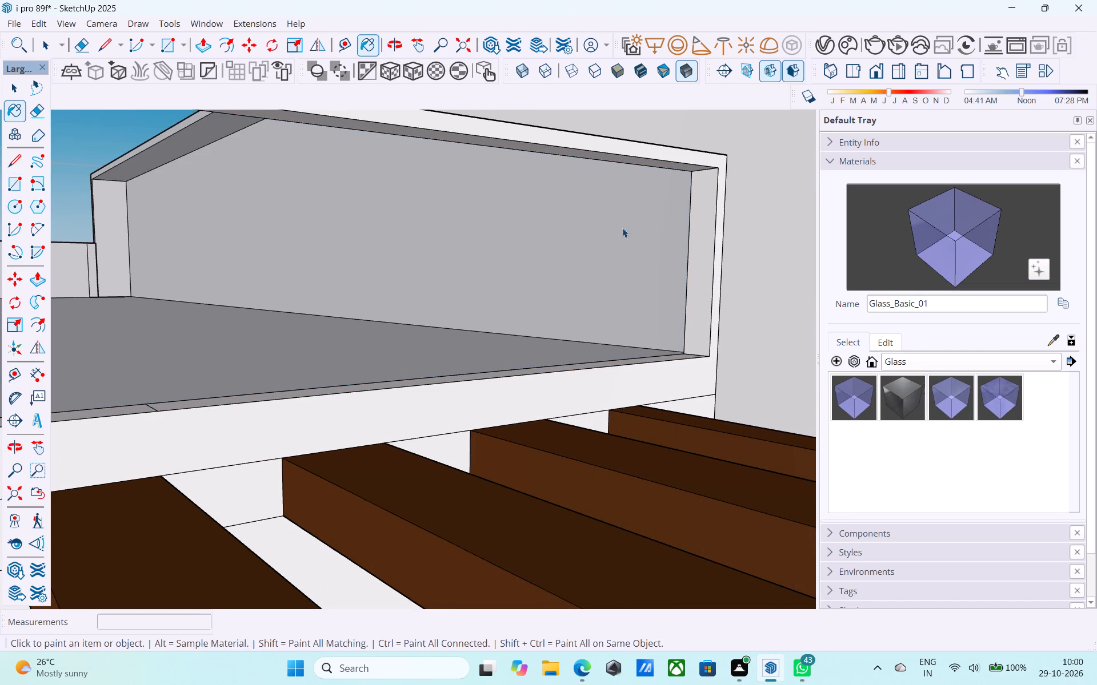
Draw a second rectangle closing the front parapet opening on the frame's outer face, from inner corner to opposite corner.
key(r)
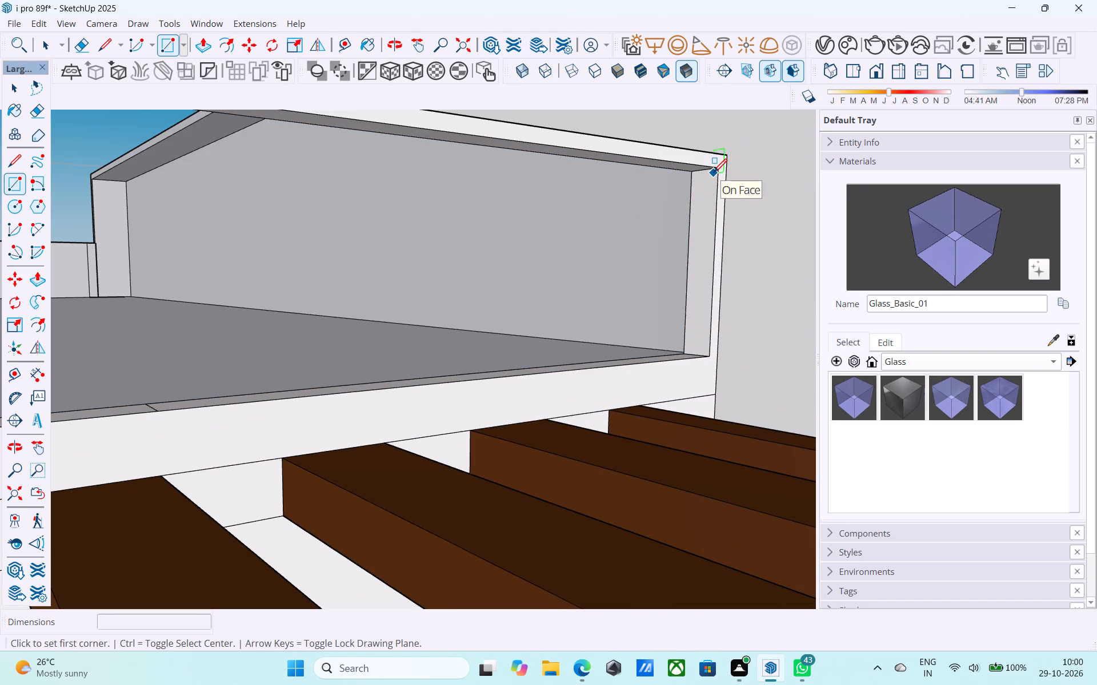
click(714, 170)
scroll(720, 169, down, 8)
middle_drag(683, 222, 197, 280)
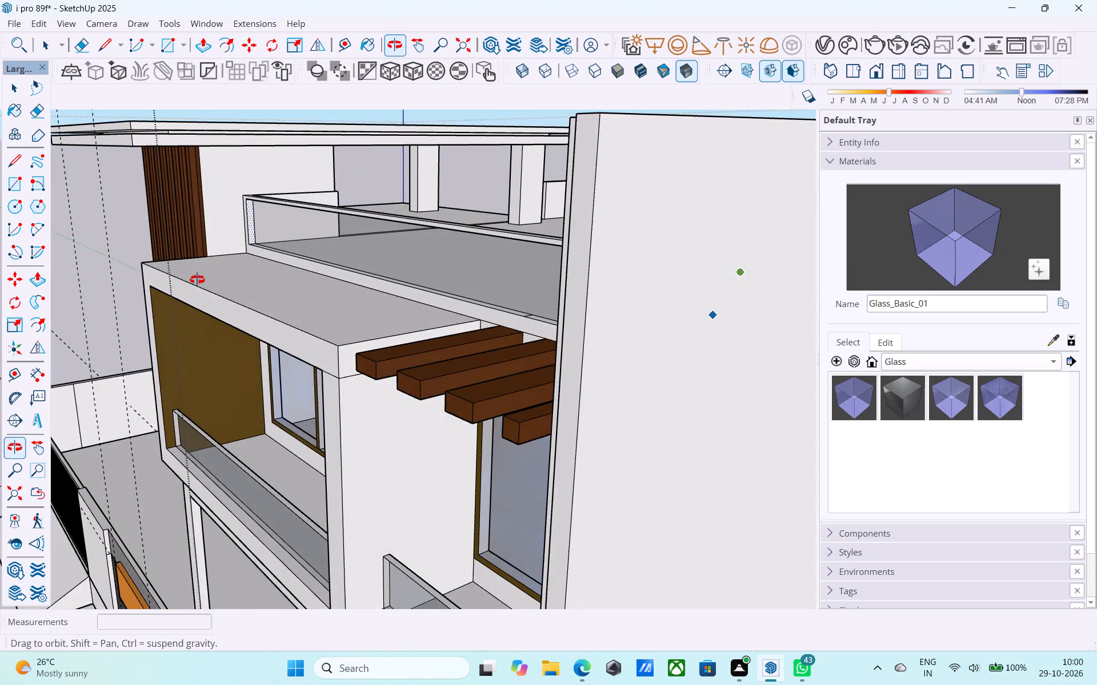
middle_drag(197, 280, 480, 360)
scroll(396, 293, up, 6)
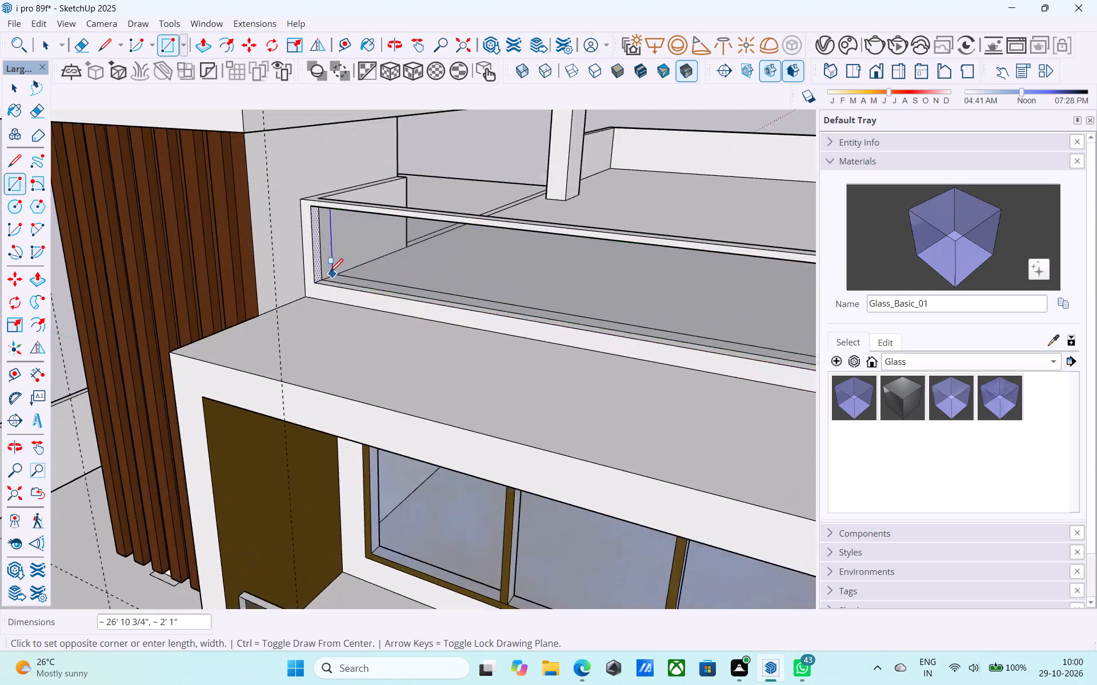
scroll(330, 273, up, 5)
click(305, 285)
scroll(305, 286, down, 4)
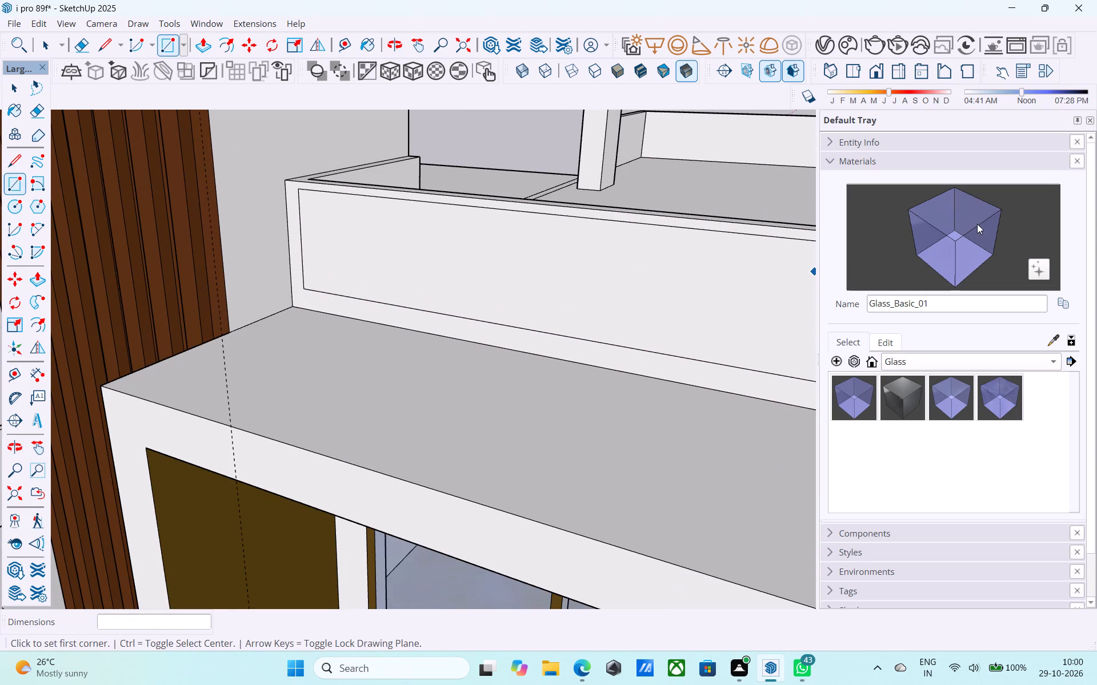
Paint the front parapet's outer panel with the Glass_Basic_01 material.
click(977, 224)
click(603, 292)
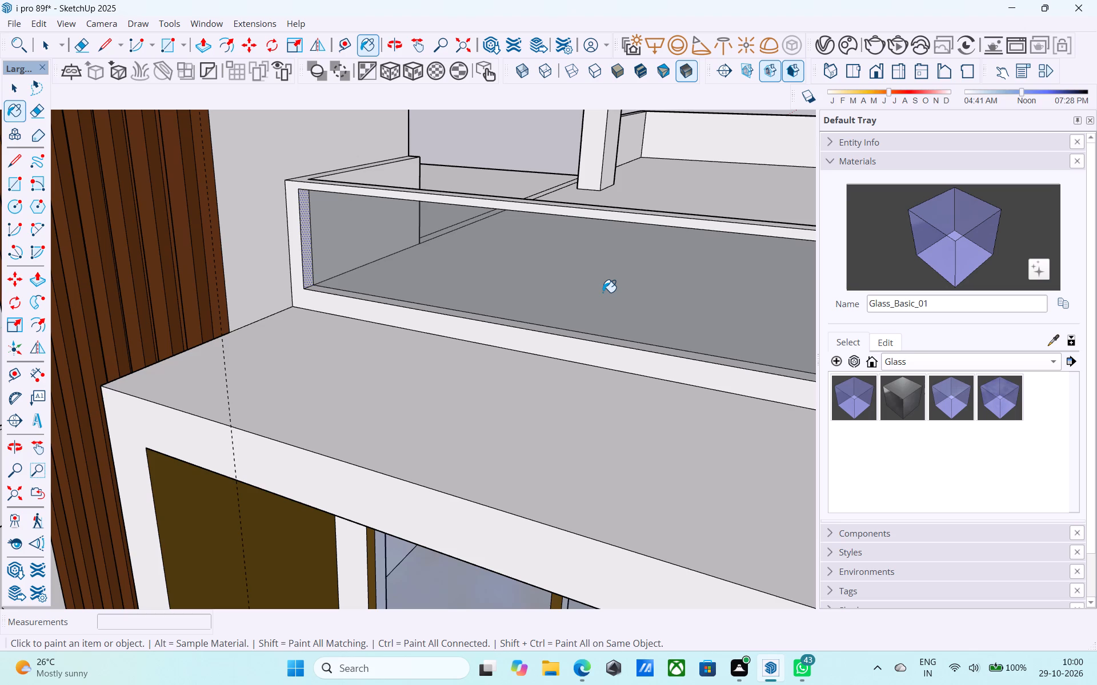
Erase the leftover lines at the end and base of the rear roof parapet beside the tall side wall.
scroll(575, 290, down, 4)
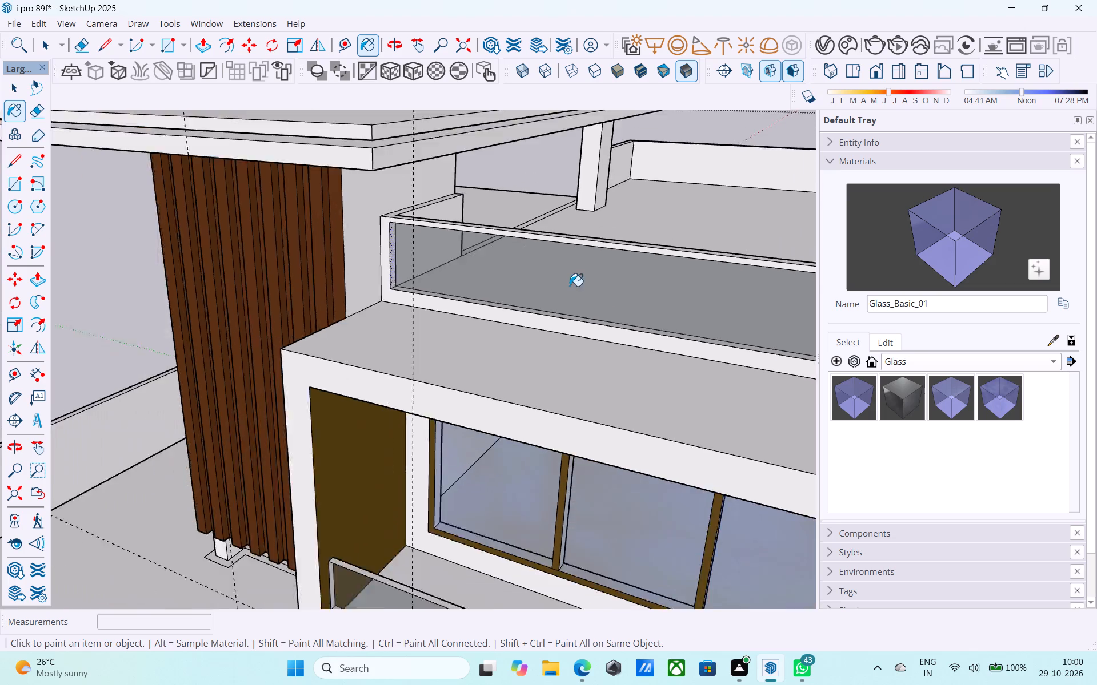
scroll(570, 286, down, 9)
middle_drag(553, 282, 810, 234)
scroll(226, 264, down, 4)
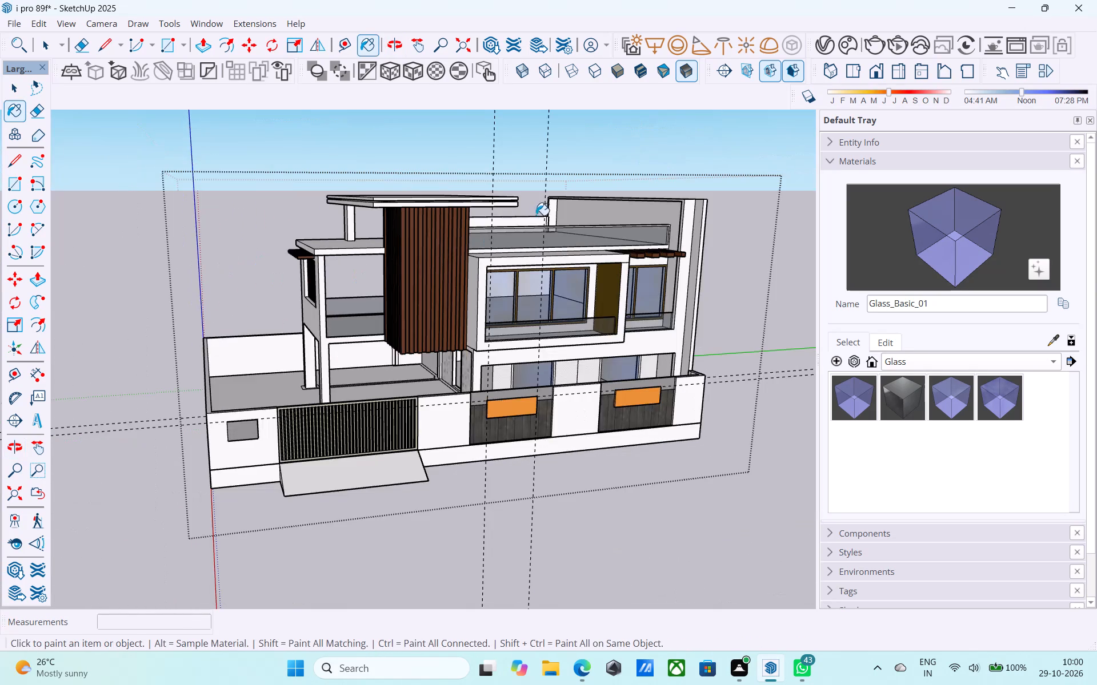
scroll(567, 167, up, 9)
middle_drag(528, 267, 482, 336)
scroll(485, 304, up, 11)
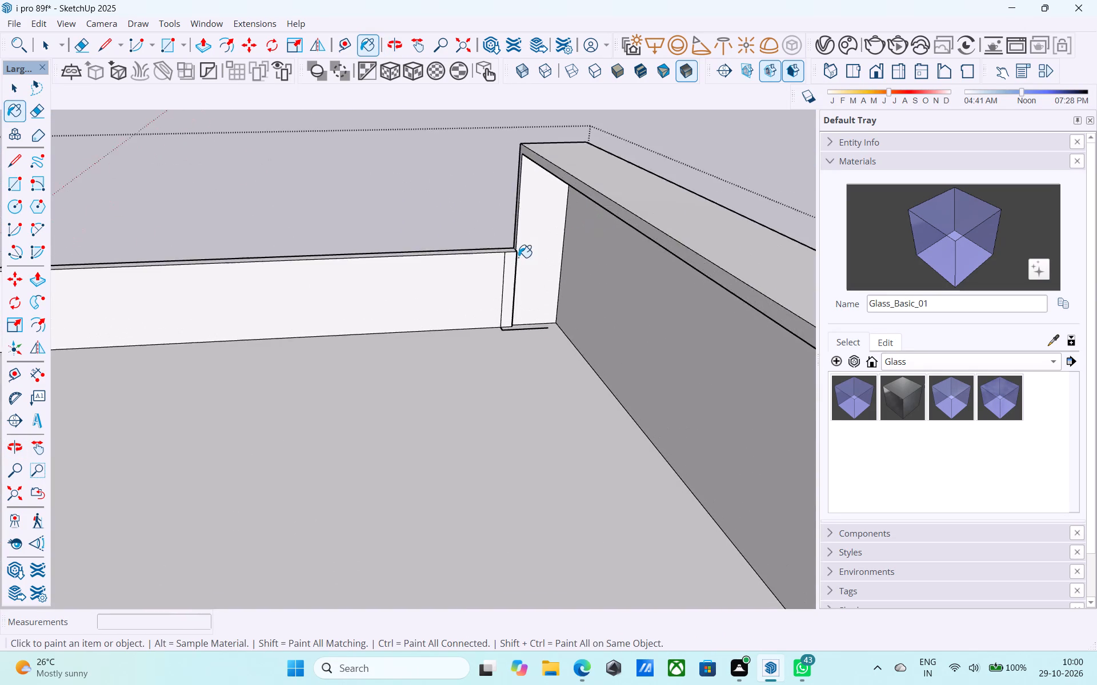
scroll(518, 257, up, 9)
key(e)
drag(487, 319, 500, 325)
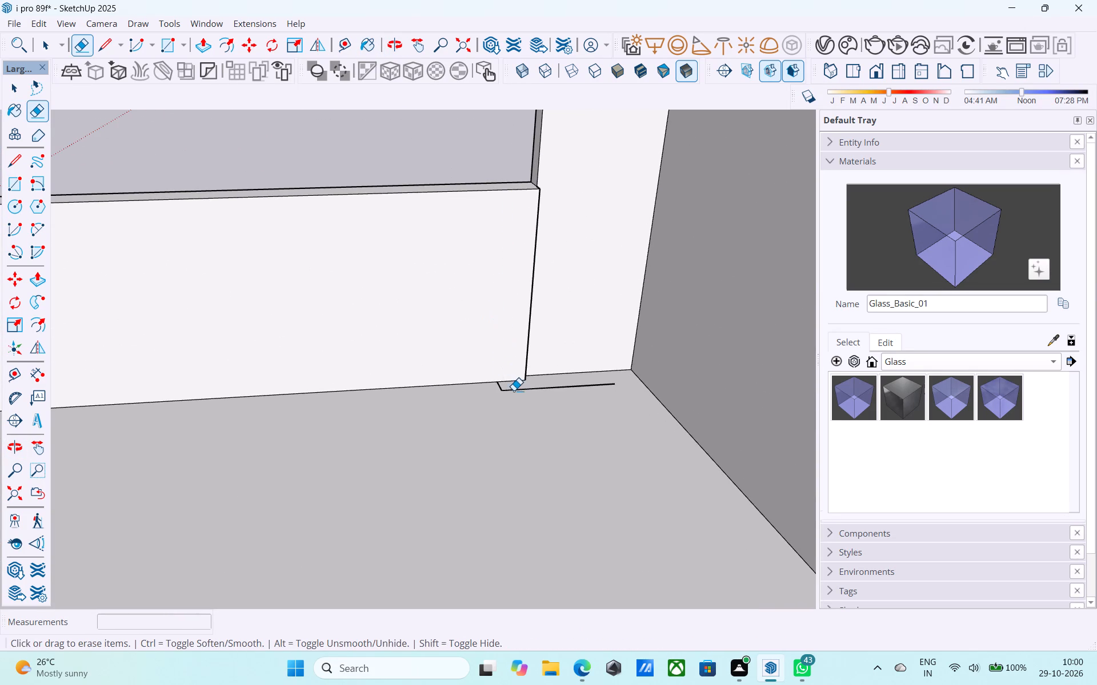
drag(514, 390, 499, 391)
key(space)
Offset the outline of the rear roof parapet's inner face inward by 3".
scroll(583, 380, down, 14)
middle_drag(533, 389, 425, 357)
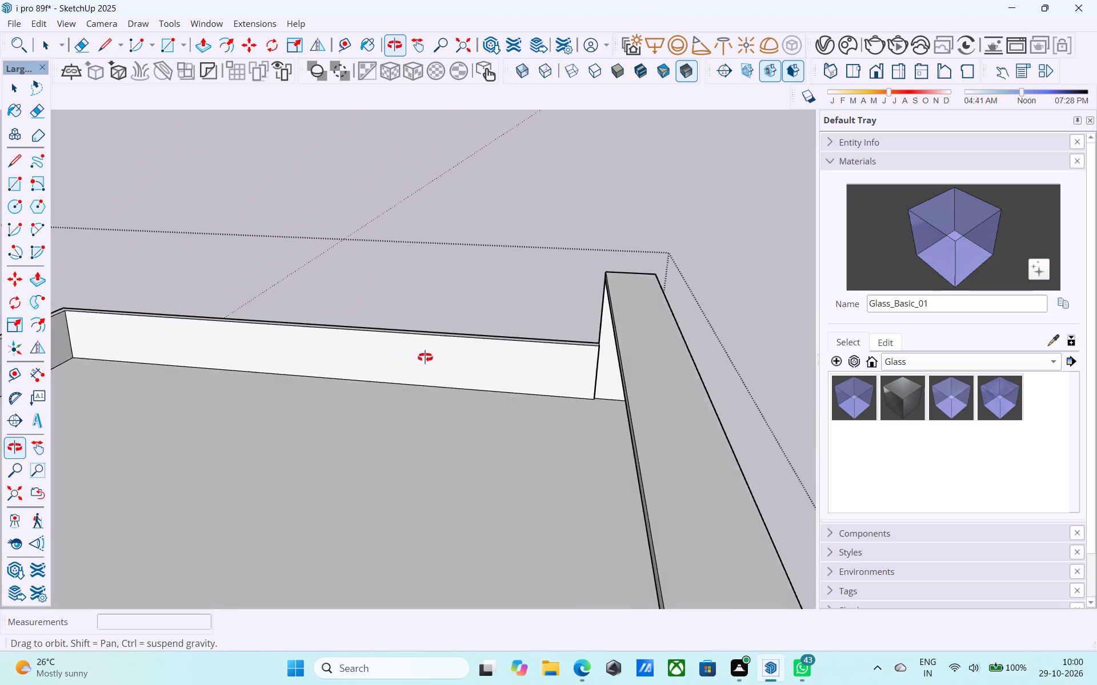
middle_drag(425, 357, 424, 353)
scroll(262, 339, down, 3)
middle_drag(273, 345, 376, 342)
scroll(378, 342, up, 4)
click(381, 342)
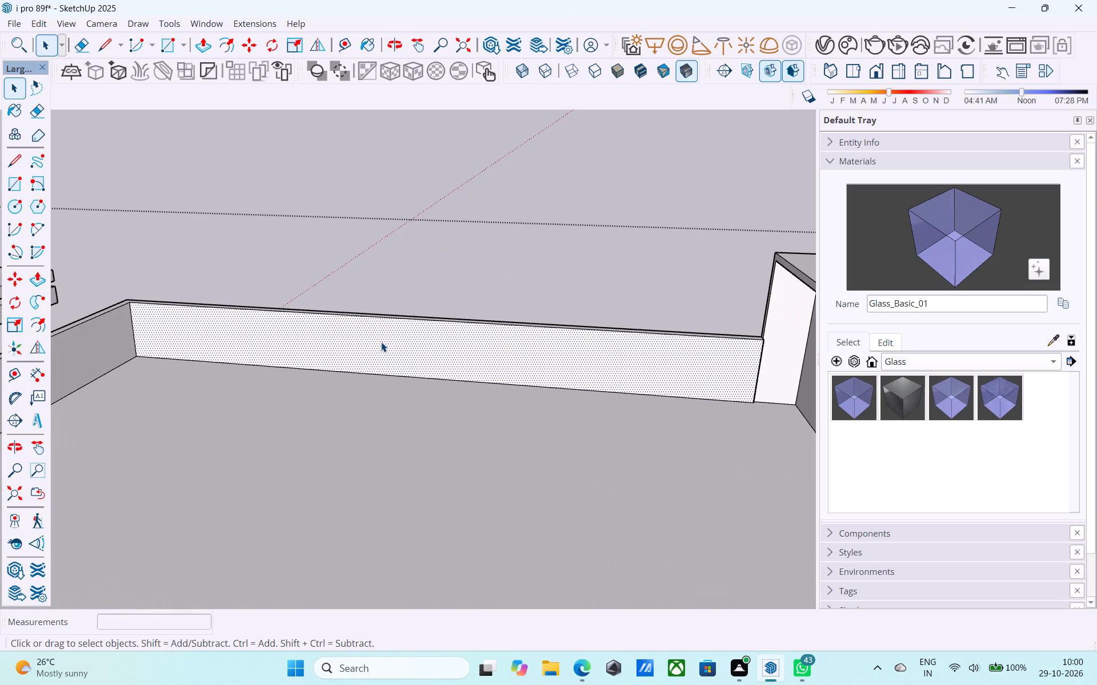
scroll(381, 342, up, 4)
key(f)
click(381, 342)
key(3)
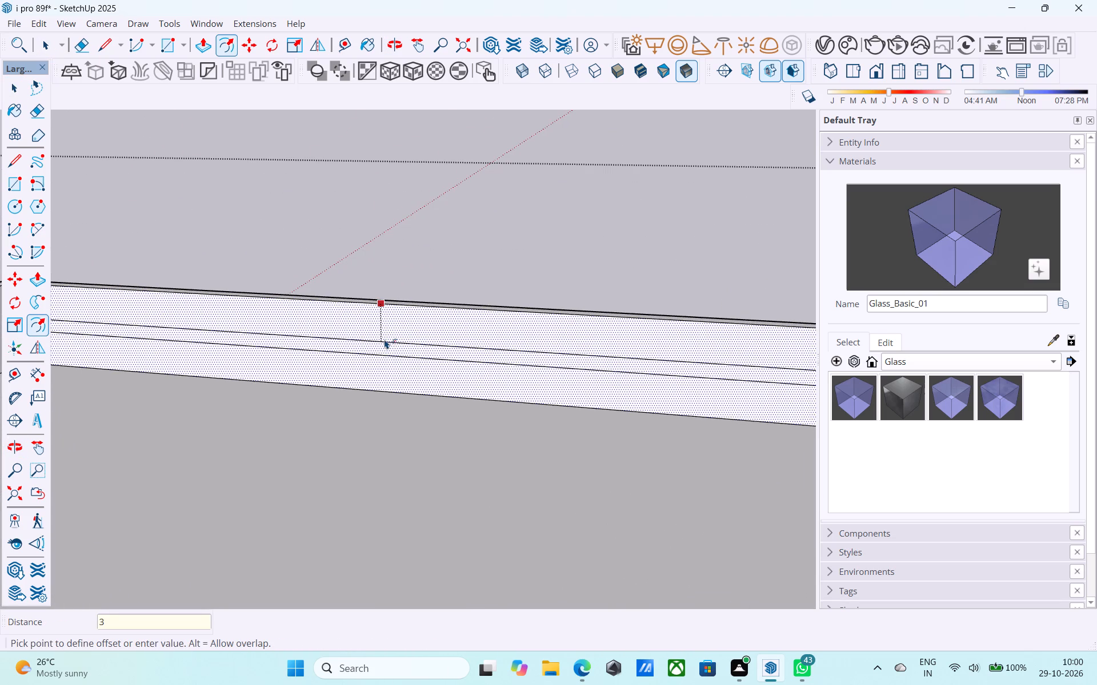
key(shift+quotedbl)
key(Return)
Push the rear parapet's offset panel through by 4 1/2" to open up the frame.
key(space)
click(385, 339)
key(p)
scroll(391, 345, up, 1)
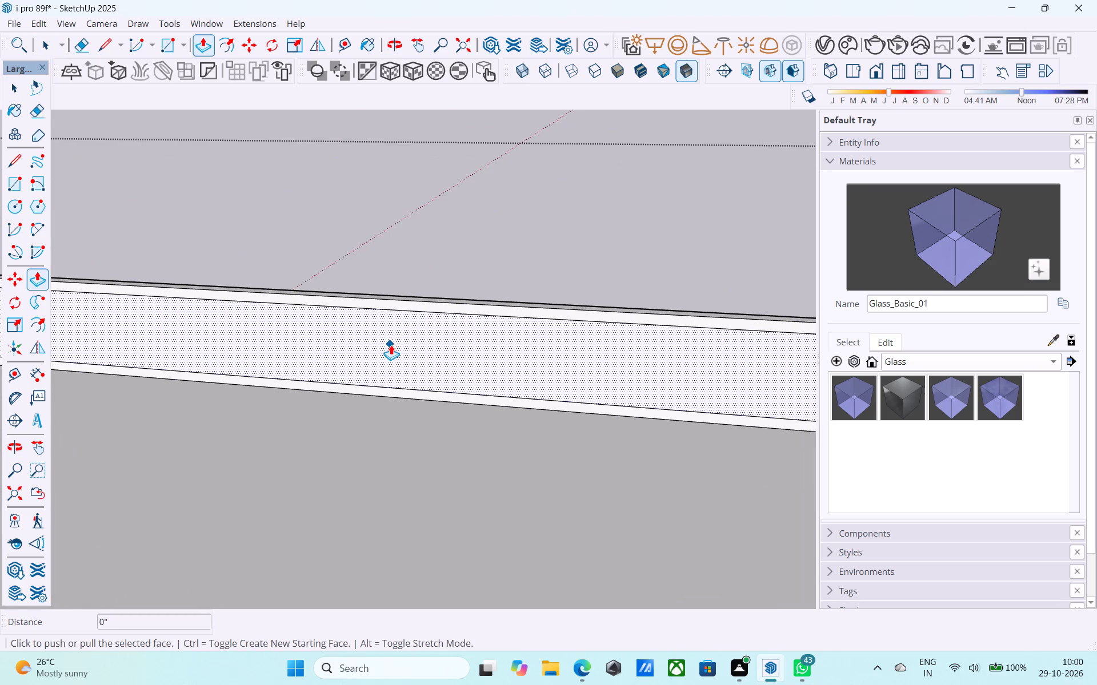
scroll(391, 345, up, 1)
click(391, 345)
click(411, 327)
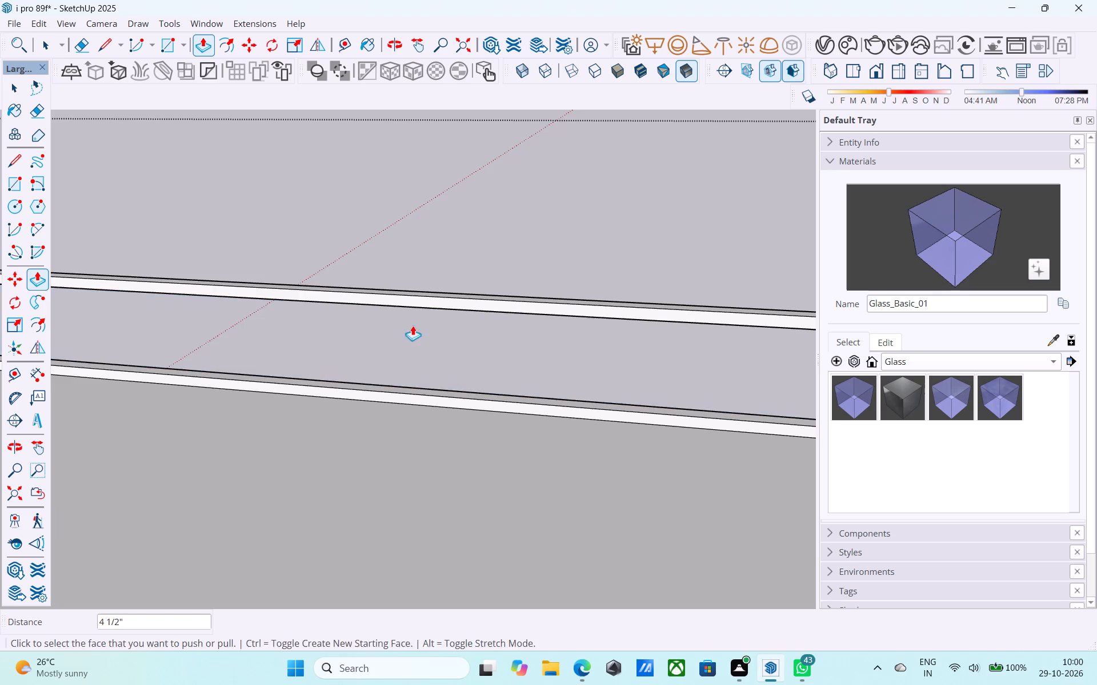
key(space)
Draw a rectangle about 25' 4 1/2" by 2' filling the rear parapet opening along the frame's outer edge.
scroll(413, 325, down, 9)
middle_drag(417, 327, 407, 271)
scroll(122, 363, up, 4)
middle_drag(233, 354, 234, 352)
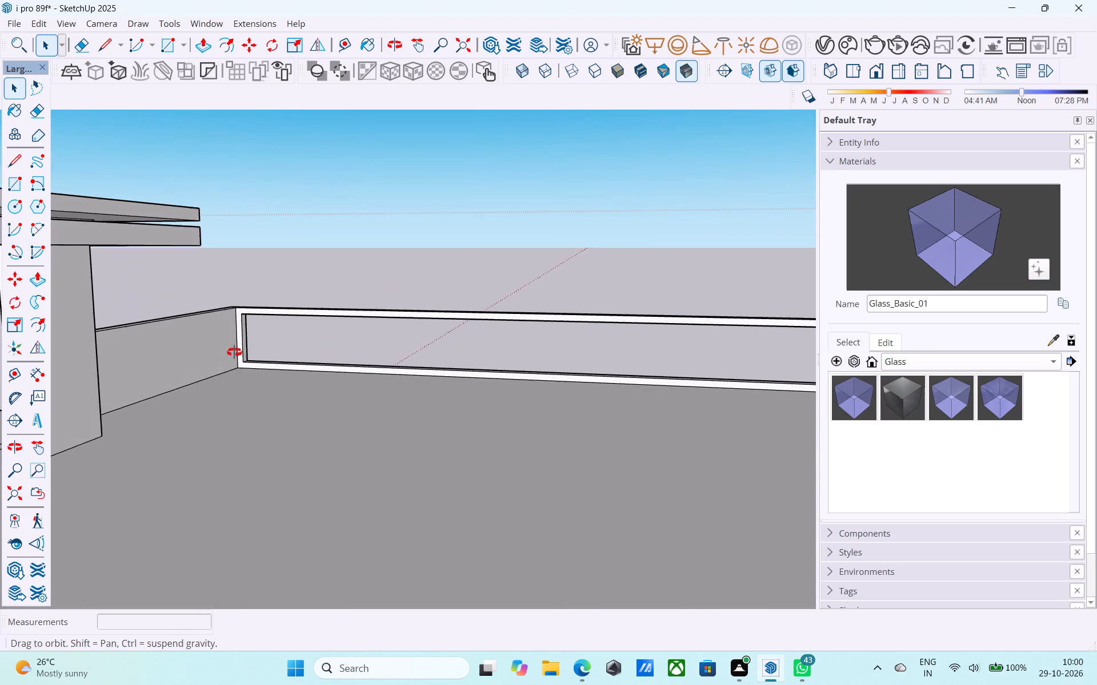
middle_drag(234, 352, 217, 303)
scroll(262, 328, up, 8)
middle_drag(264, 328, 225, 304)
key(r)
scroll(283, 351, up, 1)
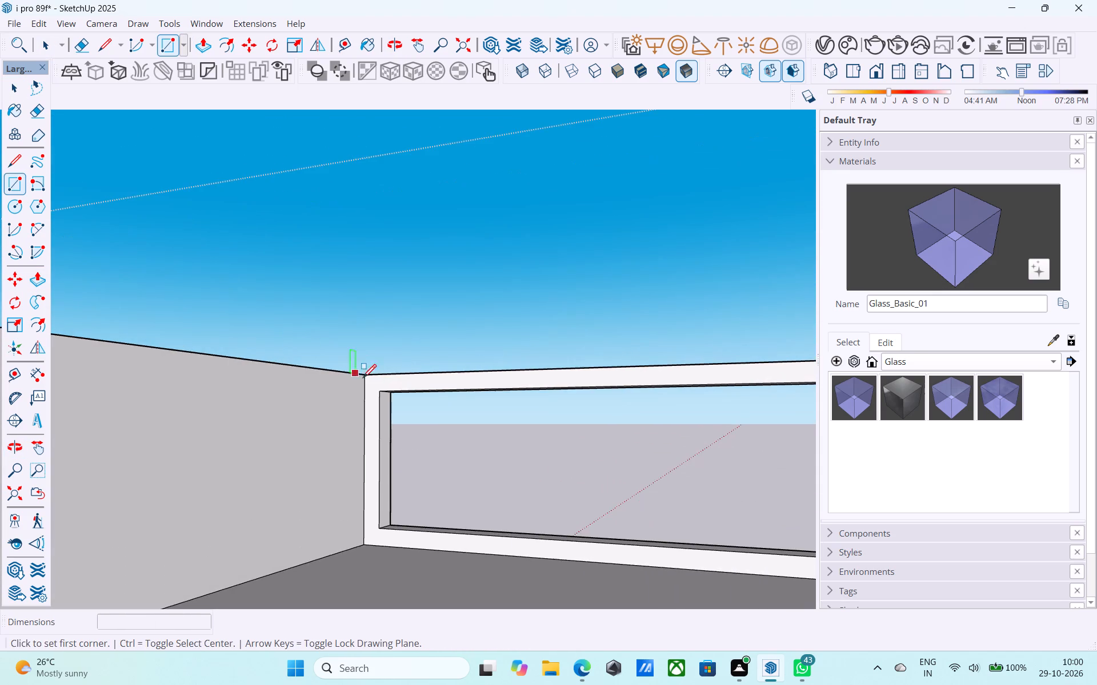
middle_drag(368, 385, 289, 283)
scroll(307, 309, up, 8)
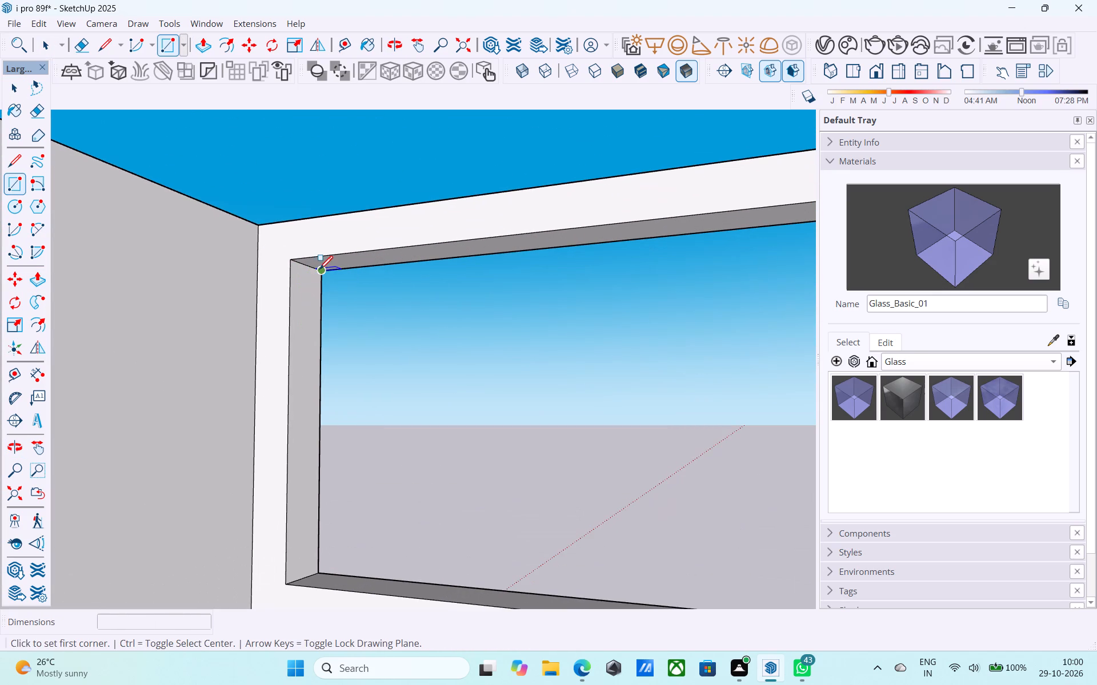
click(319, 271)
scroll(322, 273, down, 9)
middle_drag(387, 372, 410, 504)
scroll(414, 490, down, 4)
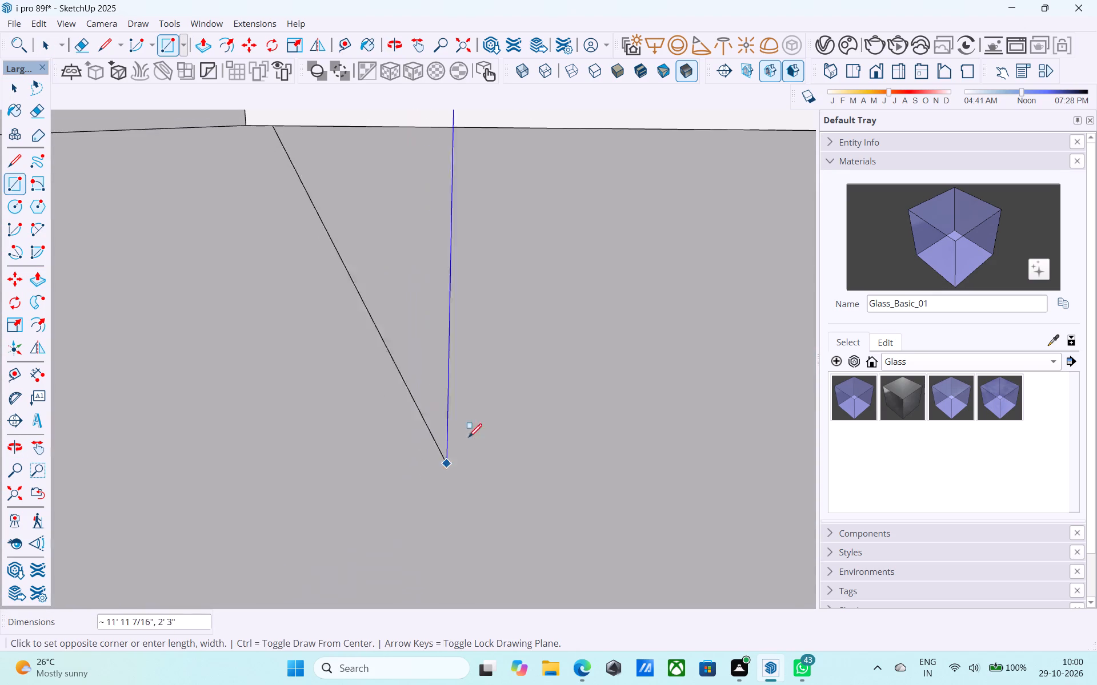
scroll(469, 438, down, 20)
scroll(469, 438, down, 12)
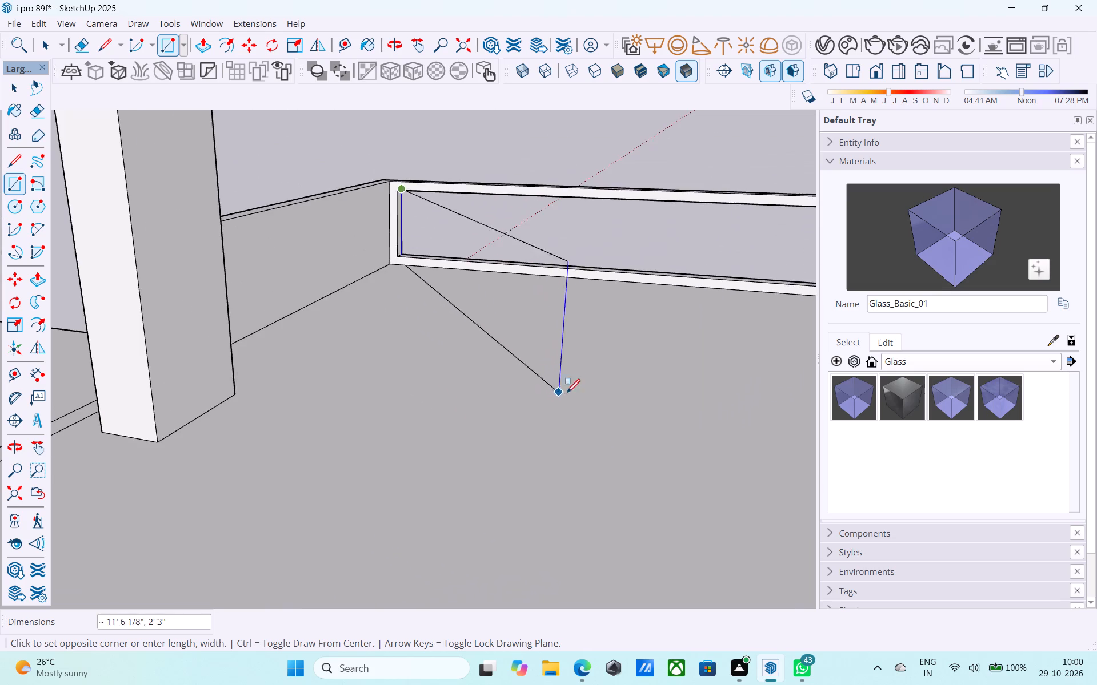
shift+middle_drag(618, 380, 616, 397)
shift+middle_drag(687, 363, 527, 479)
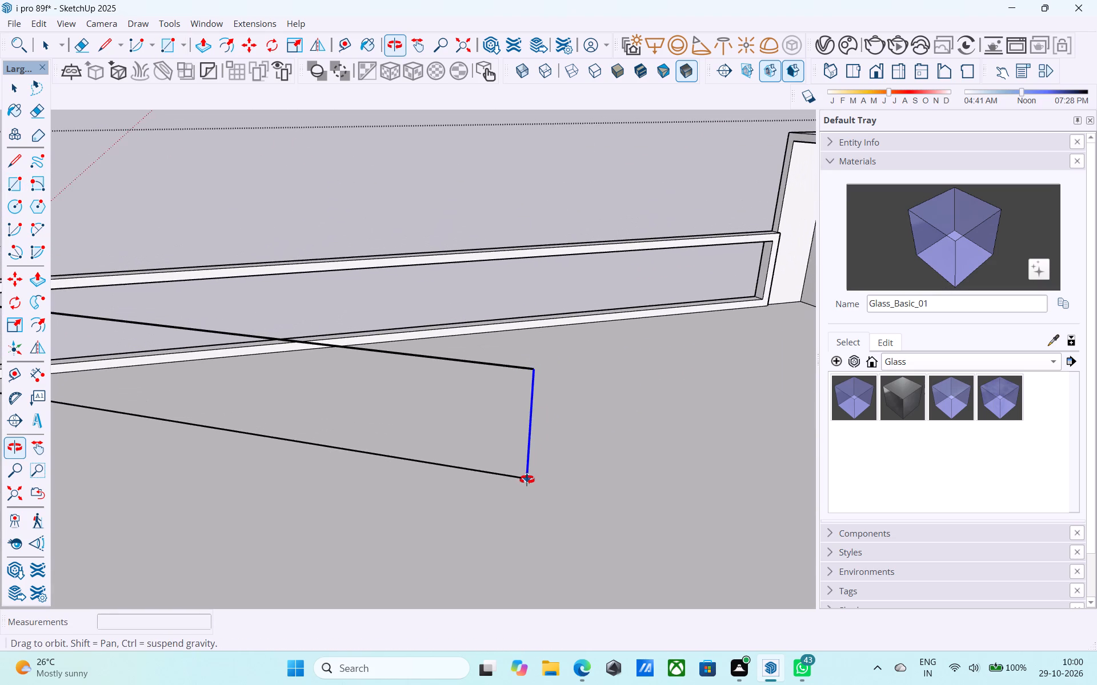
shift+middle_drag(527, 479, 565, 479)
scroll(636, 379, up, 2)
scroll(673, 314, up, 5)
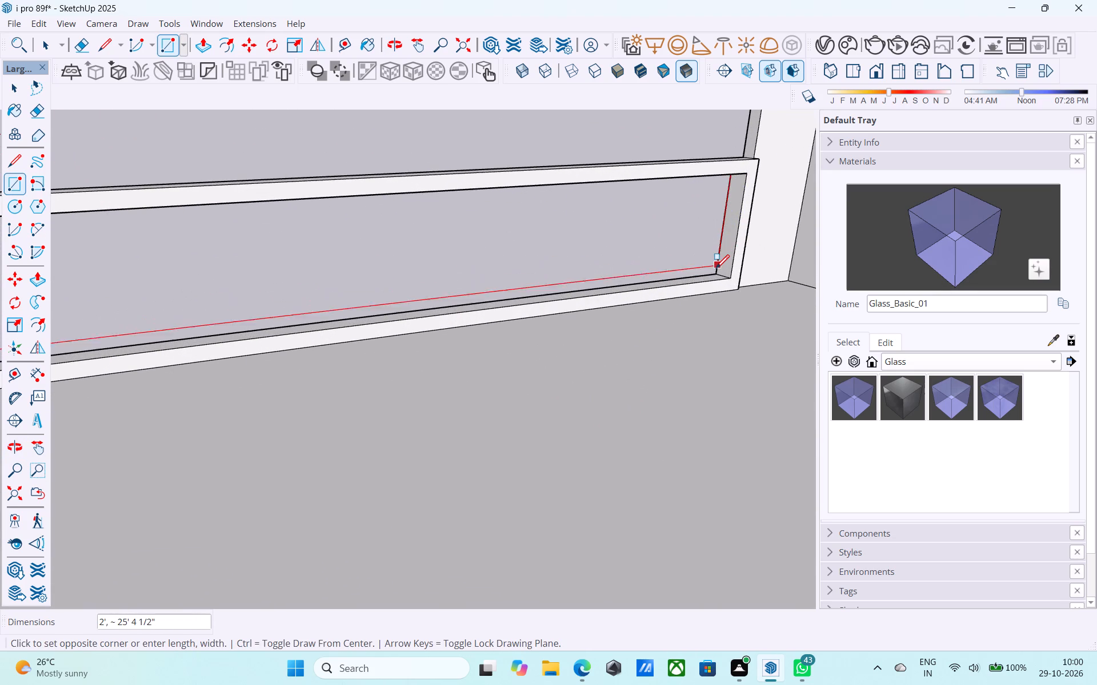
click(716, 271)
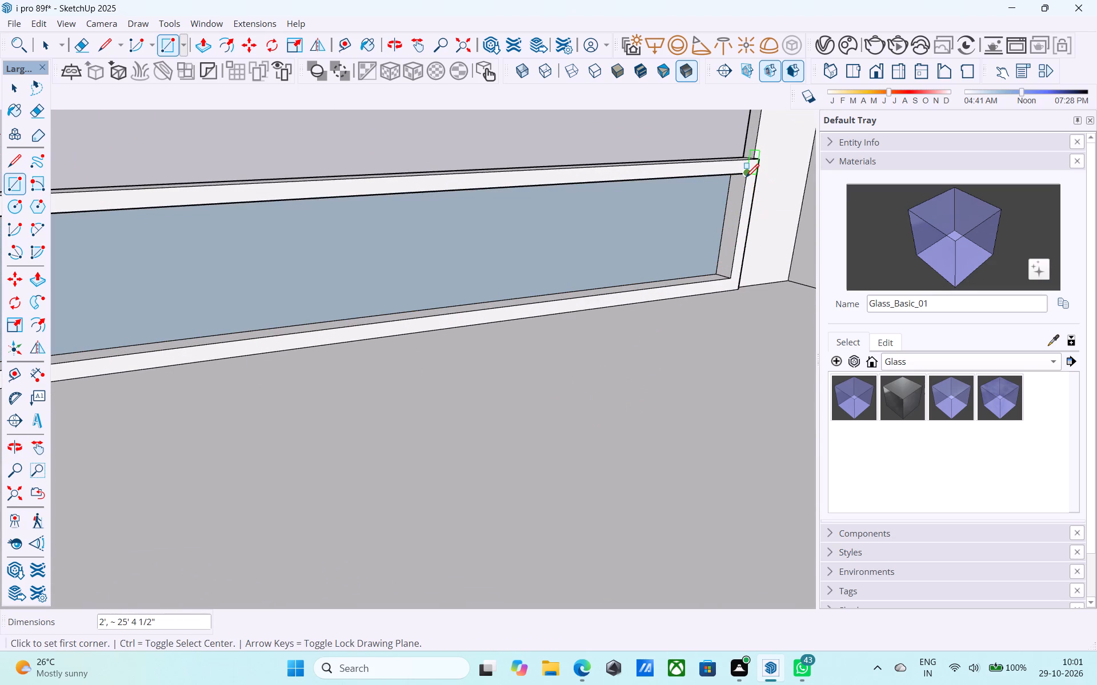
Draw a matching rectangle about 25' 4 1/2" by 2' closing the rear parapet opening on the frame's inner face.
click(746, 179)
scroll(732, 231, down, 4)
middle_drag(704, 257, 382, 336)
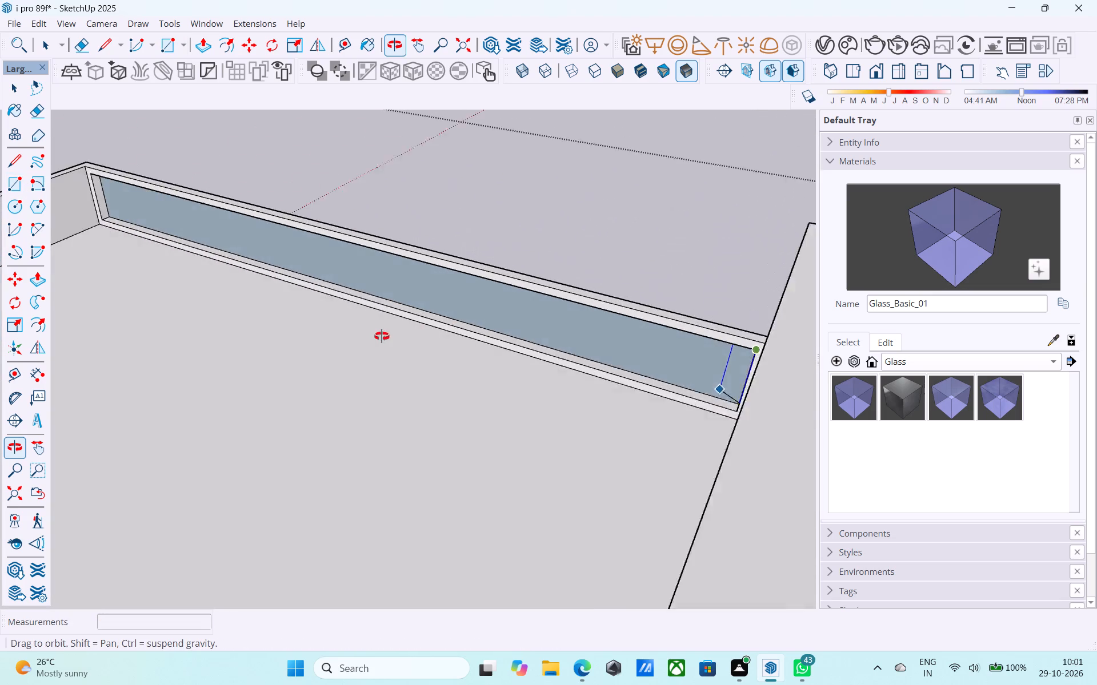
middle_drag(382, 336, 697, 381)
scroll(347, 240, up, 6)
click(382, 251)
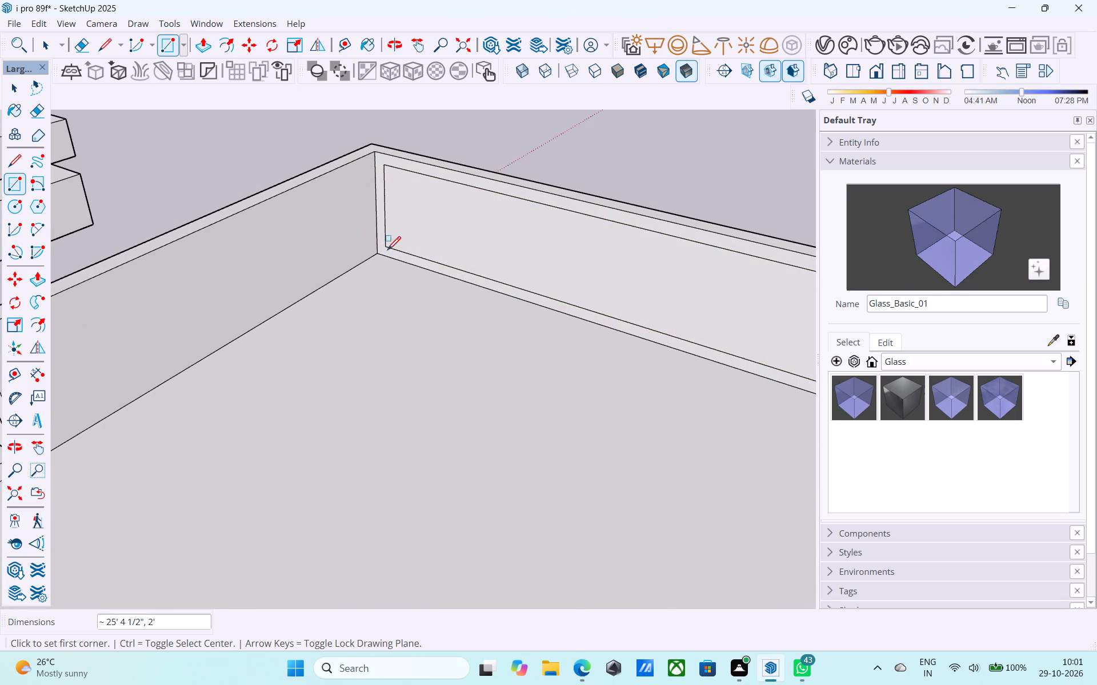
Paint the inner and outer panels of the rear parapet with the Glass_Basic_01 material.
click(927, 235)
click(712, 289)
middle_drag(702, 277, 226, 268)
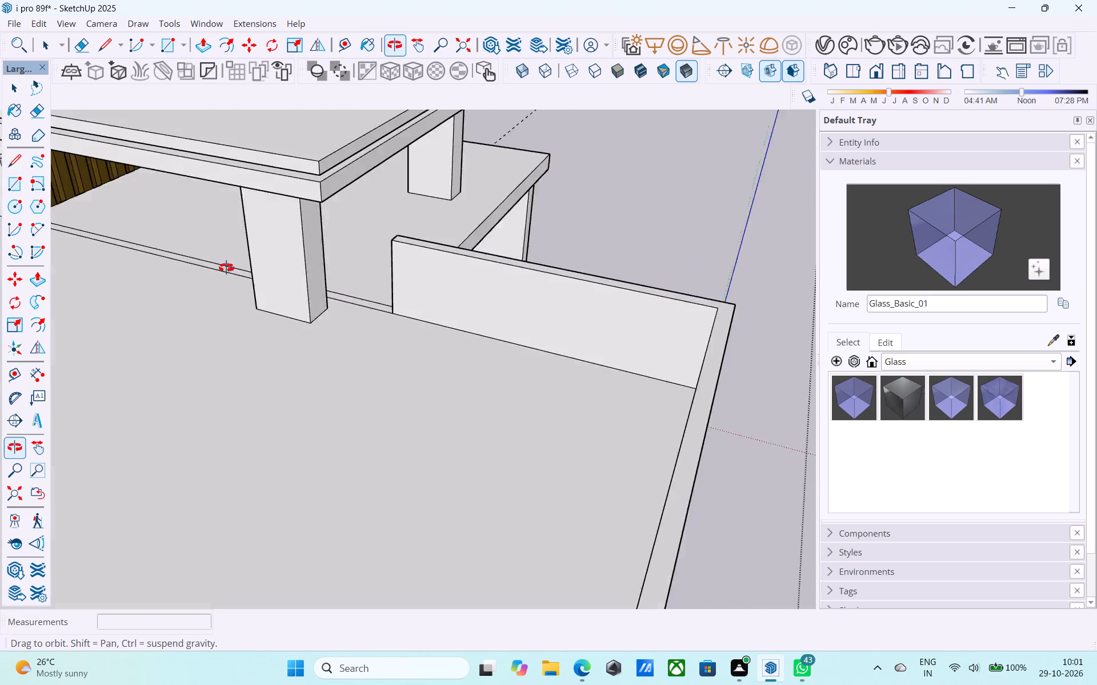
middle_drag(226, 268, 121, 207)
click(662, 574)
Offset the outline of the inner face of the short side parapet adjoining the rear parapet inward by 3".
scroll(642, 545, down, 5)
middle_drag(642, 545, 558, 478)
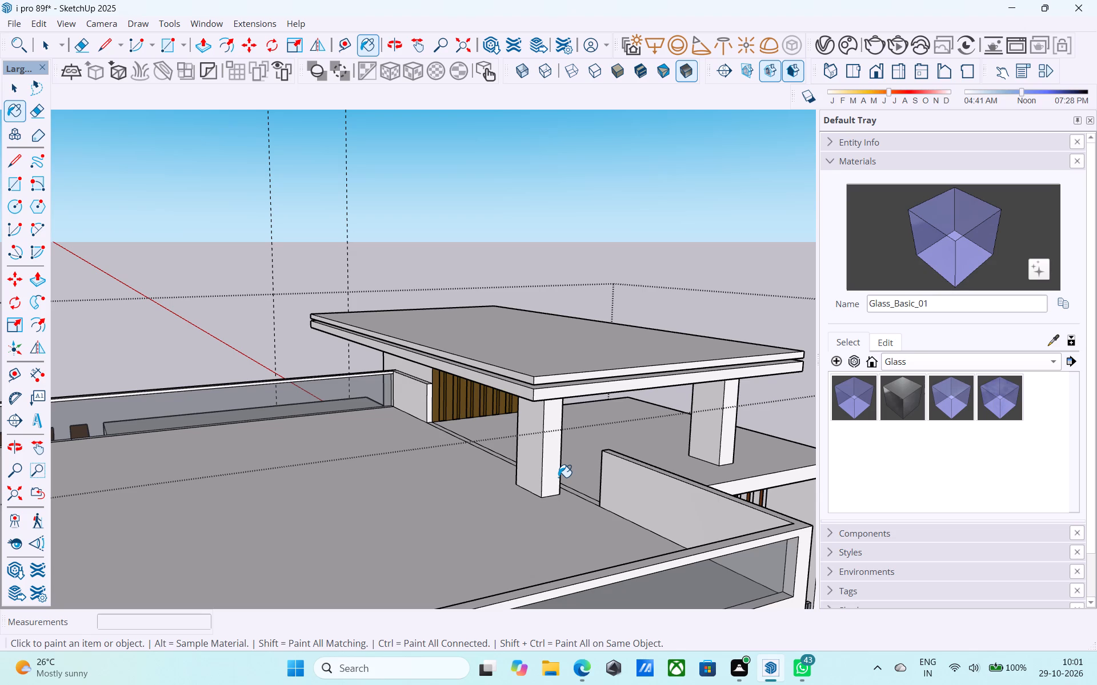
scroll(570, 446, down, 5)
middle_drag(574, 454, 867, 555)
scroll(822, 460, up, 2)
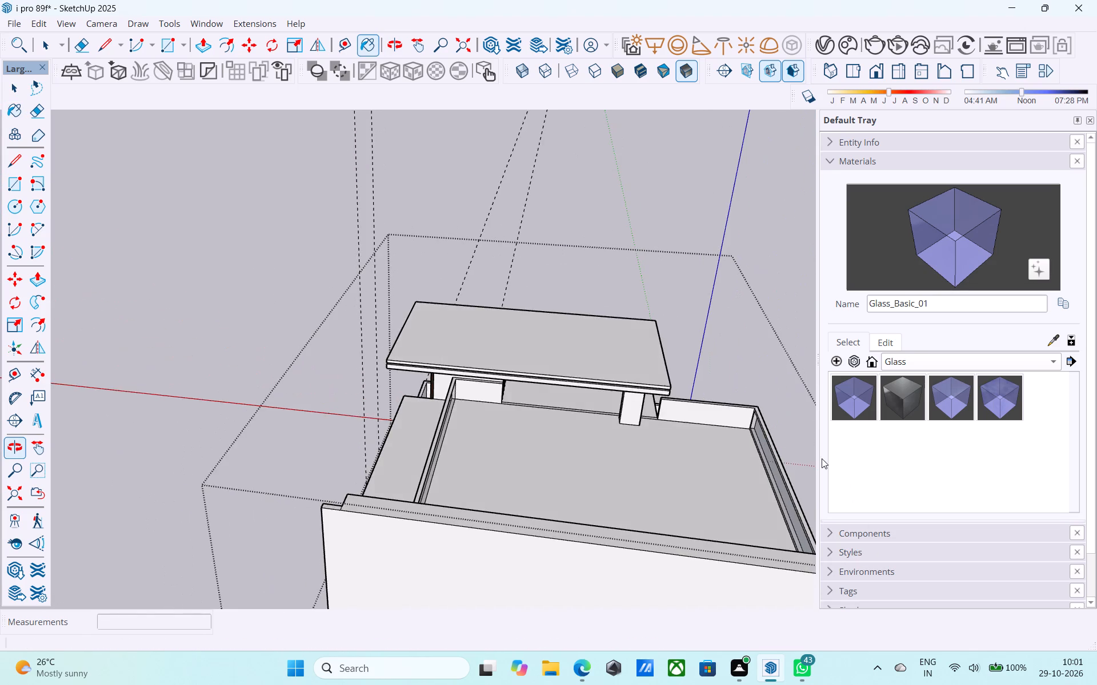
scroll(822, 458, up, 14)
key(space)
scroll(684, 367, down, 3)
middle_drag(684, 368, 628, 465)
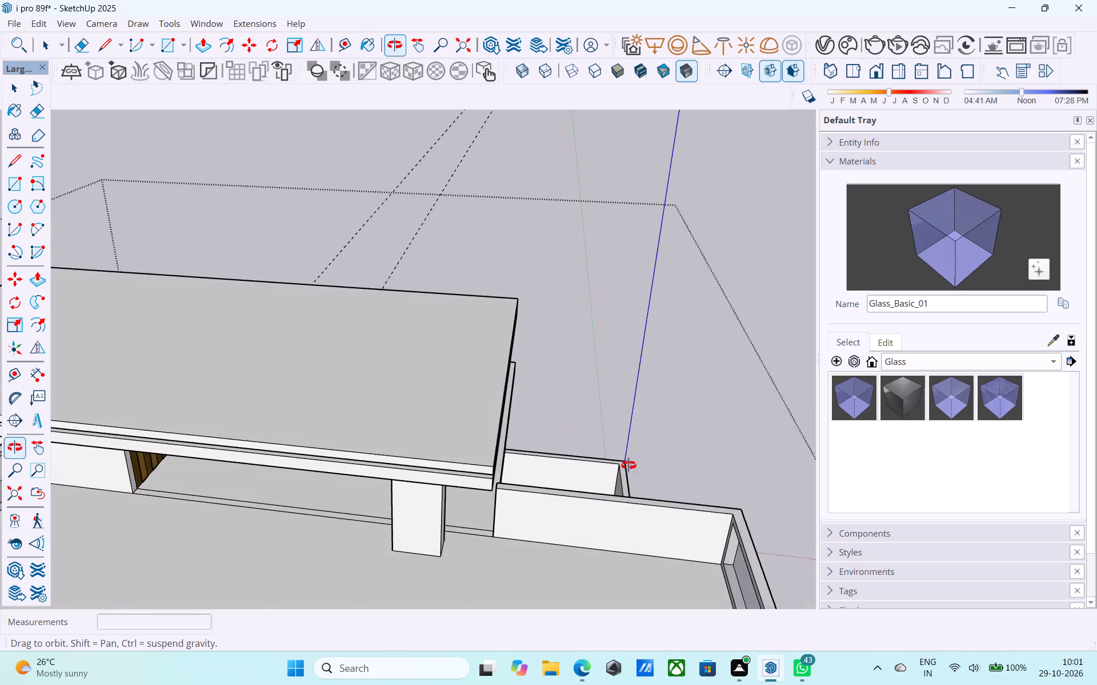
middle_drag(628, 465, 631, 464)
scroll(672, 485, up, 5)
scroll(650, 425, down, 3)
middle_drag(650, 425, 486, 473)
click(539, 476)
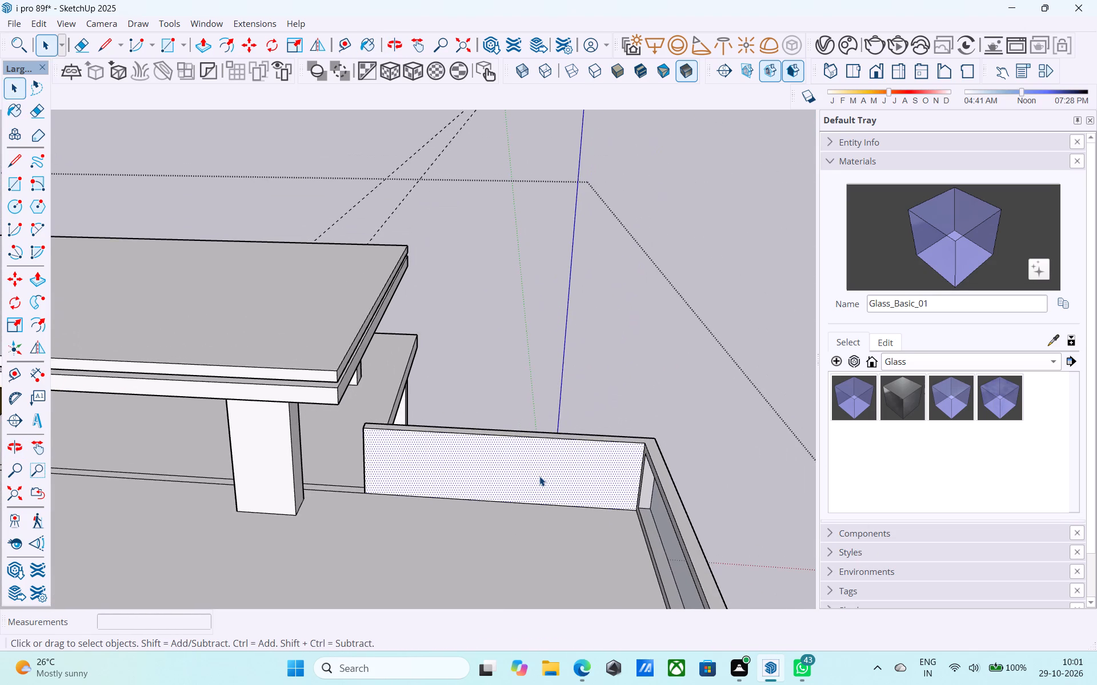
scroll(539, 476, up, 4)
key(f)
click(539, 474)
key(3)
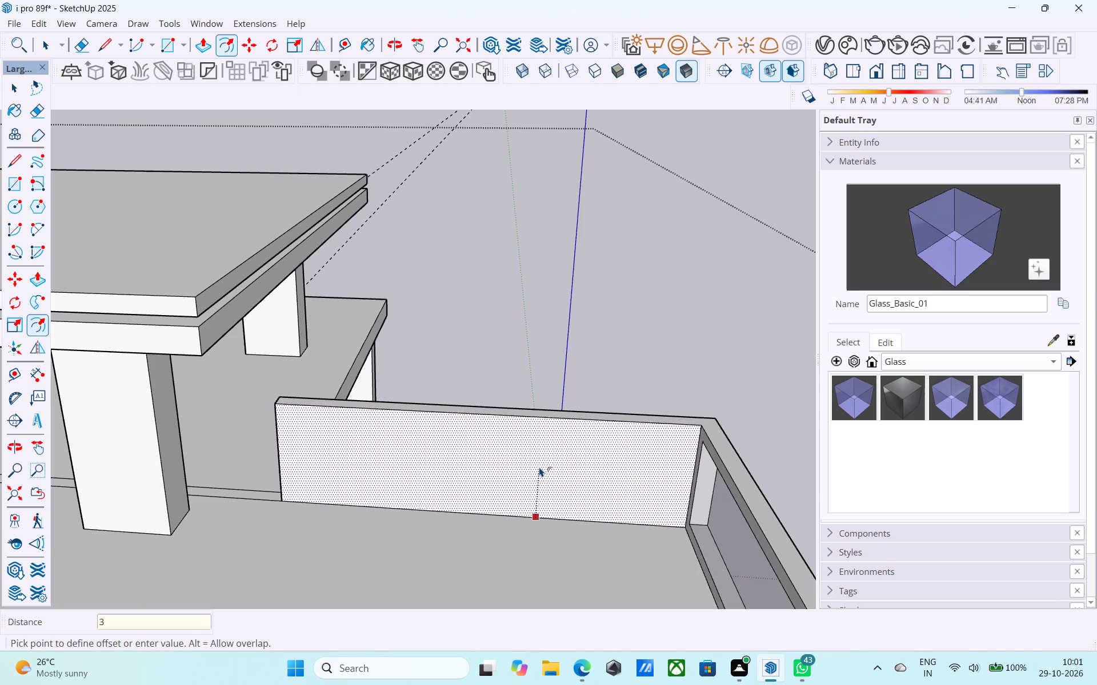
key(shift+quotedbl)
key(Return)
Push the short side parapet's offset panel back by about 11 1/2".
key(space)
click(540, 467)
scroll(540, 467, down, 1)
scroll(540, 467, up, 4)
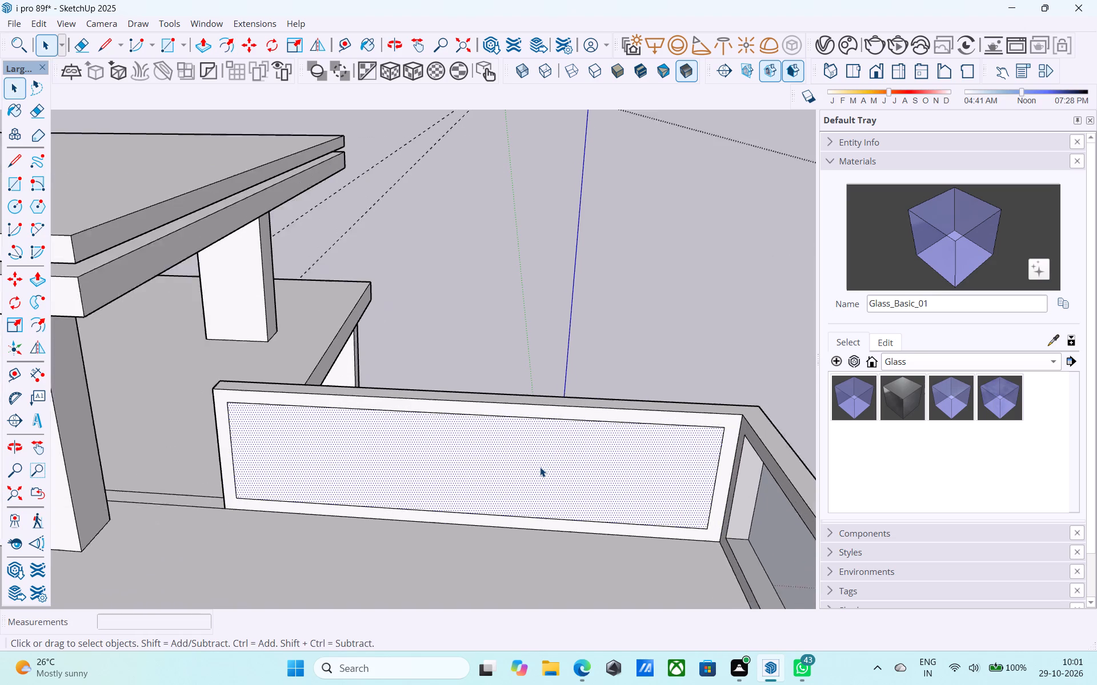
key(p)
click(540, 467)
scroll(539, 464, up, 3)
click(542, 432)
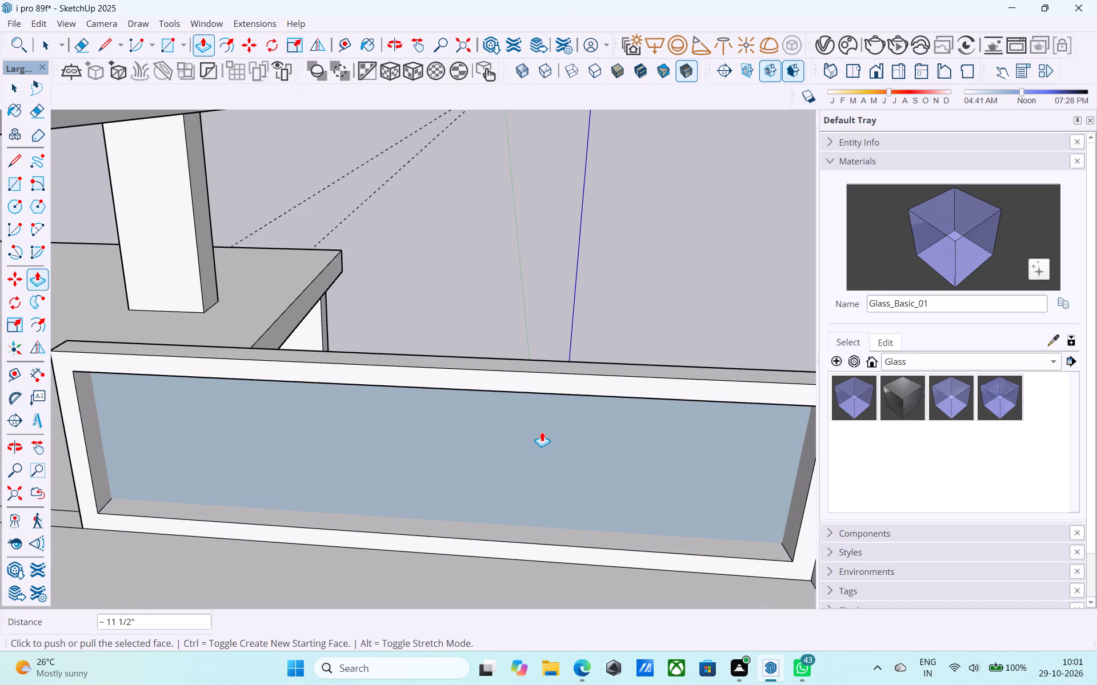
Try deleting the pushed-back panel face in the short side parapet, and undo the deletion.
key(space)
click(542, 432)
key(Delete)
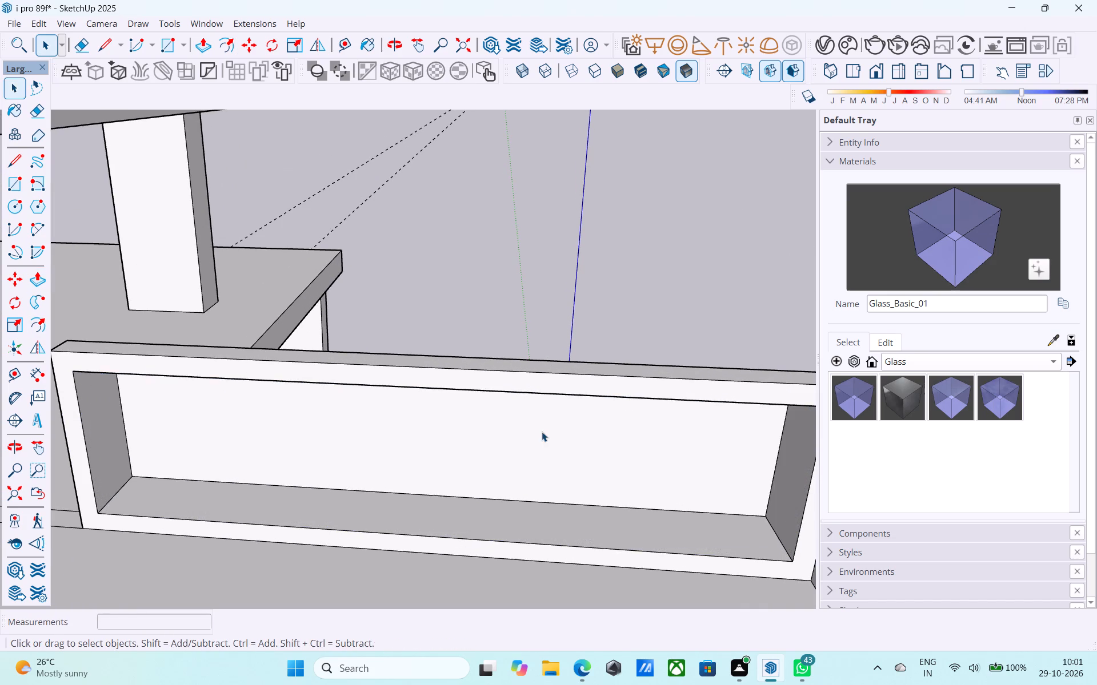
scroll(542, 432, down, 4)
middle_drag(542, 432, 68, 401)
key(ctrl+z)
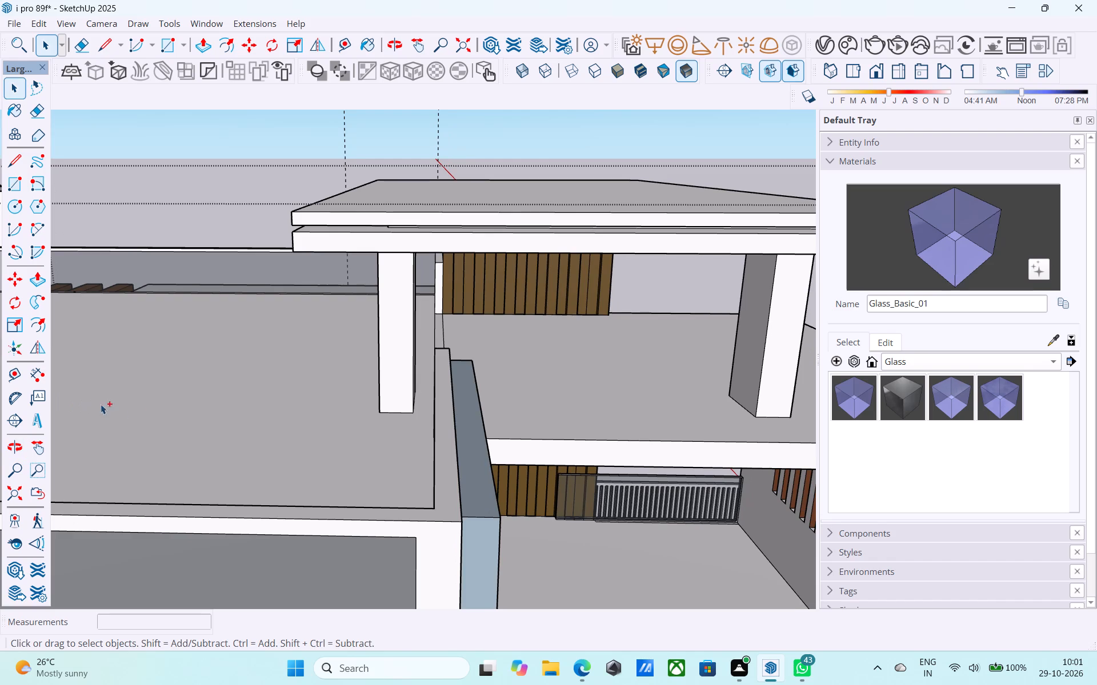
Undo the last panel push and push the short side parapet's offset panel 4 1/2" through to cut an opening.
key(ctrl+z)
middle_drag(282, 445, 489, 457)
scroll(566, 465, up, 2)
click(568, 461)
key(p)
scroll(568, 461, up, 3)
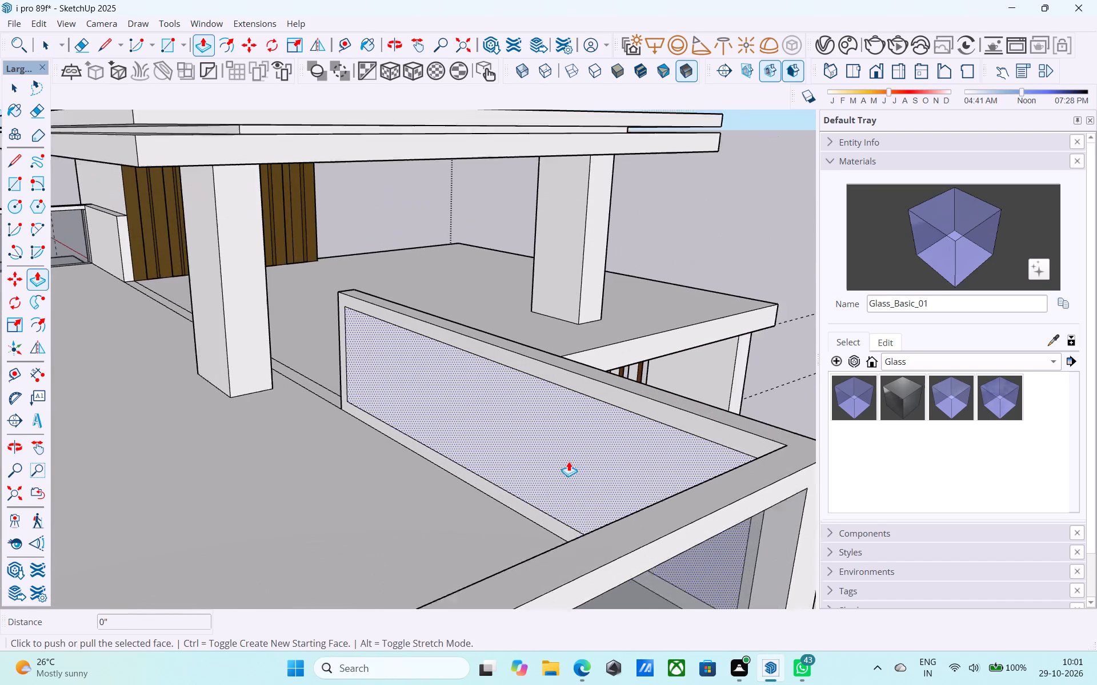
scroll(568, 461, up, 1)
click(568, 461)
click(591, 439)
key(space)
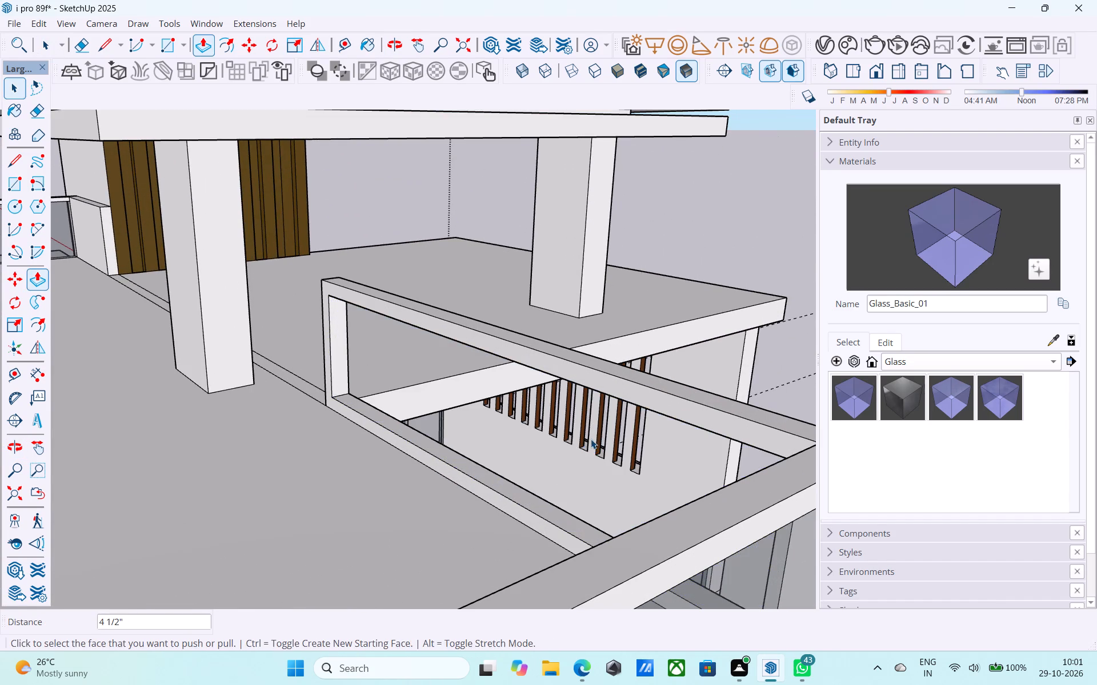
Draw a rectangle corner to corner across the short side parapet's opening on its outer face to close it with a panel.
middle_drag(591, 439, 455, 413)
scroll(455, 413, down, 10)
middle_drag(569, 462, 279, 448)
middle_drag(279, 446, 329, 474)
scroll(236, 406, up, 8)
shift+middle_drag(272, 402, 306, 418)
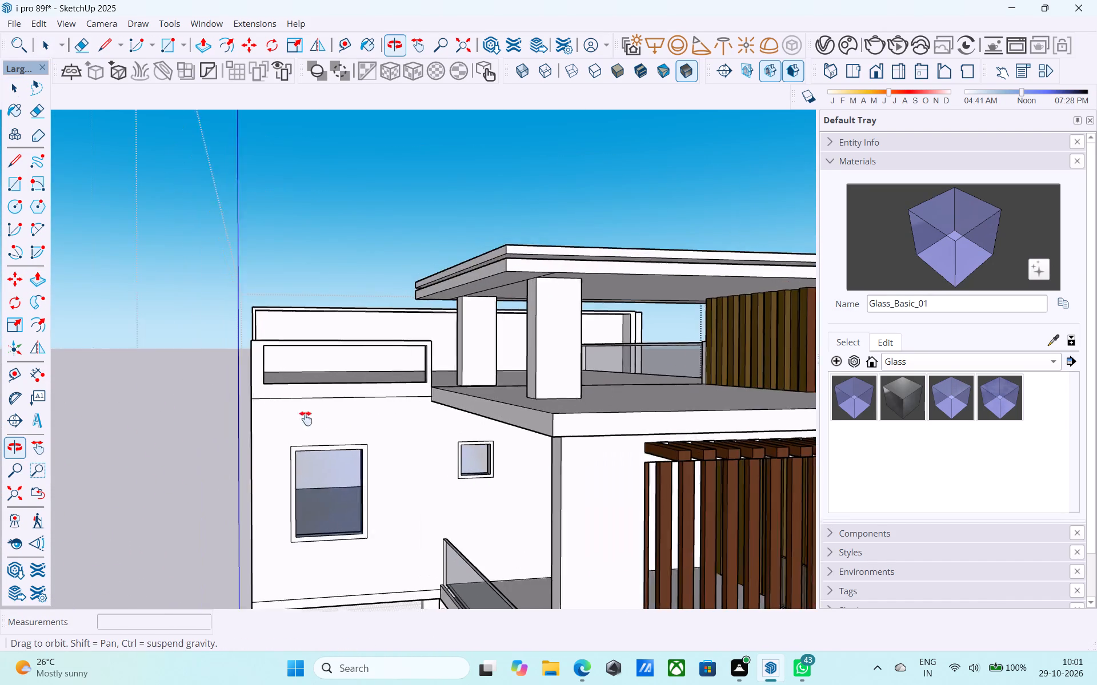
shift+middle_drag(306, 418, 177, 409)
scroll(215, 401, up, 3)
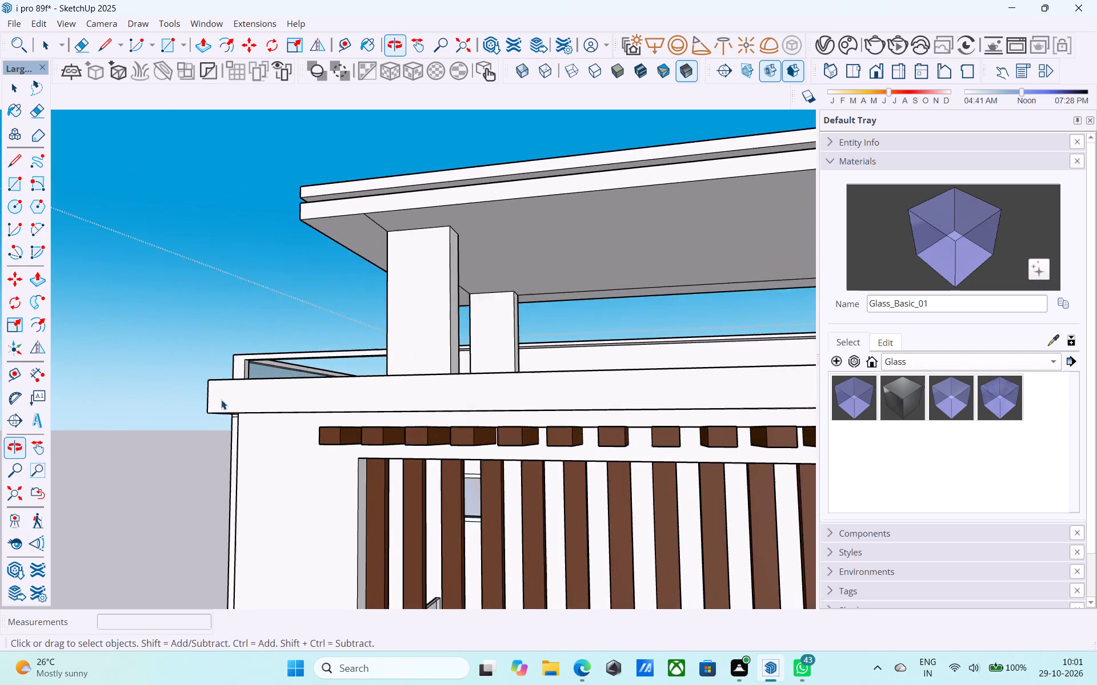
scroll(221, 400, up, 7)
middle_drag(218, 387, 230, 398)
key(r)
scroll(205, 362, up, 4)
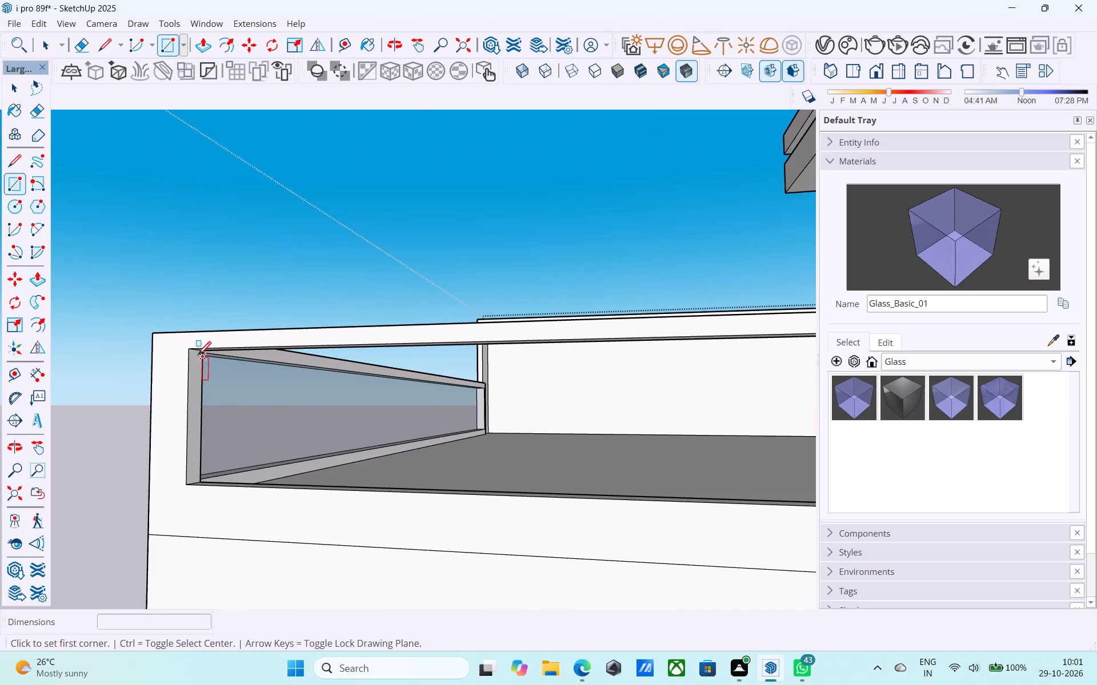
click(189, 350)
shift+middle_drag(437, 476, 690, 502)
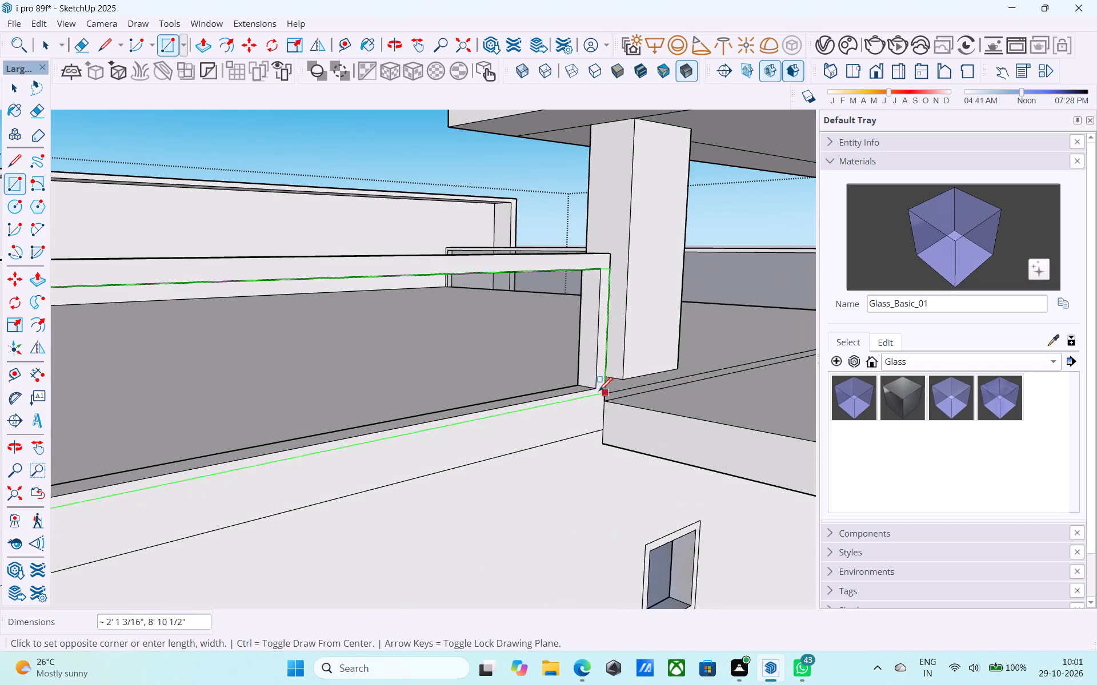
click(596, 389)
Draw a matching rectangle across the opening on the short side parapet's inner face to close it with a panel.
scroll(600, 390, down, 4)
middle_drag(576, 434, 974, 555)
middle_drag(714, 420, 867, 503)
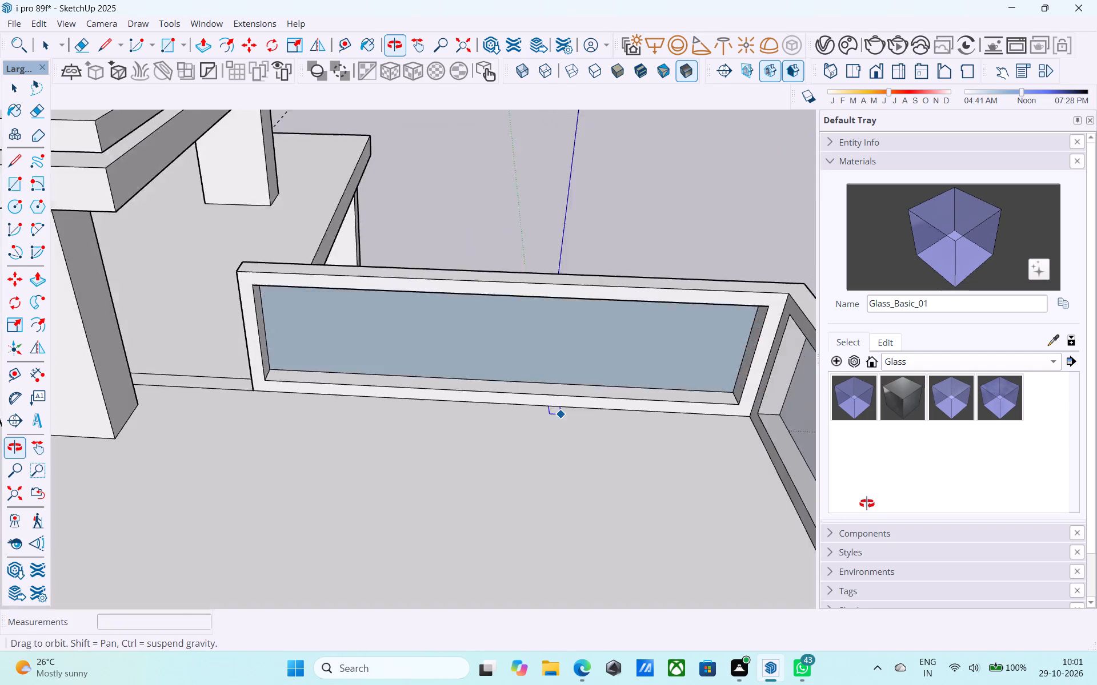
middle_drag(867, 503, 890, 483)
click(238, 369)
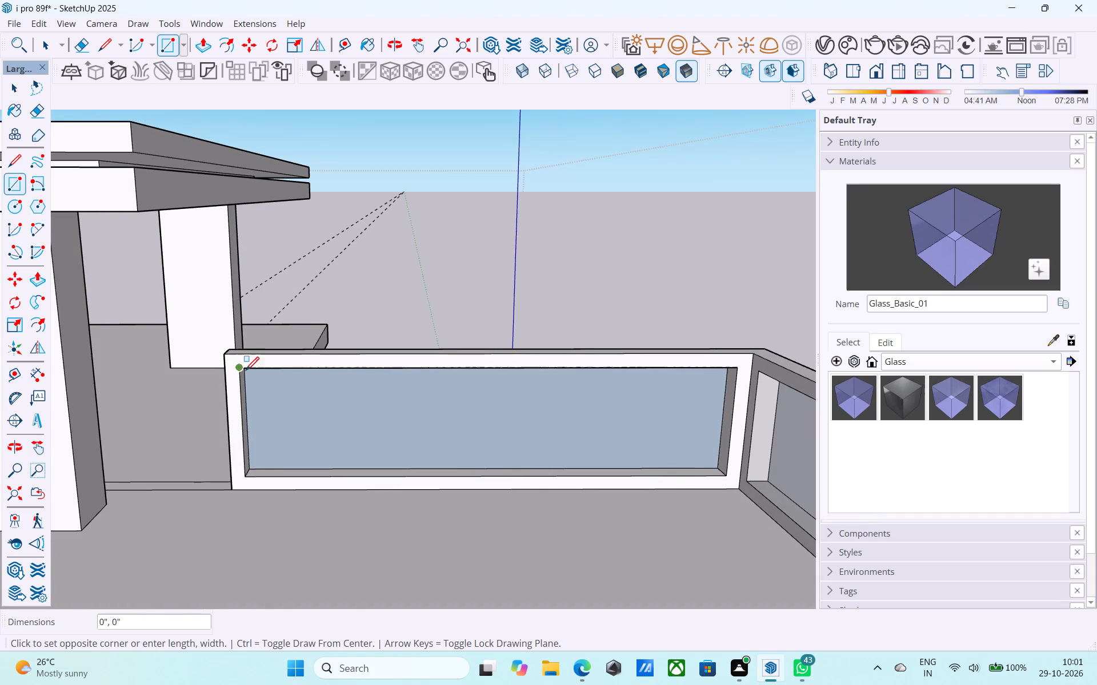
click(724, 477)
Pick the Glass_Basic_01 material for painting the short side parapet's panels.
click(963, 234)
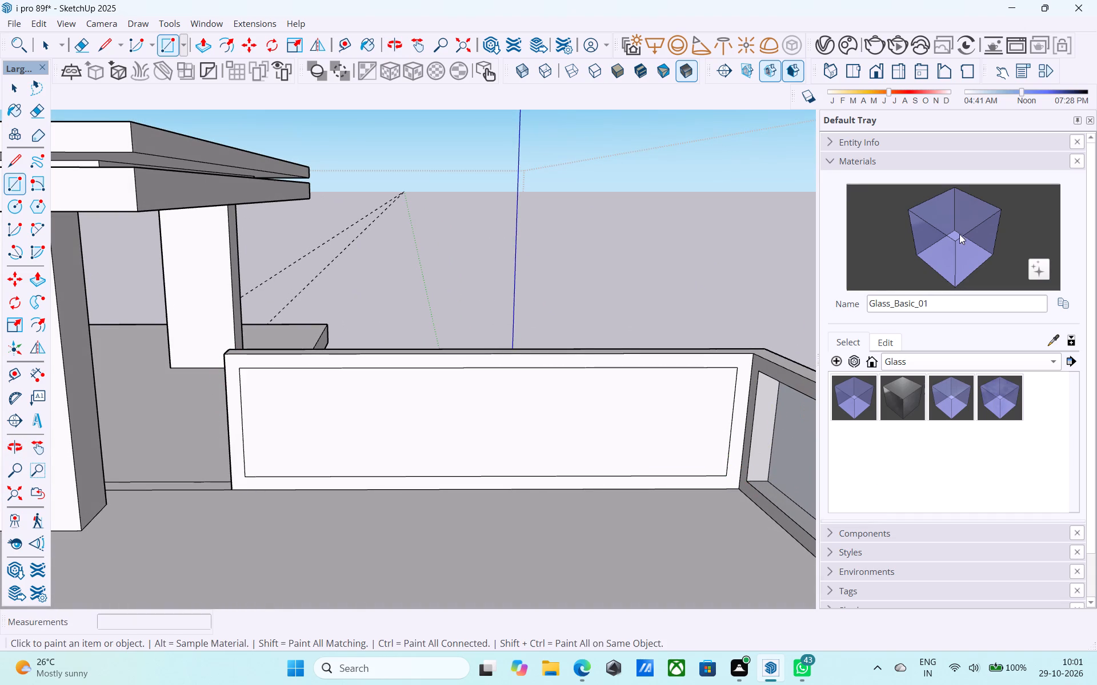
Paint the short side parapet's inner and outer panels with the Glass_Basic_01 material.
click(682, 398)
middle_drag(679, 398, 0, 444)
middle_drag(635, 560, 570, 496)
scroll(575, 497, down, 3)
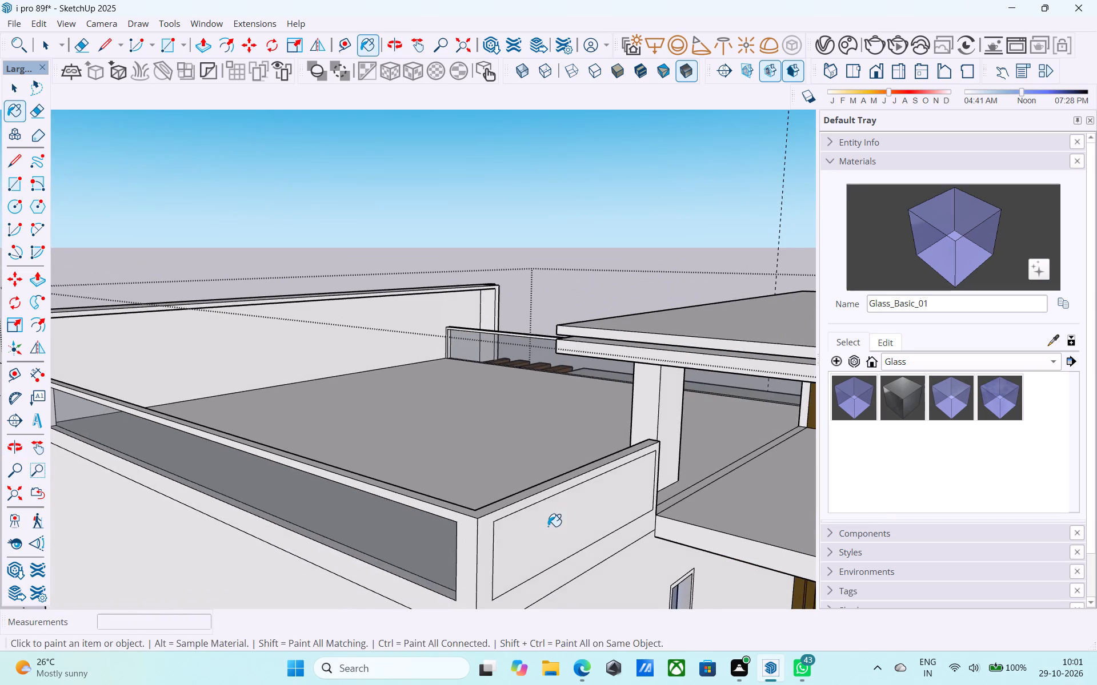
click(548, 526)
Examine the front and rear glass roof parapets and where the front one meets the timber pergola beams.
middle_drag(545, 527, 556, 490)
scroll(558, 490, down, 12)
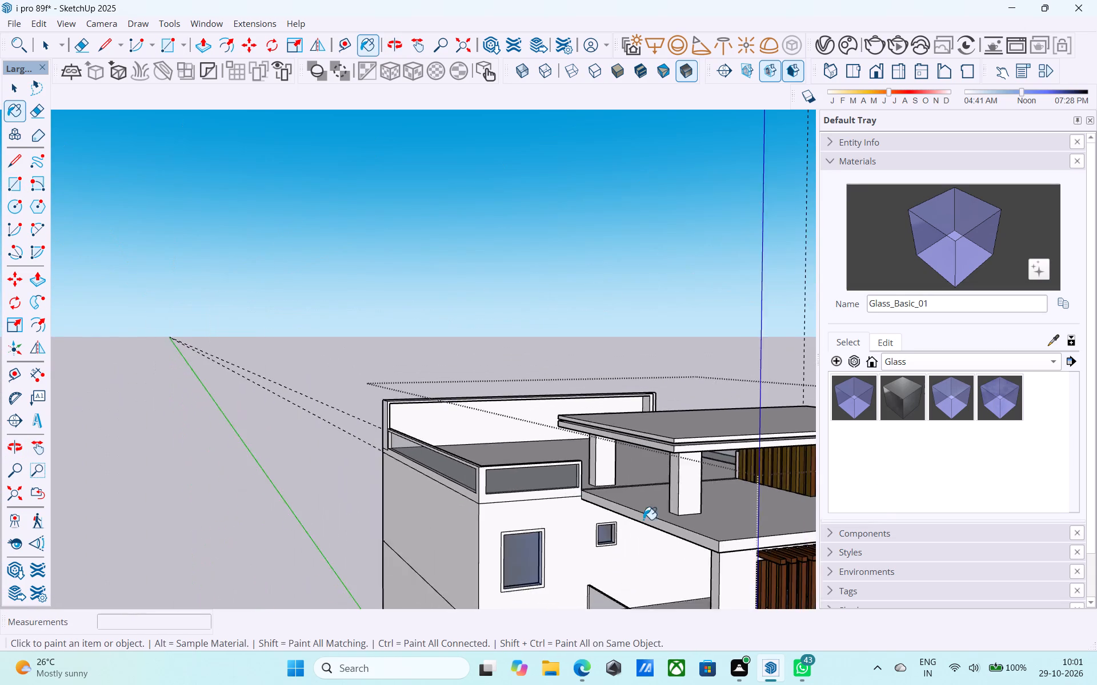
middle_drag(684, 518, 239, 485)
middle_drag(404, 506, 470, 491)
scroll(470, 491, up, 7)
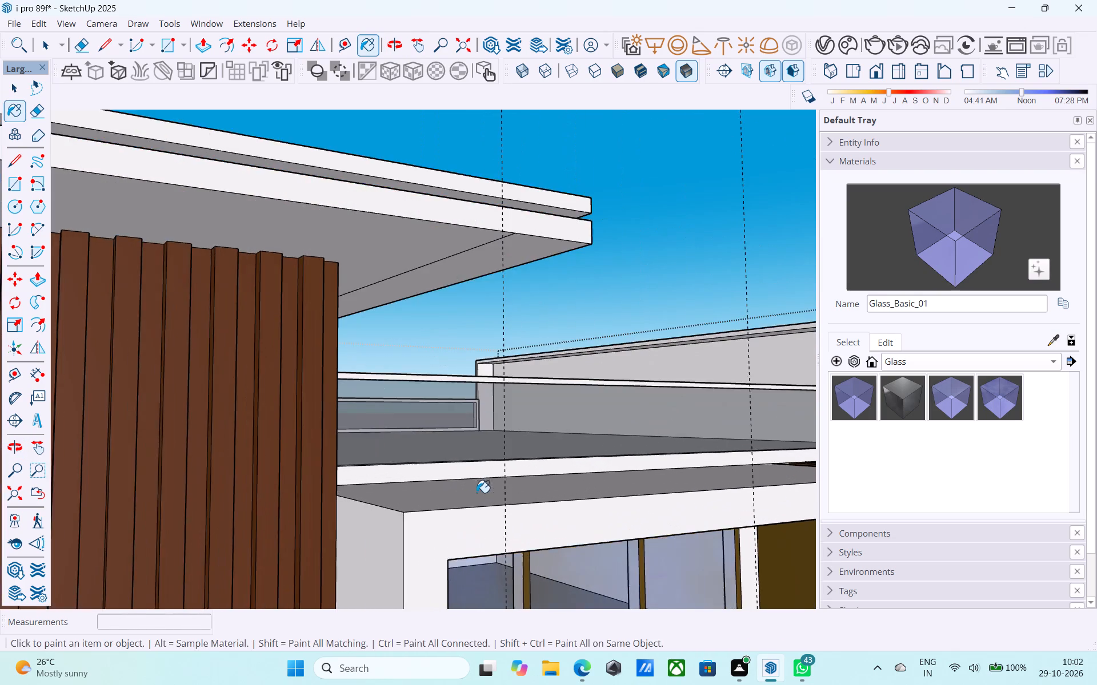
scroll(477, 493, up, 1)
scroll(520, 460, down, 3)
middle_drag(525, 464, 412, 550)
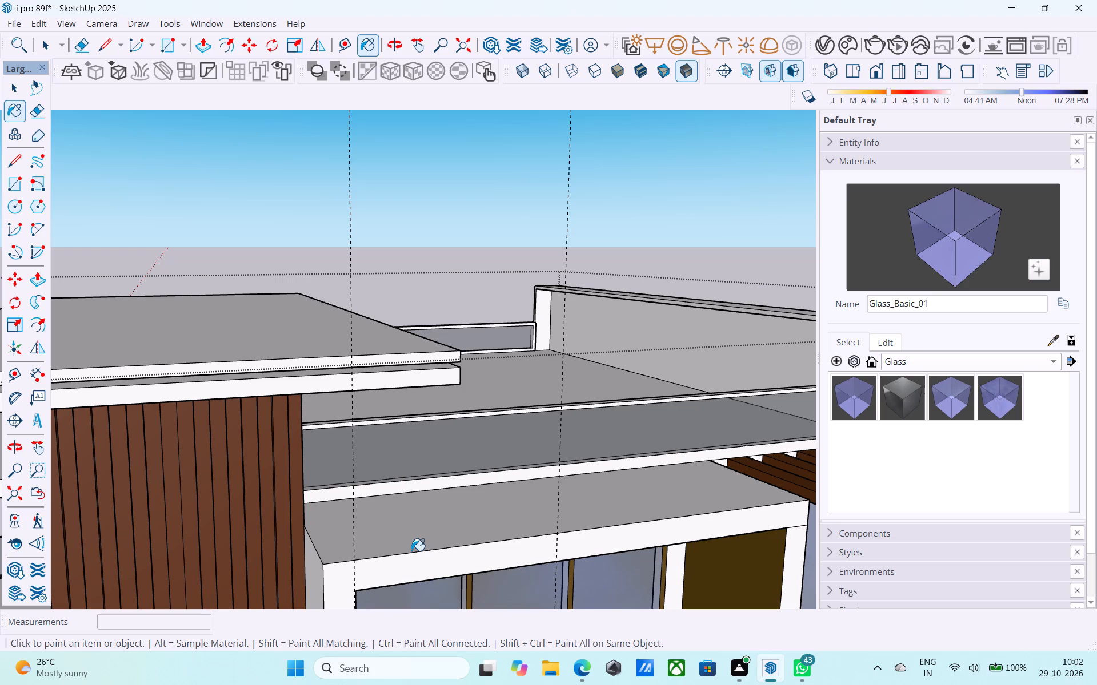
scroll(418, 551, down, 7)
middle_drag(302, 430, 289, 396)
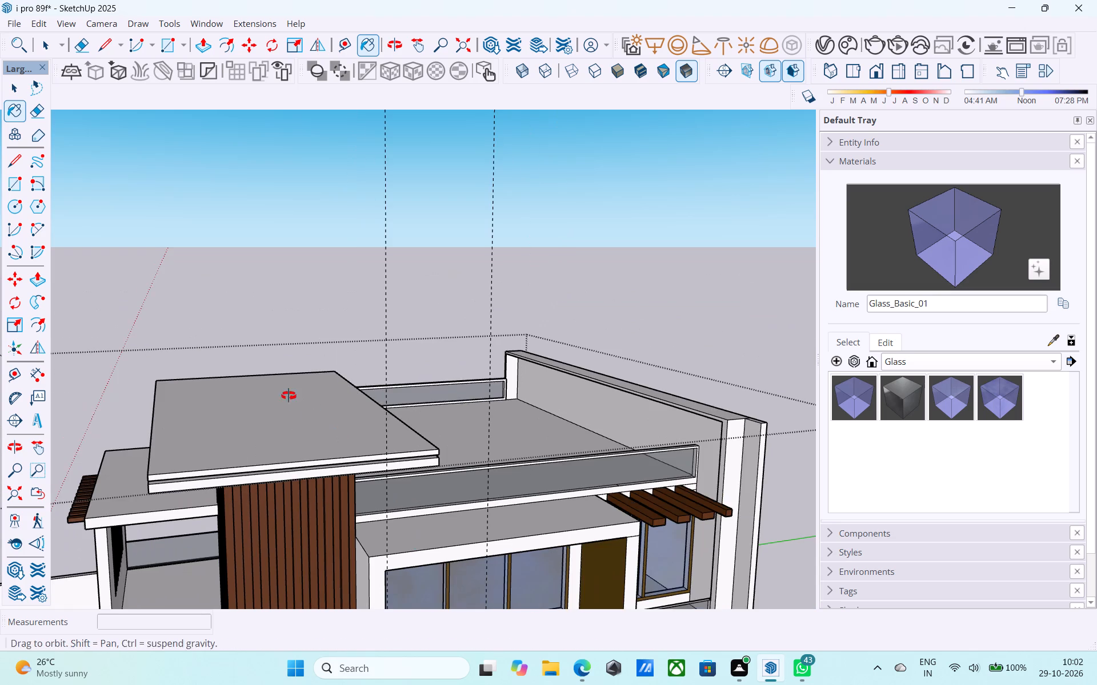
middle_drag(289, 396, 305, 388)
scroll(715, 487, up, 15)
middle_drag(526, 401, 783, 454)
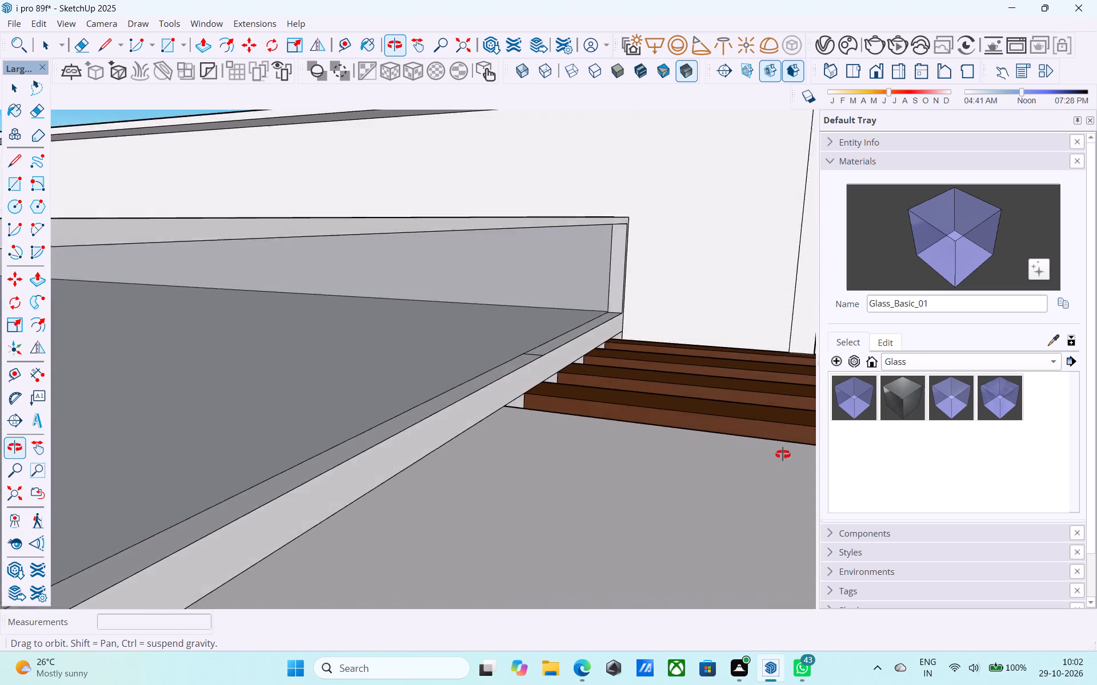
middle_drag(783, 454, 784, 454)
scroll(784, 454, up, 5)
middle_drag(529, 413, 679, 426)
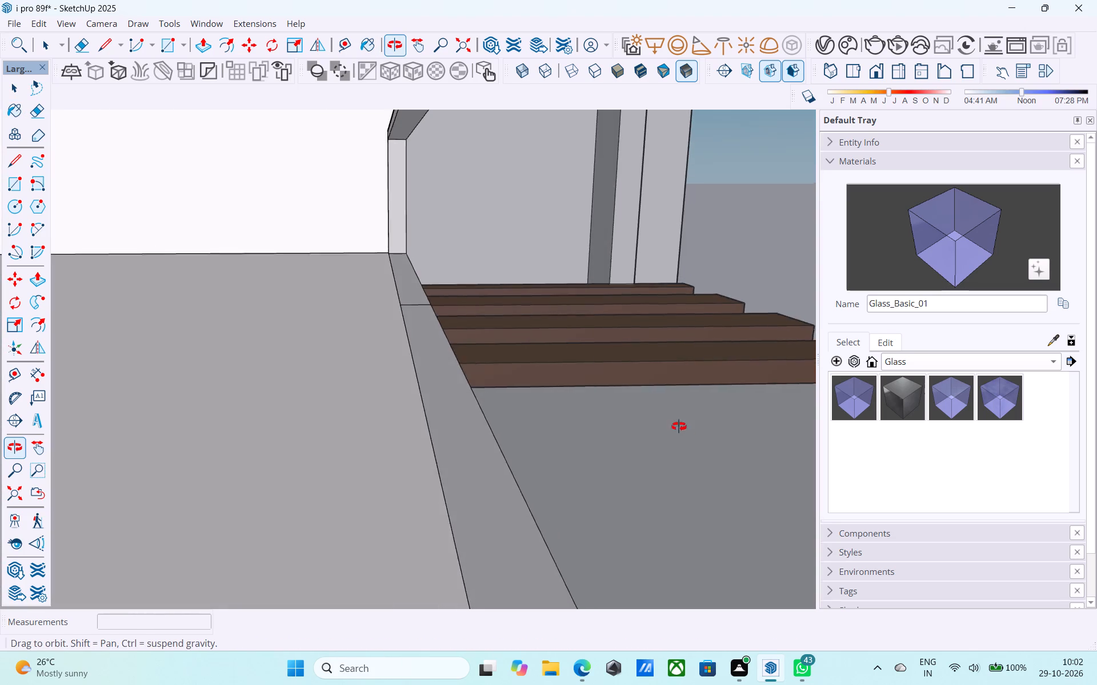
middle_drag(679, 426, 299, 420)
scroll(448, 396, down, 4)
key(space)
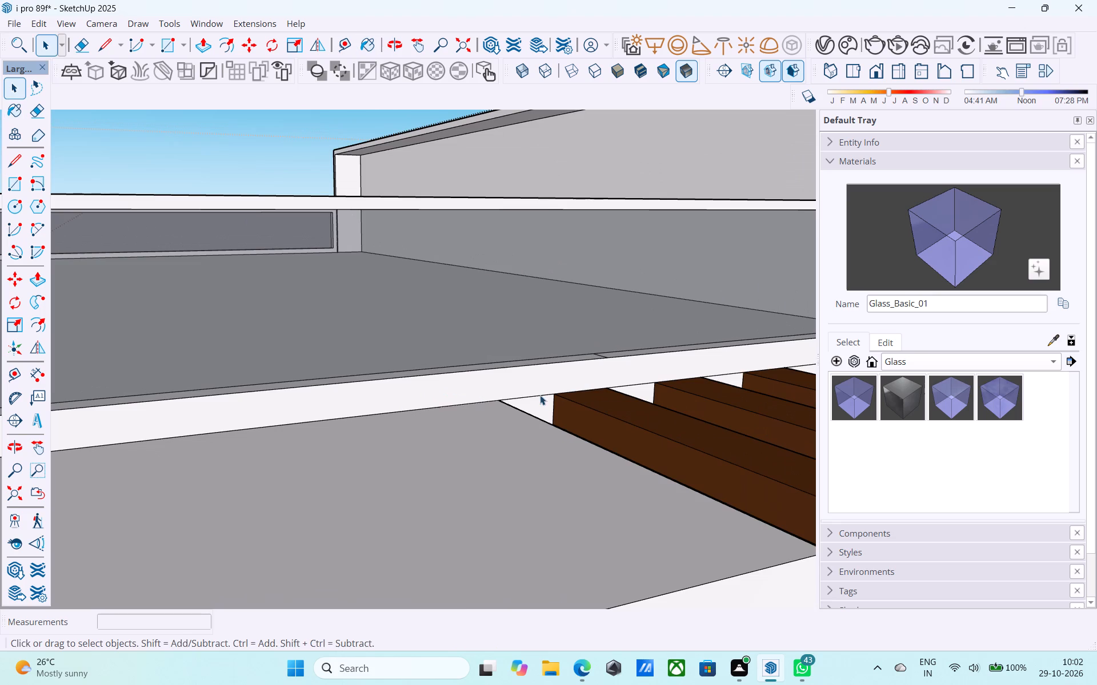
scroll(540, 395, down, 1)
middle_drag(546, 394, 866, 404)
scroll(651, 367, up, 4)
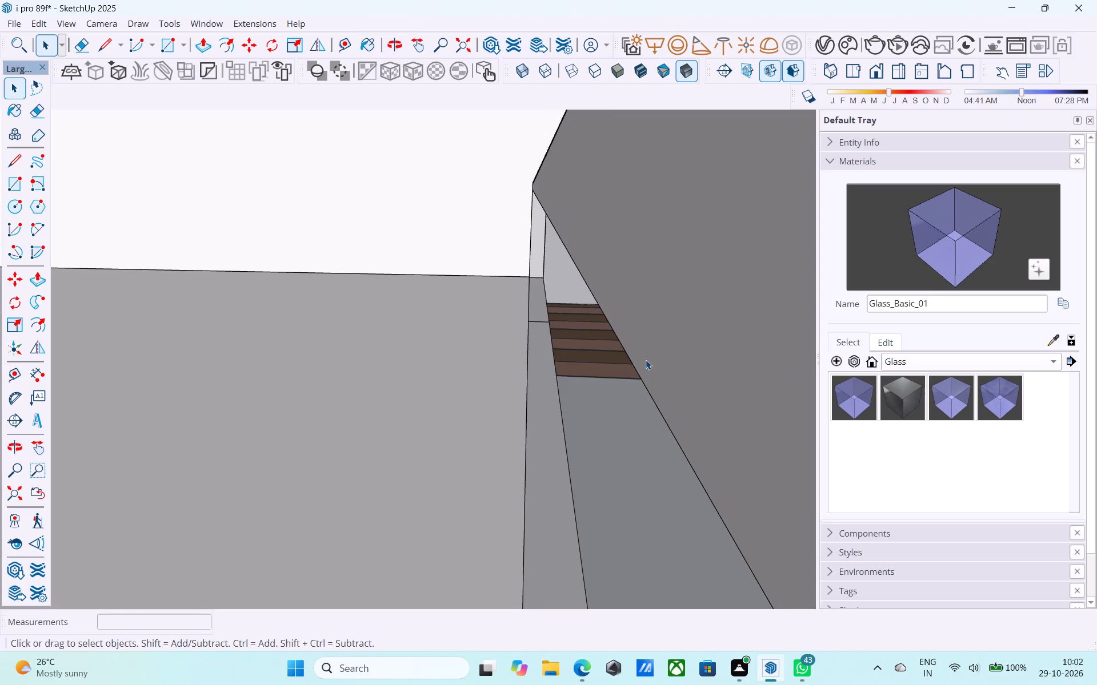
scroll(646, 360, up, 7)
middle_drag(640, 350, 583, 231)
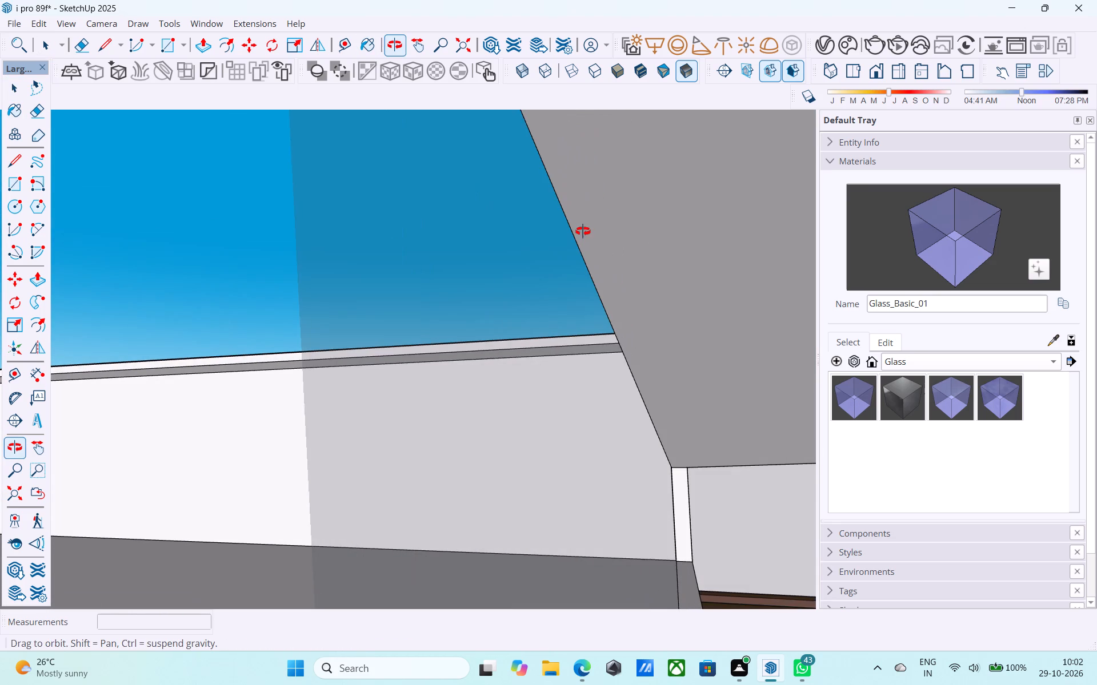
middle_drag(583, 231, 583, 232)
middle_drag(714, 412, 520, 551)
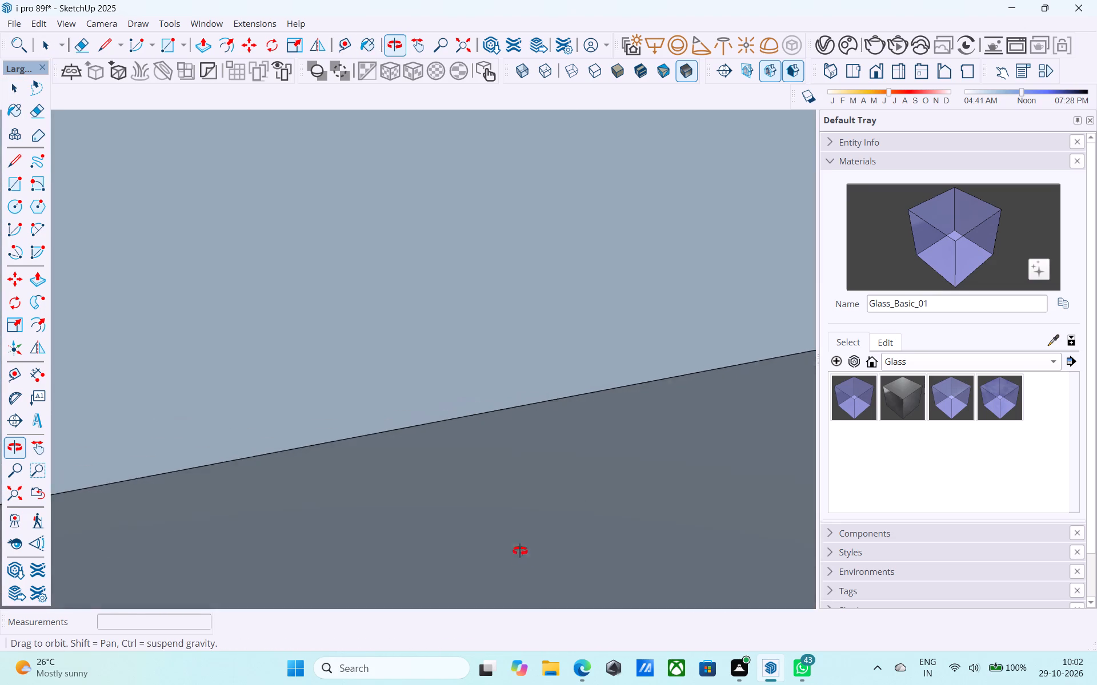
middle_drag(520, 551, 1032, 538)
scroll(723, 375, down, 9)
middle_drag(696, 388, 649, 503)
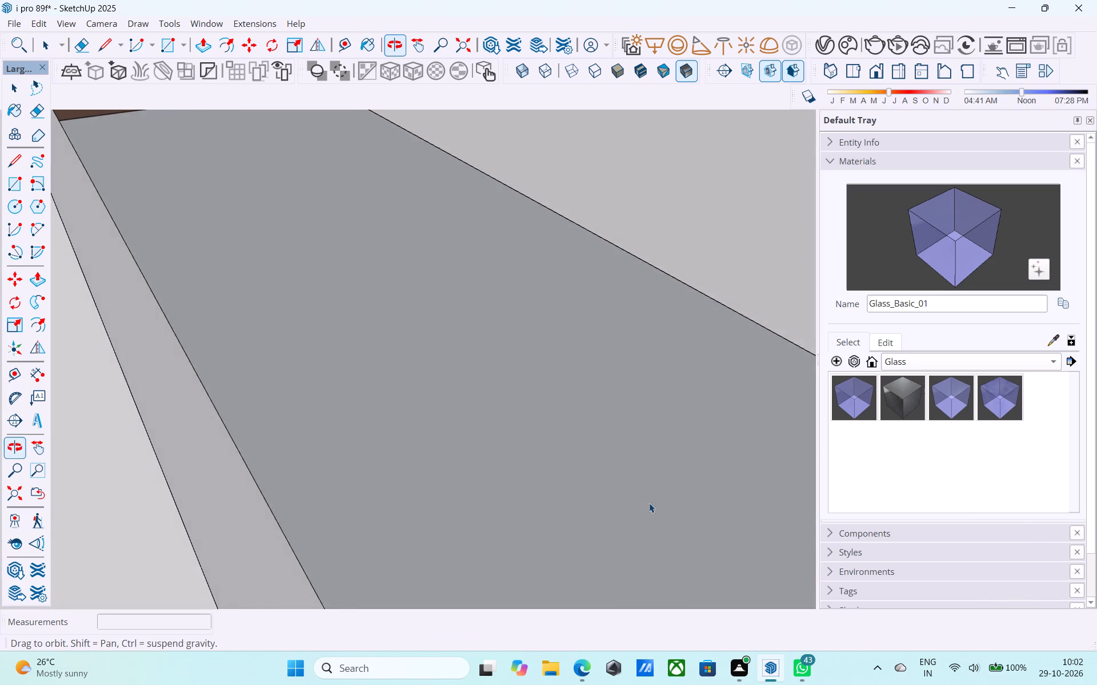
scroll(634, 481, down, 20)
scroll(634, 481, down, 15)
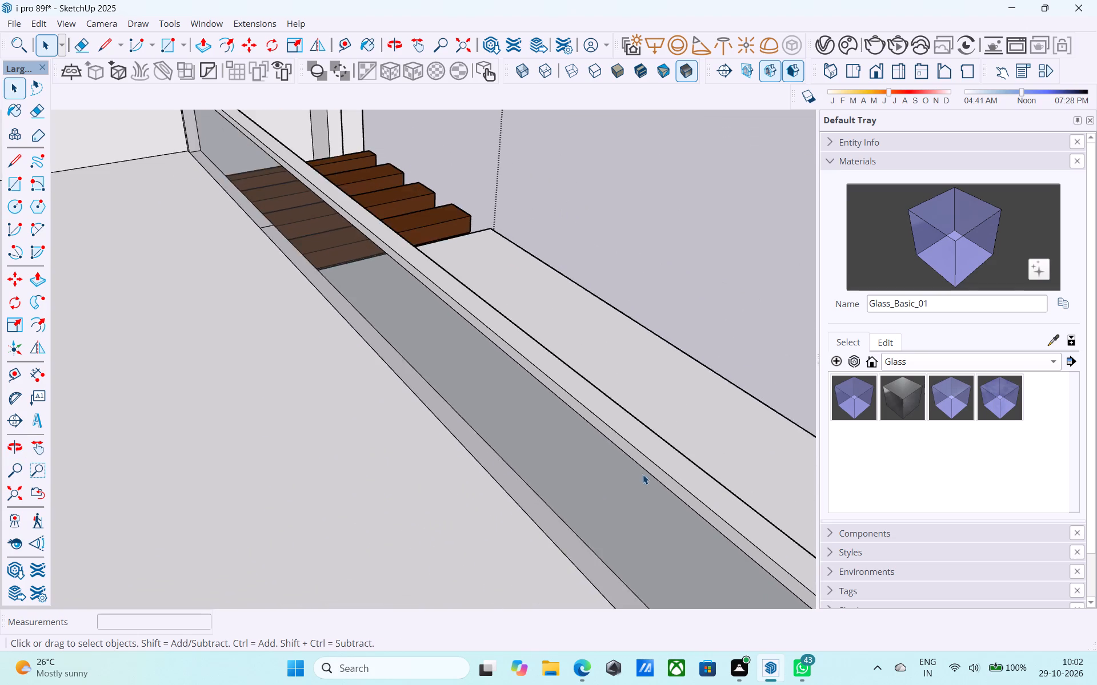
middle_drag(639, 476, 155, 481)
scroll(315, 445, down, 6)
middle_drag(457, 490, 360, 369)
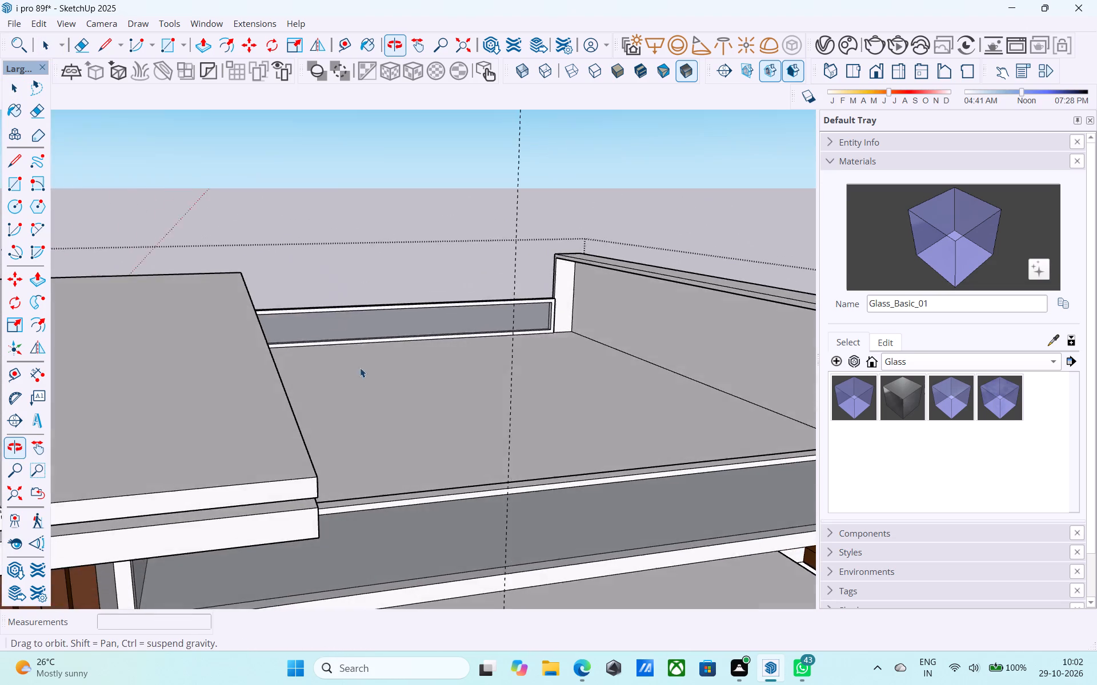
Examine the whole house exterior from the street side.
scroll(373, 348, down, 9)
middle_drag(441, 400, 466, 345)
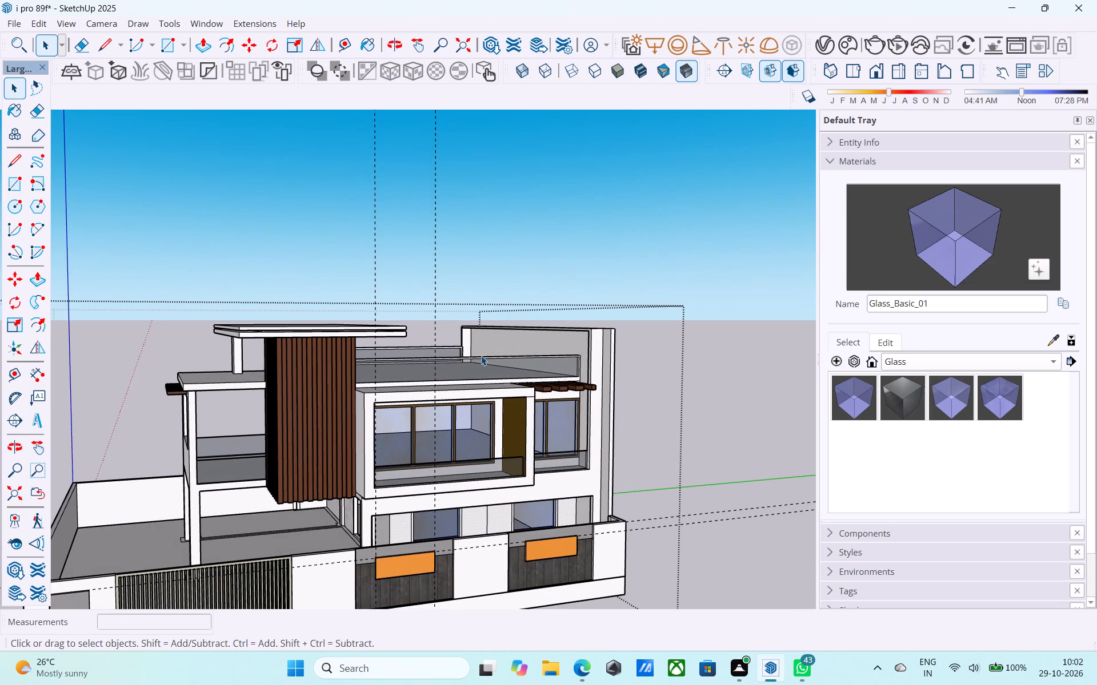
middle_drag(481, 356, 487, 309)
scroll(492, 303, down, 2)
middle_drag(501, 329, 680, 324)
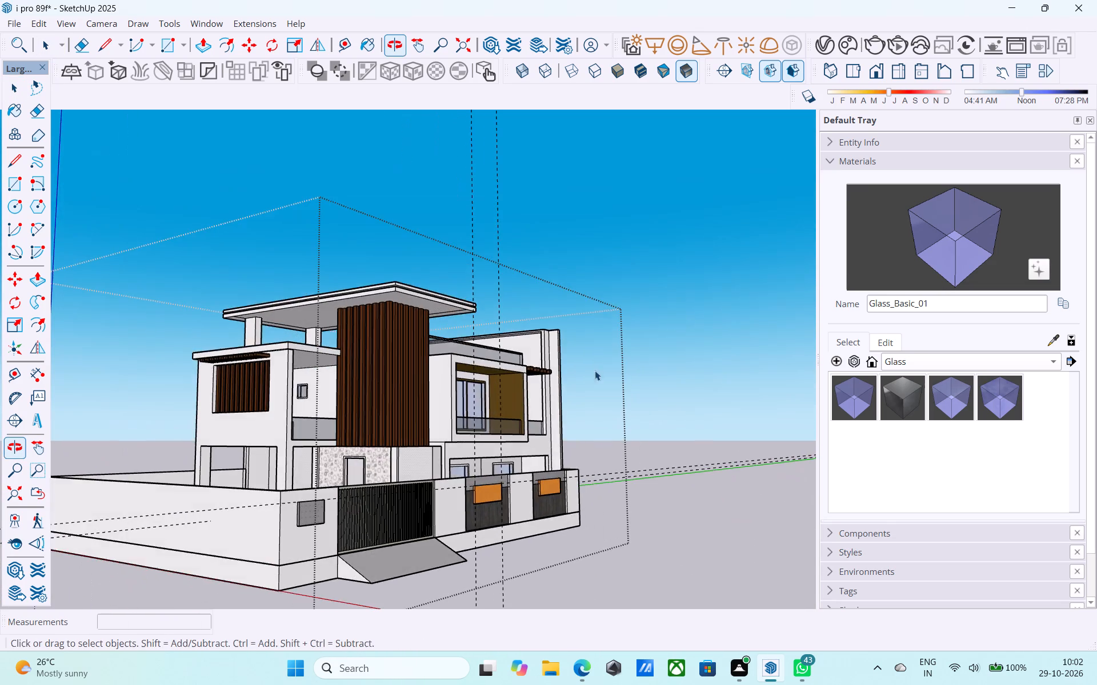
scroll(501, 396, up, 14)
scroll(464, 318, down, 6)
scroll(465, 317, up, 1)
scroll(465, 317, down, 10)
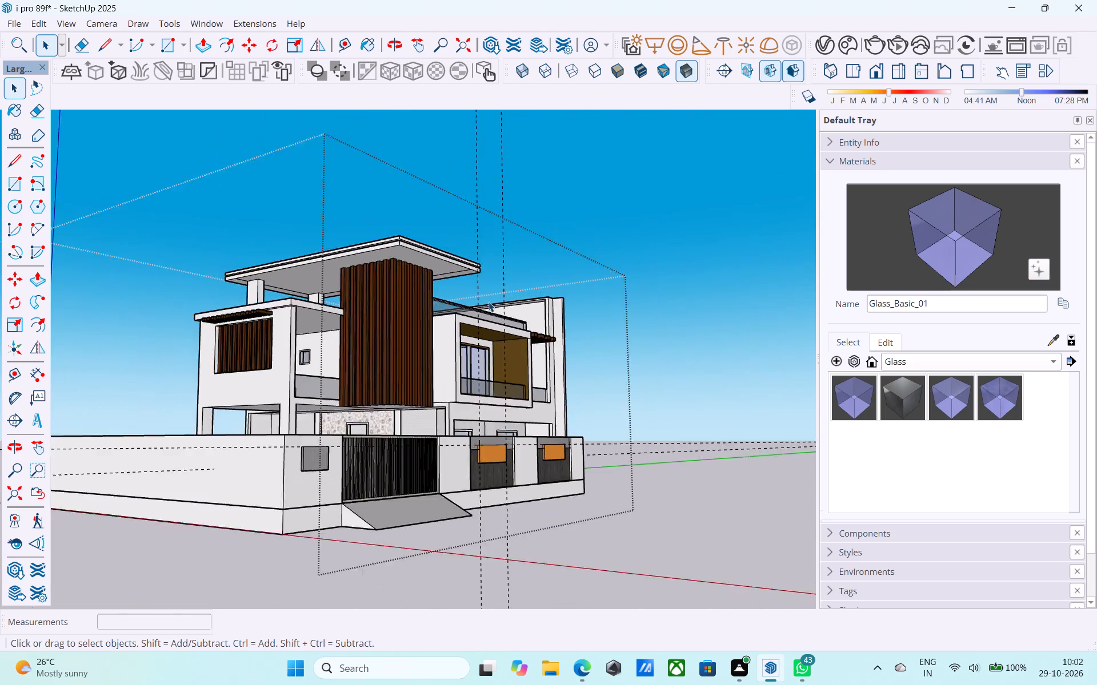
Paint the outer and inner glass faces of the projecting first-floor balcony's railing with the in-model Default material.
middle_drag(490, 305, 478, 354)
scroll(445, 293, up, 4)
middle_drag(451, 324, 421, 320)
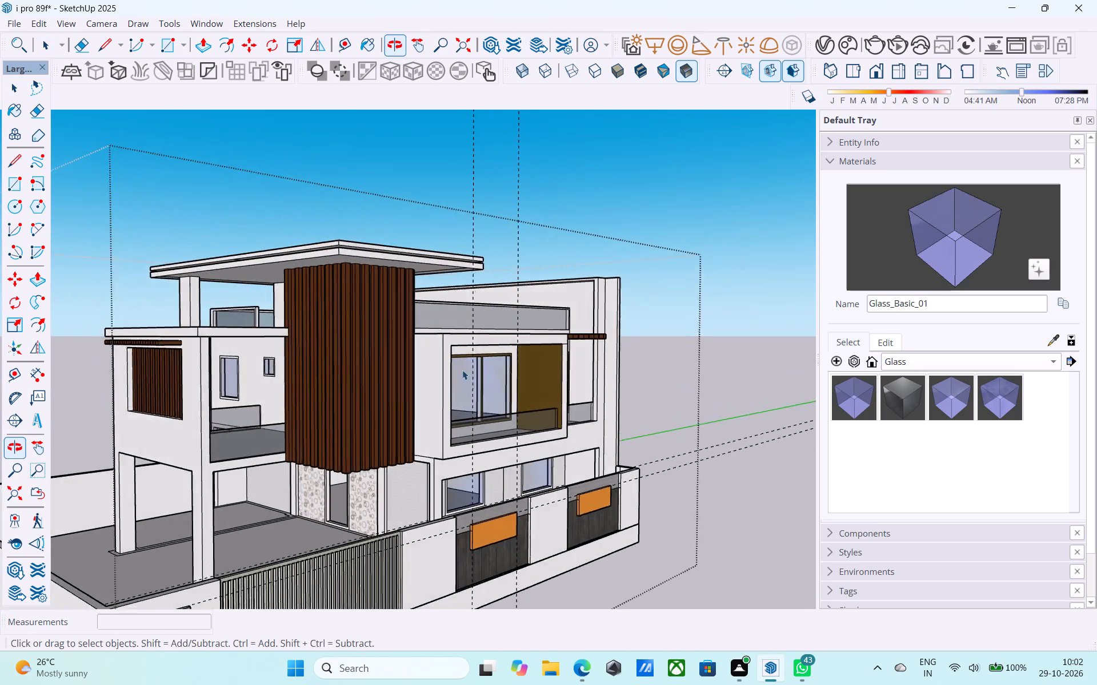
scroll(512, 413, up, 11)
middle_drag(529, 418, 151, 534)
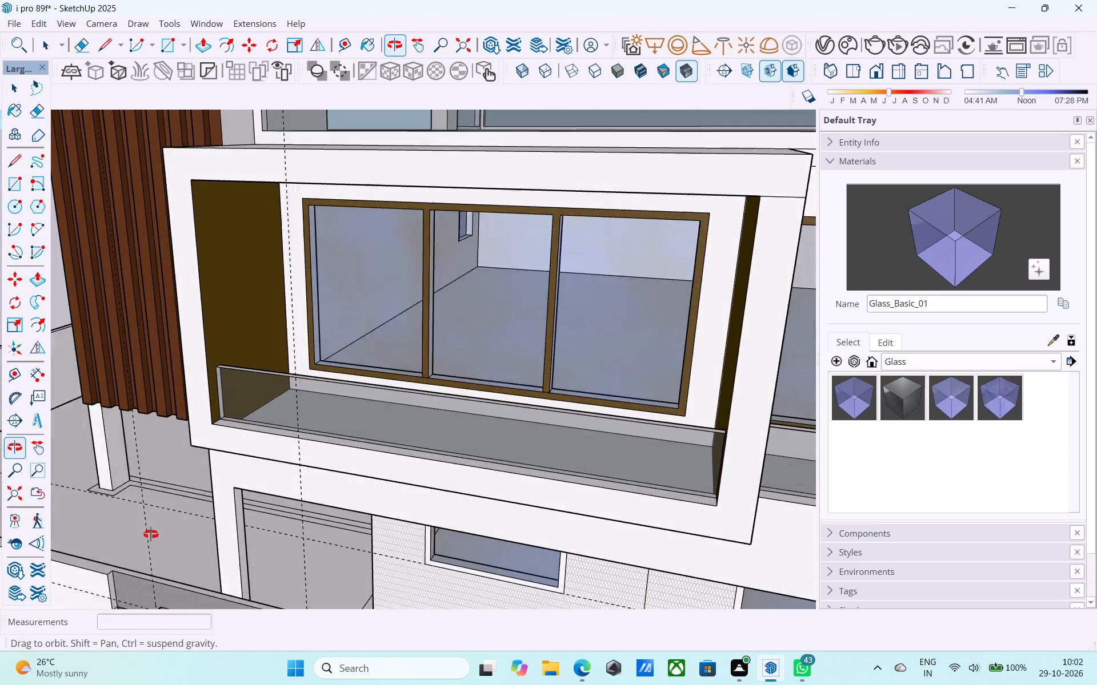
middle_drag(151, 534, 151, 538)
scroll(297, 412, up, 9)
scroll(265, 341, down, 3)
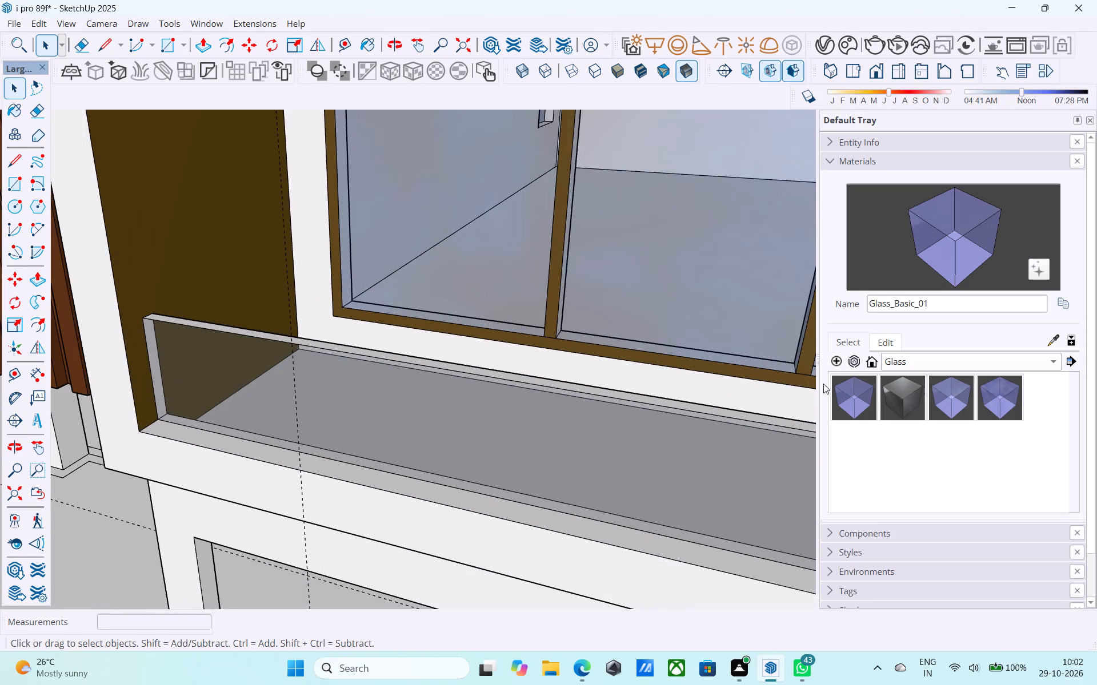
click(924, 368)
click(917, 288)
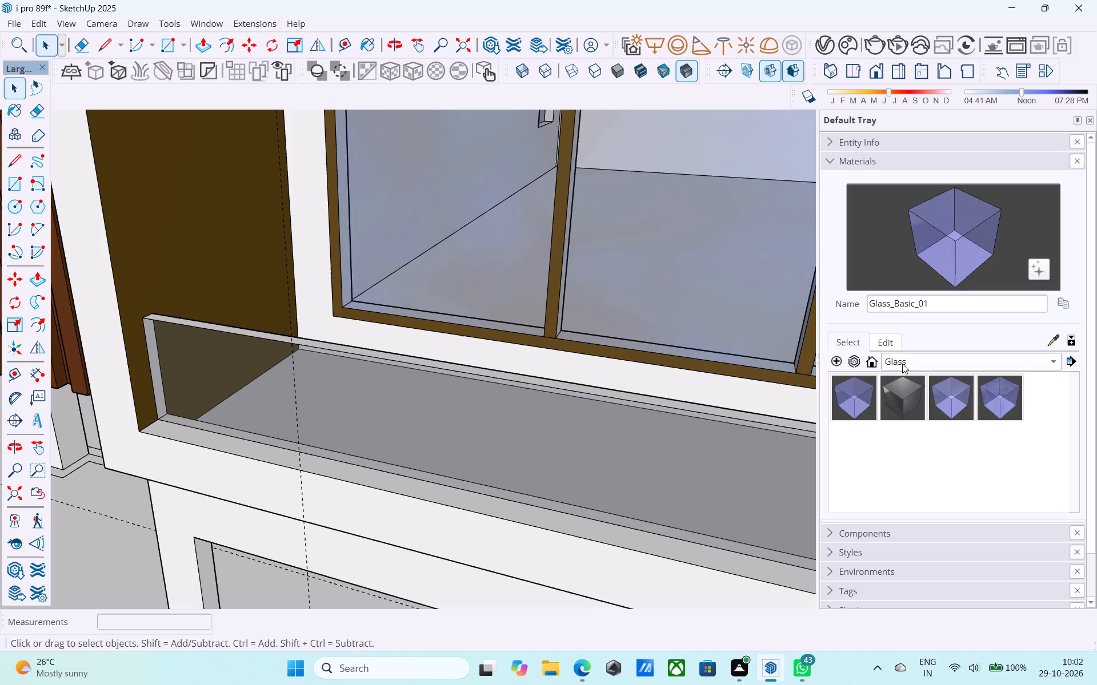
click(907, 358)
click(906, 364)
drag(849, 389, 826, 405)
click(558, 429)
middle_click(549, 422)
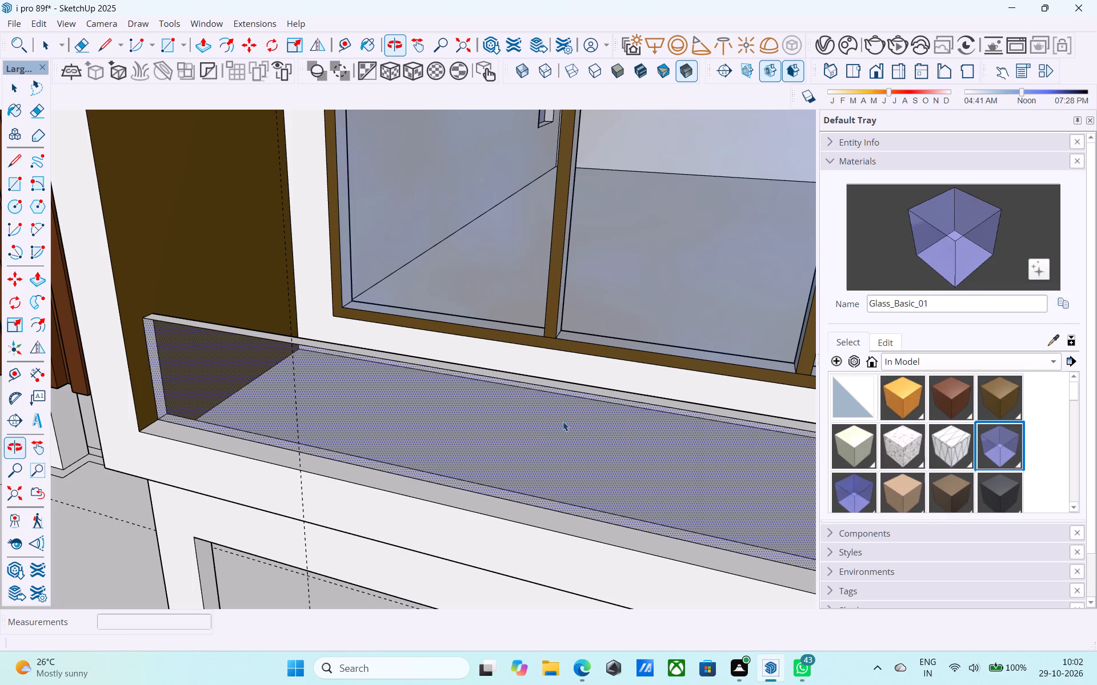
click(853, 399)
drag(560, 447, 541, 453)
middle_drag(538, 450, 30, 491)
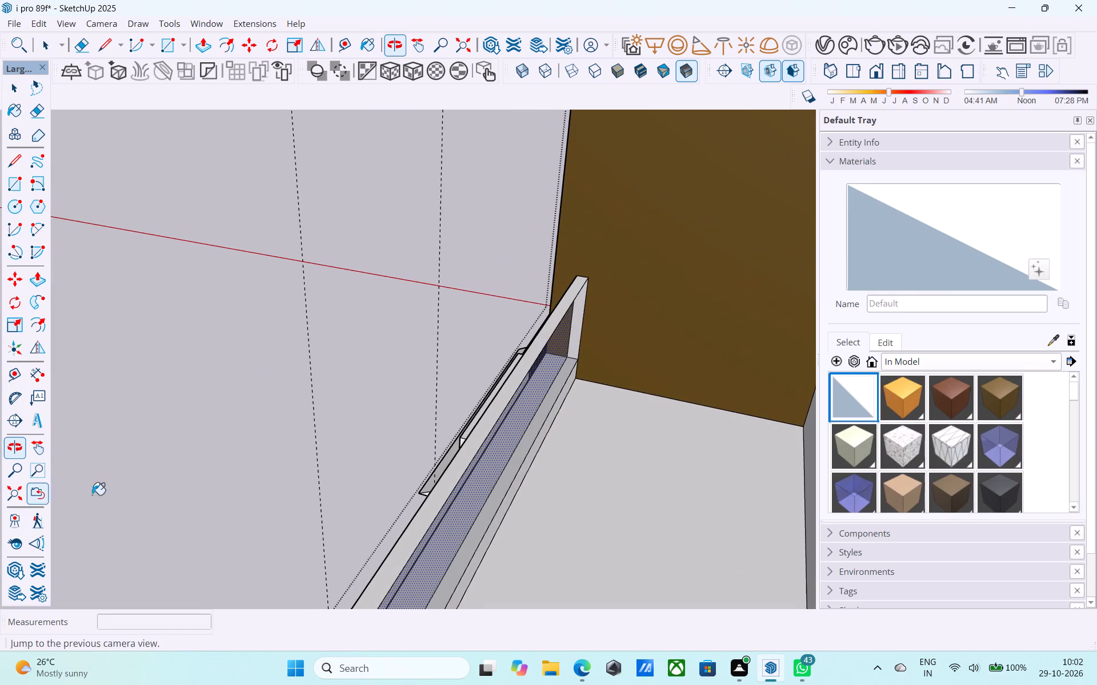
click(530, 440)
Paint the railing of the smaller adjoining first-floor balcony with the Default material on its outer and inner sides.
middle_drag(388, 437, 775, 329)
scroll(425, 384, down, 5)
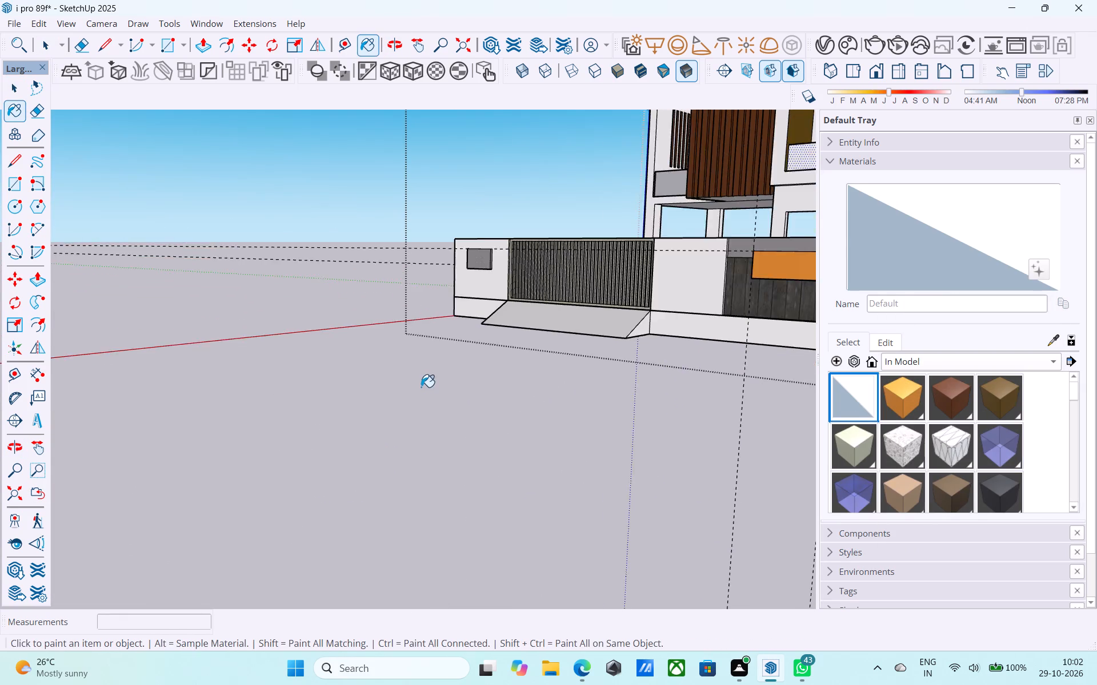
scroll(421, 387, down, 7)
shift+middle_drag(491, 380, 384, 474)
scroll(384, 450, up, 6)
shift+middle_drag(589, 394, 290, 473)
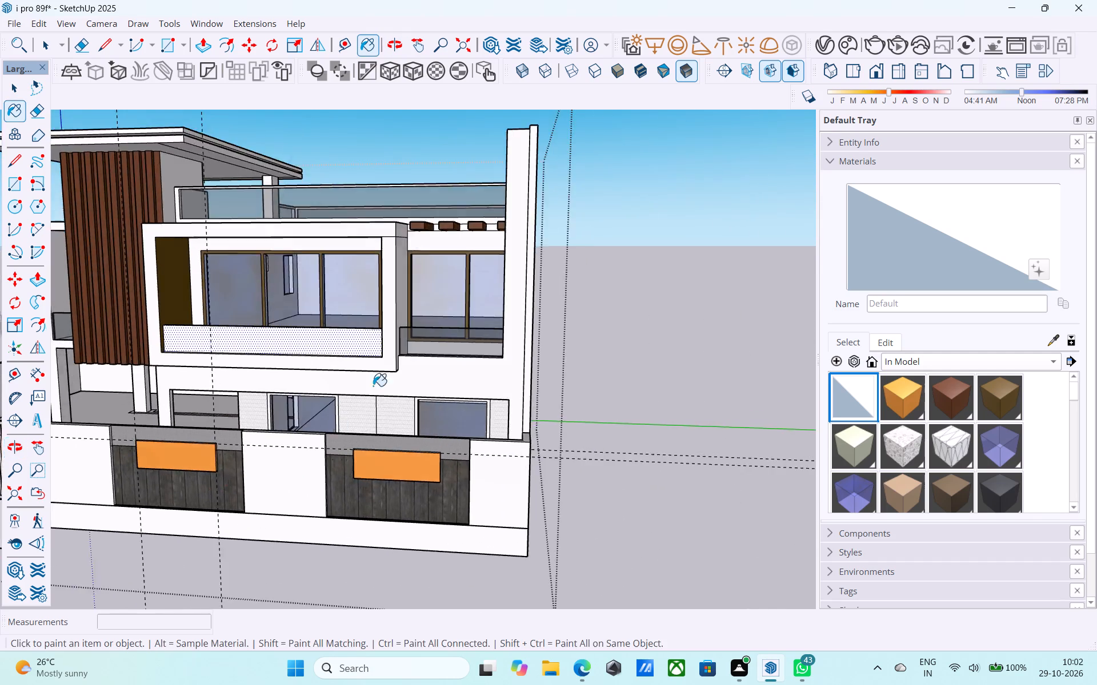
scroll(378, 381, up, 6)
click(467, 327)
middle_drag(484, 305, 401, 444)
scroll(466, 280, up, 12)
middle_drag(472, 268, 546, 369)
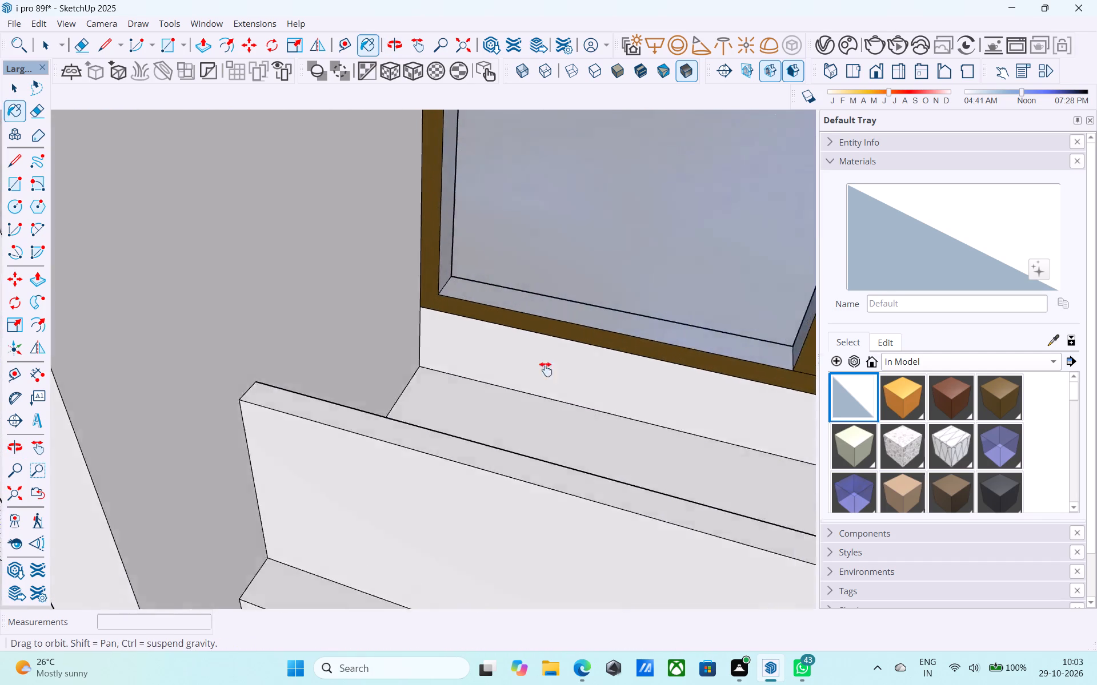
middle_drag(546, 369, 245, 404)
click(220, 501)
Offset the outline of the projecting balcony railing's outer face inward by 2".
scroll(218, 501, up, 1)
middle_drag(218, 501, 614, 374)
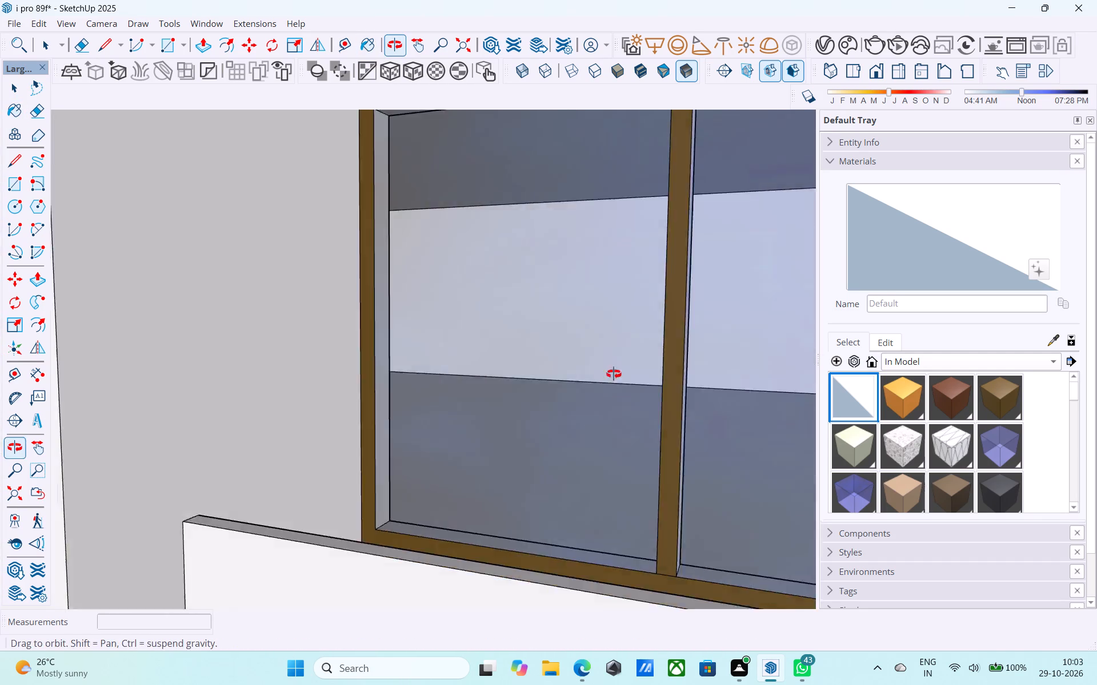
middle_drag(614, 374, 700, 350)
scroll(712, 343, down, 16)
shift+middle_drag(528, 418, 571, 455)
scroll(494, 463, up, 6)
key(space)
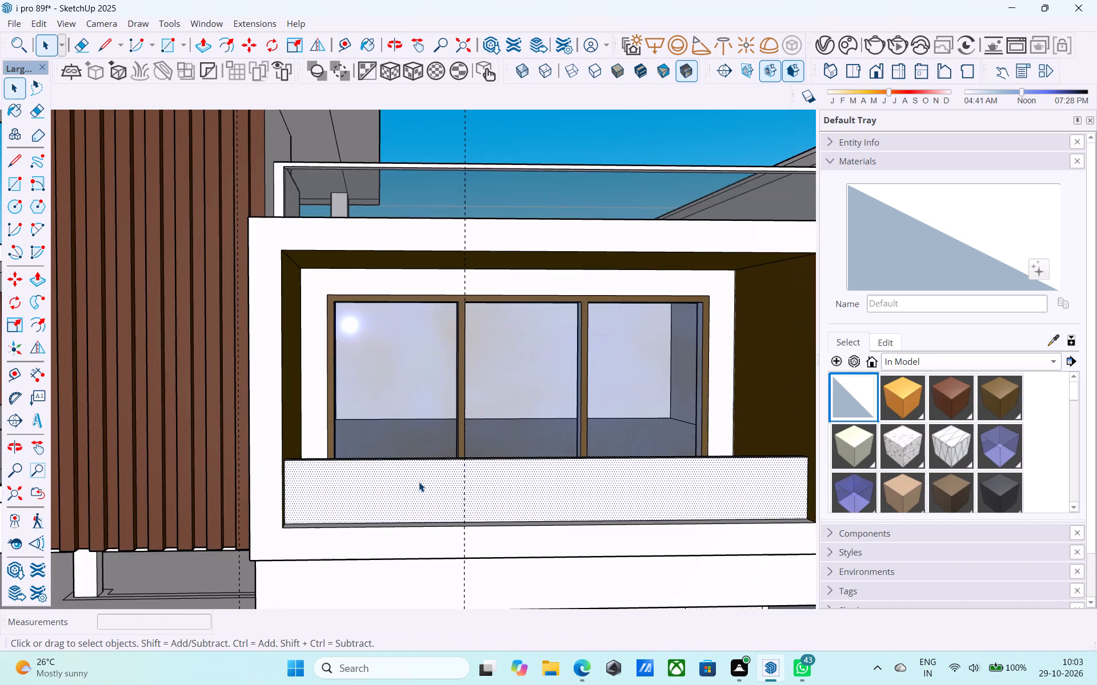
click(419, 482)
scroll(419, 482, up, 5)
middle_drag(419, 482, 265, 536)
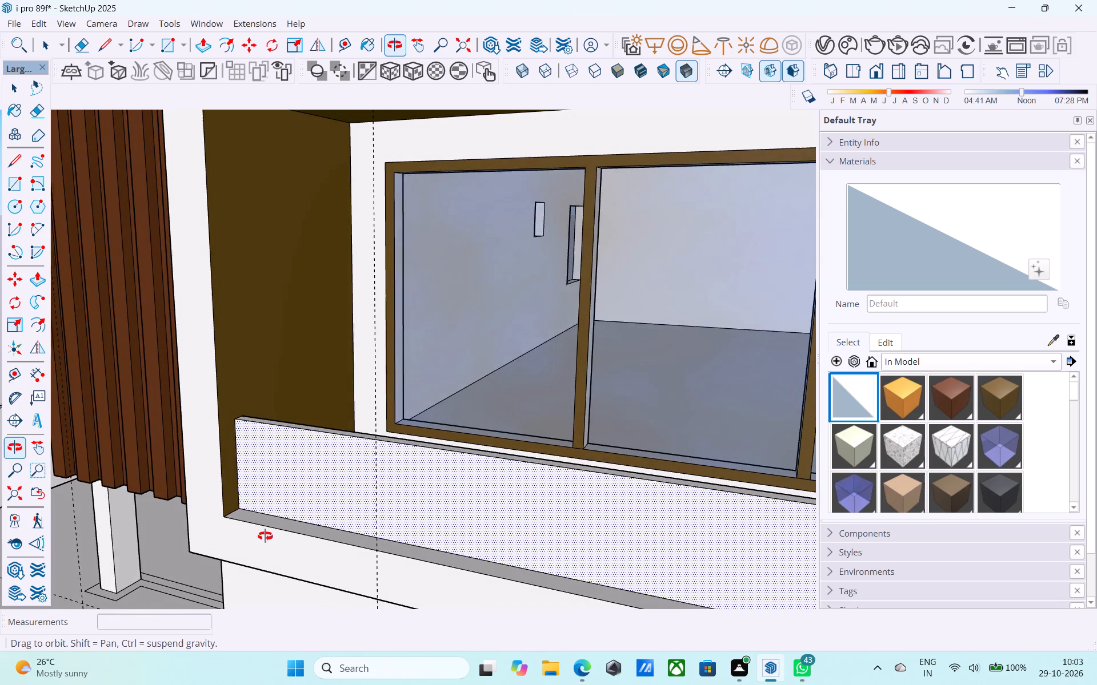
middle_drag(265, 536, 267, 533)
key(f)
click(287, 498)
key(2)
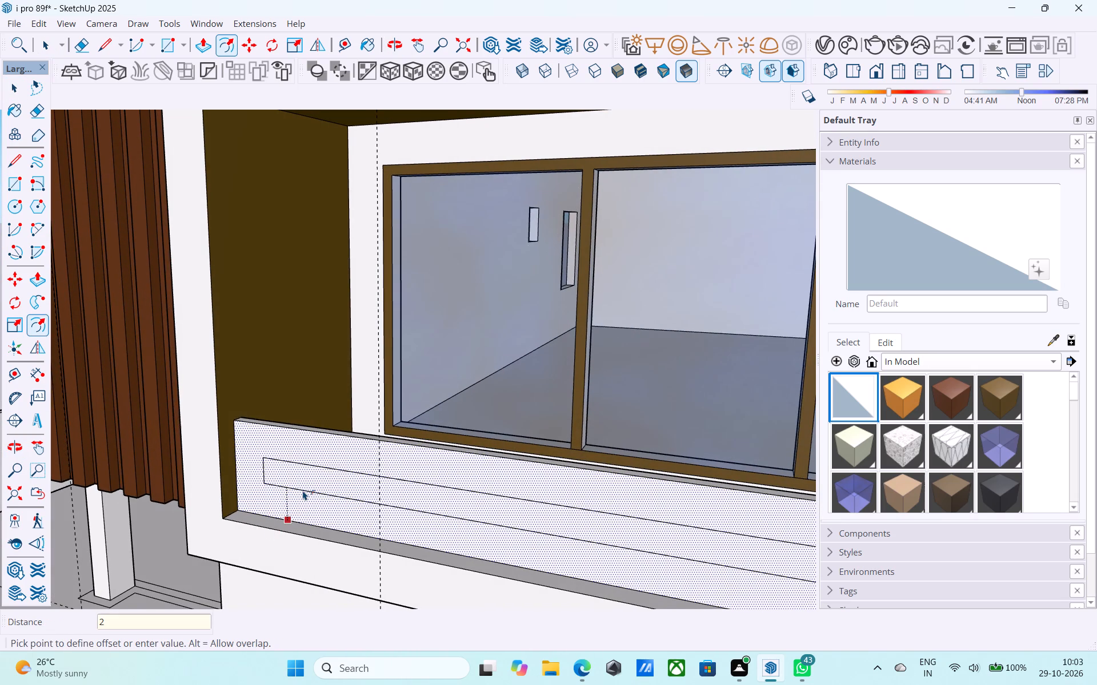
key(shift+quotedbl)
key(Return)
key(space)
Push the projecting balcony railing's inner offset panel 3" through to cut an opening within the frame.
scroll(309, 477, down, 4)
middle_drag(428, 454, 440, 450)
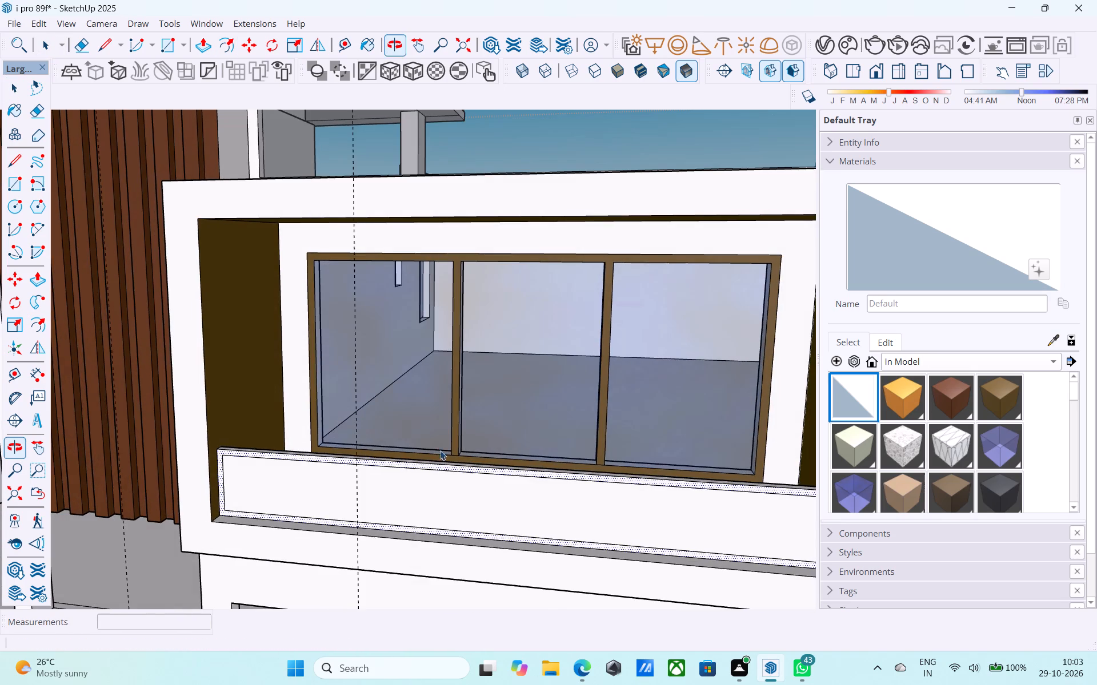
key(space)
click(431, 488)
scroll(431, 488, up, 8)
key(p)
click(431, 488)
scroll(431, 488, up, 2)
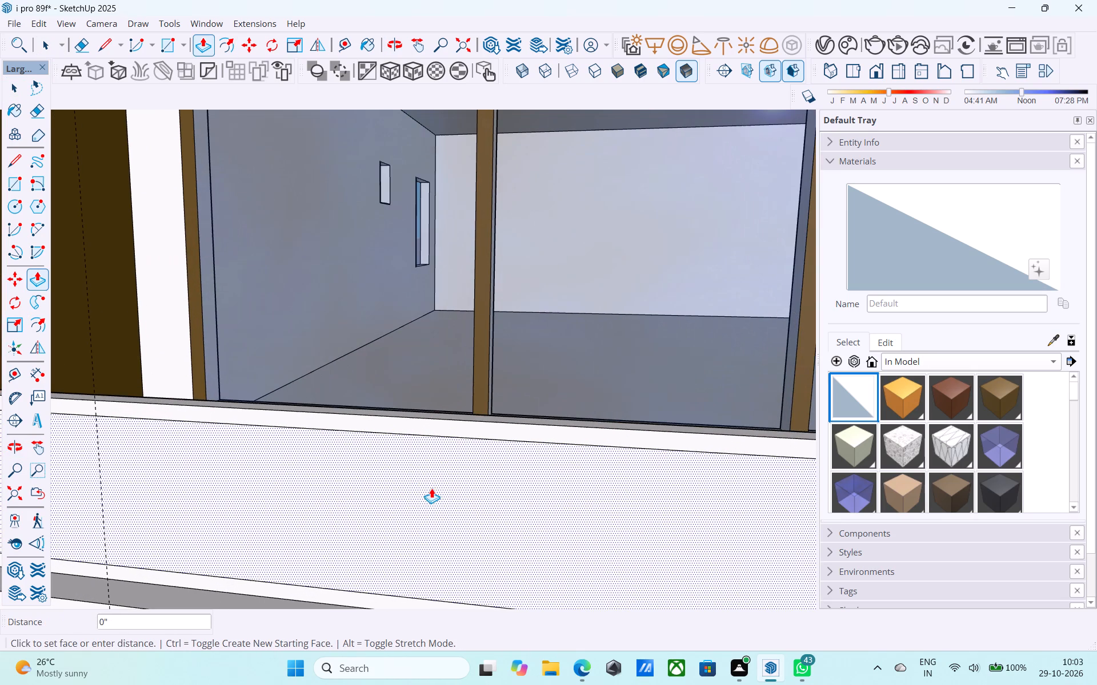
scroll(450, 462, down, 3)
middle_drag(445, 474, 300, 603)
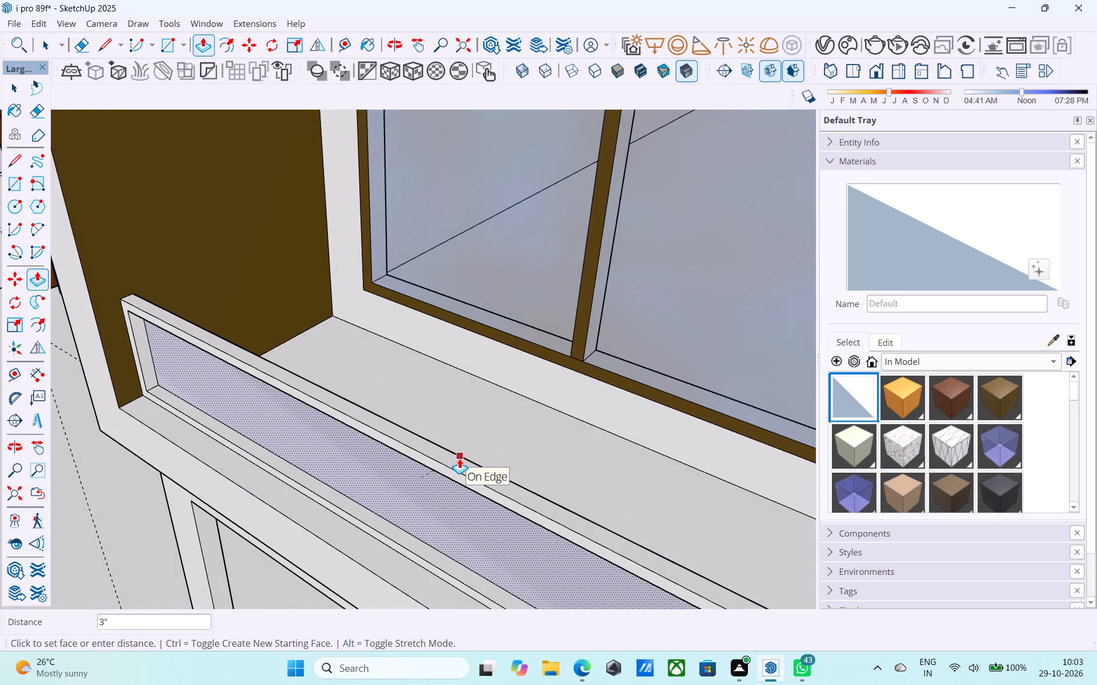
click(459, 458)
key(space)
Draw a rectangle filling the inner edge of the opening in the projecting balcony railing's frame.
scroll(459, 458, down, 3)
middle_drag(459, 461, 537, 268)
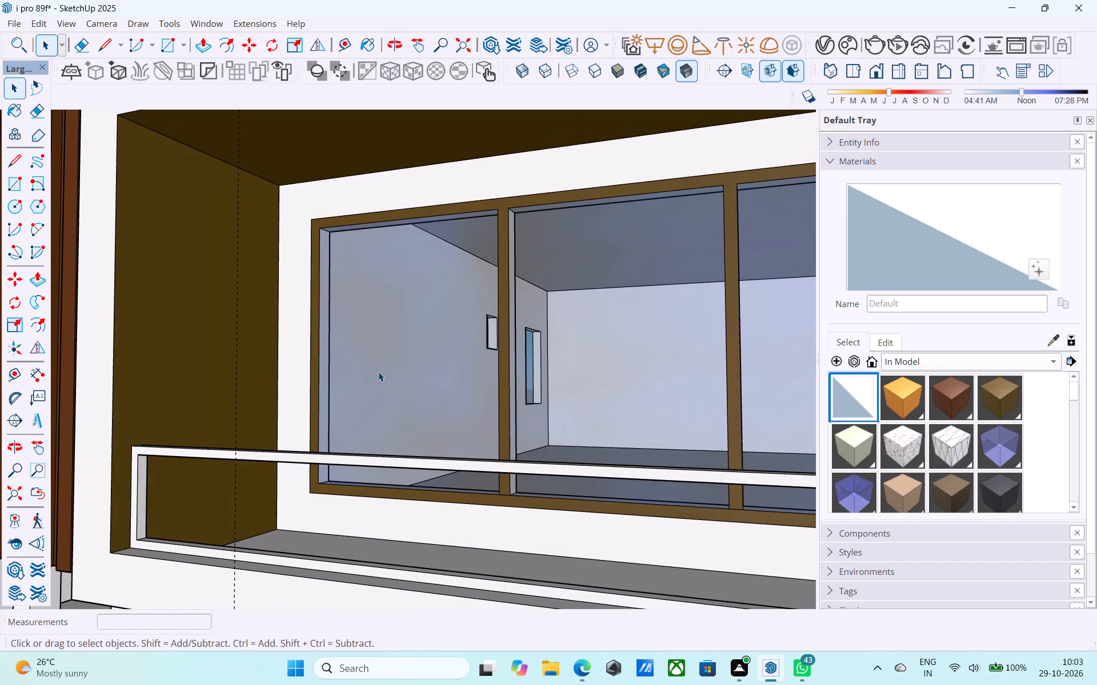
key(r)
shift+middle_drag(195, 503, 212, 453)
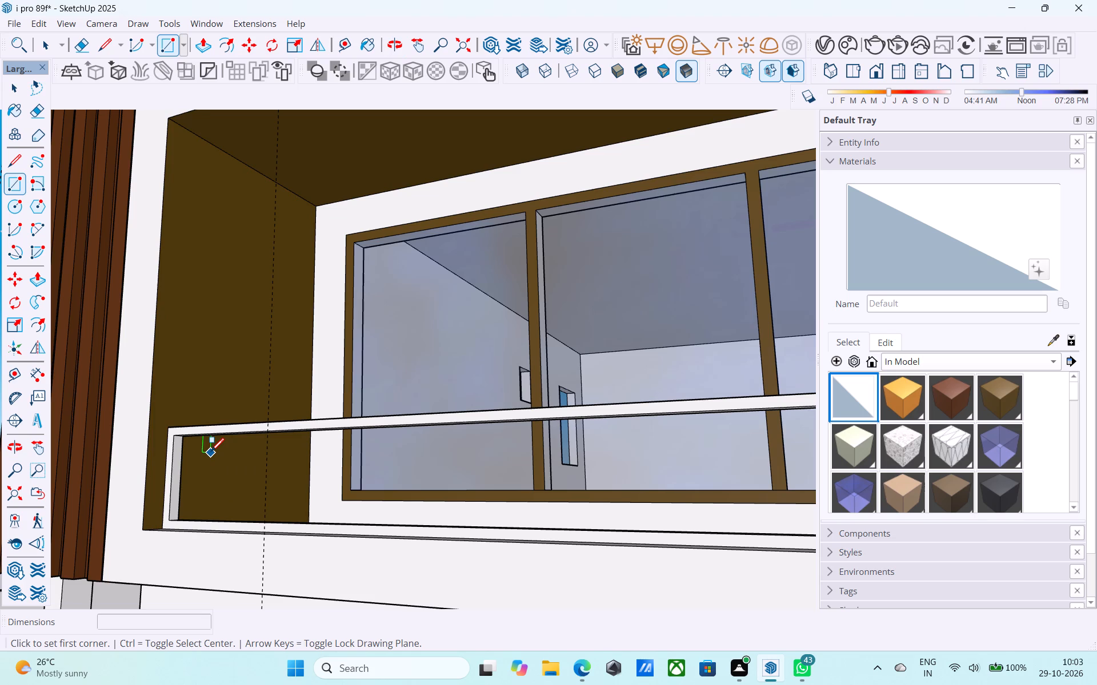
middle_drag(246, 473, 240, 411)
scroll(205, 428, up, 4)
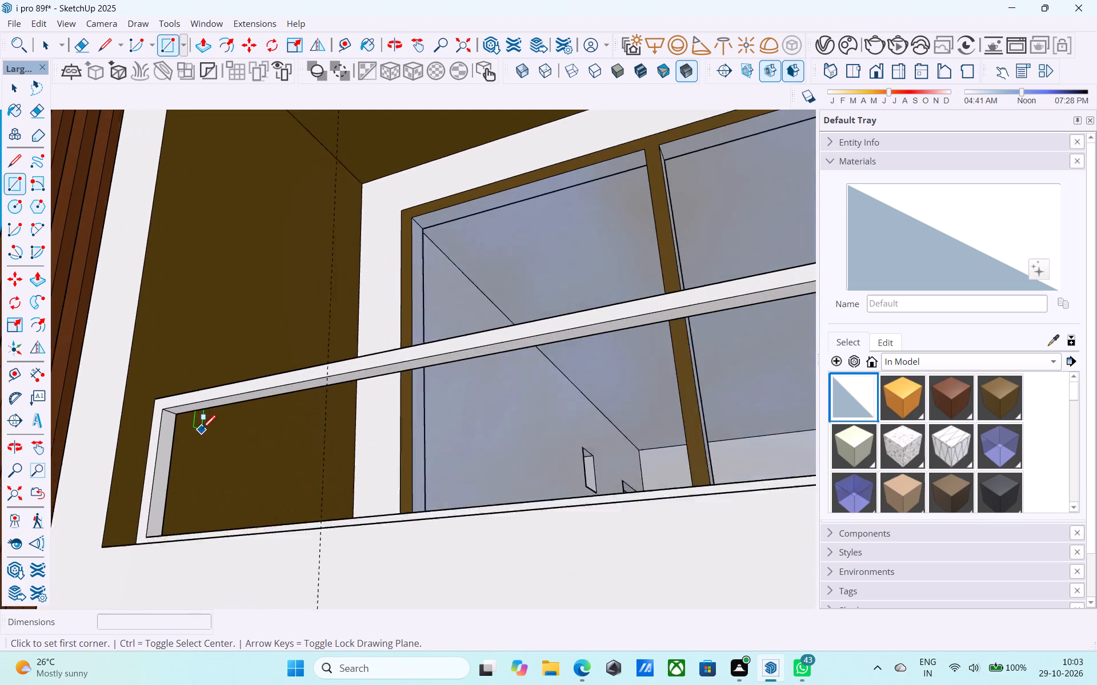
scroll(202, 430, up, 6)
click(153, 404)
scroll(139, 356, down, 10)
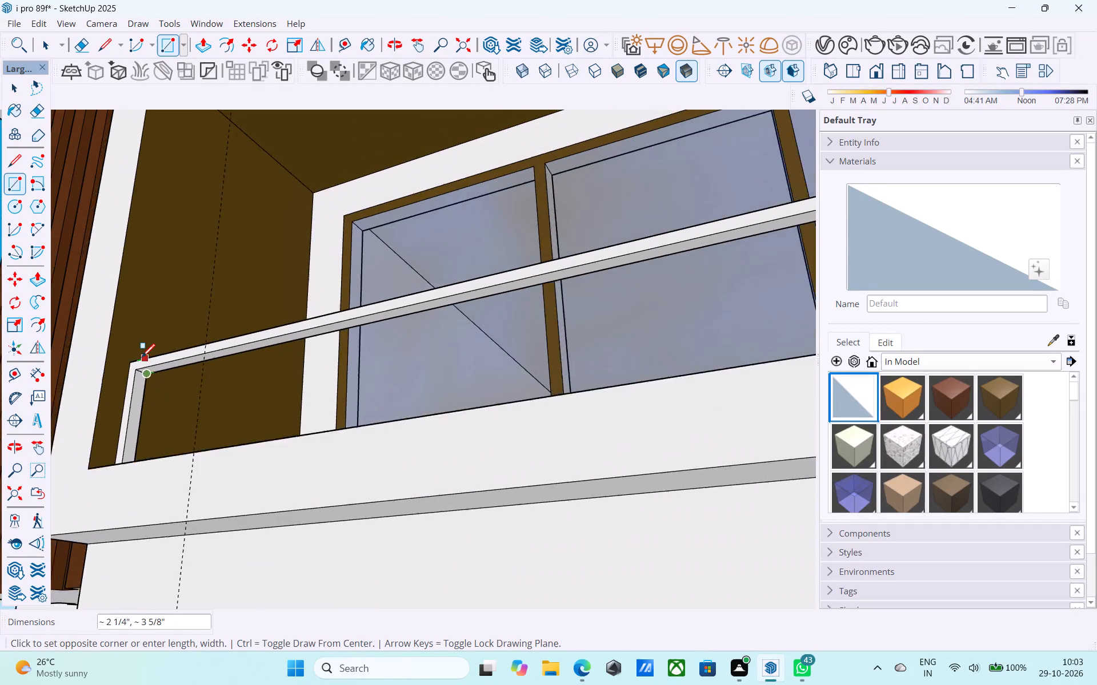
scroll(142, 358, down, 4)
middle_drag(182, 400, 559, 596)
scroll(598, 448, up, 6)
scroll(583, 320, up, 6)
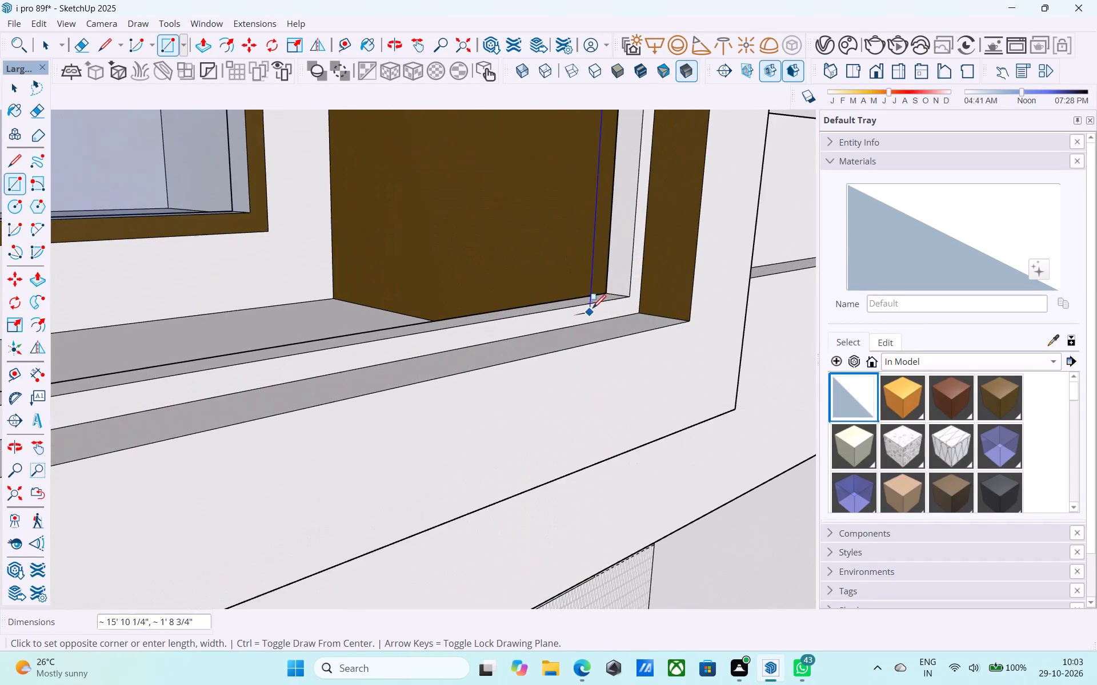
scroll(592, 309, up, 6)
click(607, 296)
Draw a second rectangle, about 16' 5" by 1' 8", across the outer edge of the projecting balcony railing's opening.
scroll(608, 296, down, 8)
scroll(609, 295, up, 1)
scroll(609, 295, down, 10)
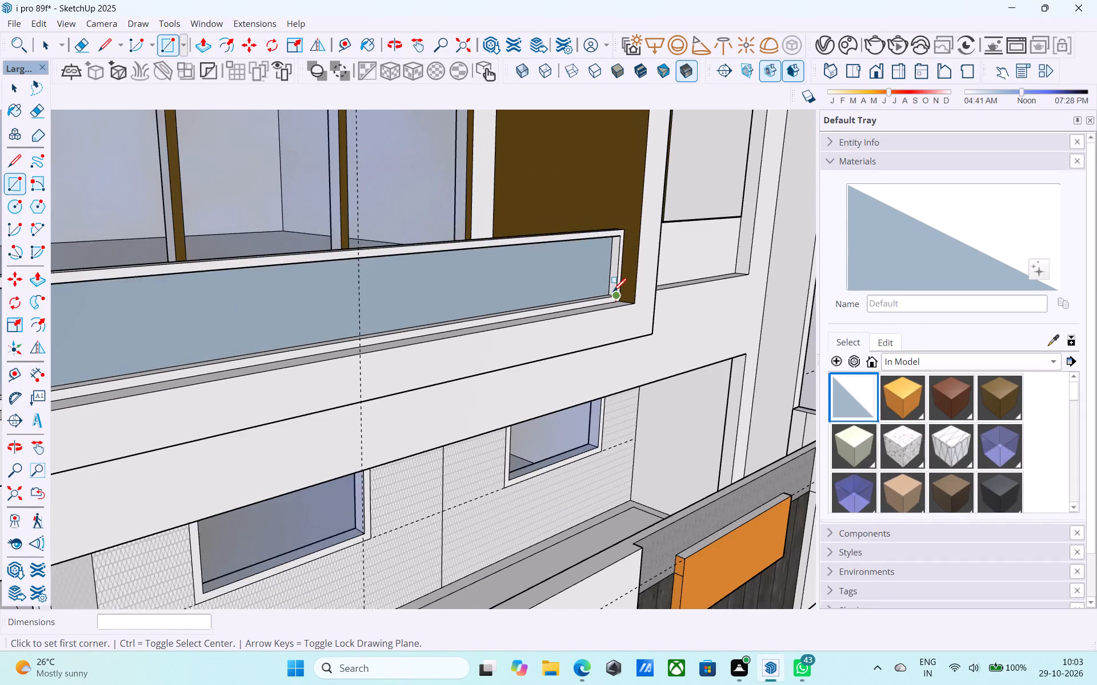
scroll(613, 293, down, 1)
click(623, 244)
scroll(623, 244, down, 5)
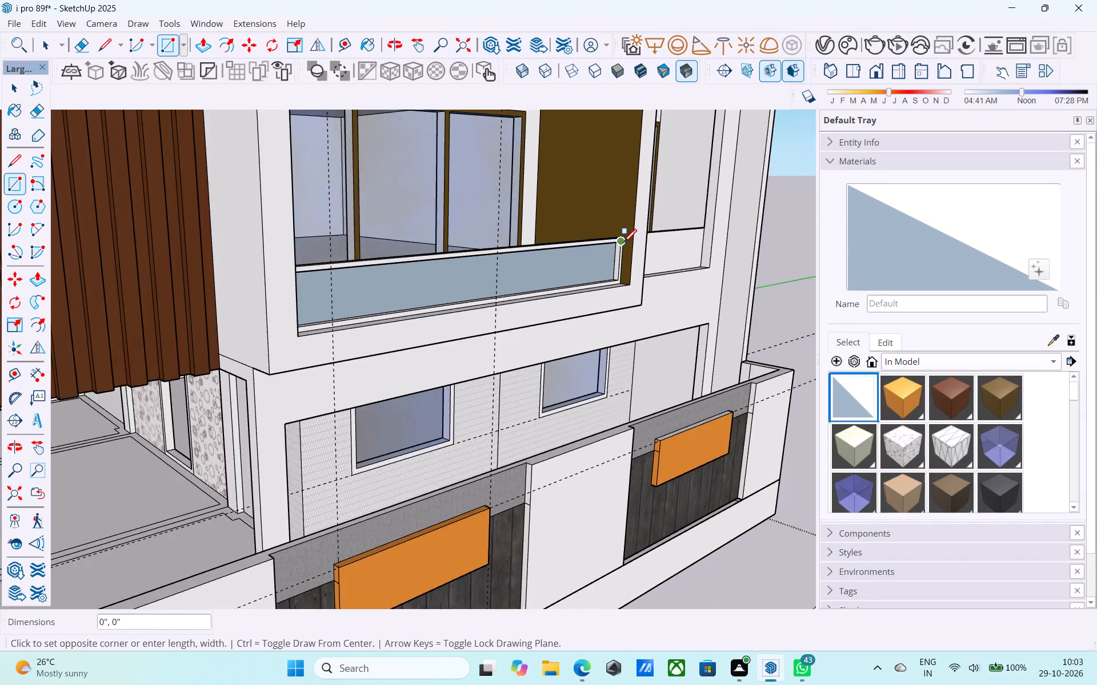
scroll(623, 244, down, 2)
middle_drag(612, 254, 428, 309)
scroll(85, 366, up, 11)
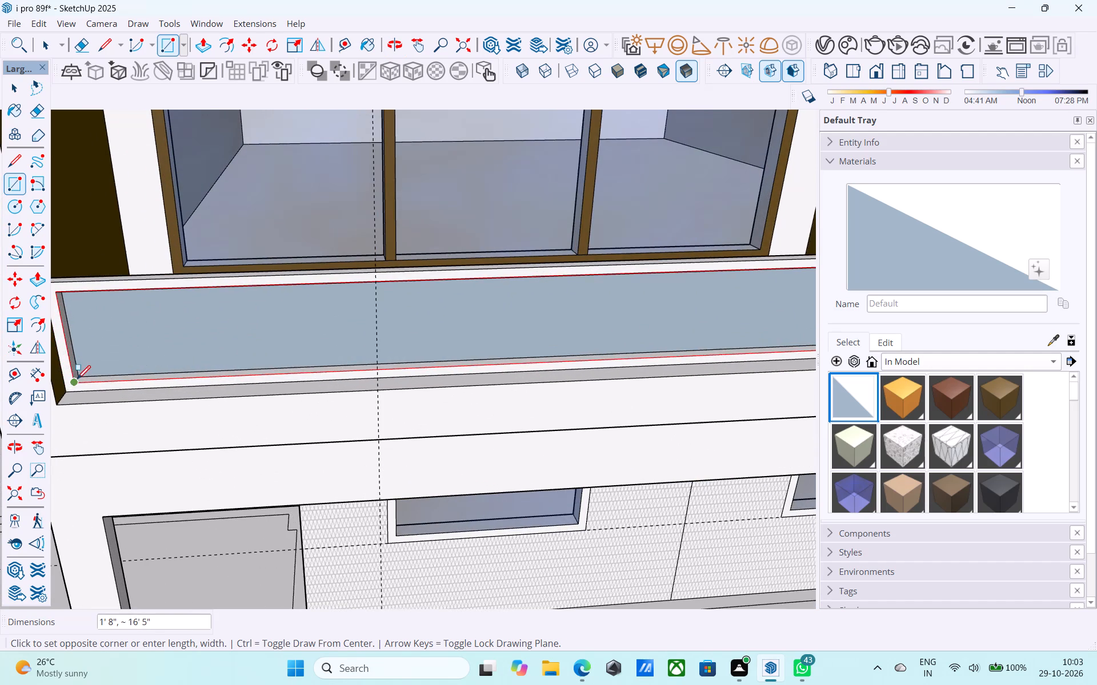
click(77, 380)
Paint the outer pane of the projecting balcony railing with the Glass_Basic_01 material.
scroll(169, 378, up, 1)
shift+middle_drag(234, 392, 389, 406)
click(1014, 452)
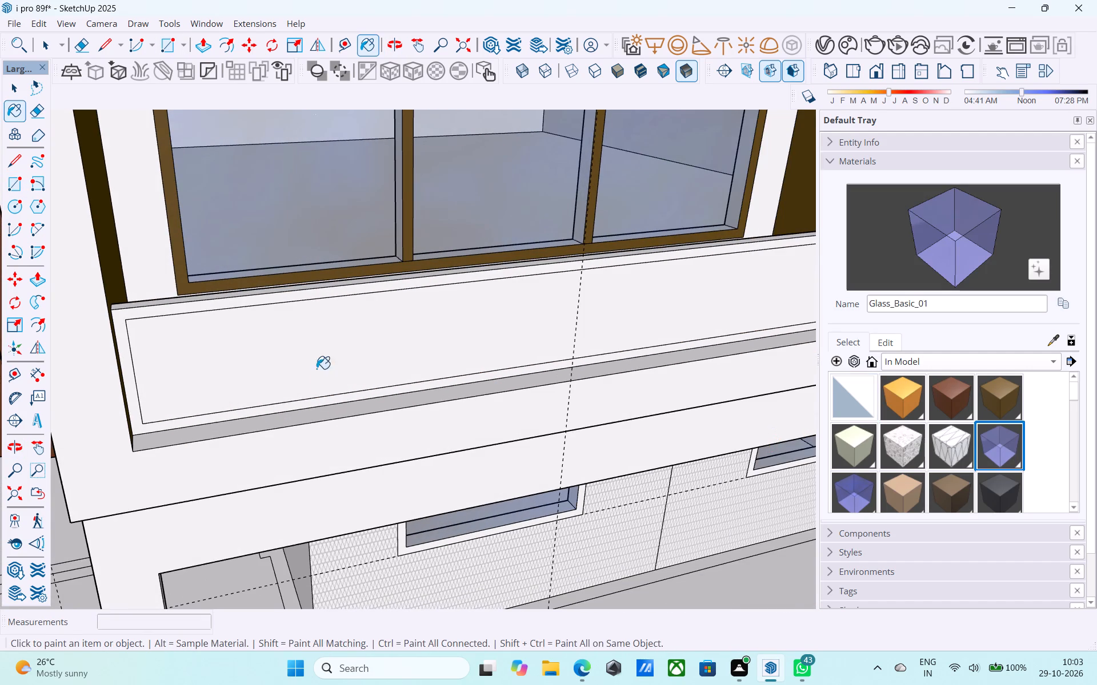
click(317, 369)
Paint the outer and inner panes of the projecting balcony railing with the Glass_Sky Reflection_01 material.
scroll(391, 277, down, 2)
shift+middle_drag(390, 279, 390, 332)
click(866, 505)
click(533, 355)
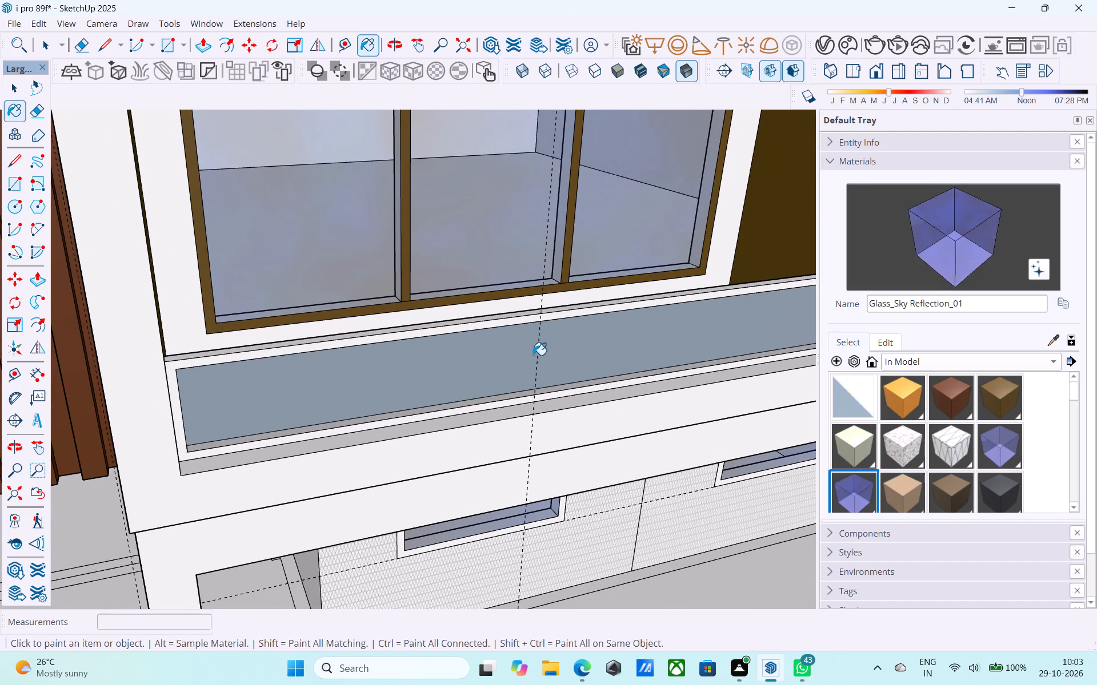
shift+middle_drag(514, 313, 155, 401)
scroll(232, 378, up, 4)
middle_drag(433, 377, 118, 361)
scroll(178, 376, up, 1)
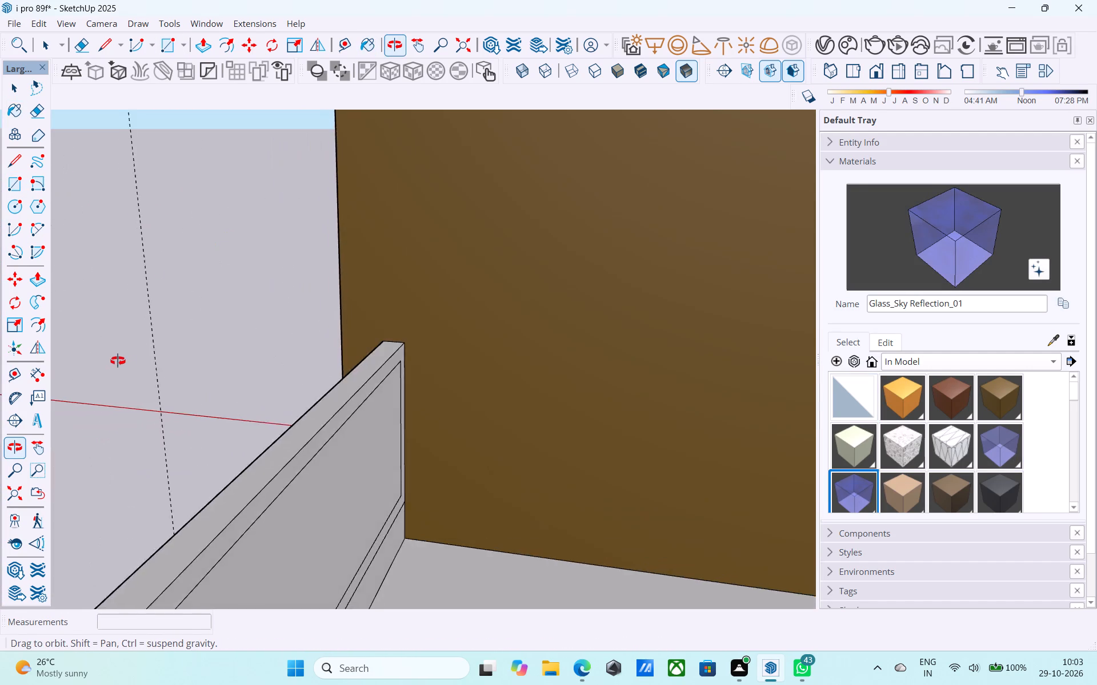
middle_drag(118, 361, 130, 367)
scroll(130, 367, up, 1)
click(468, 484)
Offset the outline of the smaller adjoining balcony railing's outer face inward by 2".
middle_drag(354, 457, 563, 418)
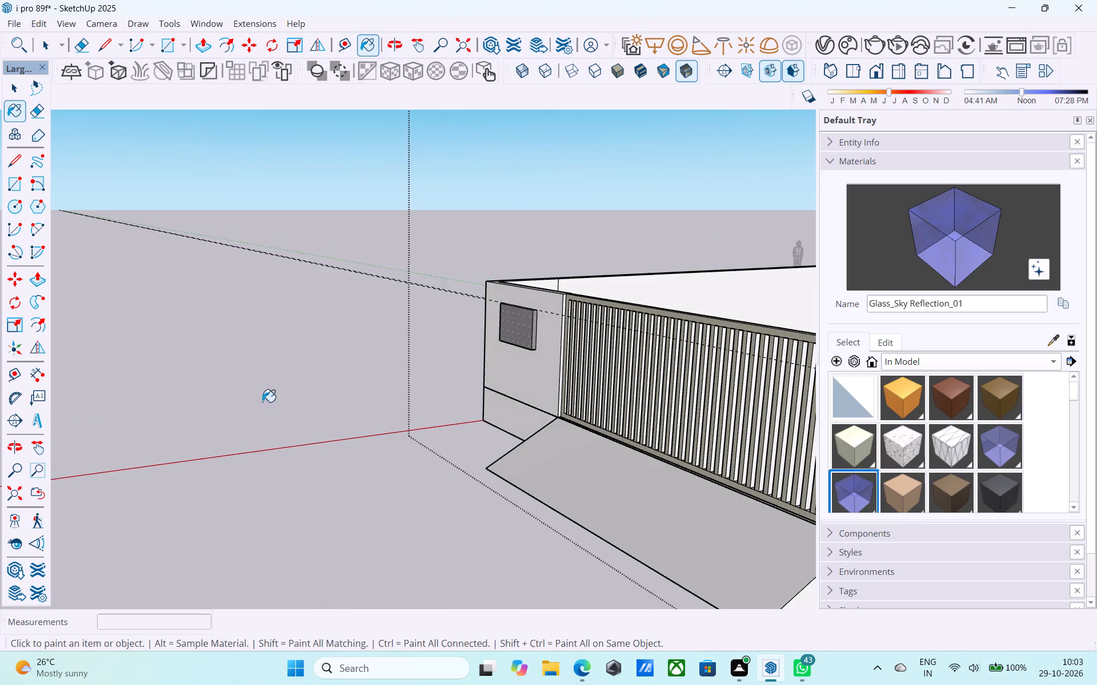
scroll(262, 402, down, 19)
shift+middle_drag(259, 368, 624, 333)
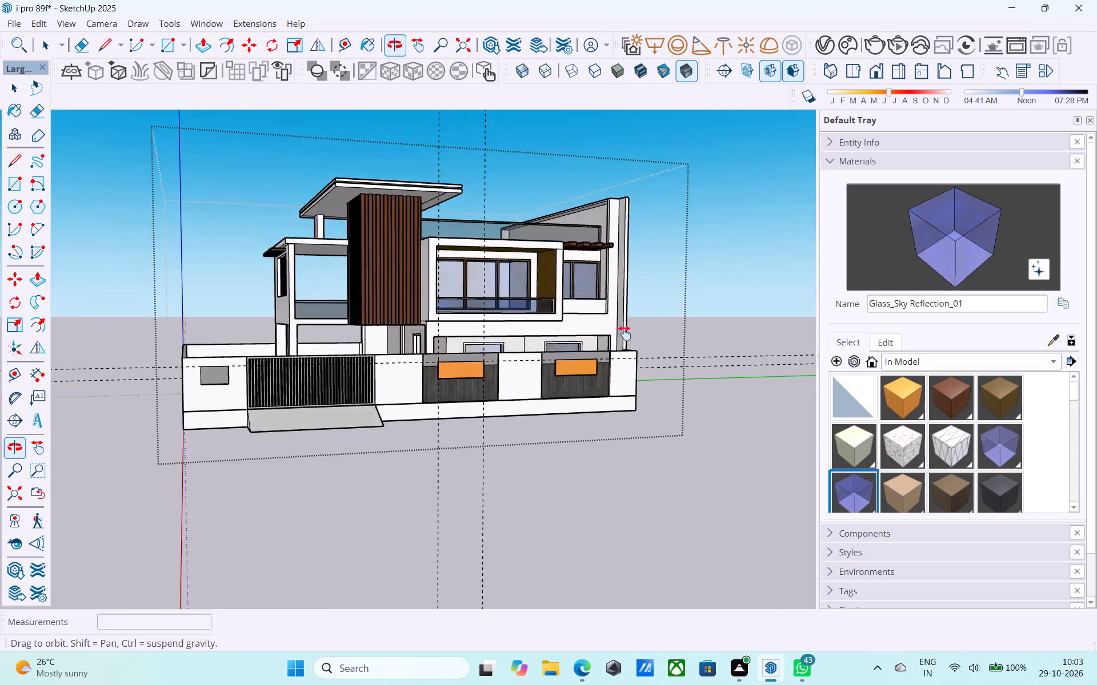
shift+middle_drag(624, 333, 603, 378)
scroll(593, 376, up, 6)
key(space)
middle_drag(541, 359, 659, 424)
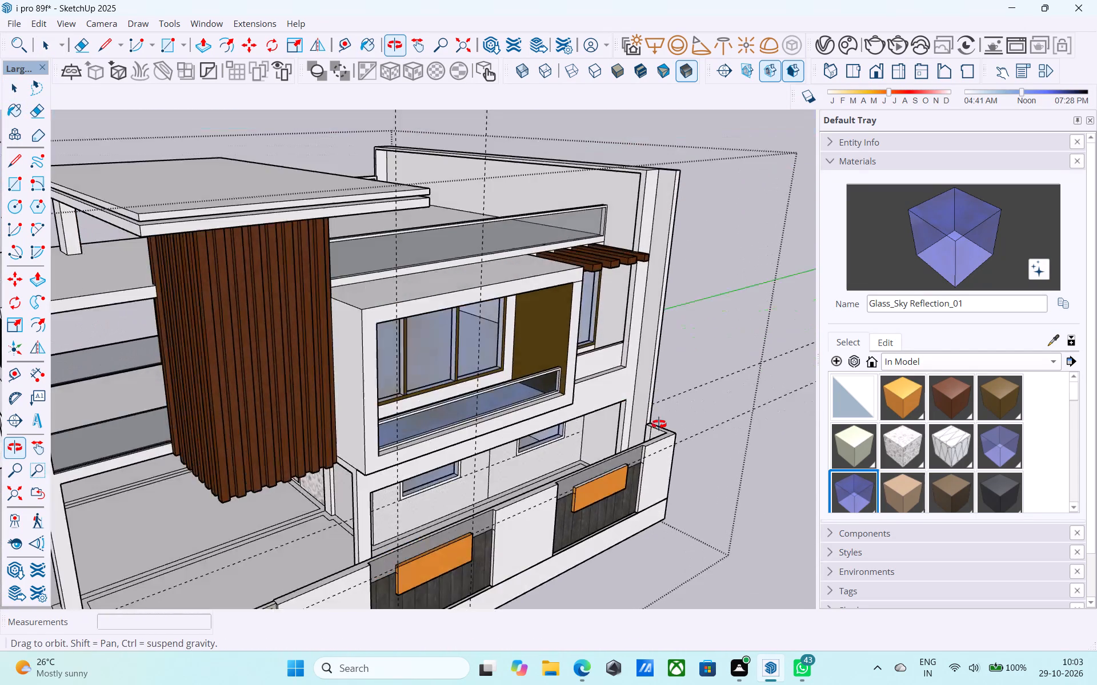
middle_drag(659, 424, 663, 412)
scroll(663, 415, up, 1)
scroll(558, 324, up, 14)
middle_drag(594, 353, 548, 346)
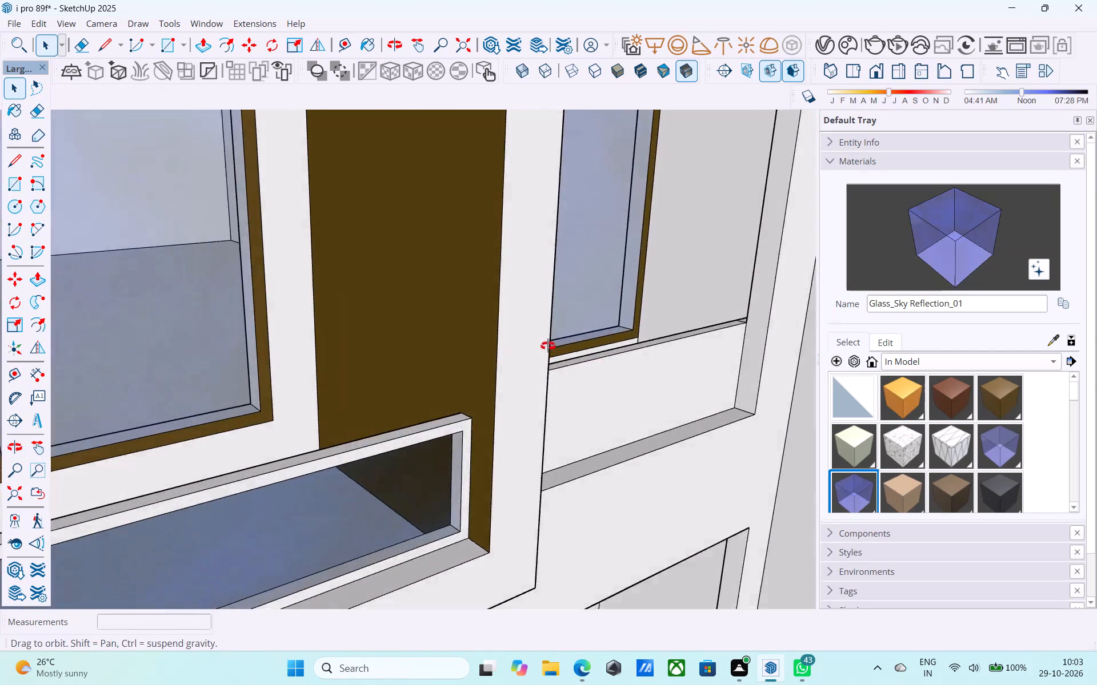
middle_drag(548, 346, 297, 316)
scroll(275, 316, down, 5)
scroll(409, 389, up, 5)
click(497, 412)
scroll(497, 412, up, 3)
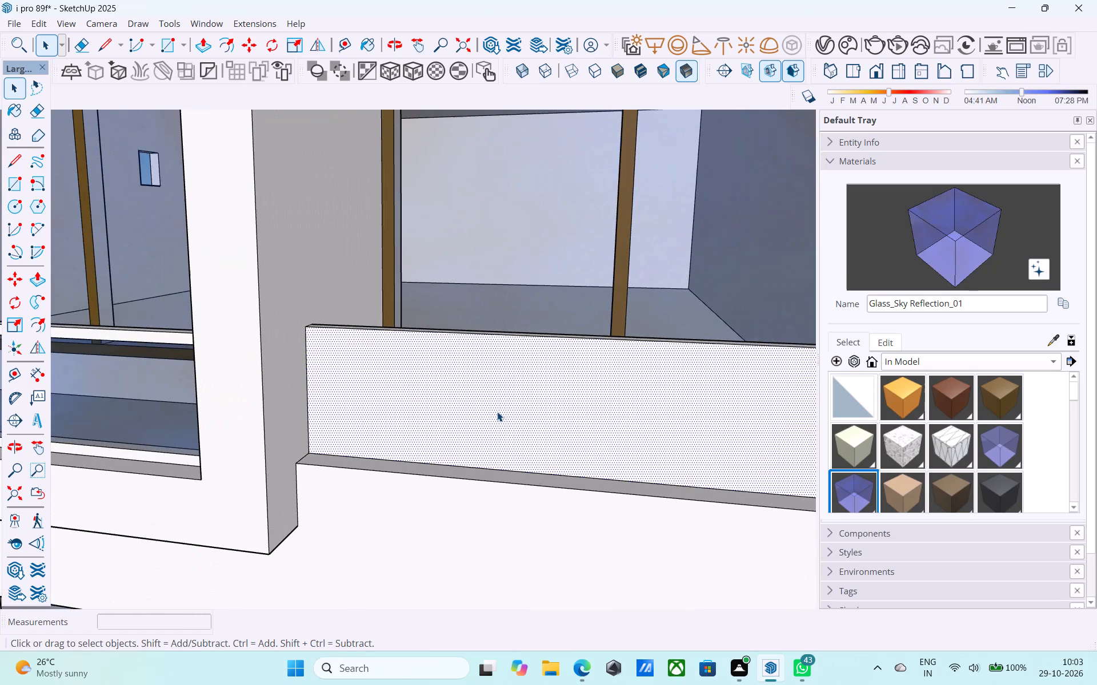
key(f)
click(497, 412)
key(2)
key(shift+quotedbl)
key(Return)
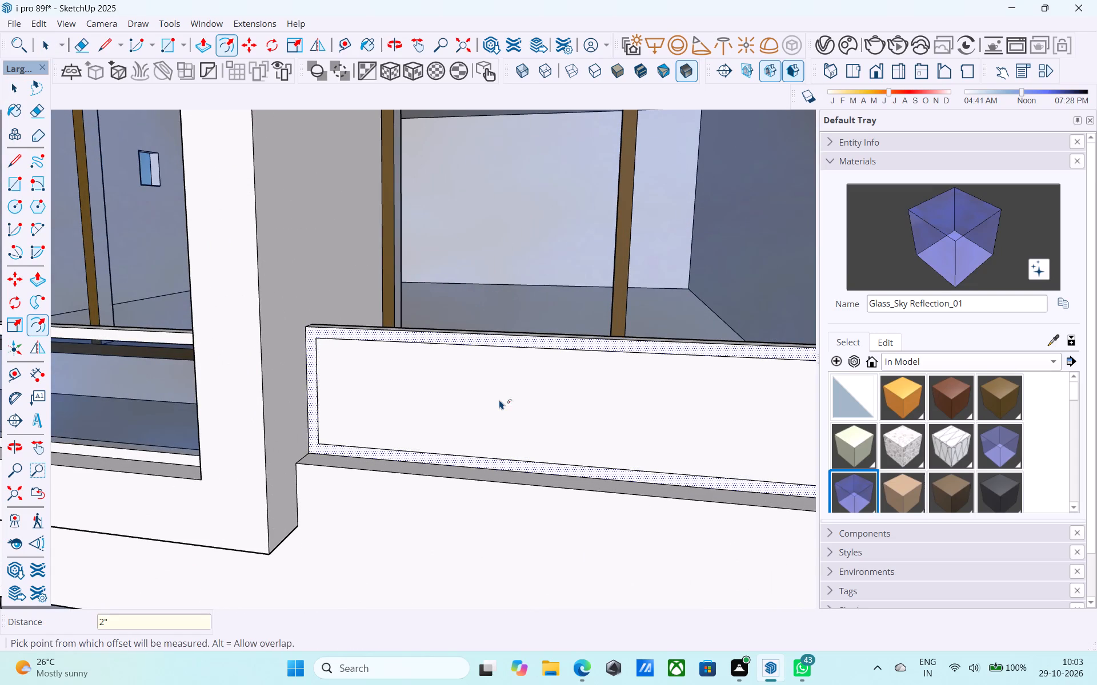
Push the smaller balcony railing's inner offset panel 3" through to cut an opening within the frame.
key(space)
click(499, 400)
key(p)
click(499, 400)
scroll(499, 400, up, 2)
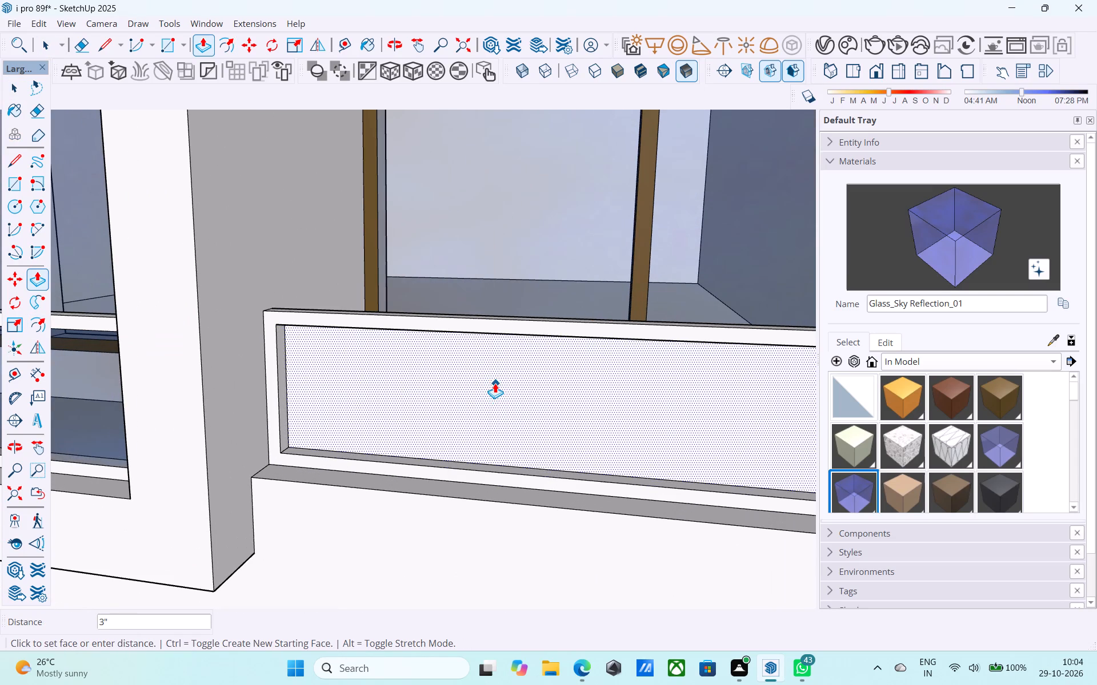
click(490, 377)
key(space)
Draw a rectangle filling the inner edge of the opening in the smaller balcony railing's frame.
middle_drag(518, 373, 478, 283)
scroll(477, 281, down, 2)
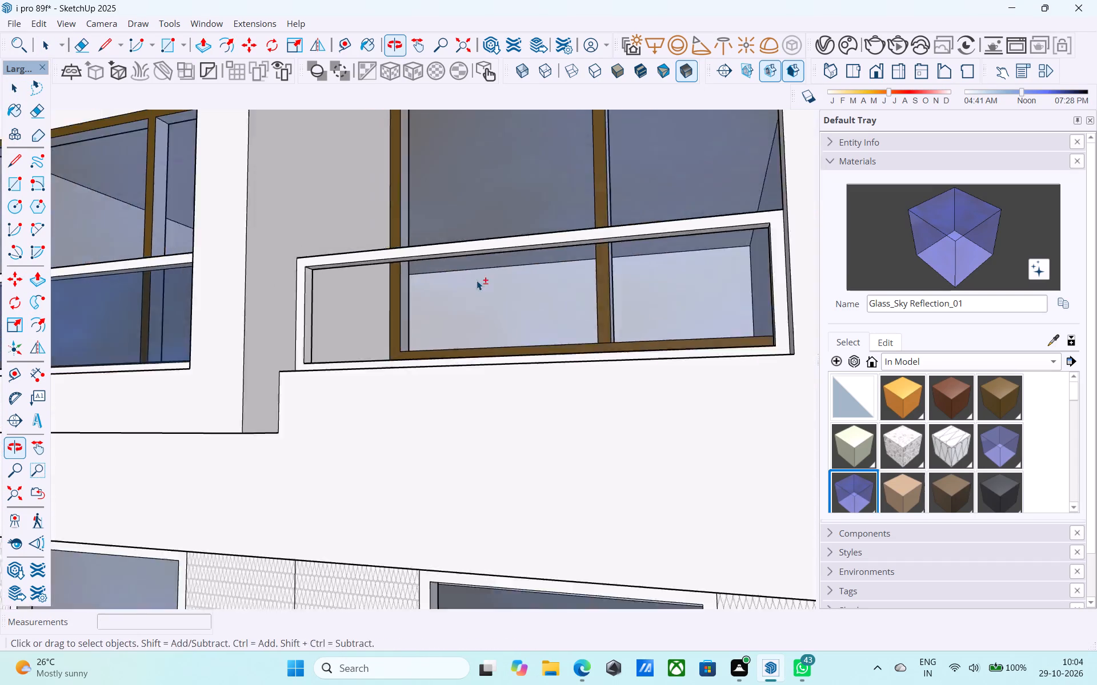
scroll(477, 280, down, 2)
shift+middle_drag(477, 280, 450, 336)
key(r)
scroll(365, 397, up, 9)
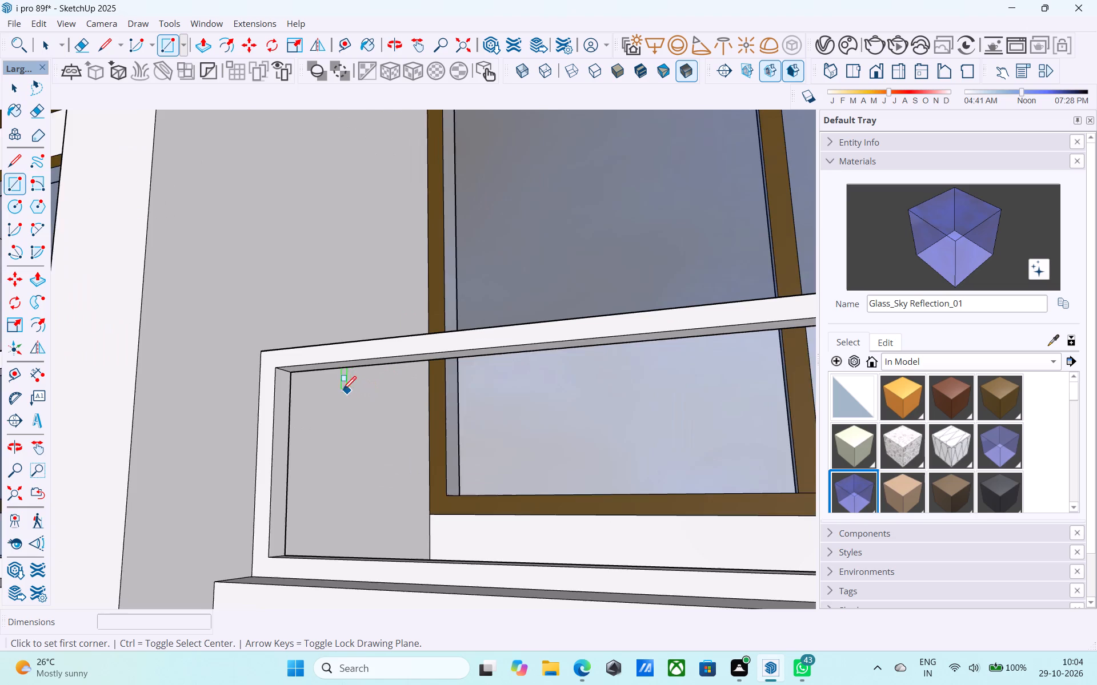
click(281, 368)
scroll(509, 436, down, 3)
middle_drag(514, 443, 651, 404)
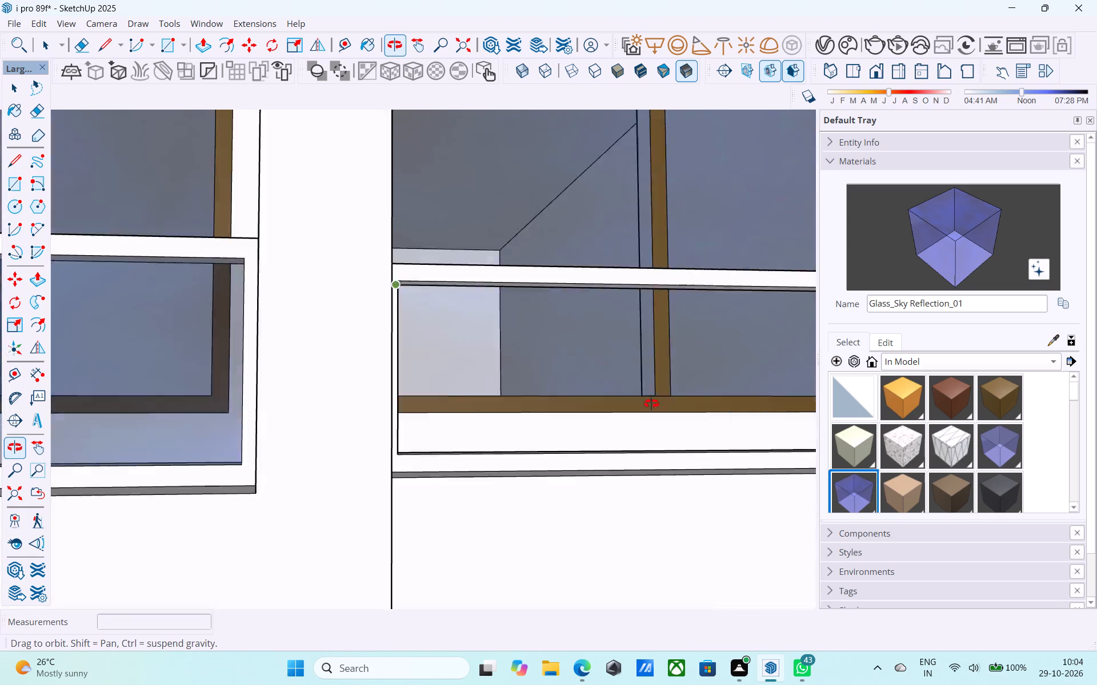
middle_drag(651, 404, 319, 452)
scroll(351, 449, up, 2)
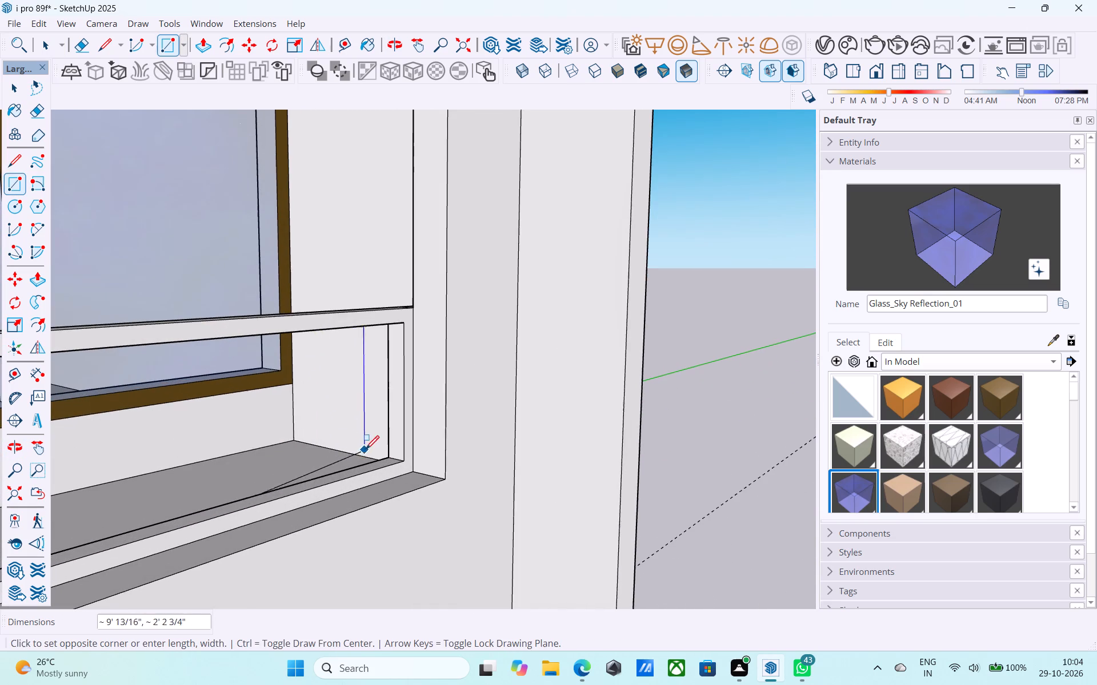
click(385, 456)
Draw a second rectangle, 7' 2" by 1' 8", across the outer edge of the smaller balcony railing's opening.
click(405, 326)
scroll(405, 320, down, 2)
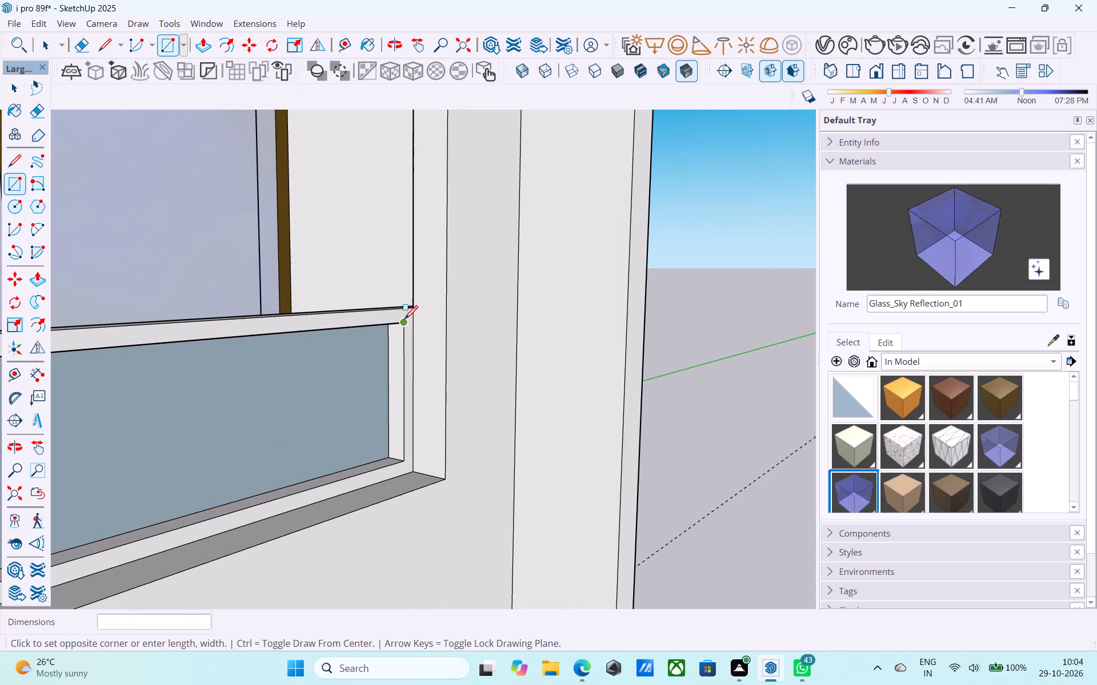
scroll(405, 320, down, 1)
middle_drag(405, 321, 184, 352)
scroll(195, 382, up, 5)
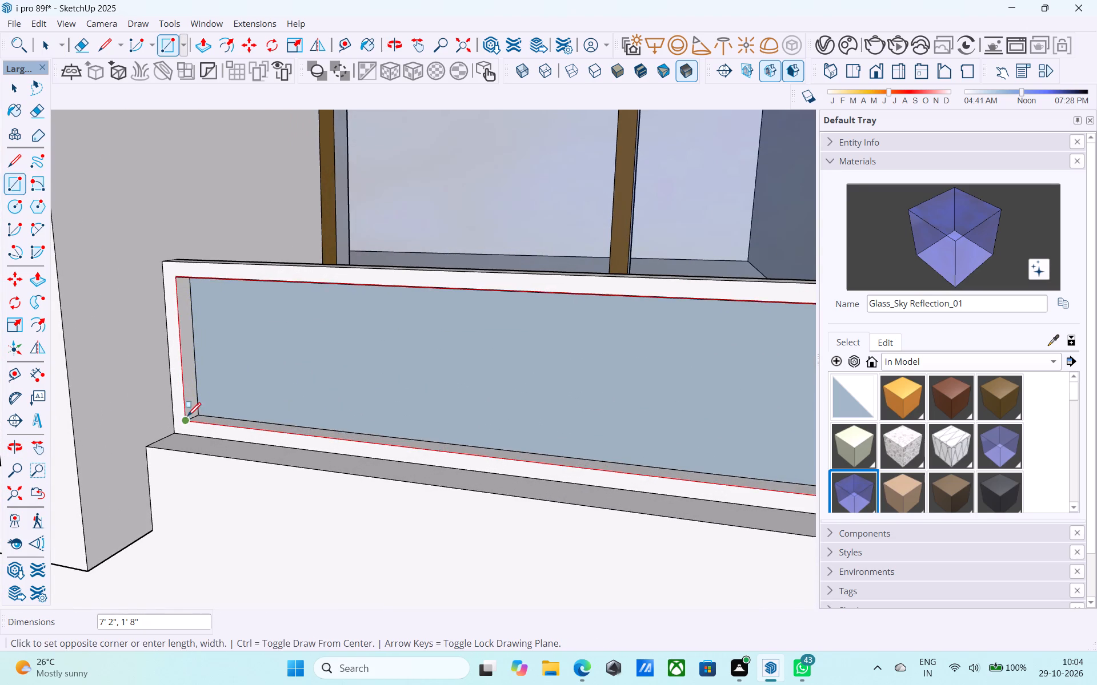
click(185, 420)
Paint the outer and inner panes of the smaller balcony railing with the Glass_Sky Reflection_01 material.
click(977, 229)
click(576, 399)
scroll(241, 169, down, 3)
middle_drag(251, 184, 296, 295)
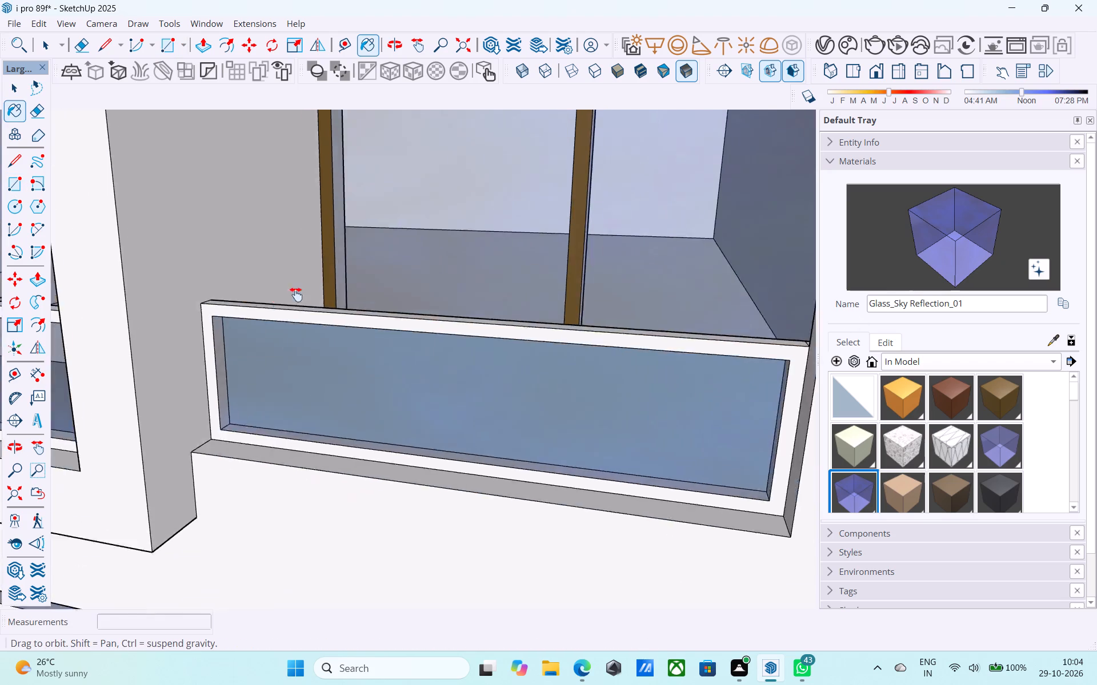
middle_drag(296, 295, 258, 373)
scroll(261, 378, up, 9)
middle_drag(308, 486, 0, 454)
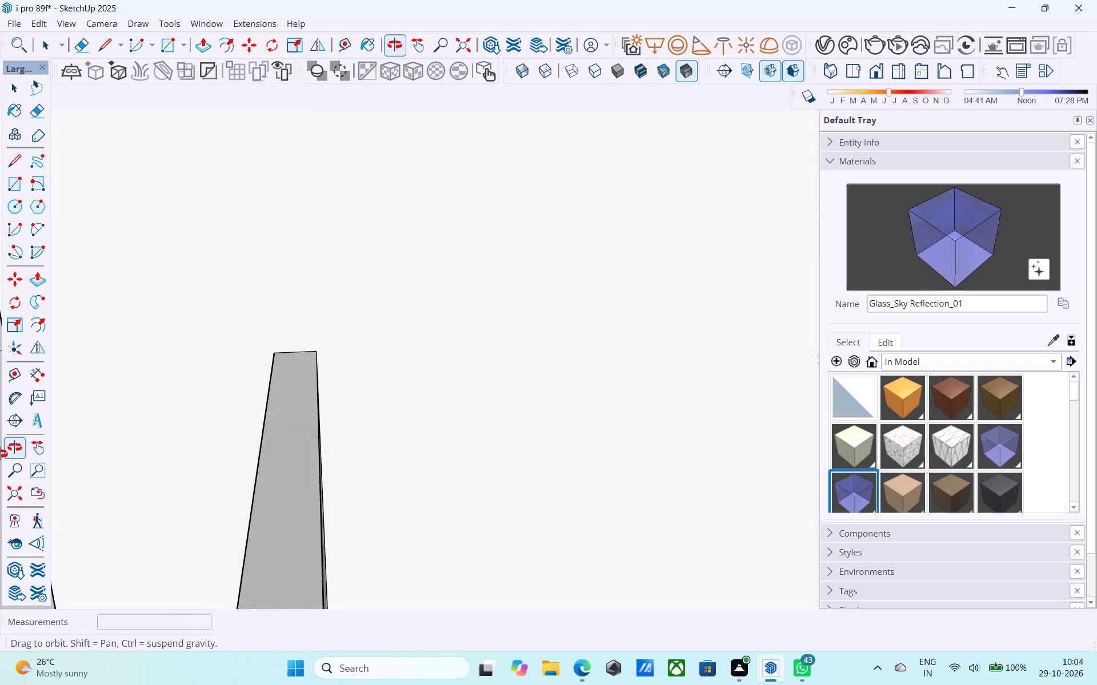
middle_drag(0, 454, 18, 444)
shift+middle_drag(305, 506, 151, 463)
click(355, 533)
Paint the outer and inner faces of the first-floor balcony railing beside the wood-slatted tower with the in-model Default material.
middle_drag(331, 520, 551, 473)
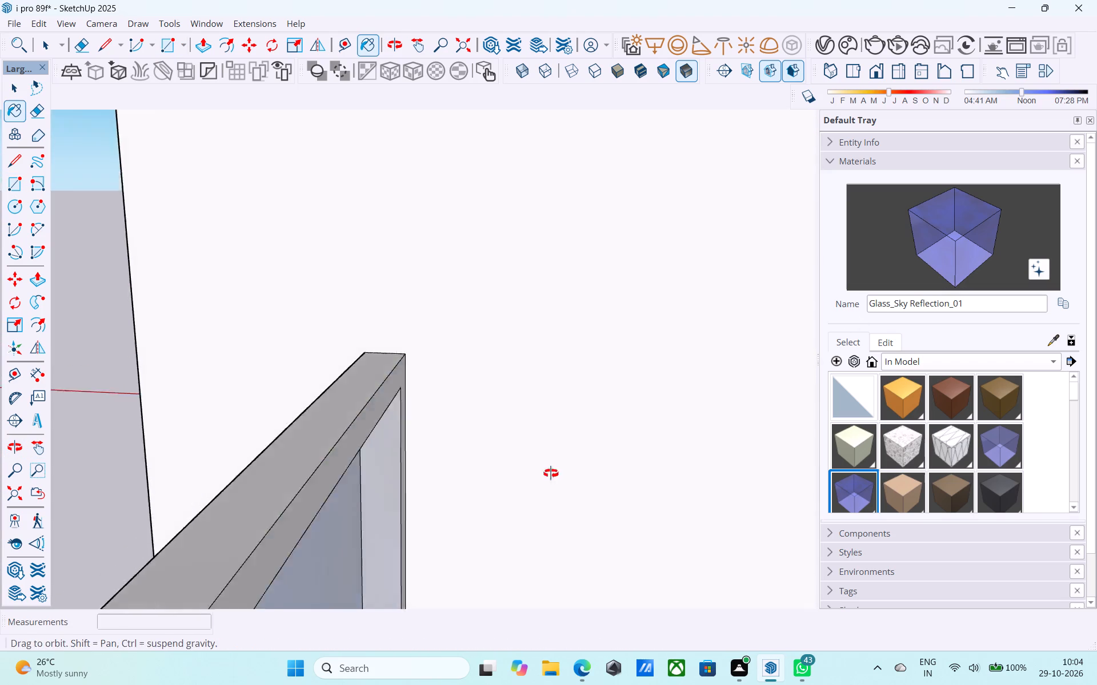
middle_drag(551, 473, 691, 432)
scroll(628, 426, down, 20)
scroll(628, 426, down, 3)
middle_drag(438, 436, 712, 440)
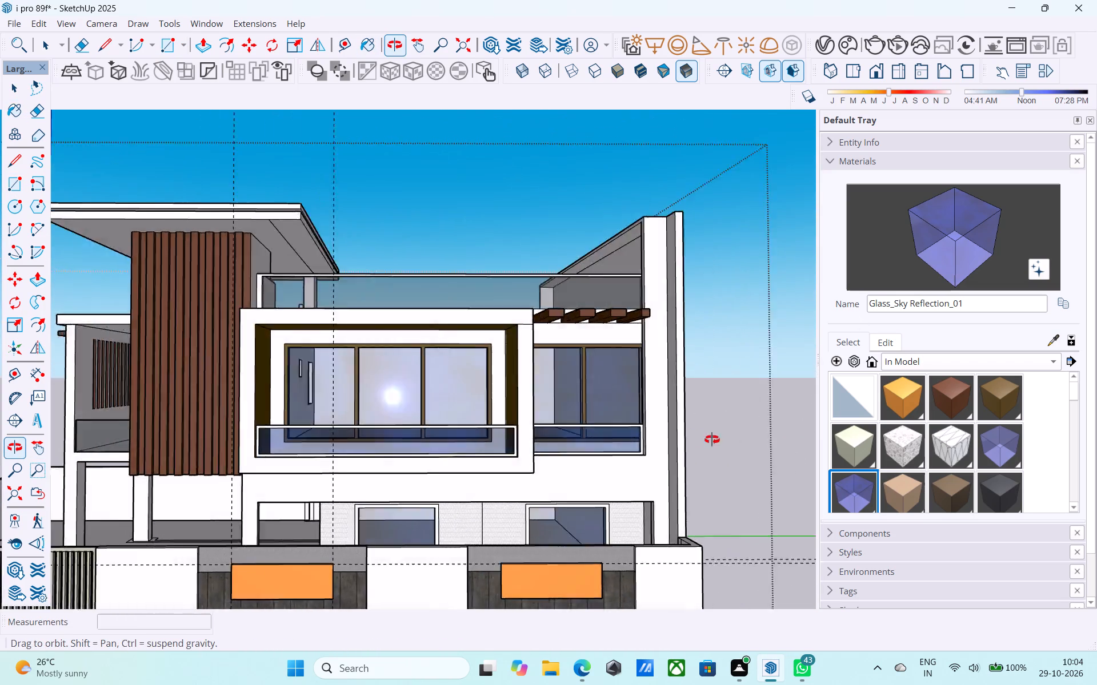
middle_drag(712, 440, 821, 452)
scroll(482, 440, down, 2)
shift+middle_drag(438, 443, 523, 443)
middle_drag(357, 441, 554, 446)
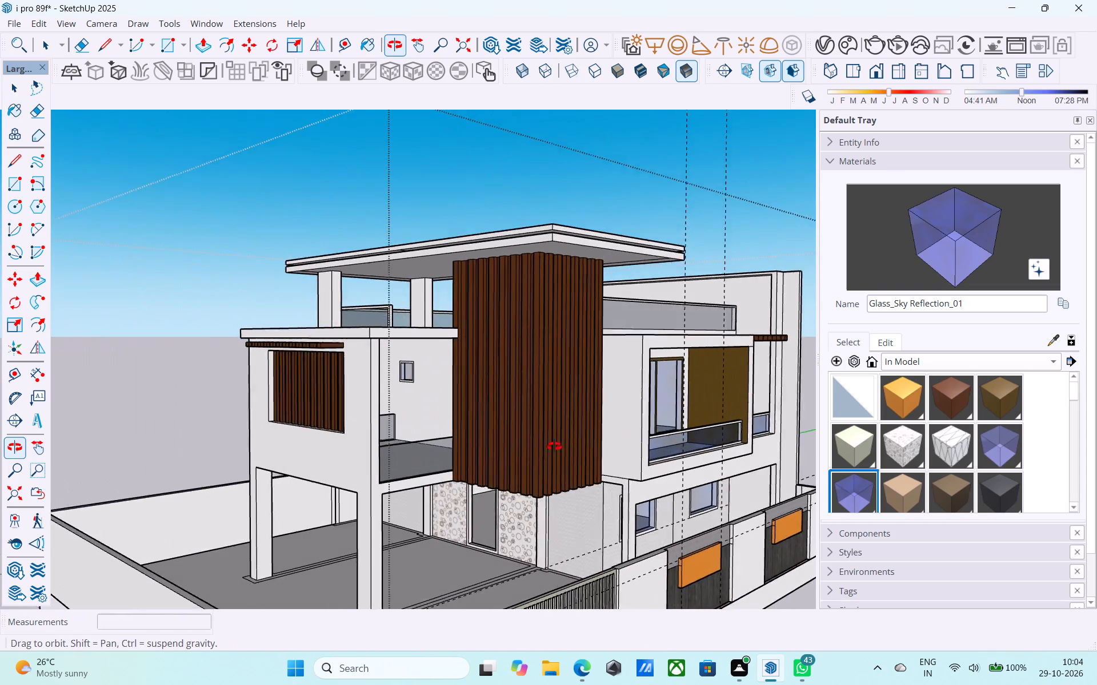
middle_drag(554, 446, 470, 460)
scroll(362, 460, up, 10)
key(space)
click(847, 400)
scroll(243, 458, up, 3)
click(337, 482)
middle_drag(342, 442, 832, 428)
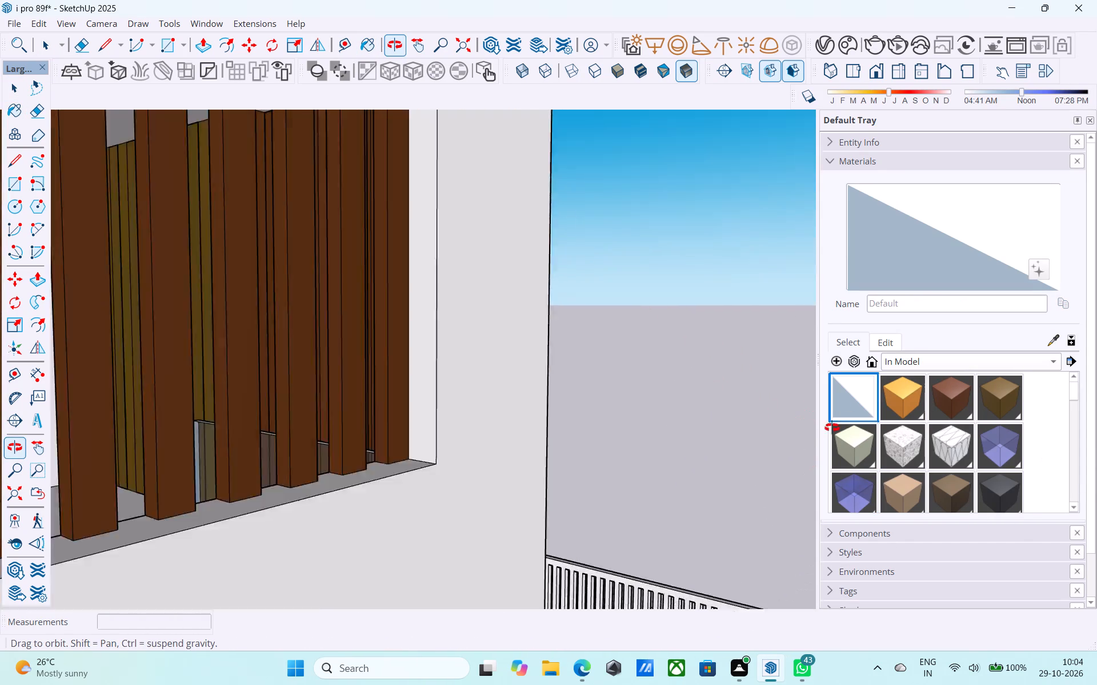
middle_drag(832, 428, 737, 437)
scroll(566, 413, down, 8)
middle_drag(489, 414, 890, 456)
scroll(354, 446, up, 2)
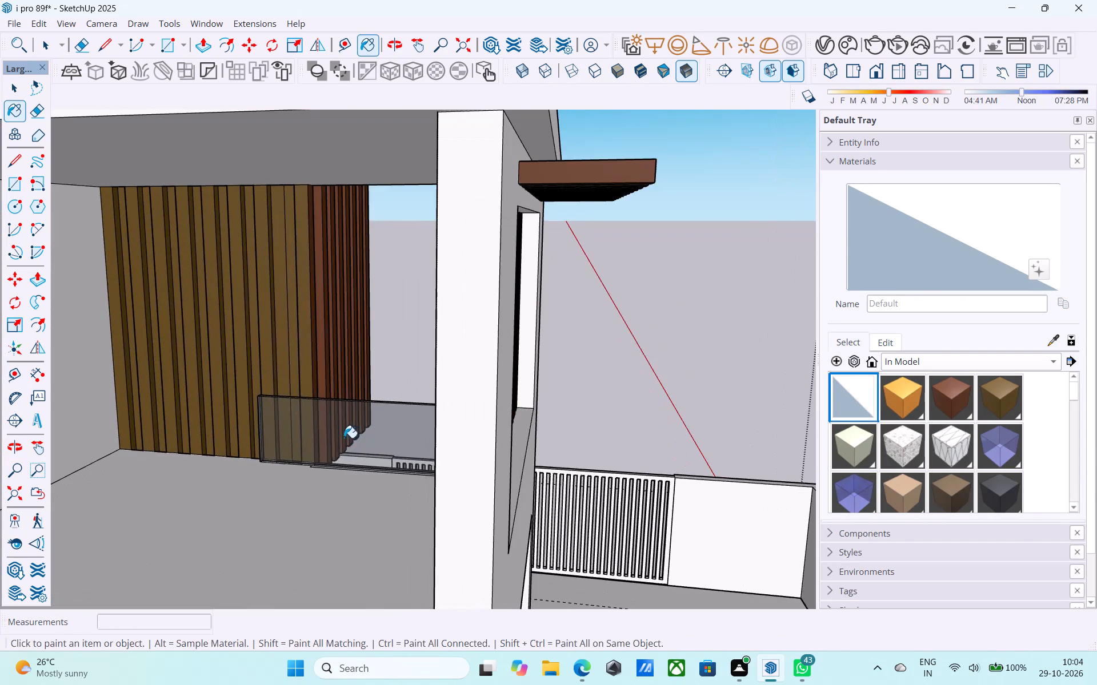
click(344, 438)
Offset the outline of the outer face of the balcony railing beside the wood-slatted tower inward by 2".
middle_drag(343, 436, 0, 435)
scroll(58, 418, down, 3)
middle_drag(59, 417, 0, 438)
middle_drag(287, 410, 123, 447)
scroll(131, 422, up, 8)
key(space)
middle_drag(134, 358, 230, 446)
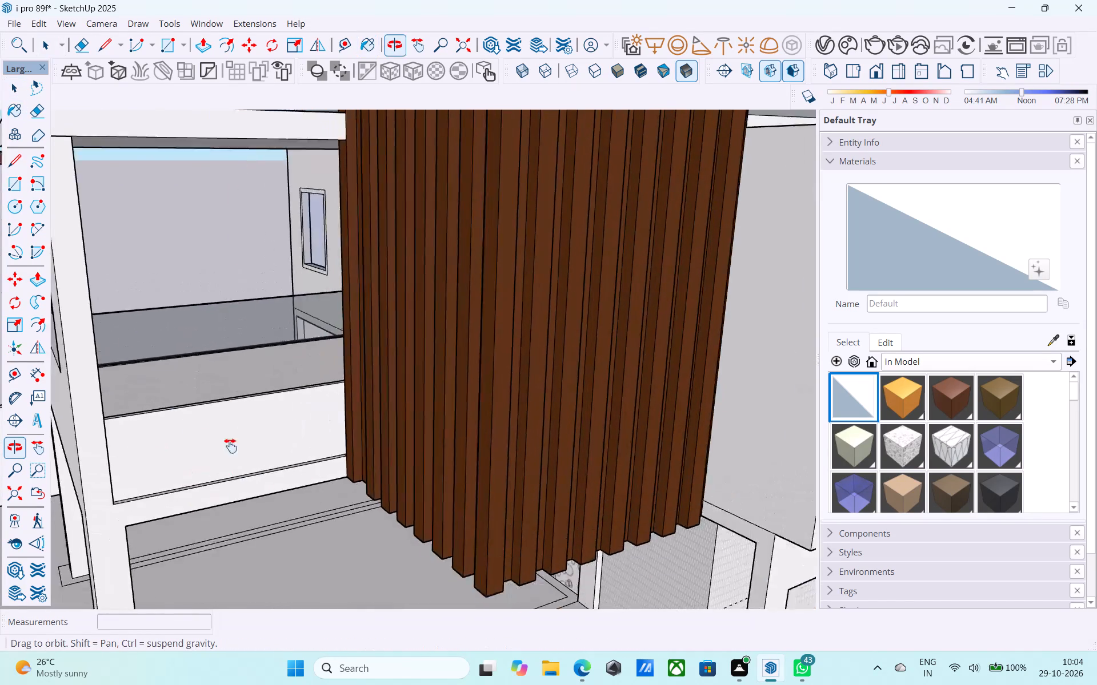
middle_drag(230, 446, 211, 421)
scroll(237, 462, up, 3)
click(251, 478)
scroll(251, 478, up, 4)
key(f)
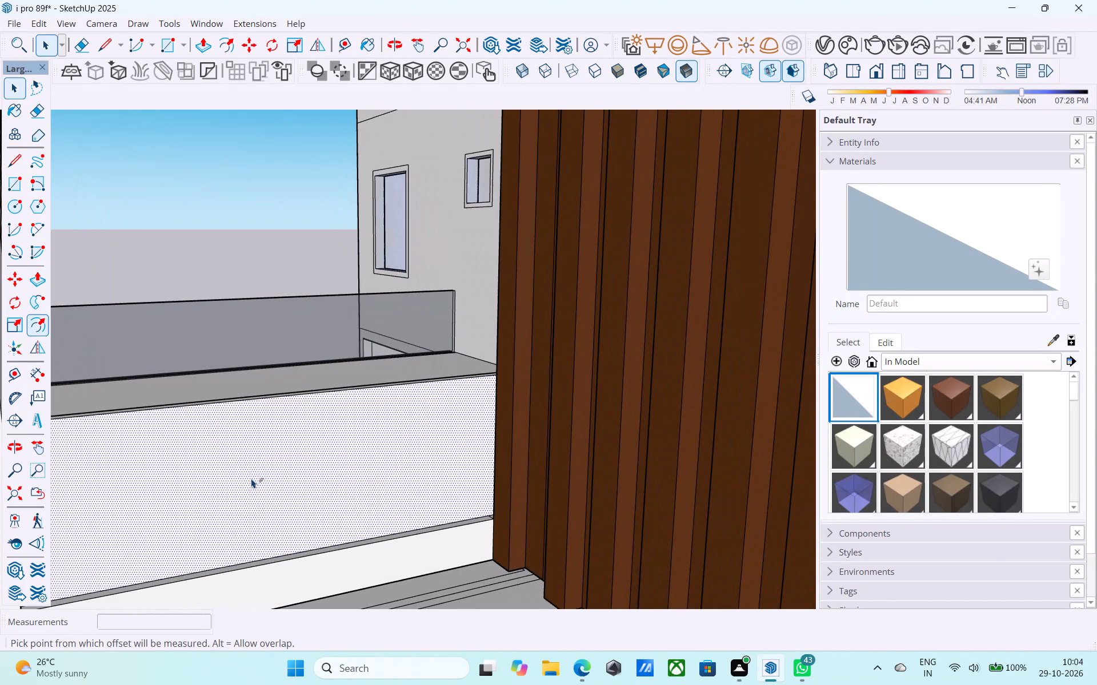
click(251, 478)
key(3)
key(BackSpace)
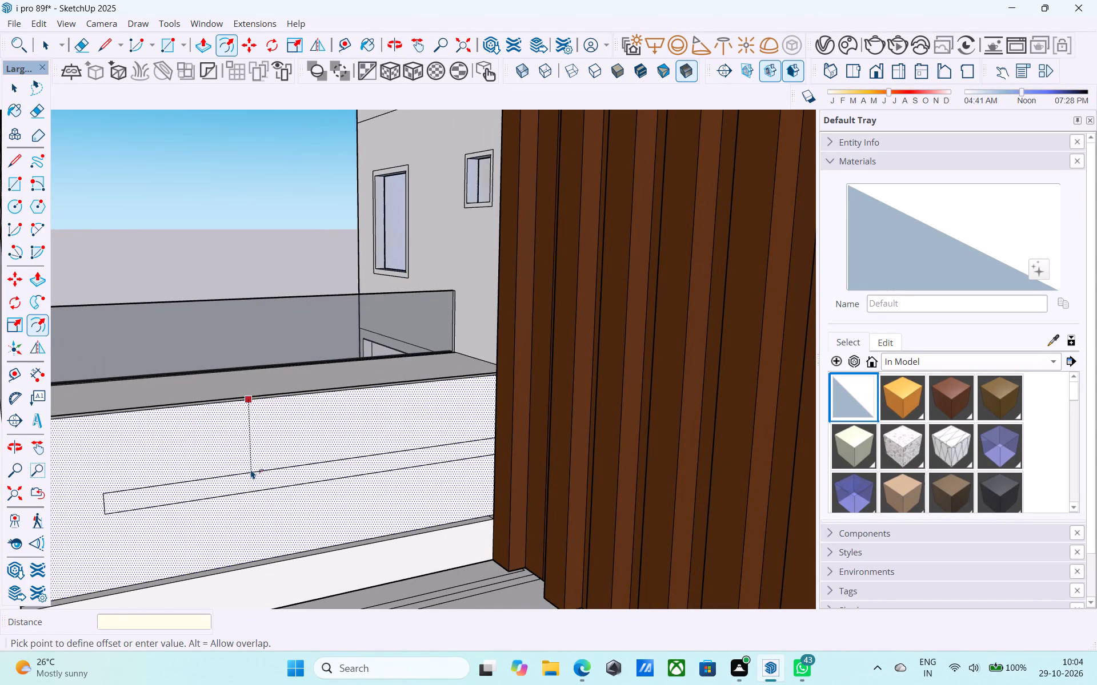
key(2)
key(shift+quotedbl)
key(Return)
Push the inset face of the balcony railing beside the wood-slatted tower inward by 2" to open up its frame.
key(space)
click(251, 466)
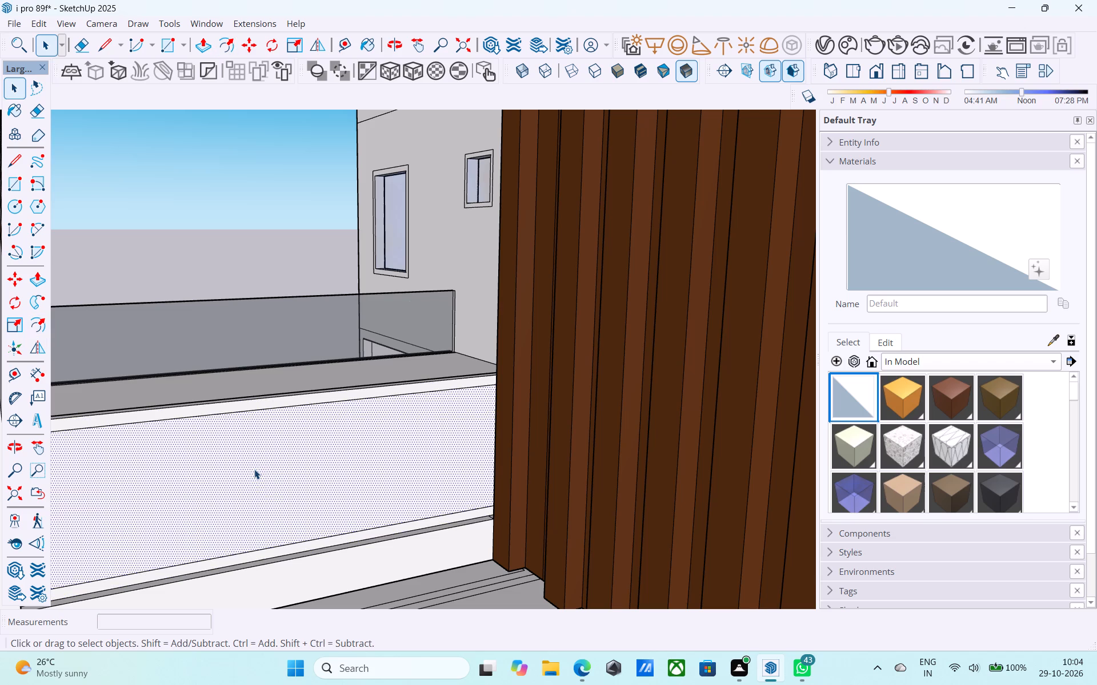
key(p)
click(268, 488)
scroll(266, 480, down, 2)
shift+middle_drag(266, 480, 355, 480)
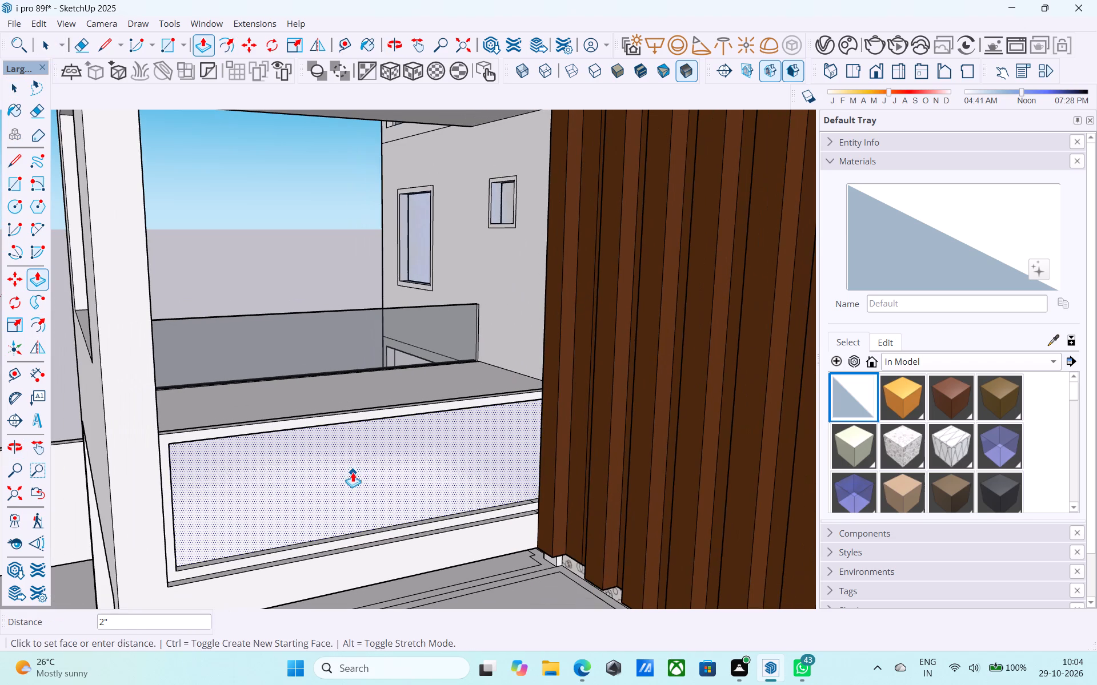
click(352, 468)
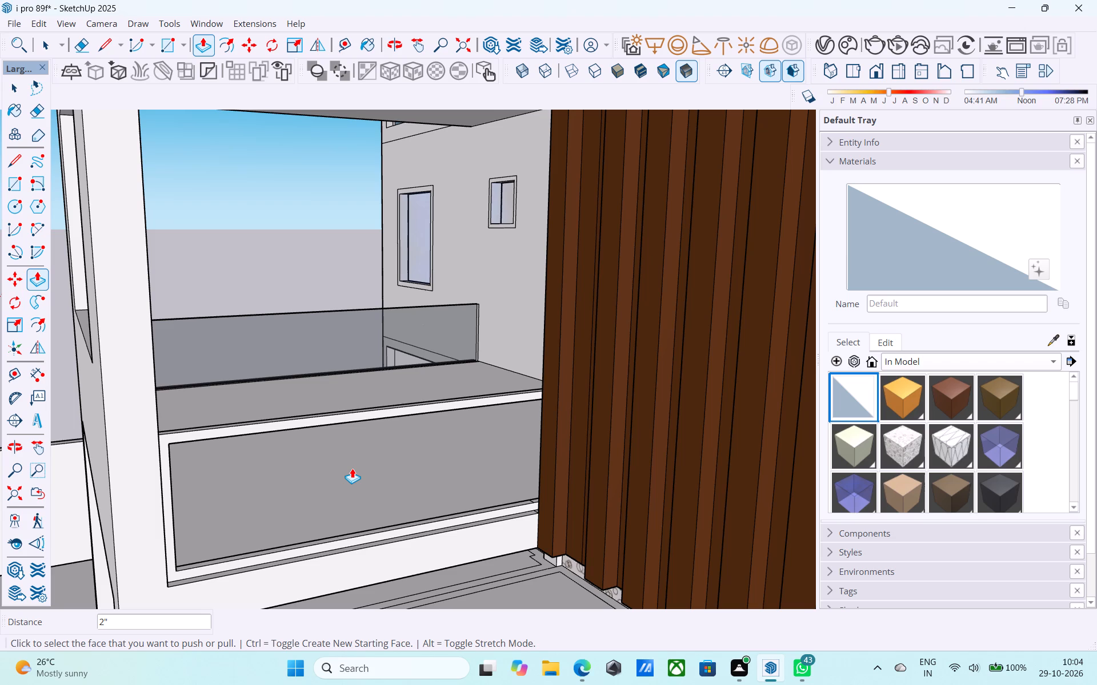
Draw a rectangle across the inner side of the opening in the railing beside the wood-slatted tower, from corner to corner.
scroll(351, 472, down, 1)
middle_drag(349, 470, 258, 457)
scroll(237, 457, down, 2)
middle_drag(228, 455, 267, 456)
scroll(272, 450, up, 5)
key(space)
middle_drag(273, 447, 371, 405)
scroll(371, 405, down, 3)
middle_drag(380, 405, 390, 406)
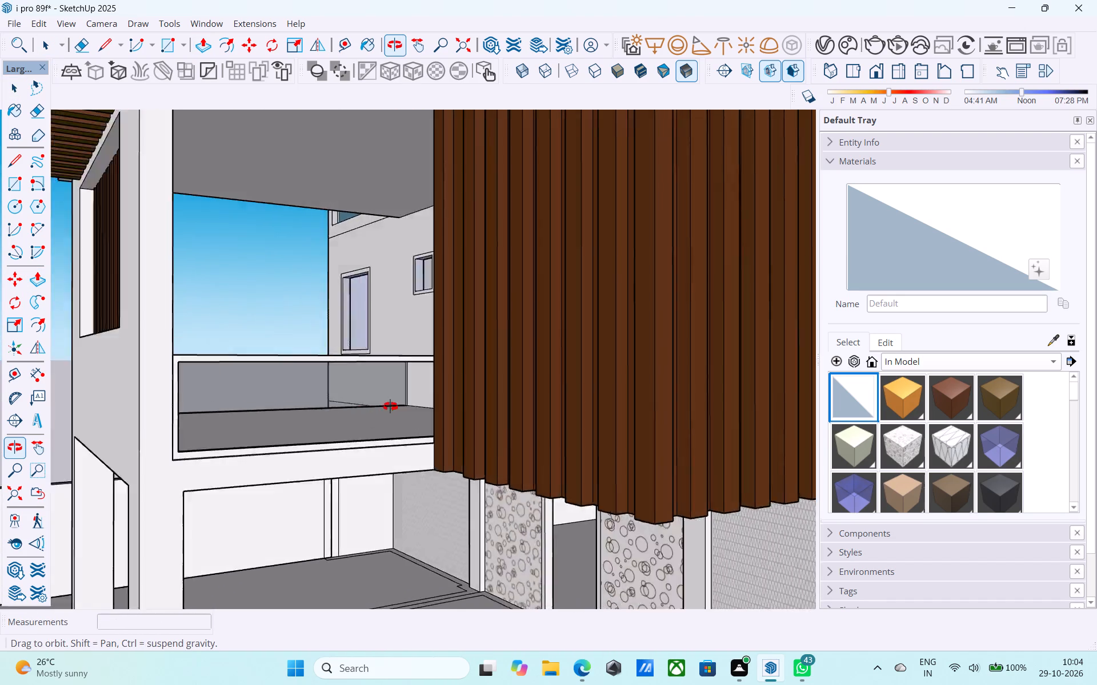
middle_drag(390, 406, 415, 414)
scroll(374, 418, down, 7)
middle_drag(531, 448, 884, 528)
middle_drag(752, 473, 486, 465)
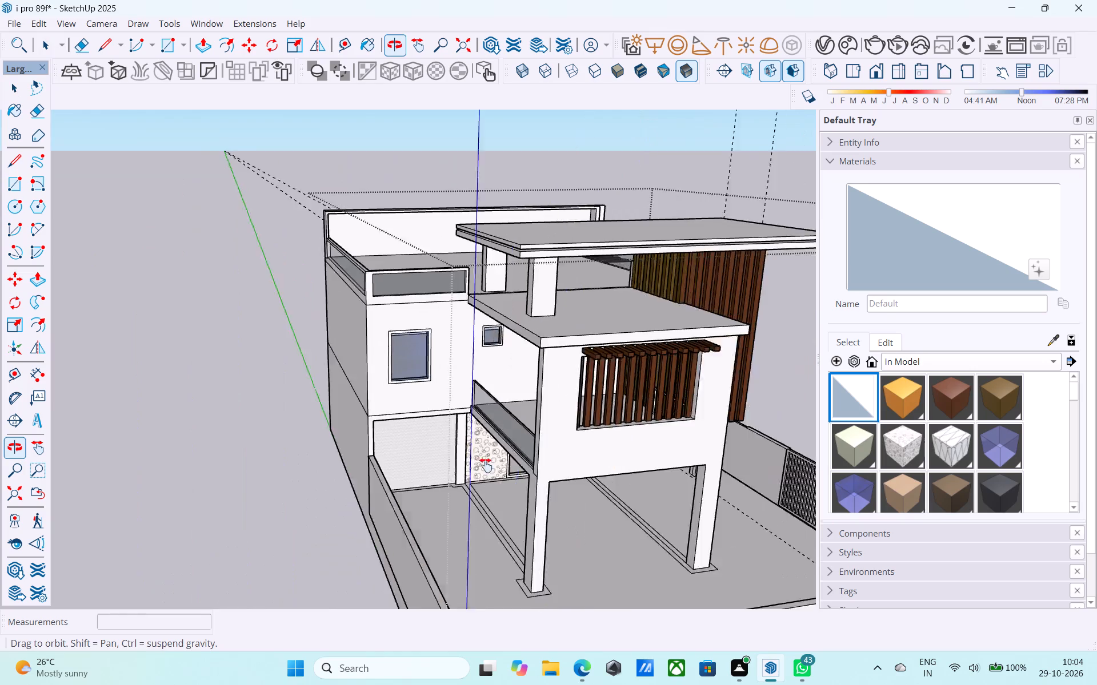
middle_drag(486, 465, 643, 440)
scroll(533, 358, up, 8)
middle_drag(543, 361, 456, 358)
scroll(544, 412, up, 3)
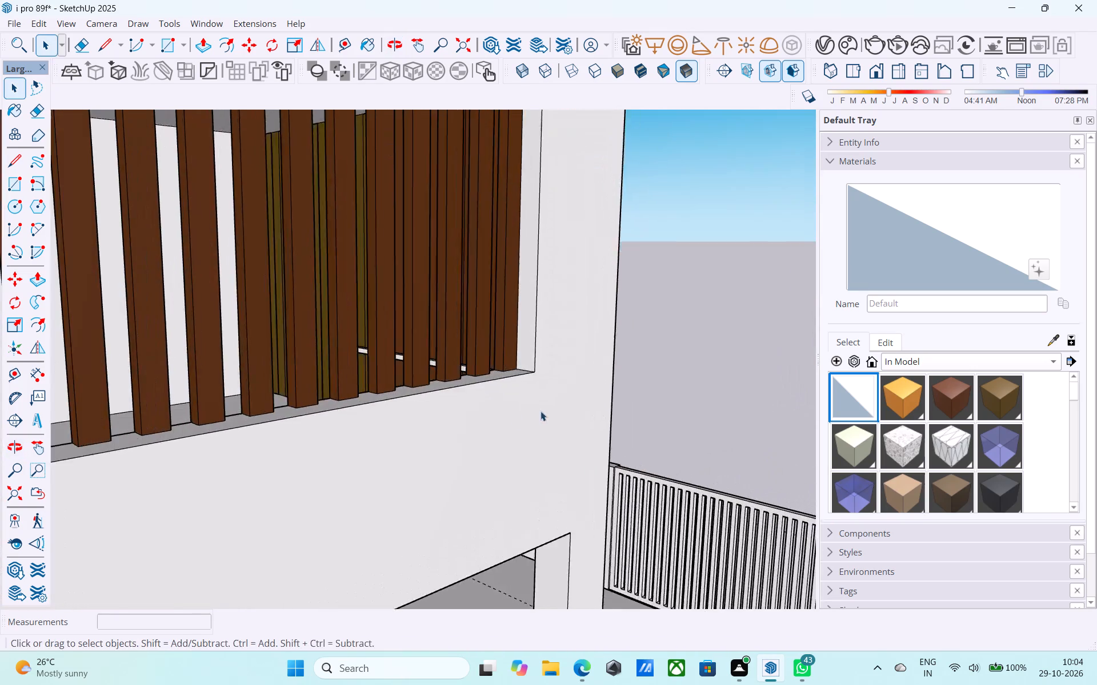
scroll(541, 411, up, 4)
middle_drag(451, 414, 808, 416)
shift+middle_drag(45, 398, 415, 389)
scroll(395, 398, down, 2)
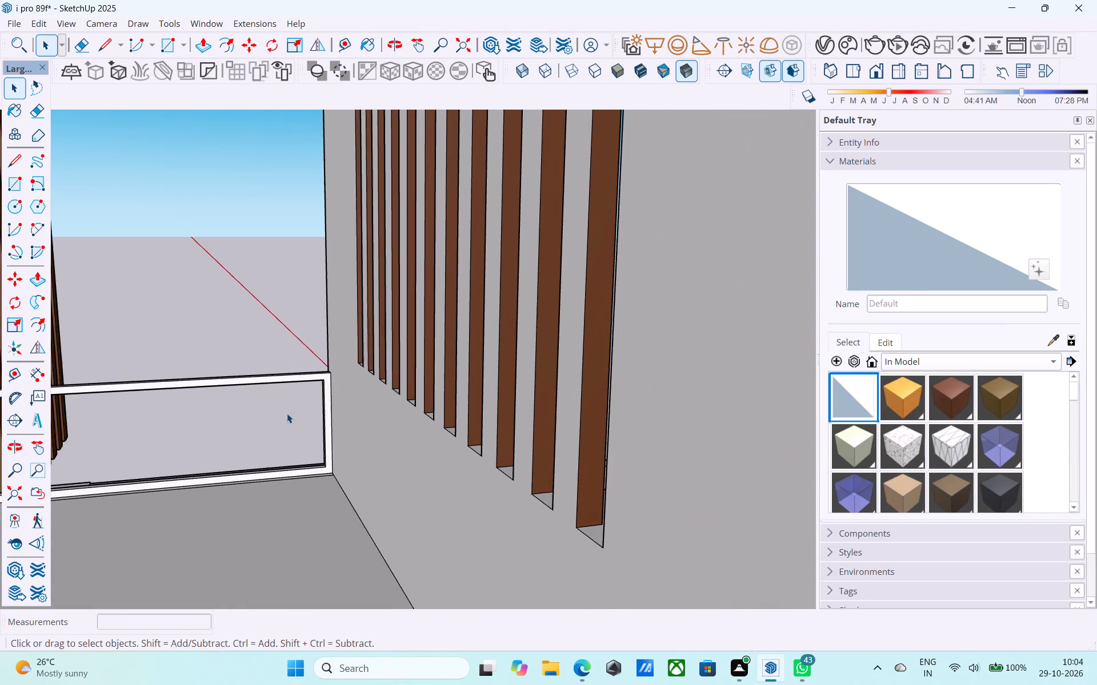
shift+middle_drag(283, 413, 465, 408)
shift+middle_drag(204, 428, 269, 425)
scroll(220, 421, up, 4)
key(r)
middle_drag(205, 422, 150, 372)
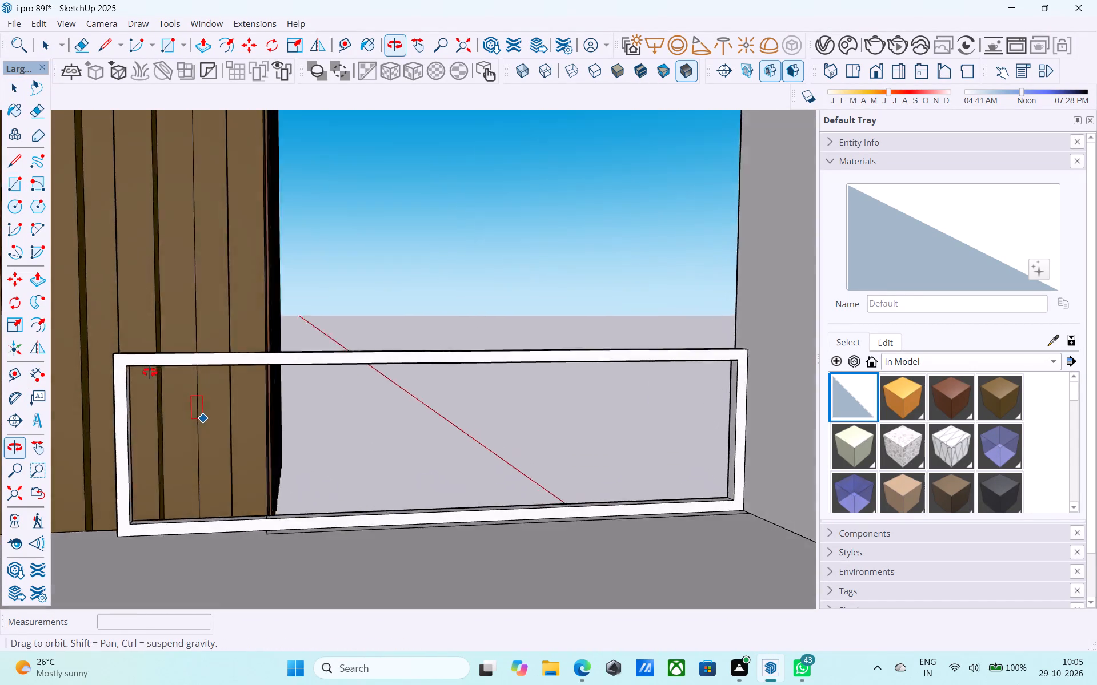
middle_drag(150, 372, 137, 364)
scroll(128, 361, up, 4)
click(128, 361)
scroll(139, 371, down, 3)
middle_drag(361, 495, 275, 424)
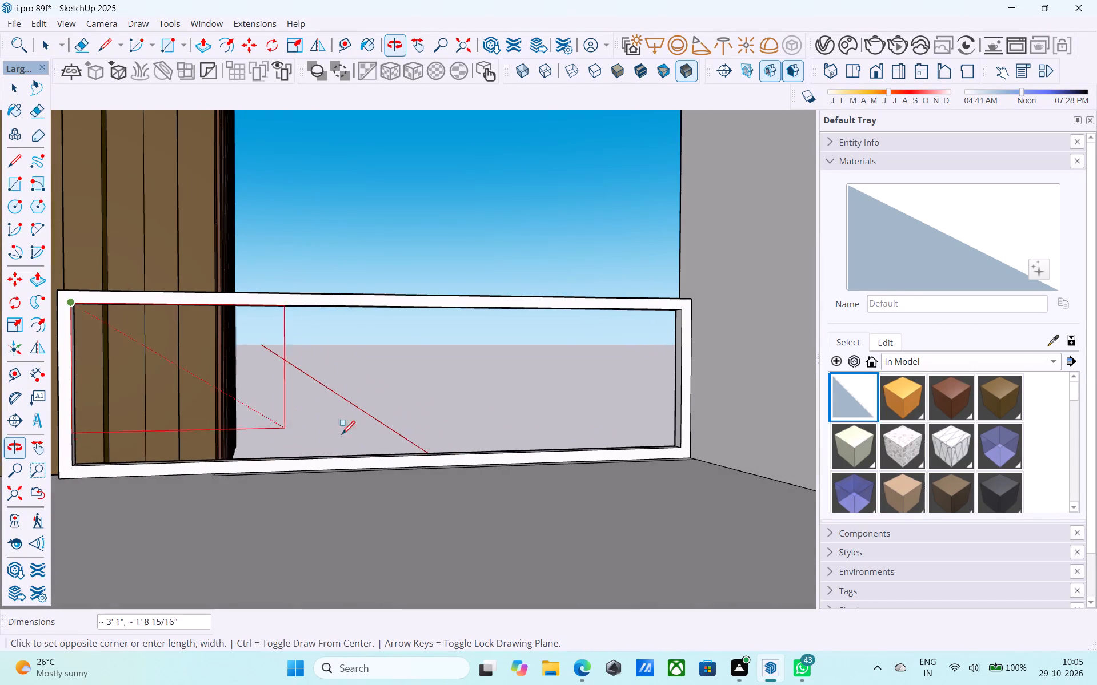
click(683, 446)
Paint the new inner pane of that railing with the Glass_Sky Reflection_01 material.
click(863, 498)
click(516, 410)
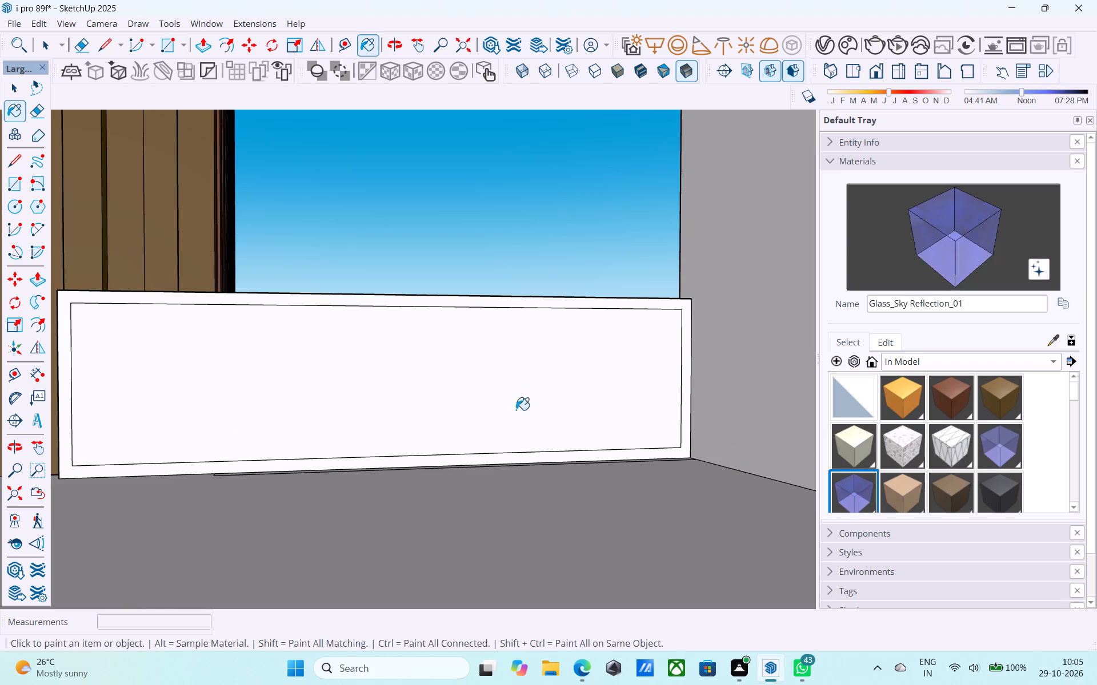
Draw a second rectangle across the outer side of the opening in the railing beside the wood-slatted tower.
scroll(485, 191, up, 13)
middle_drag(489, 175, 1074, 320)
middle_drag(512, 298, 623, 281)
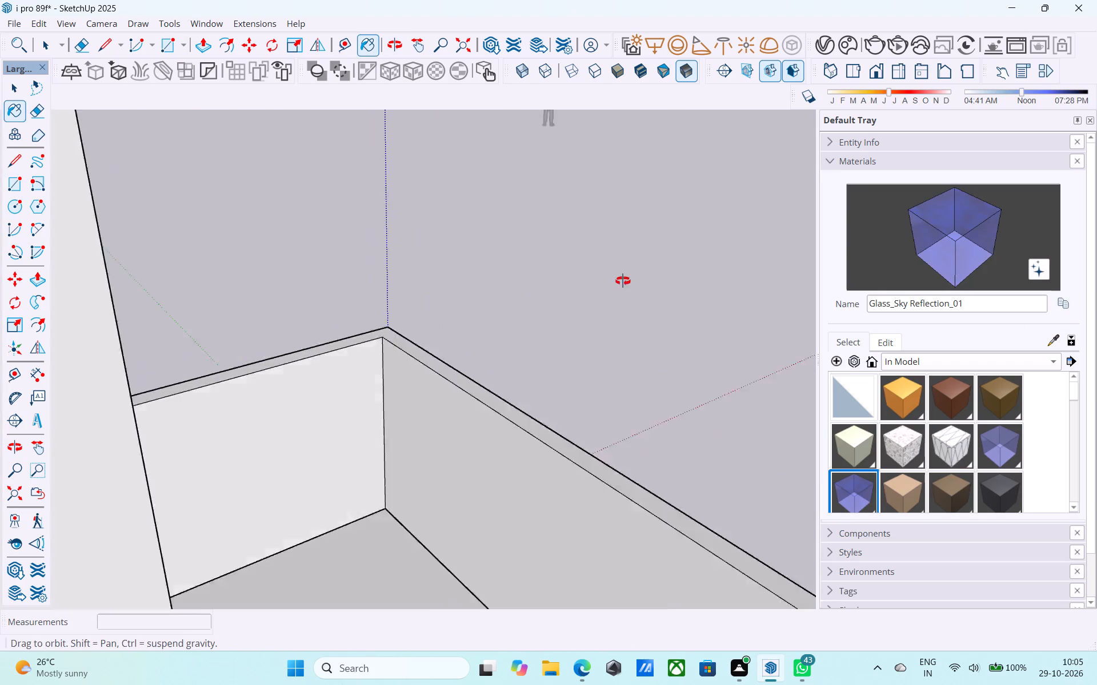
middle_drag(623, 281, 794, 227)
scroll(365, 231, down, 19)
middle_drag(560, 266, 465, 321)
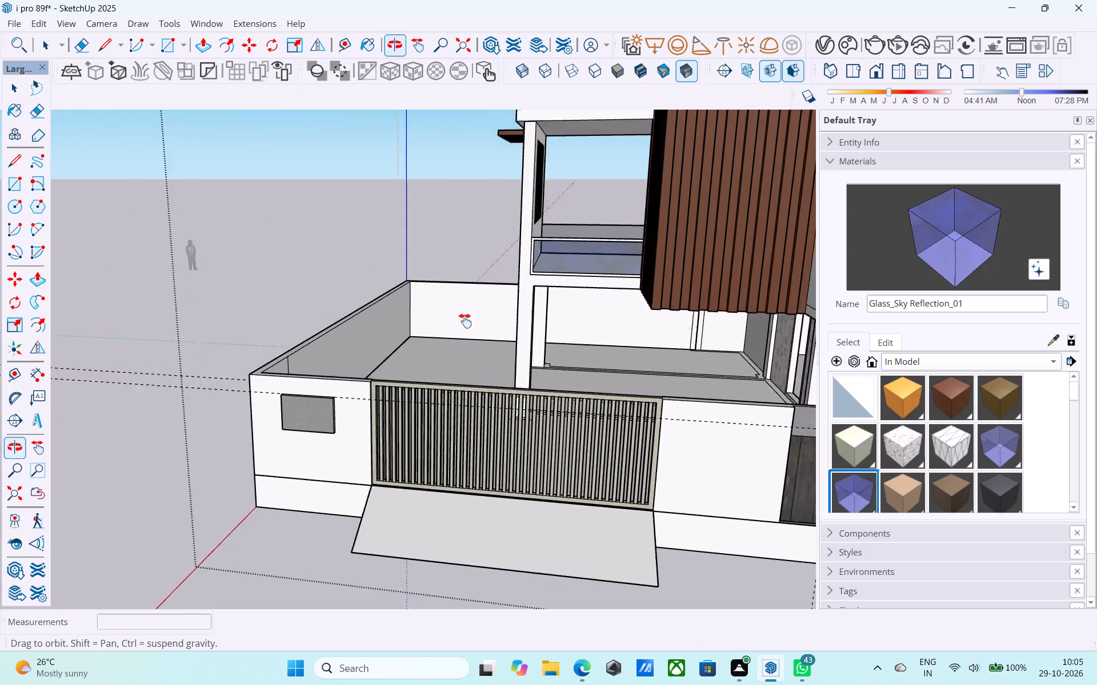
middle_drag(465, 321, 395, 362)
scroll(395, 362, up, 11)
key(space)
middle_drag(434, 342, 404, 303)
key(r)
scroll(403, 303, up, 3)
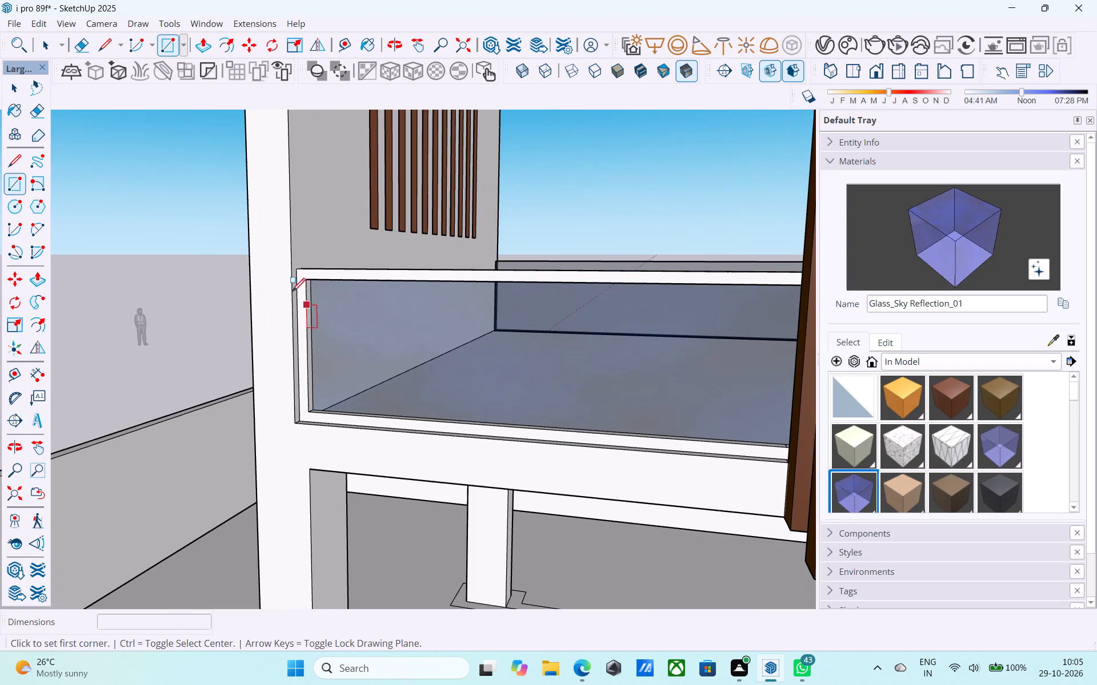
click(305, 276)
scroll(498, 325, down, 2)
middle_drag(498, 325, 737, 311)
scroll(558, 333, up, 13)
middle_drag(487, 317, 517, 324)
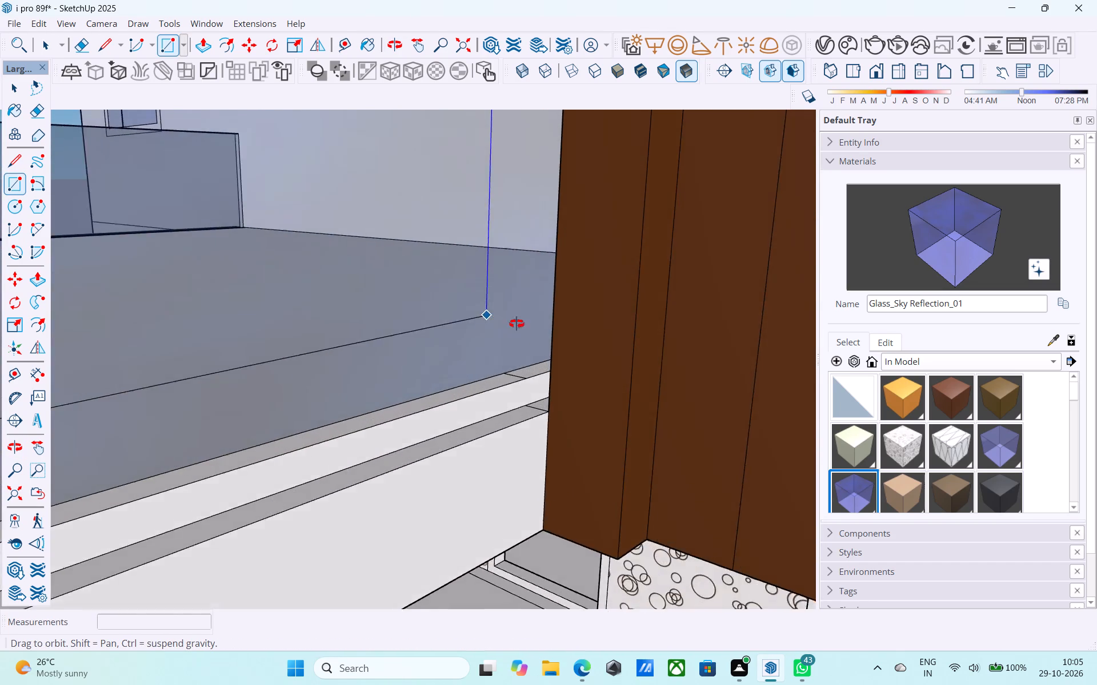
middle_drag(517, 324, 680, 331)
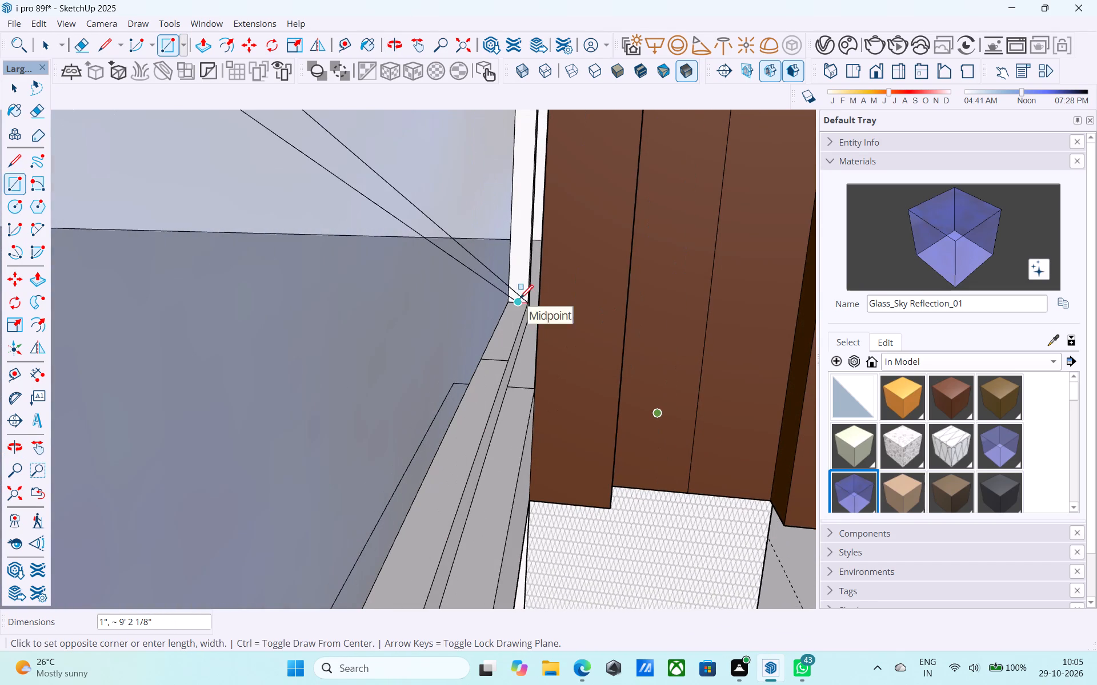
click(529, 301)
Paint the outer pane of the railing beside the wood-slatted tower with the Glass_Sky Reflection_01 material.
click(955, 235)
click(441, 248)
scroll(459, 254, up, 1)
middle_drag(455, 255, 215, 262)
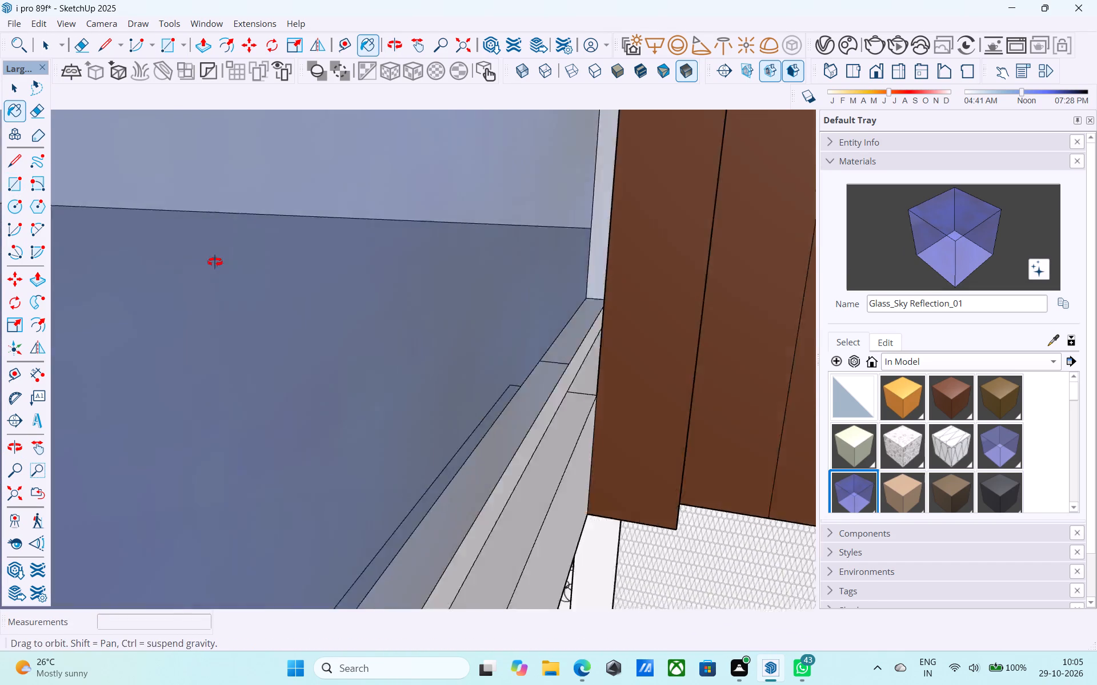
middle_drag(215, 262, 207, 262)
scroll(206, 262, down, 20)
scroll(206, 262, down, 17)
key(space)
Save the model.
middle_drag(277, 378, 278, 382)
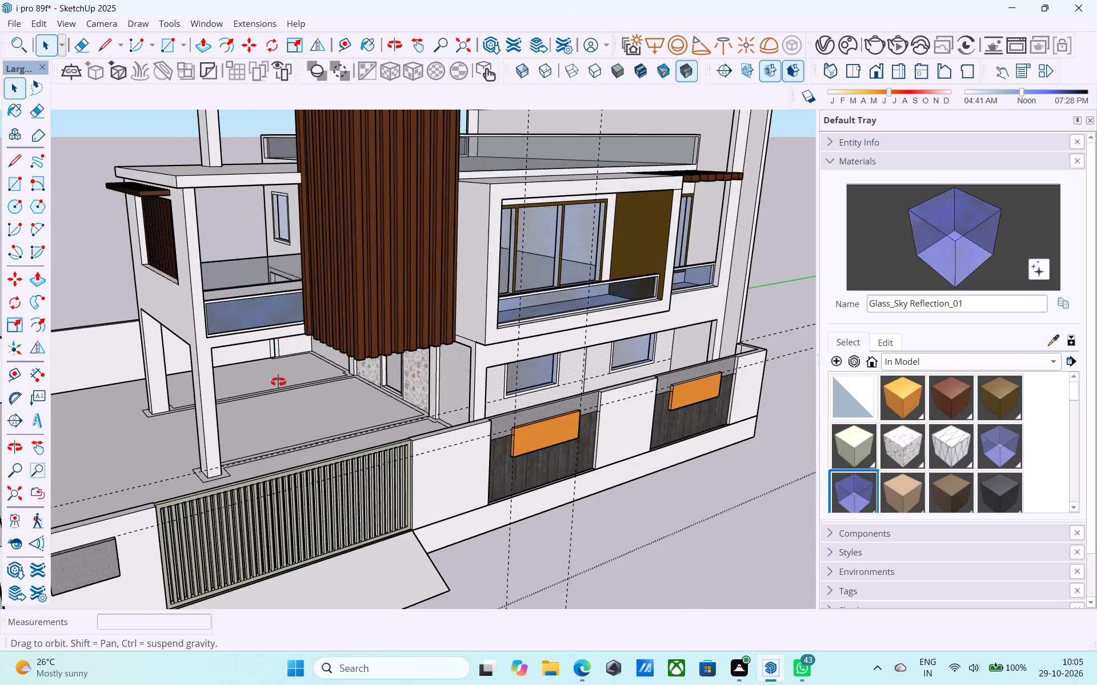
middle_drag(278, 382, 286, 365)
scroll(286, 365, up, 5)
key(ctrl+s)
Examine the house's exterior from the front, the side and beneath the porch for railings that still need finishing.
scroll(271, 357, down, 9)
shift+middle_drag(267, 373, 265, 410)
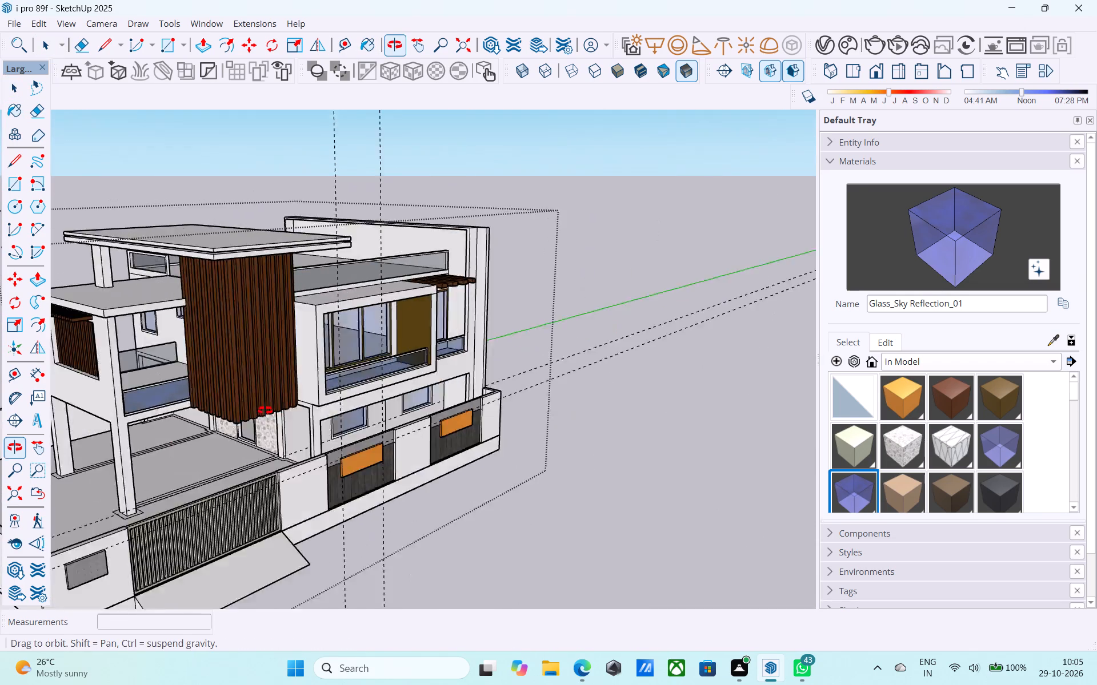
shift+middle_drag(265, 410, 394, 375)
middle_drag(394, 375, 391, 360)
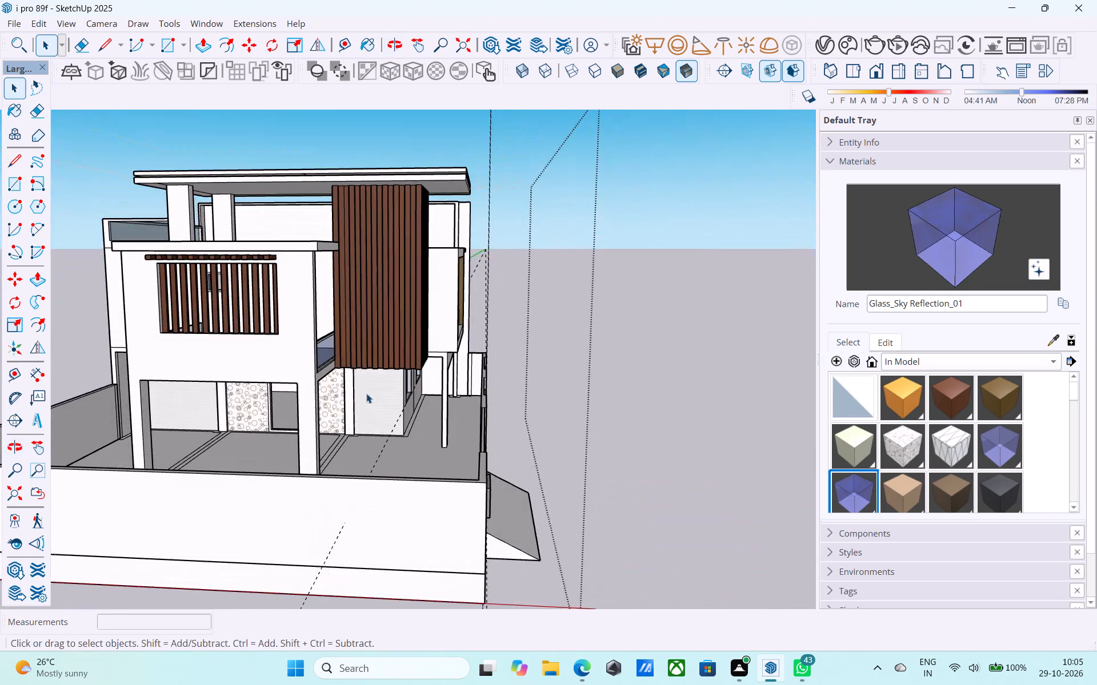
scroll(357, 397, up, 1)
scroll(357, 397, down, 2)
shift+middle_drag(357, 397, 412, 381)
scroll(369, 409, up, 3)
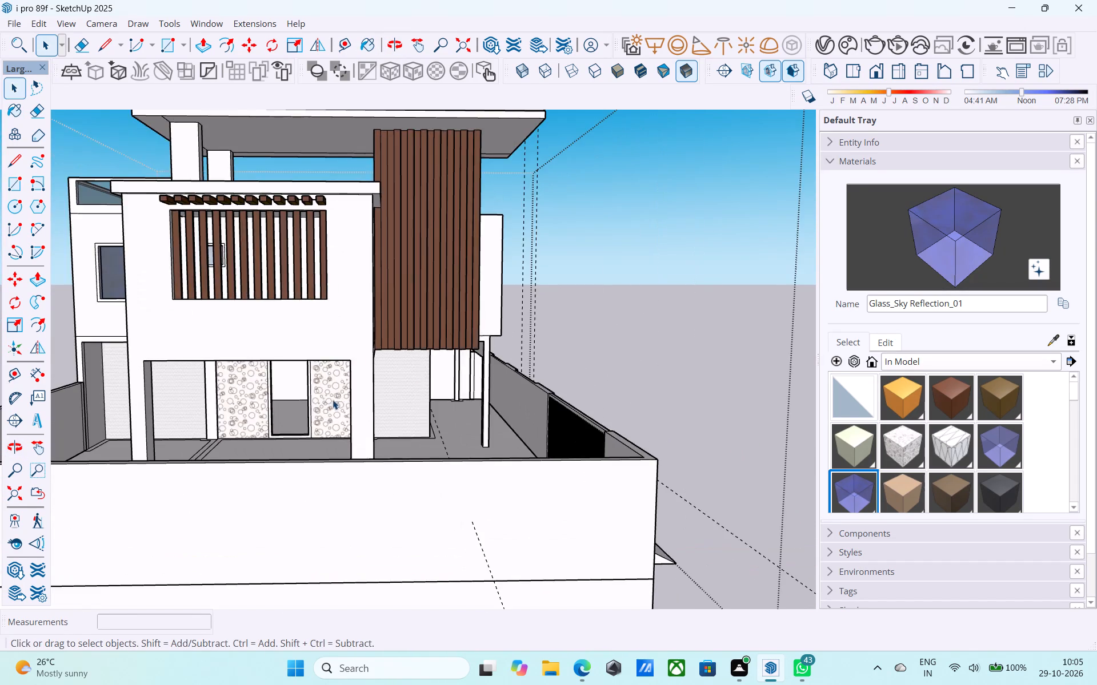
scroll(314, 393, up, 4)
scroll(313, 390, down, 4)
middle_drag(313, 390, 313, 355)
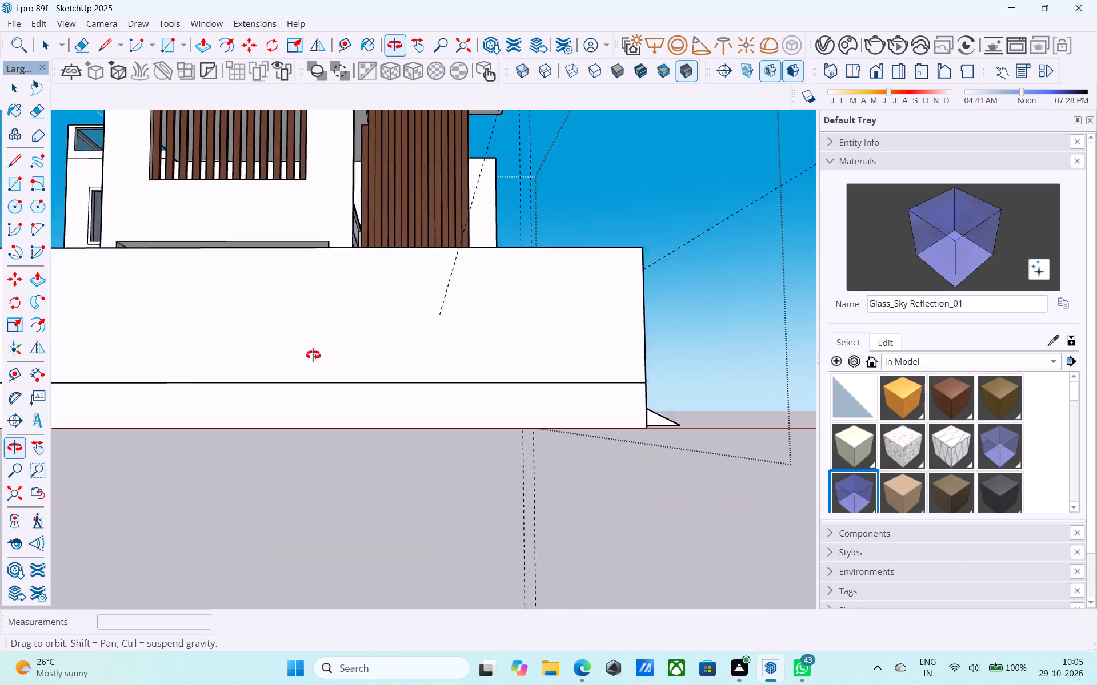
middle_drag(313, 355, 318, 361)
scroll(283, 315, up, 9)
middle_drag(286, 294, 421, 220)
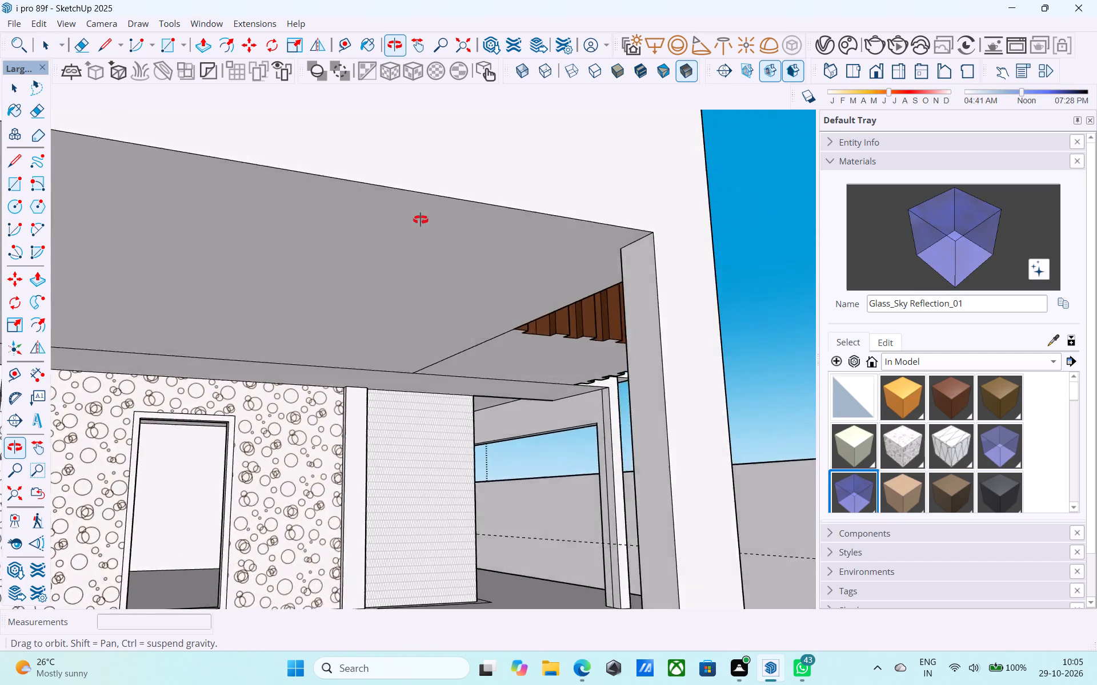
middle_drag(421, 220, 467, 188)
scroll(469, 192, down, 1)
middle_drag(472, 223, 288, 265)
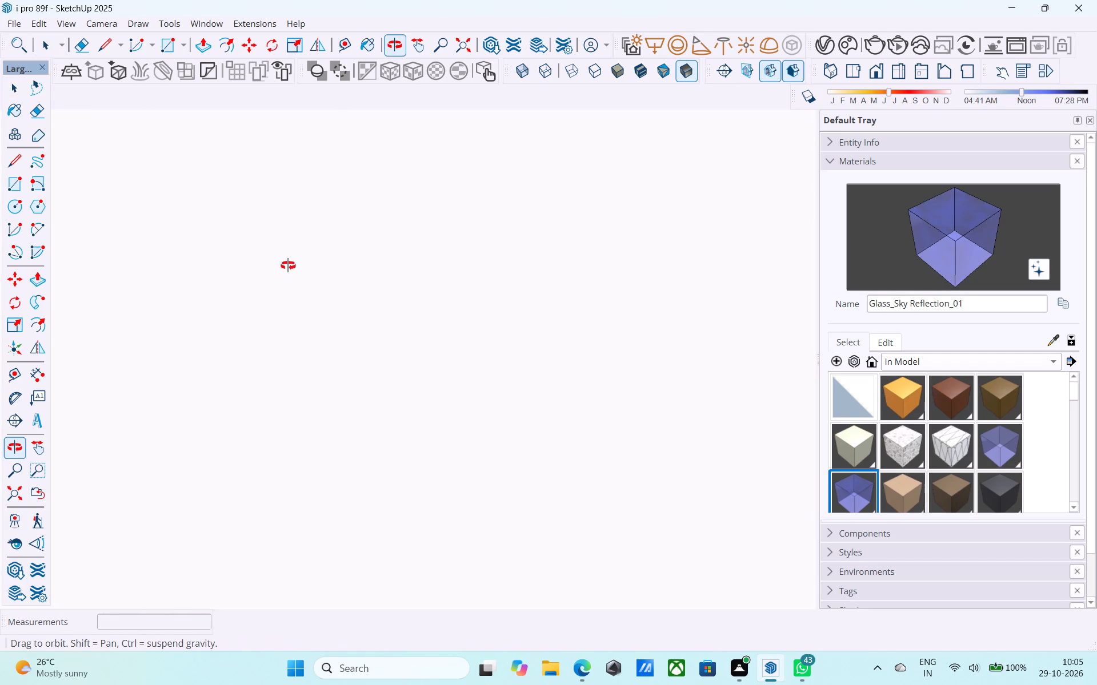
middle_drag(288, 265, 230, 406)
scroll(230, 407, down, 7)
middle_drag(247, 414, 89, 404)
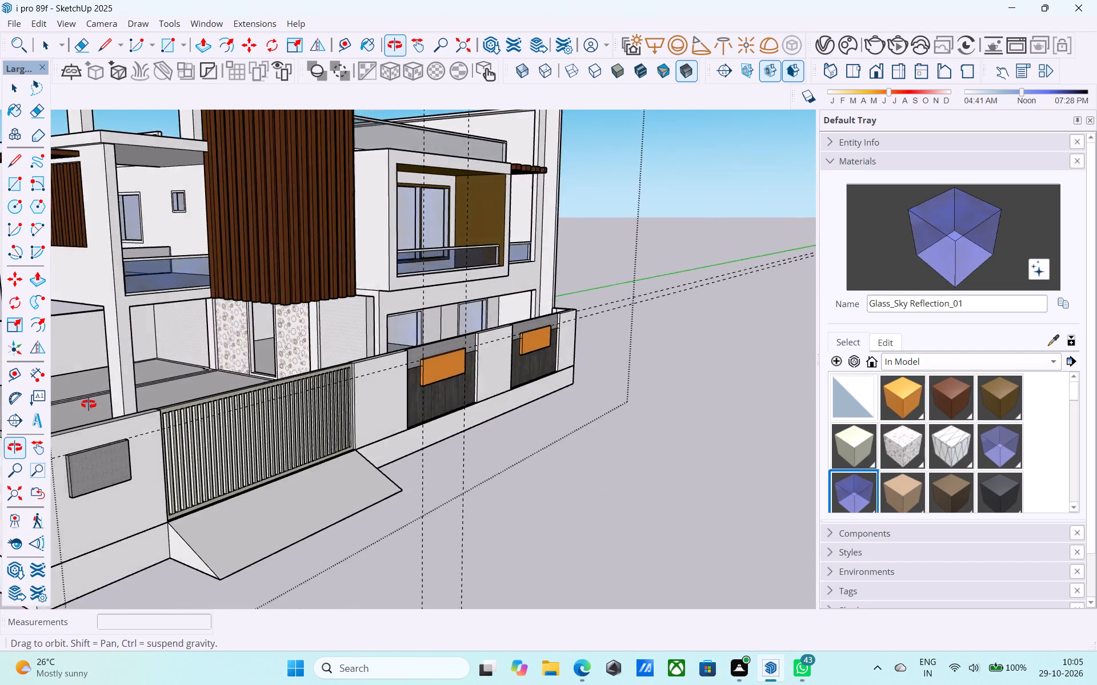
middle_drag(89, 404, 131, 440)
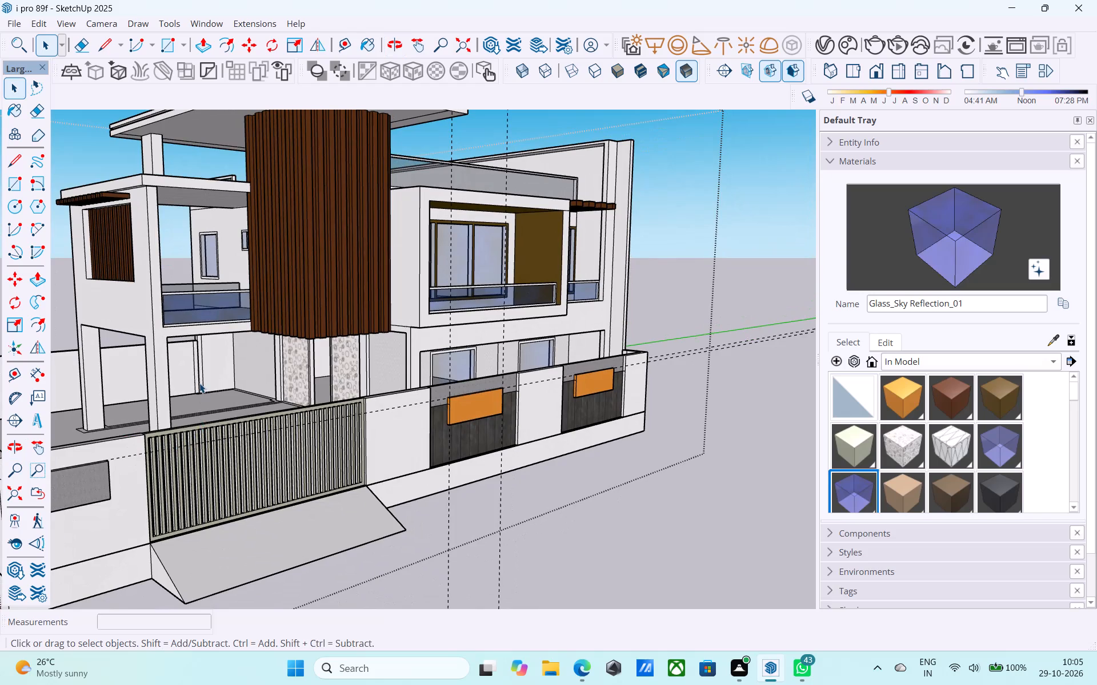
middle_drag(227, 335, 173, 381)
shift+middle_drag(225, 336, 261, 380)
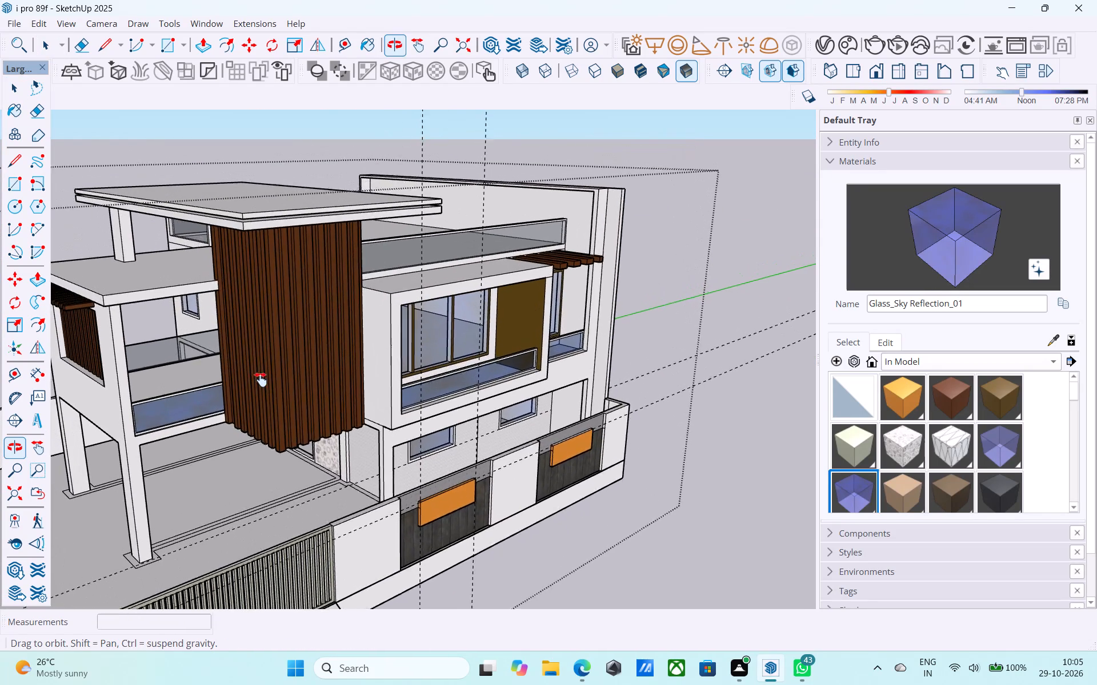
shift+middle_drag(261, 380, 381, 371)
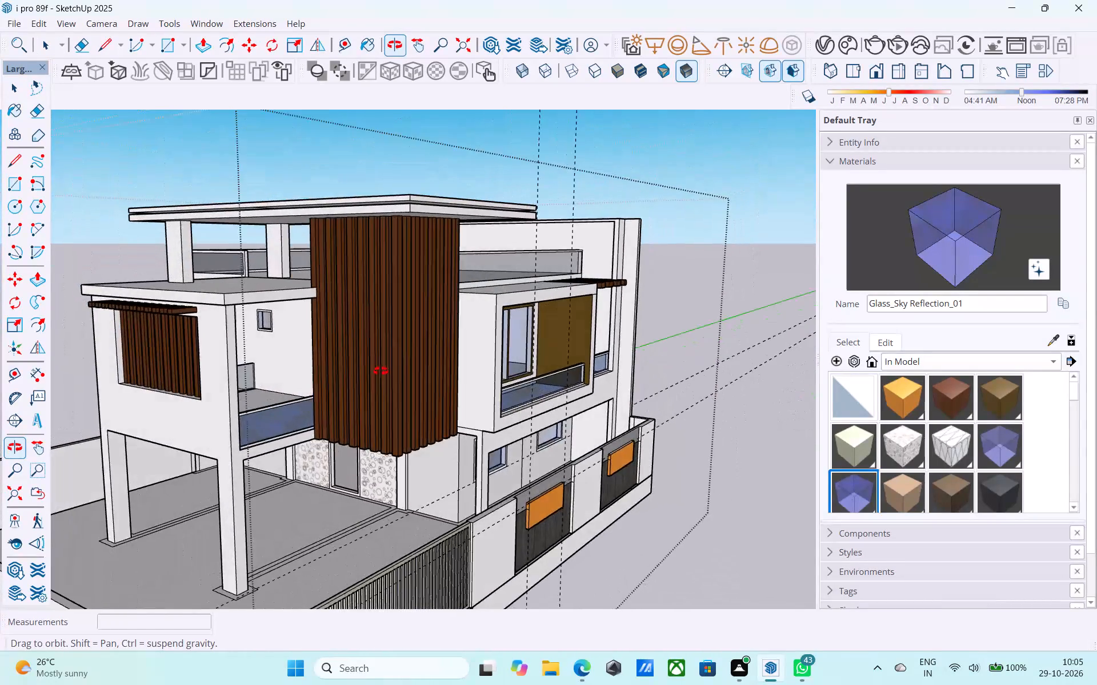
Paint the outer and inner faces of the opposite railing of the balcony above the car porch with the in-model Default material.
shift+middle_drag(381, 371, 704, 368)
middle_drag(503, 377, 631, 377)
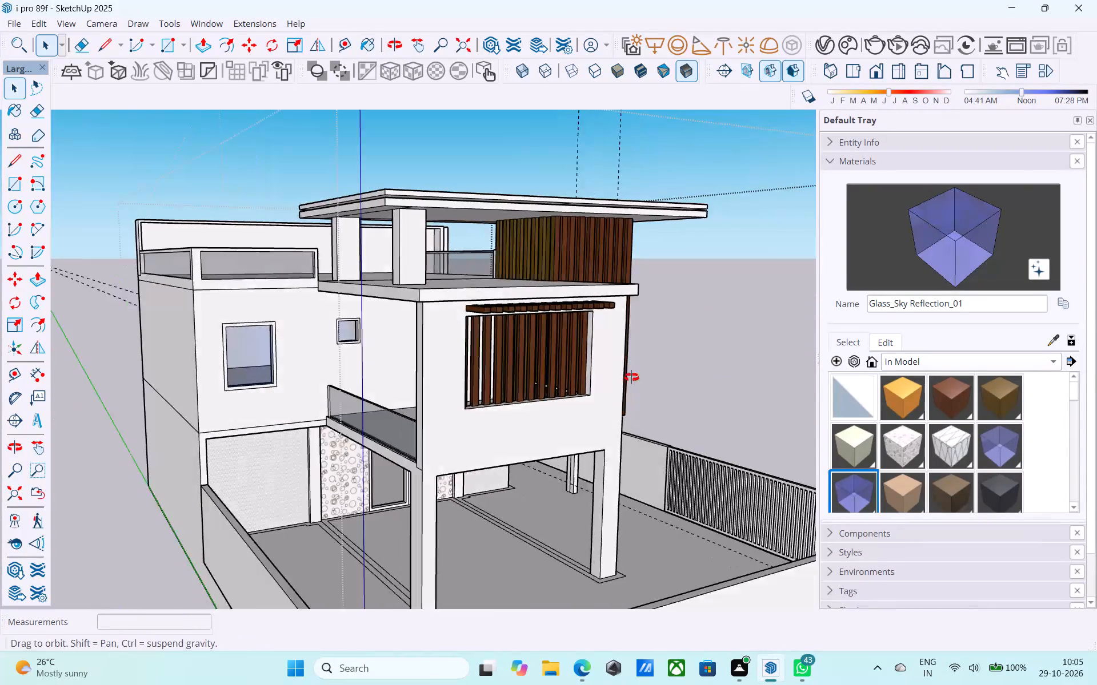
middle_drag(631, 377, 683, 399)
shift+middle_drag(546, 432, 473, 431)
click(852, 400)
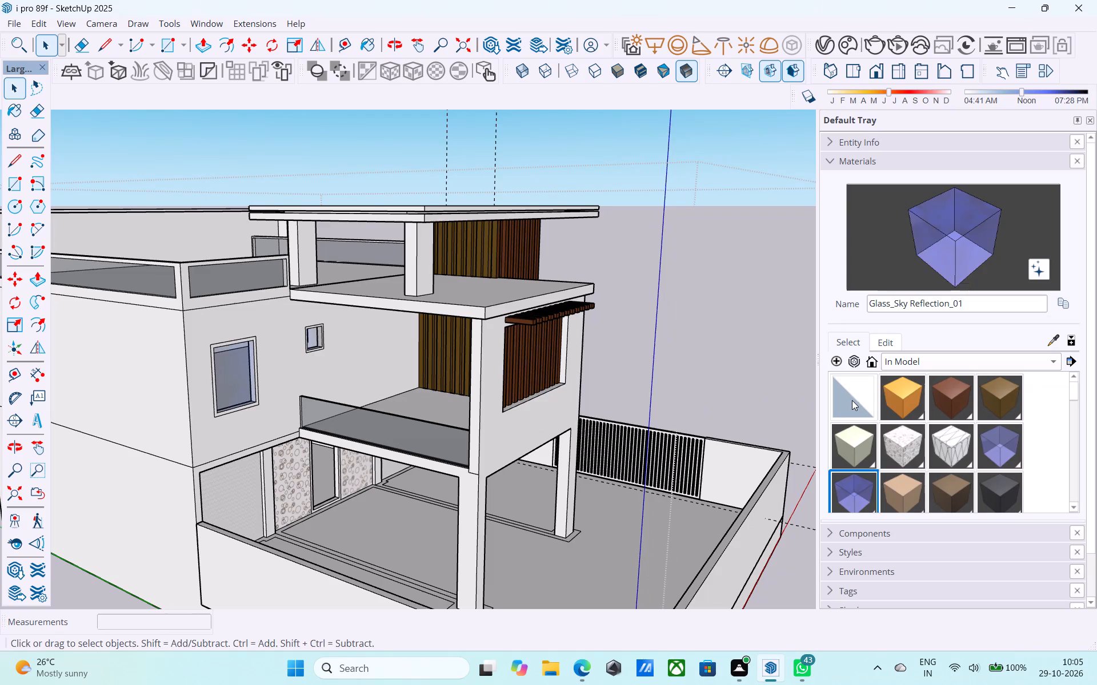
scroll(156, 424, up, 11)
click(473, 422)
scroll(290, 332, up, 5)
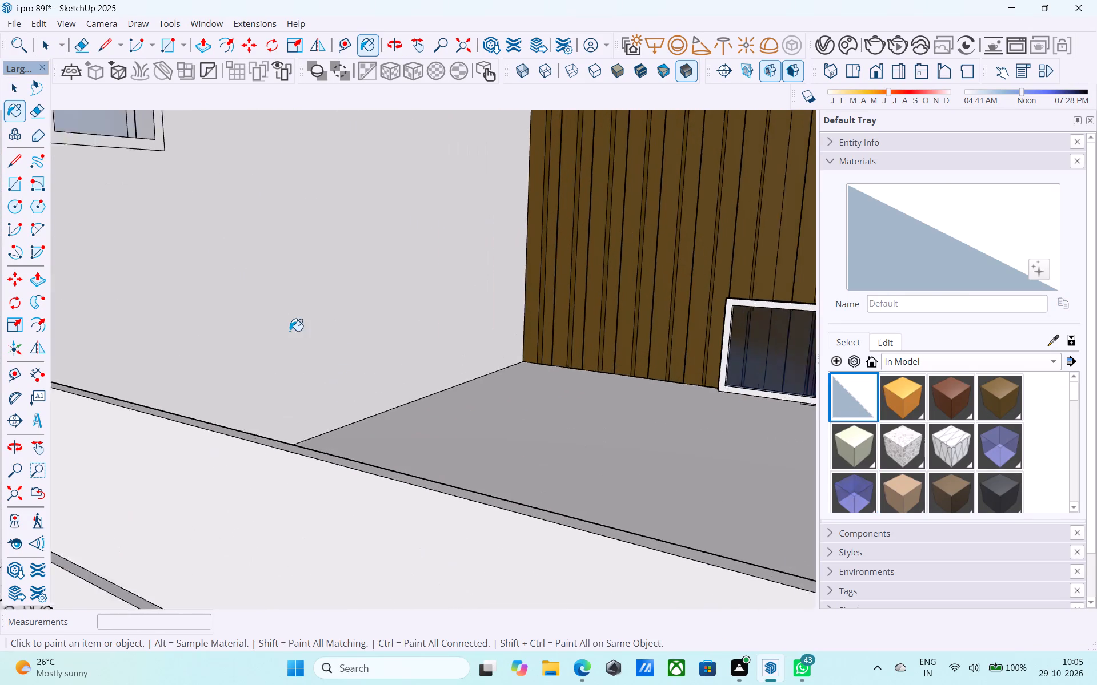
scroll(290, 331, up, 2)
middle_drag(240, 358, 239, 329)
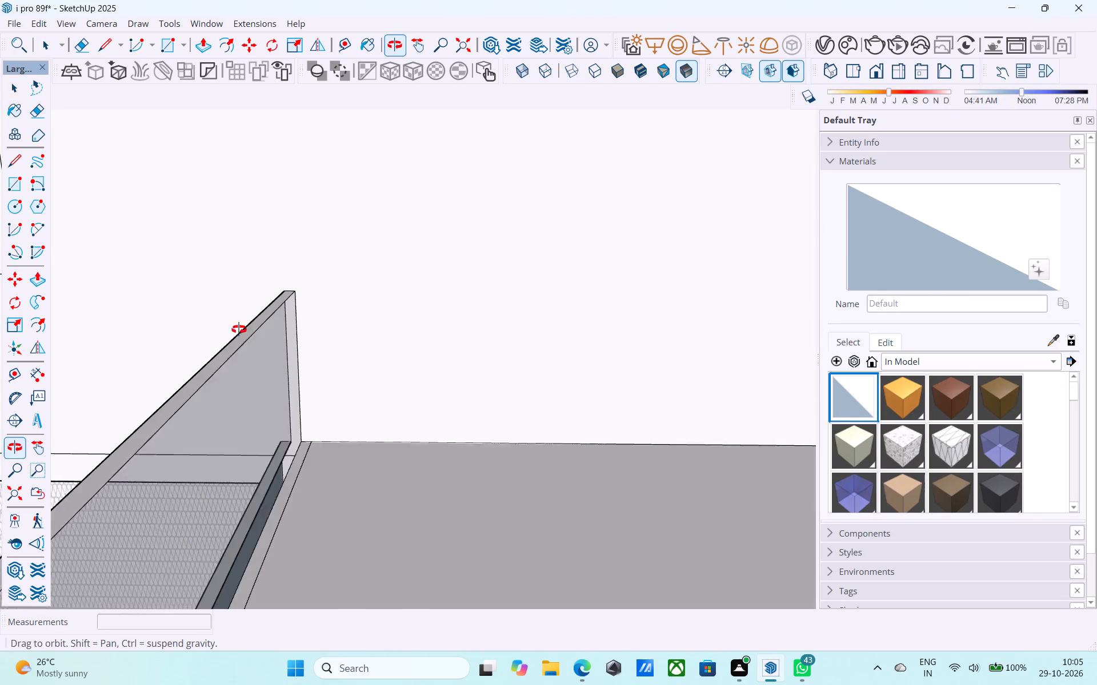
middle_drag(239, 329, 239, 330)
click(244, 383)
Offset the outline of that opposite railing's outer face inward by 2".
middle_drag(244, 384, 538, 311)
scroll(537, 310, up, 1)
scroll(375, 268, down, 9)
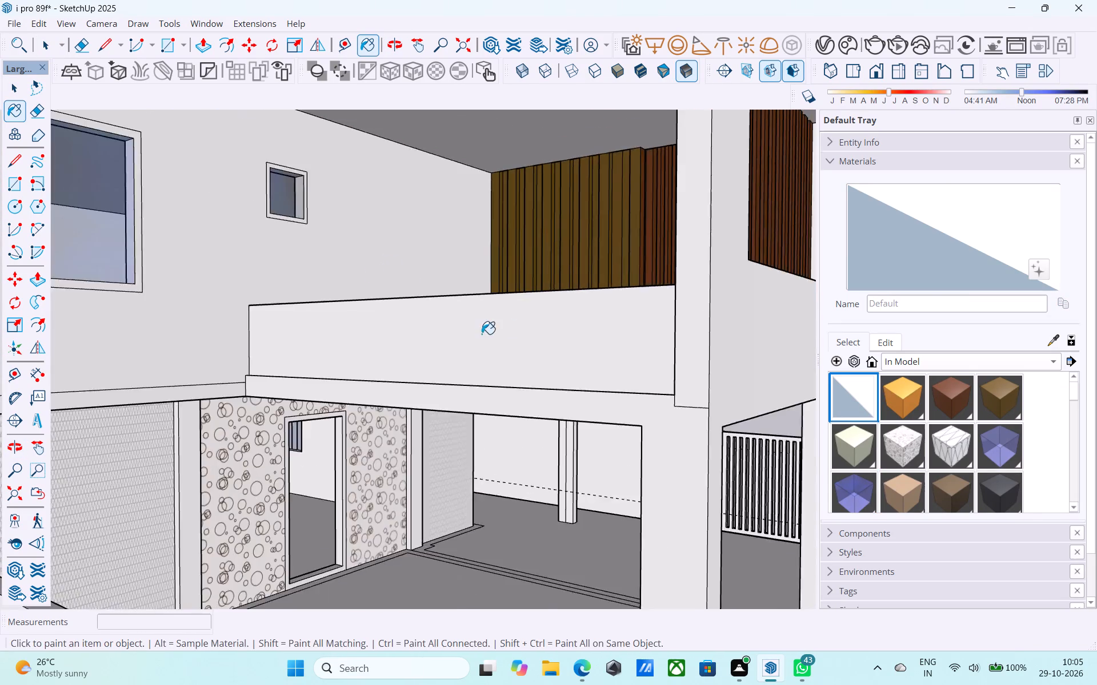
shift+middle_drag(503, 332, 662, 369)
scroll(723, 339, down, 4)
middle_drag(539, 390, 395, 397)
scroll(578, 331, down, 6)
scroll(141, 389, up, 6)
key(space)
scroll(378, 324, up, 3)
click(371, 326)
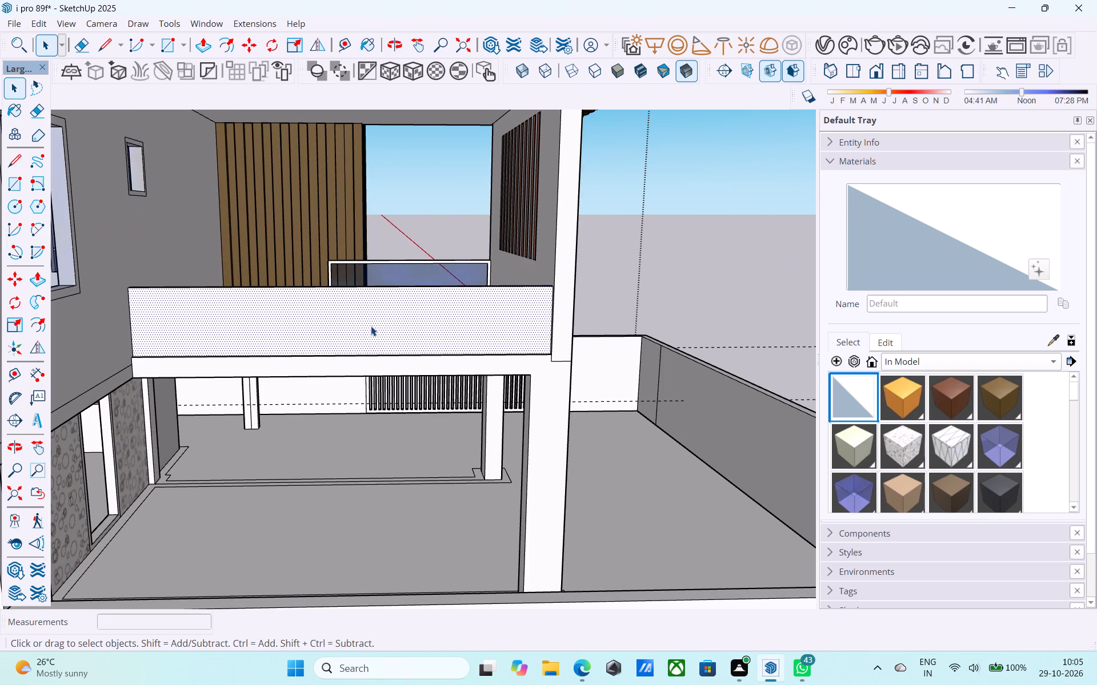
scroll(371, 326, up, 2)
key(f)
click(371, 326)
text(2")
key(Return)
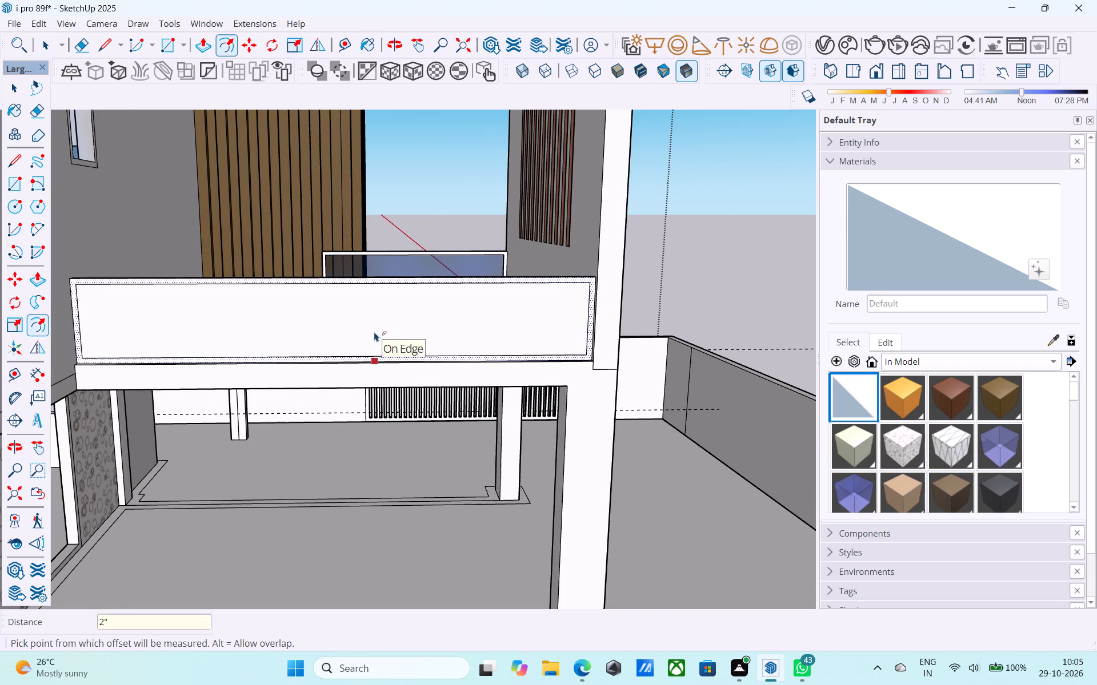
Push the inset face of the opposite railing above the car porch through its full thickness to leave an open frame.
key(space)
click(374, 332)
scroll(374, 332, up, 2)
key(p)
click(374, 332)
scroll(374, 332, up, 3)
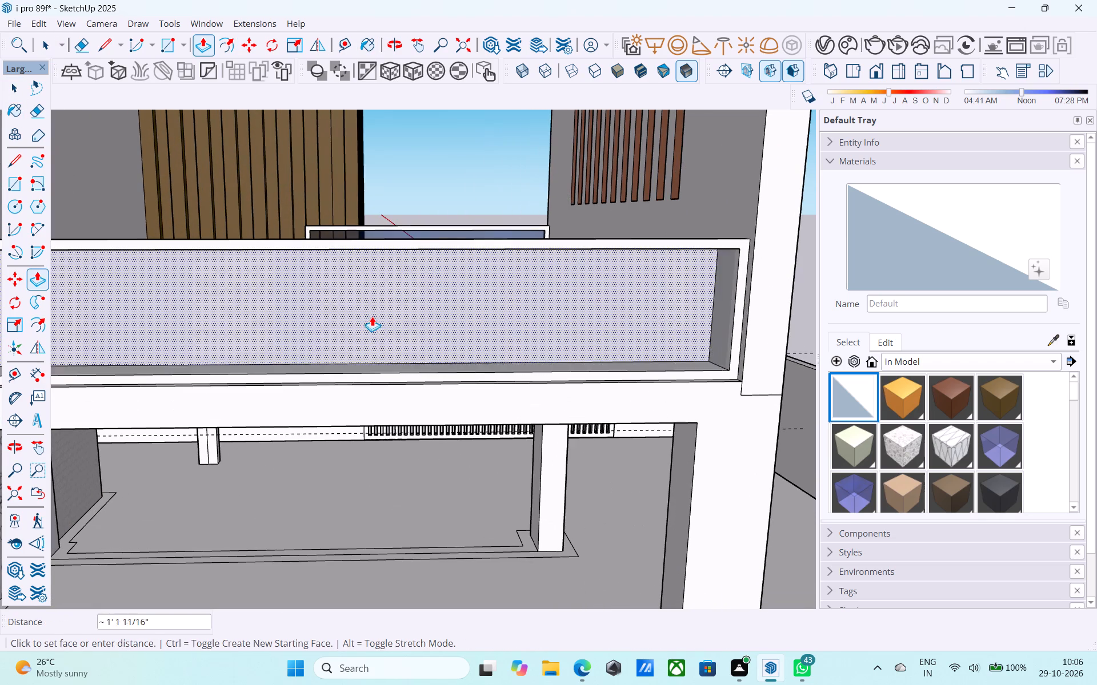
click(370, 308)
key(space)
scroll(370, 308, down, 4)
middle_drag(370, 308, 330, 295)
scroll(323, 295, down, 4)
shift+middle_drag(209, 279, 250, 284)
Draw a rectangle filling the railing frame's opening along its inner edge, corner to opposite corner.
key(r)
scroll(109, 272, up, 4)
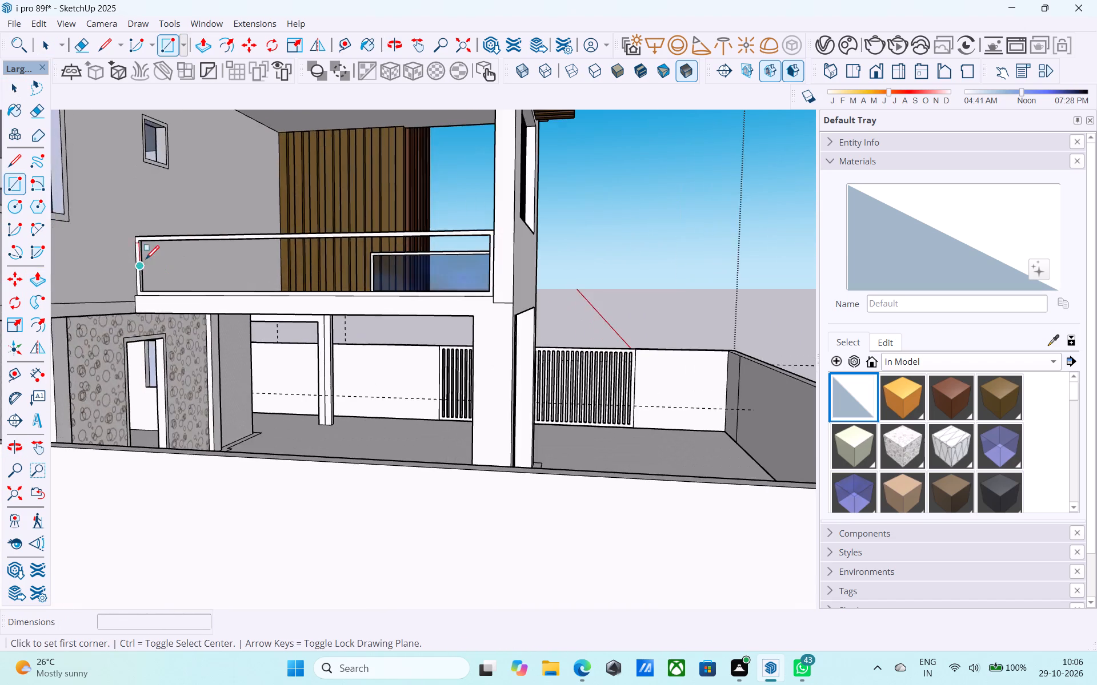
scroll(146, 260, up, 4)
shift+middle_drag(141, 227, 137, 235)
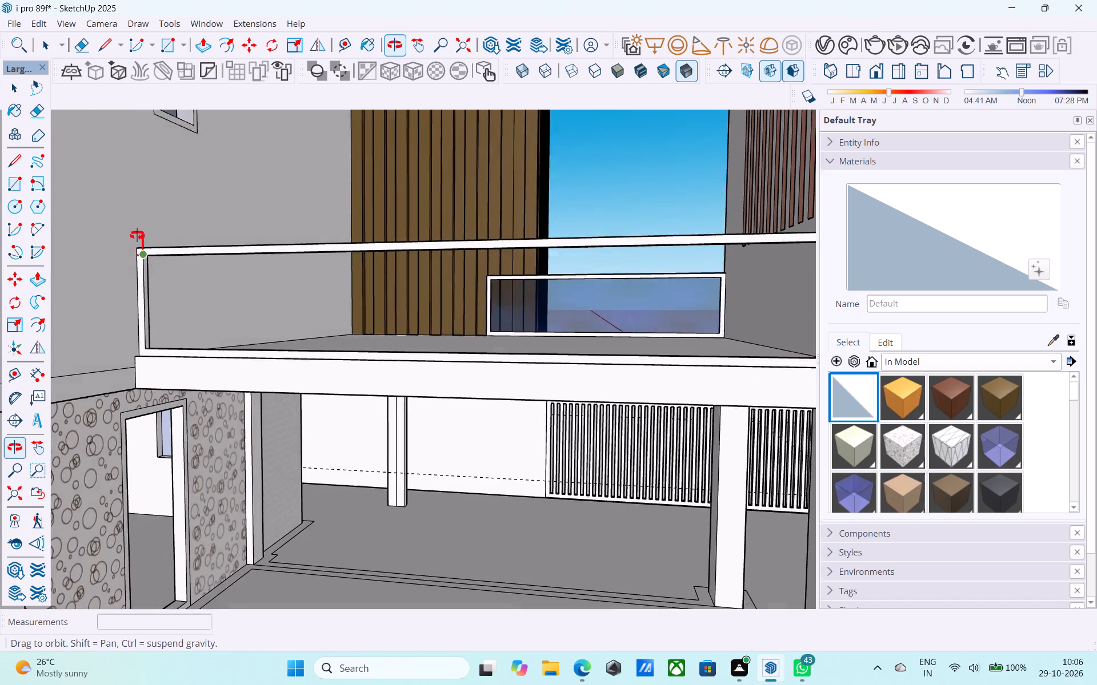
shift+middle_drag(137, 235, 120, 211)
scroll(191, 283, up, 9)
click(126, 234)
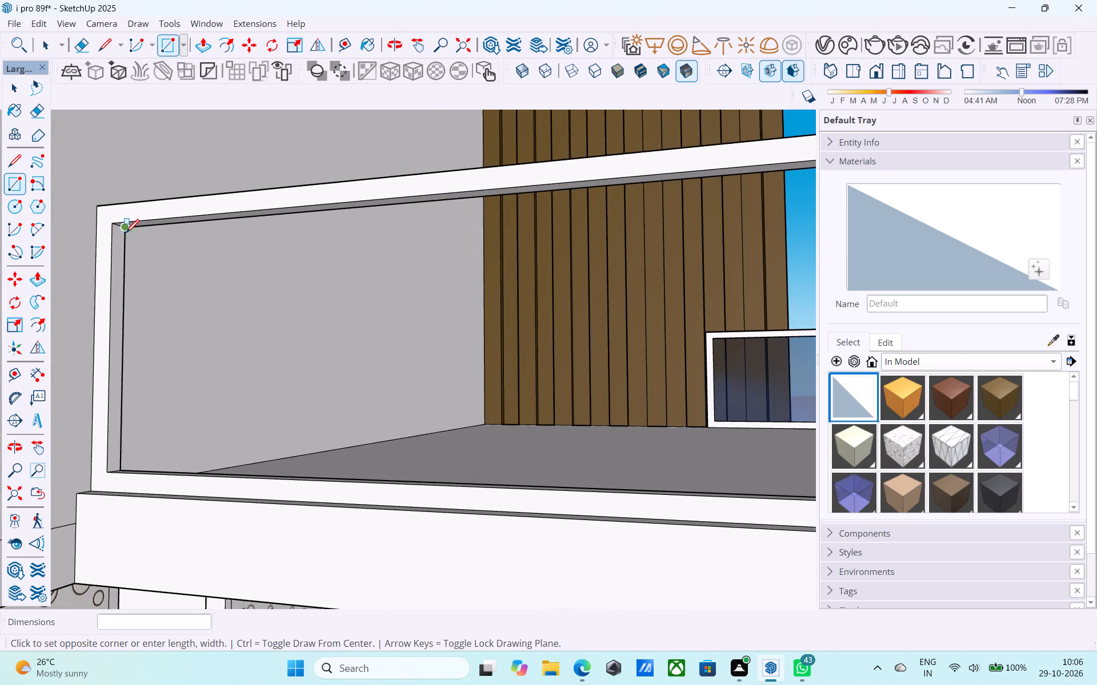
scroll(126, 230, down, 11)
middle_drag(270, 295, 229, 382)
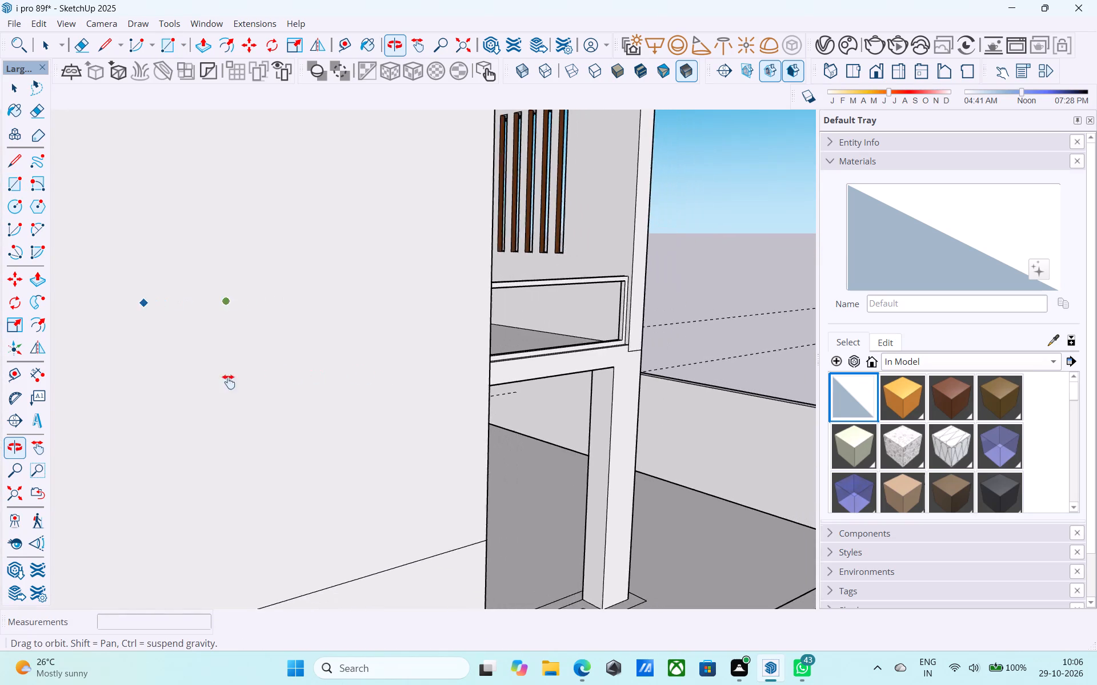
middle_drag(229, 382, 189, 382)
shift+middle_drag(509, 335, 410, 358)
scroll(422, 359, up, 13)
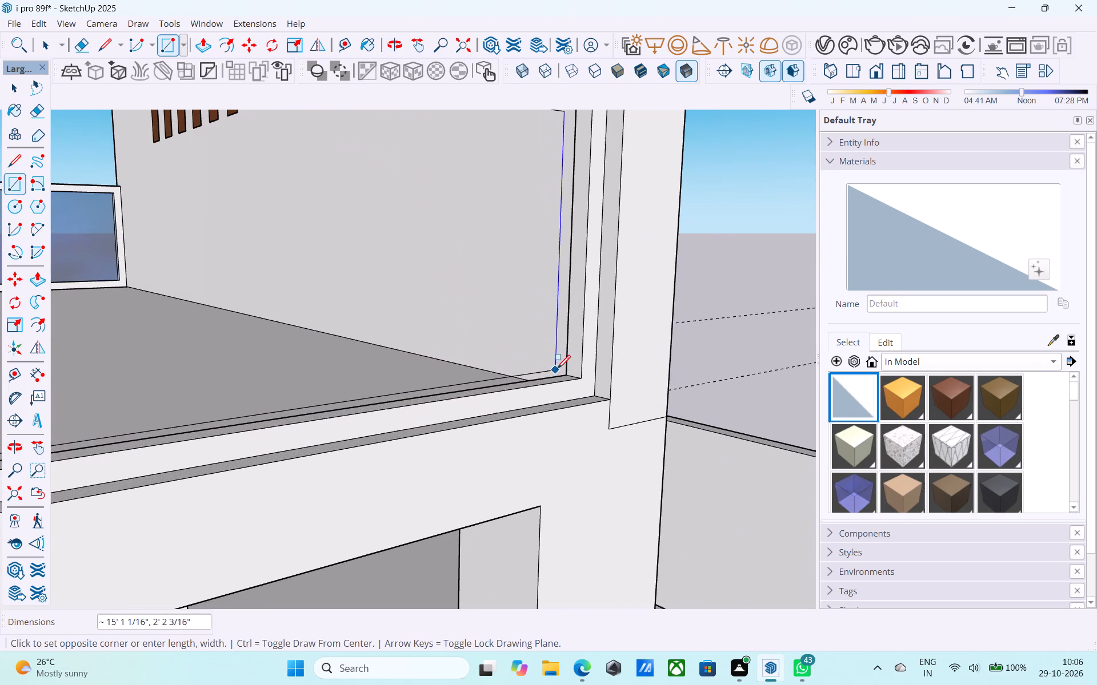
click(564, 371)
scroll(564, 371, down, 1)
shift+middle_drag(564, 371, 594, 439)
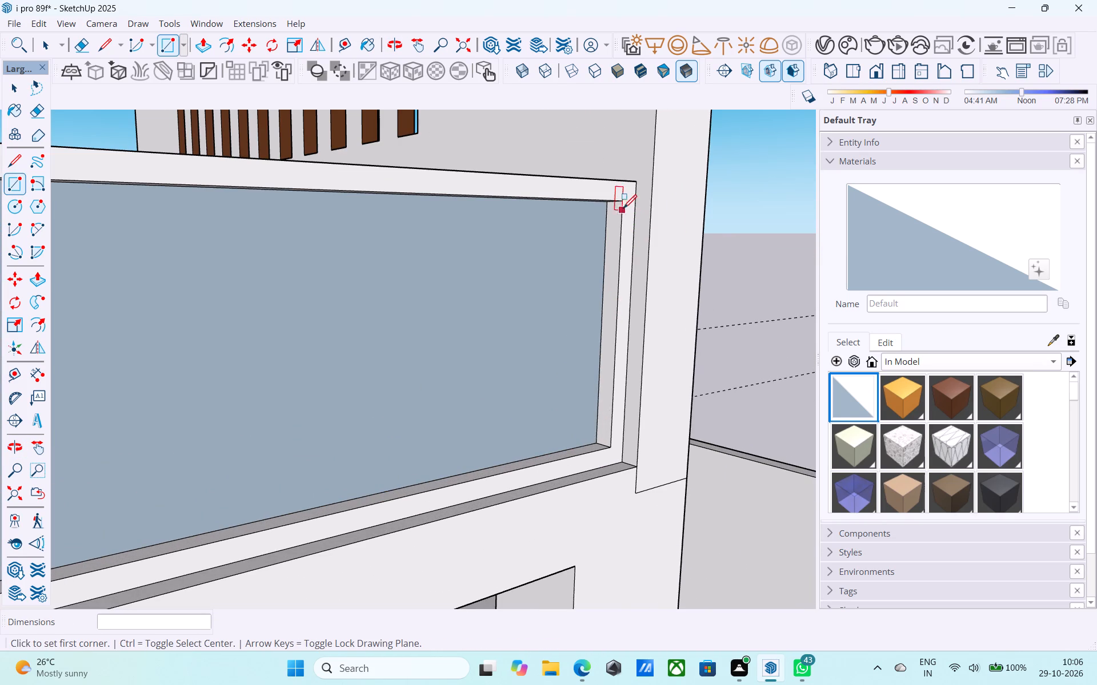
Draw a second rectangle of 14' 11" by 2' 2" across the outer edge of the same railing opening.
click(623, 208)
scroll(623, 213, down, 5)
middle_drag(578, 273, 367, 399)
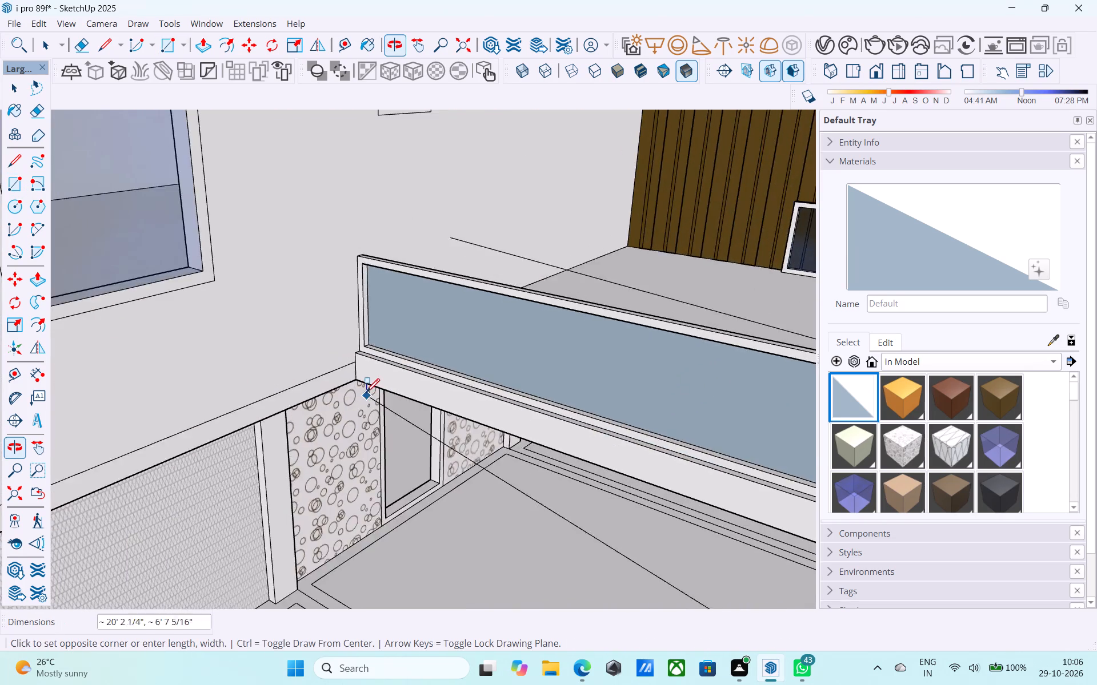
scroll(366, 392, up, 5)
click(362, 304)
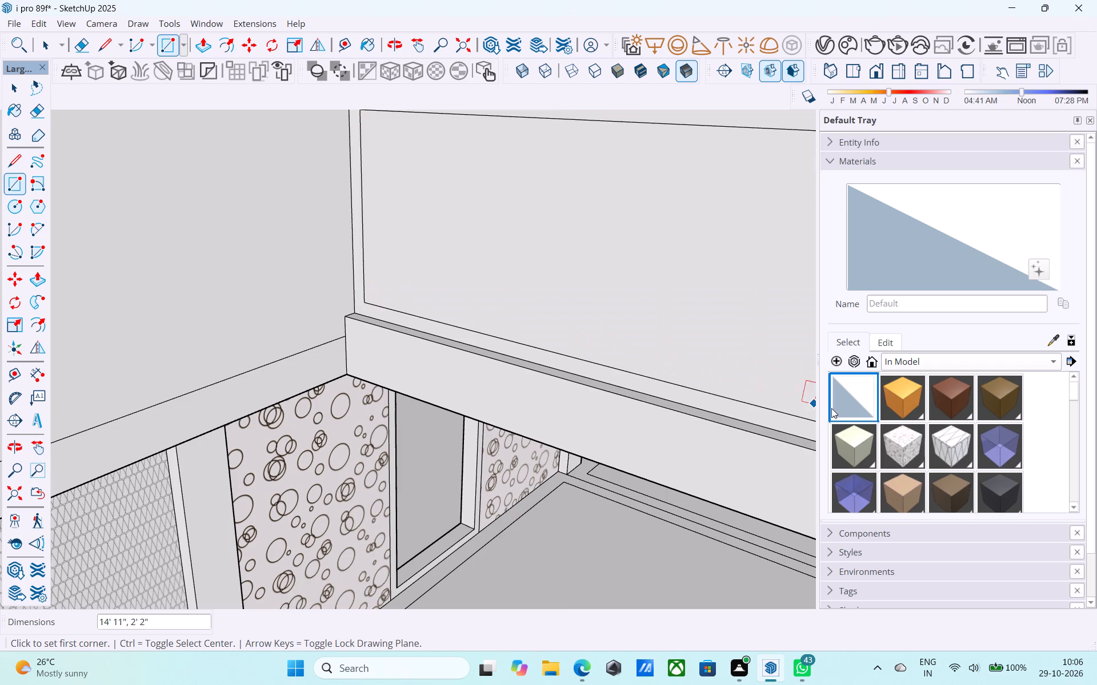
Paint the outer and inner panes of that railing with the in-model Glass_Sky Reflection_01 material.
click(851, 498)
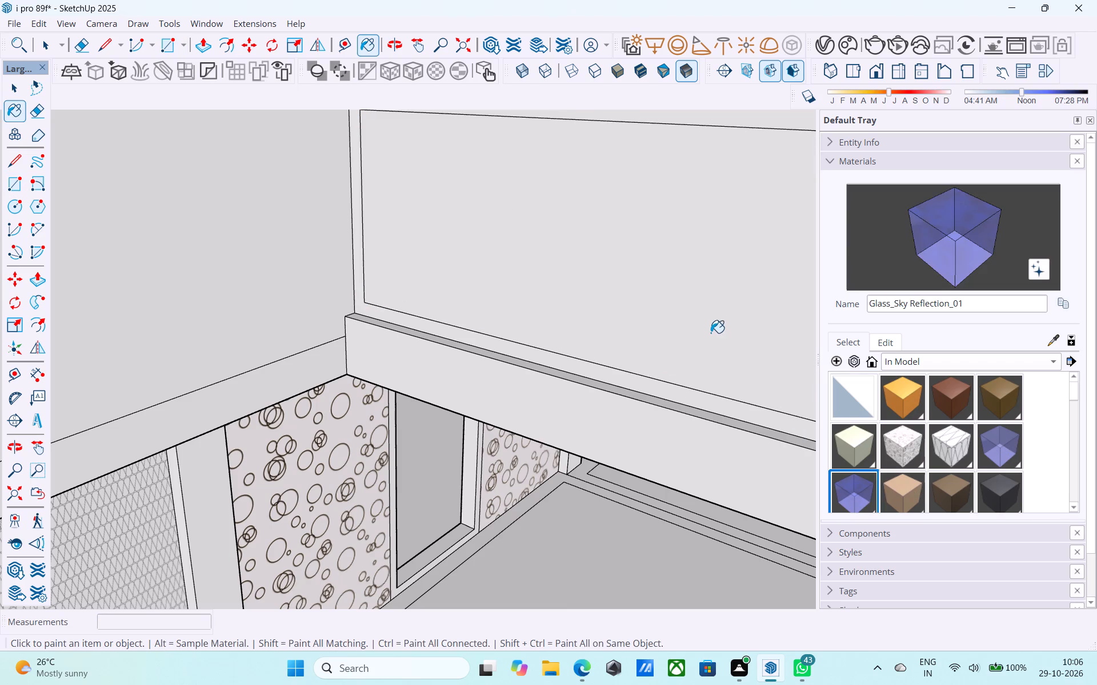
click(711, 333)
scroll(564, 306, down, 13)
middle_drag(622, 368, 108, 362)
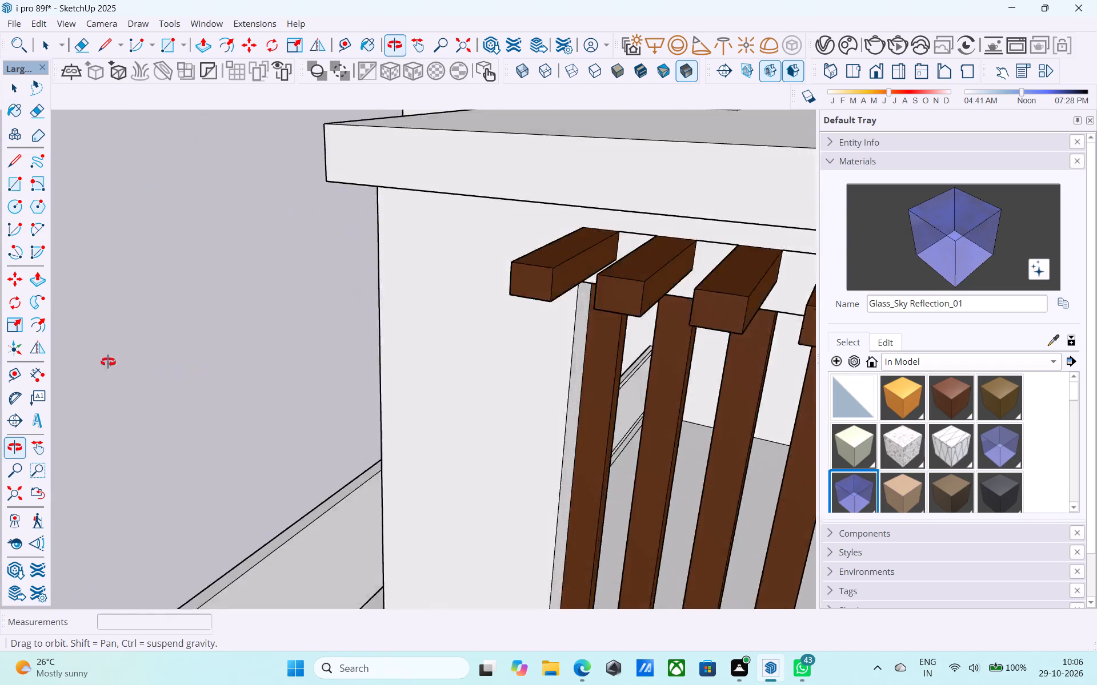
middle_drag(108, 362, 0, 311)
scroll(0, 311, down, 5)
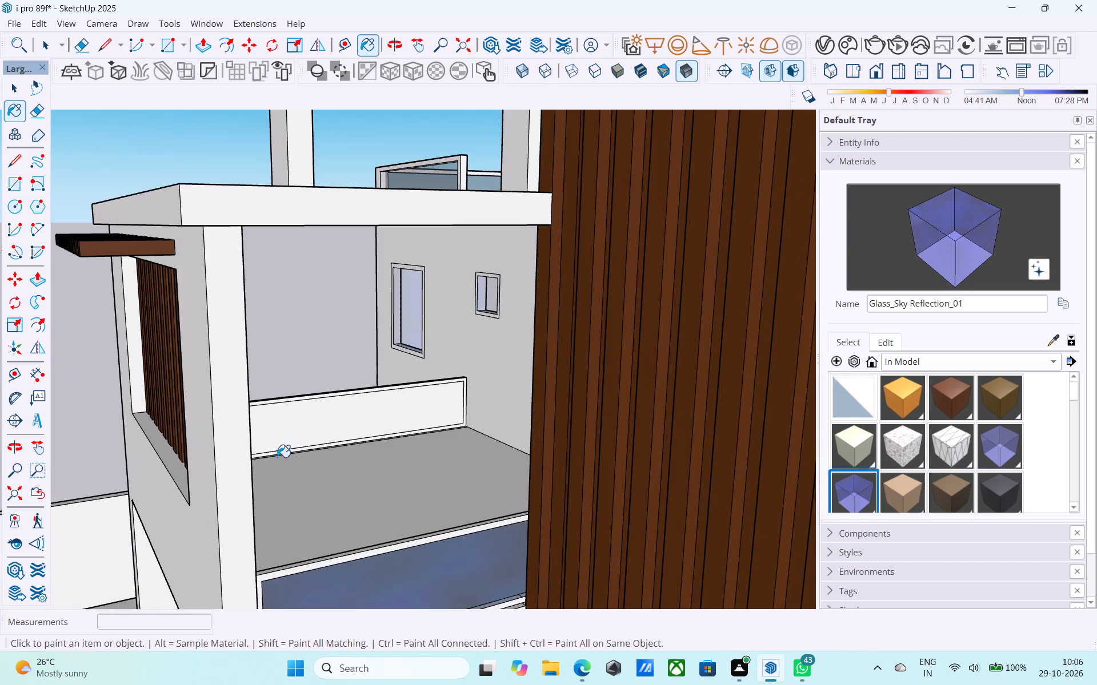
scroll(284, 455, up, 3)
click(325, 424)
scroll(325, 422, up, 3)
scroll(325, 422, down, 9)
key(space)
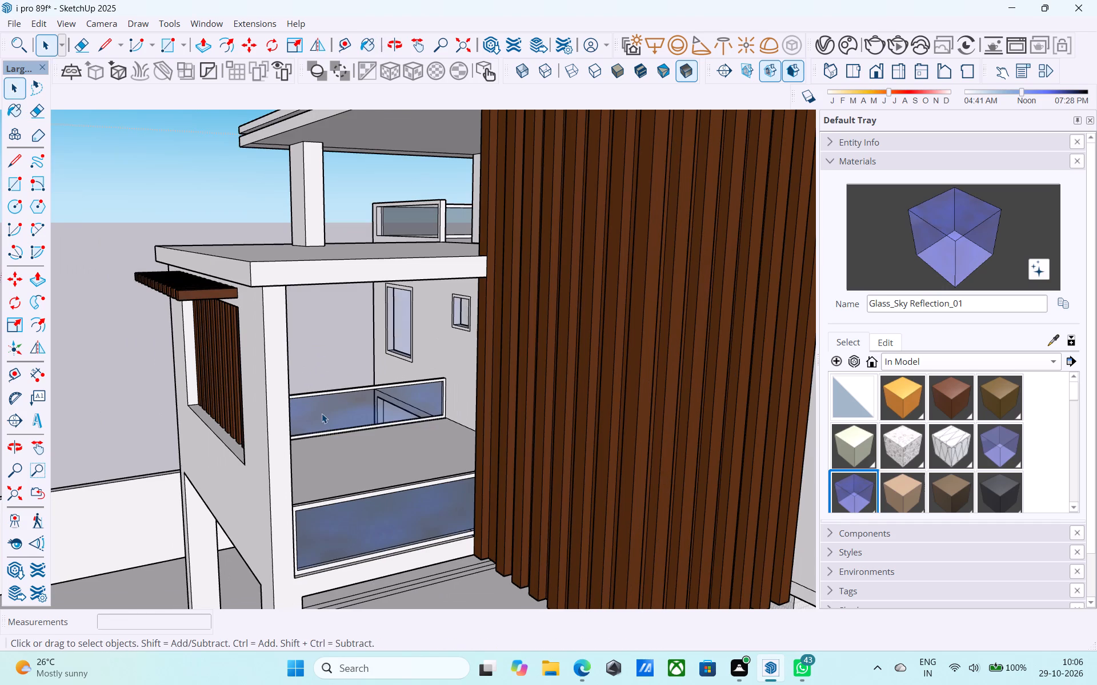
Save the model.
key(ctrl+s)
Paint Glass_Sky Reflection_01 on the front roof parapet's outer panel and the inner panels of the rear and short side parapets.
scroll(321, 412, down, 13)
middle_drag(261, 372, 266, 296)
middle_drag(486, 377, 410, 444)
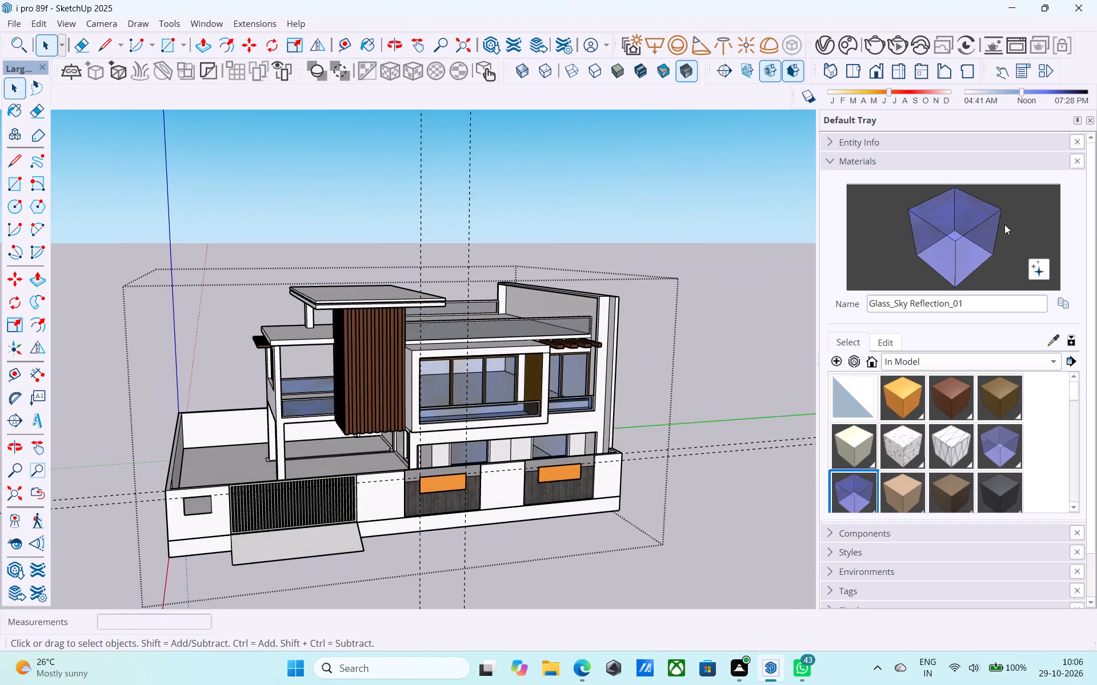
click(996, 227)
scroll(538, 279, up, 8)
click(500, 386)
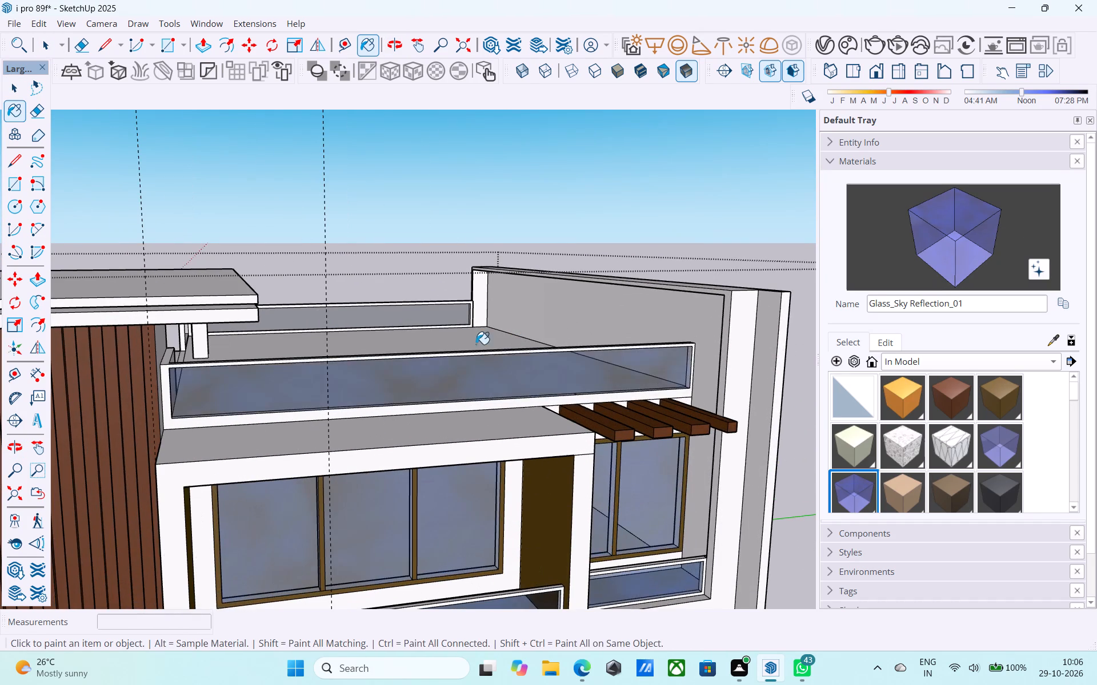
middle_drag(467, 336, 251, 394)
click(271, 315)
scroll(190, 303, up, 6)
click(183, 307)
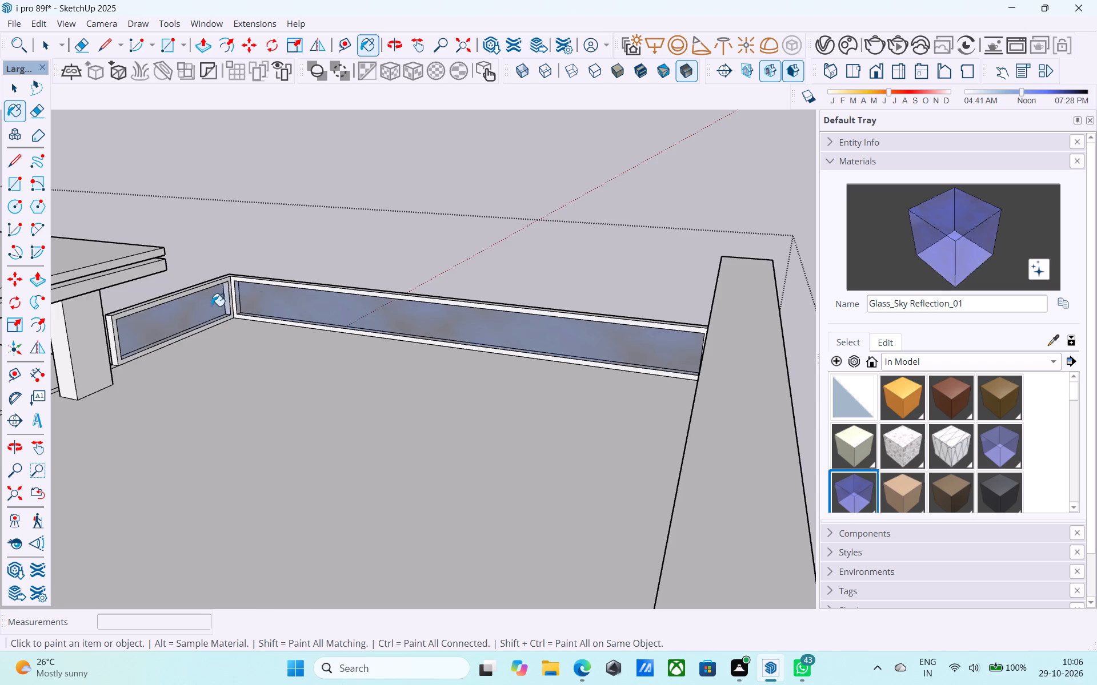
Paint Glass_Sky Reflection_01 on the front roof parapet's inner panel and the outer panels of the rear and short side parapets.
scroll(281, 311, down, 6)
middle_drag(395, 342, 33, 397)
scroll(44, 379, up, 6)
click(89, 329)
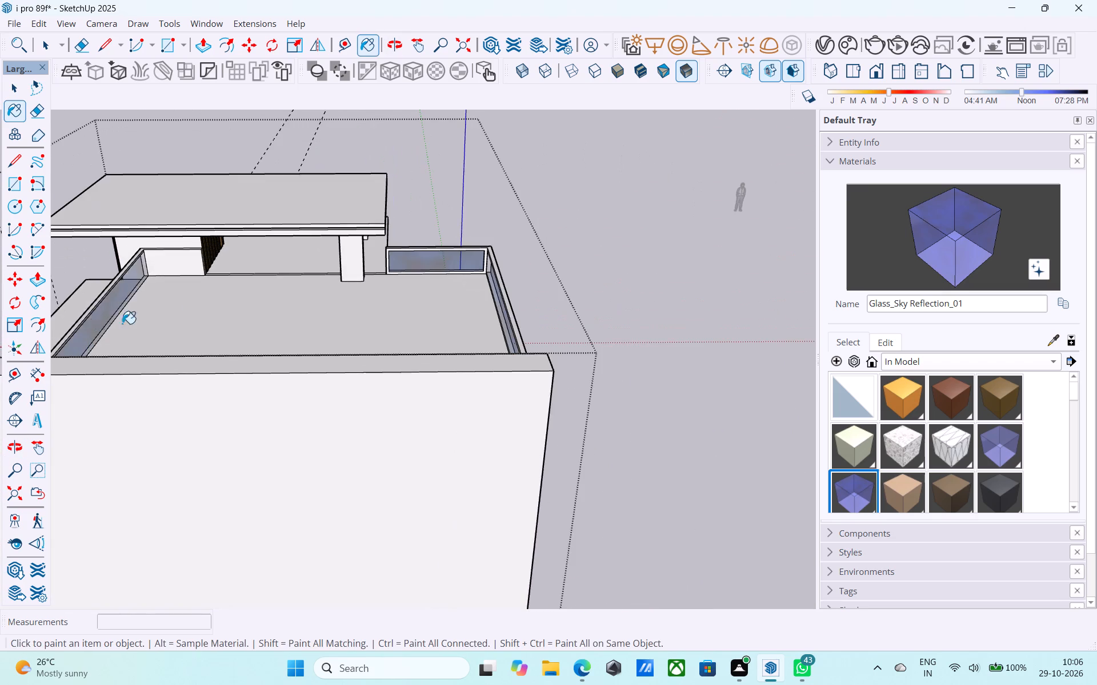
scroll(222, 323, down, 4)
middle_drag(330, 336, 115, 327)
scroll(340, 331, up, 7)
click(345, 292)
scroll(446, 332, down, 4)
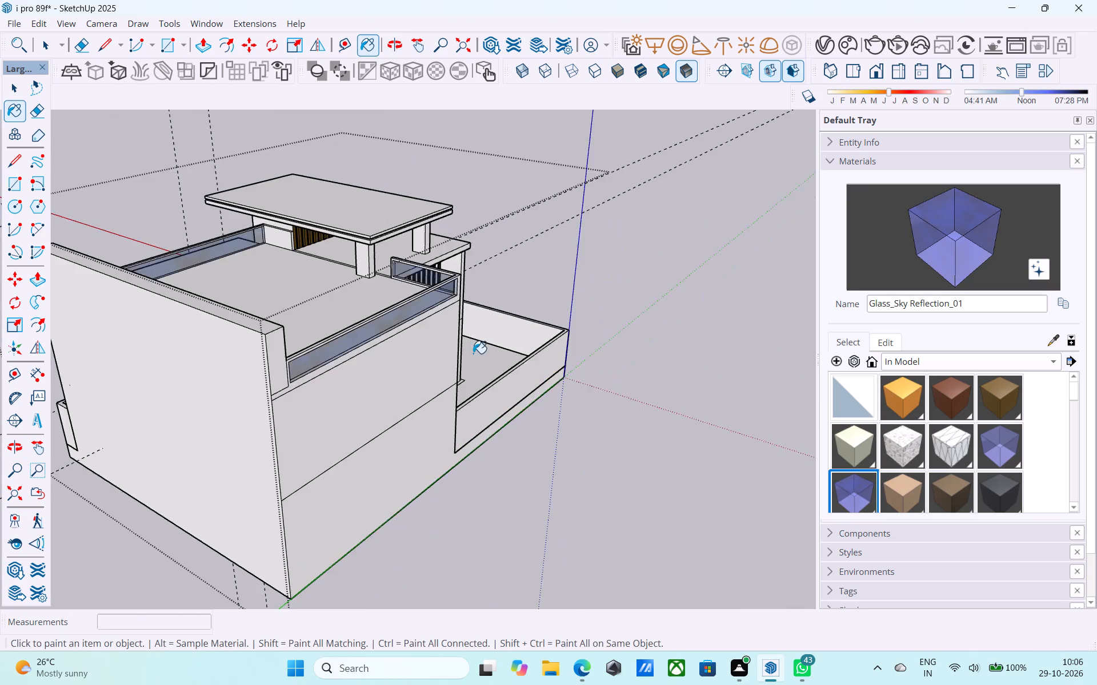
middle_drag(473, 353, 129, 362)
scroll(386, 248, up, 11)
click(294, 278)
scroll(294, 280, down, 2)
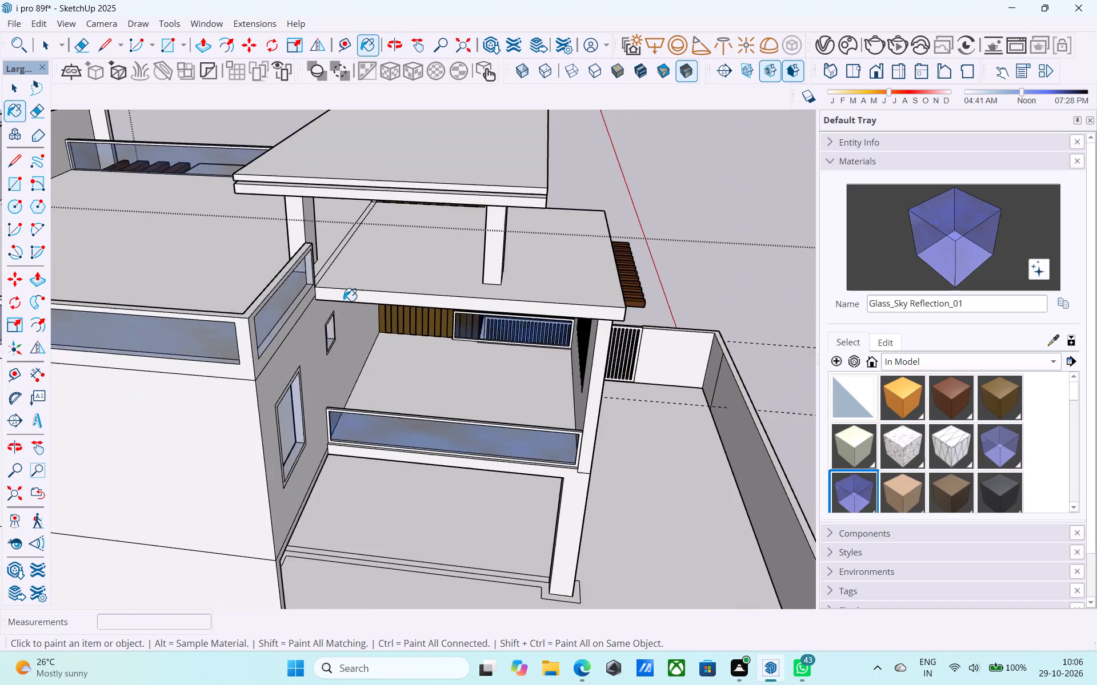
Save the model with the glazed roof parapets.
scroll(343, 301, down, 9)
middle_drag(422, 335, 110, 287)
middle_drag(600, 355, 191, 340)
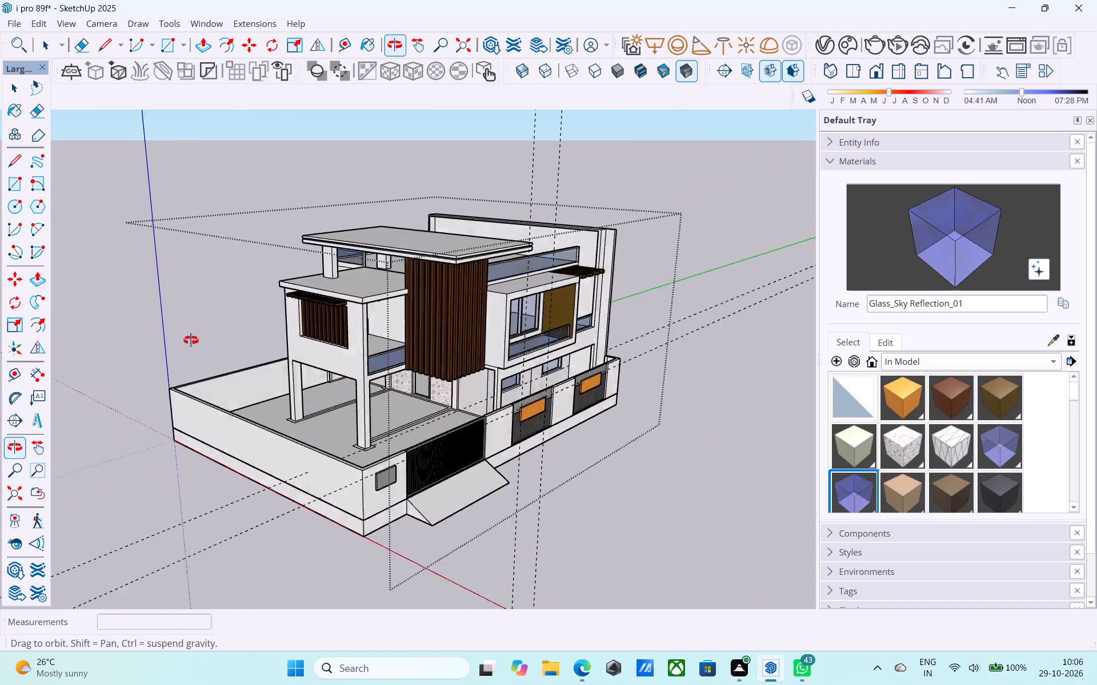
middle_drag(191, 340, 175, 339)
middle_drag(469, 362, 452, 347)
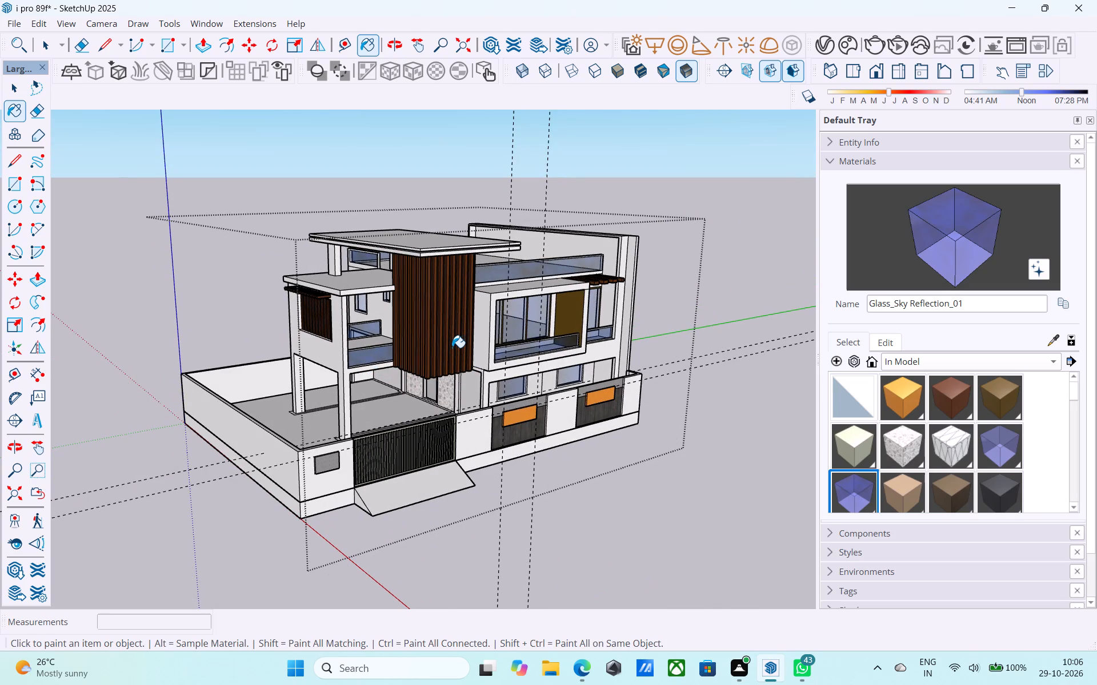
key(space)
scroll(452, 348, up, 7)
scroll(452, 348, down, 3)
key(ctrl+s)
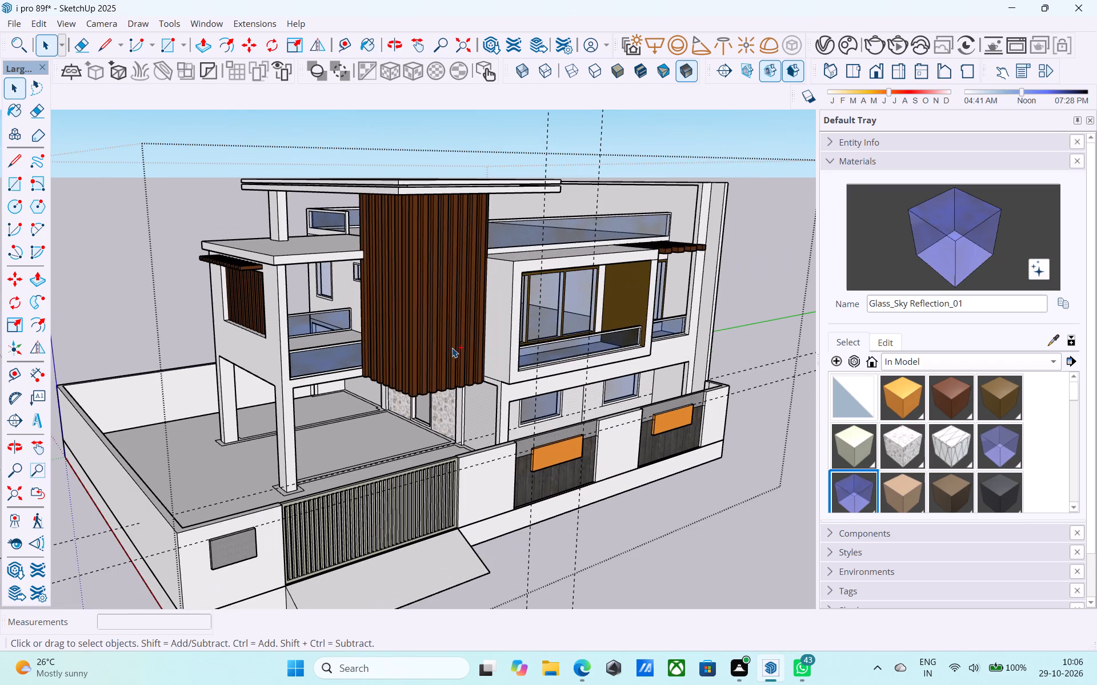
scroll(452, 348, down, 4)
shift+middle_drag(450, 367, 465, 357)
ctrl+scroll(458, 370, up, 3)
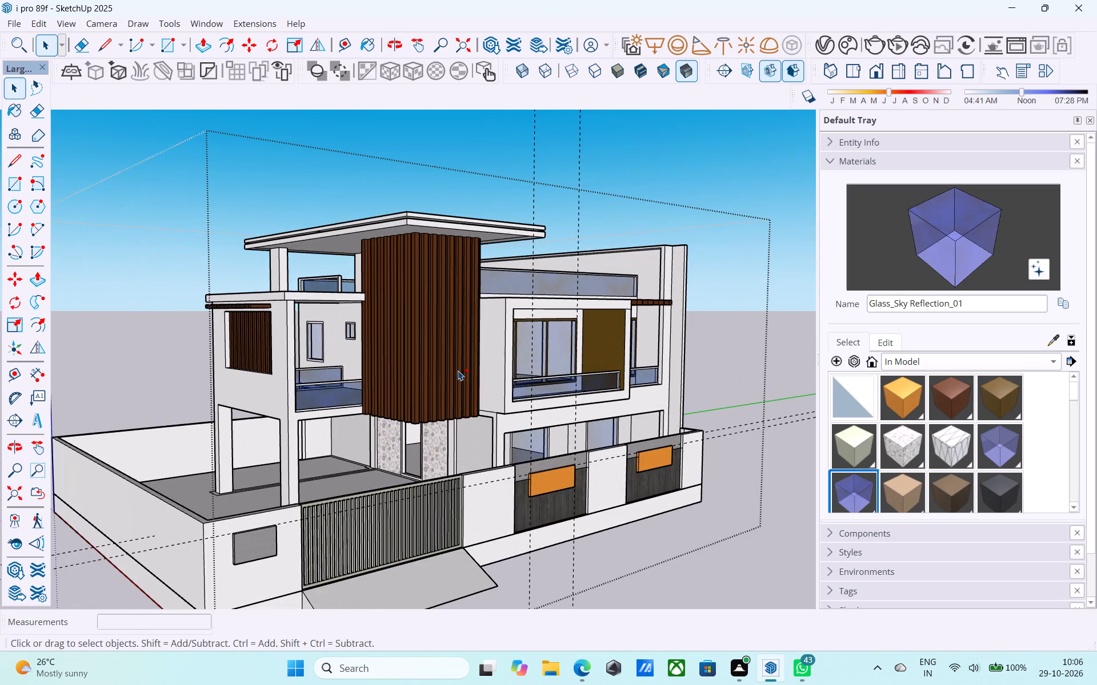
key(ctrl+s)
Examine the front facade, the car porch side and the compound wall around the house for parts that still need finishing.
scroll(458, 370, down, 3)
scroll(524, 442, up, 12)
middle_drag(506, 424, 507, 424)
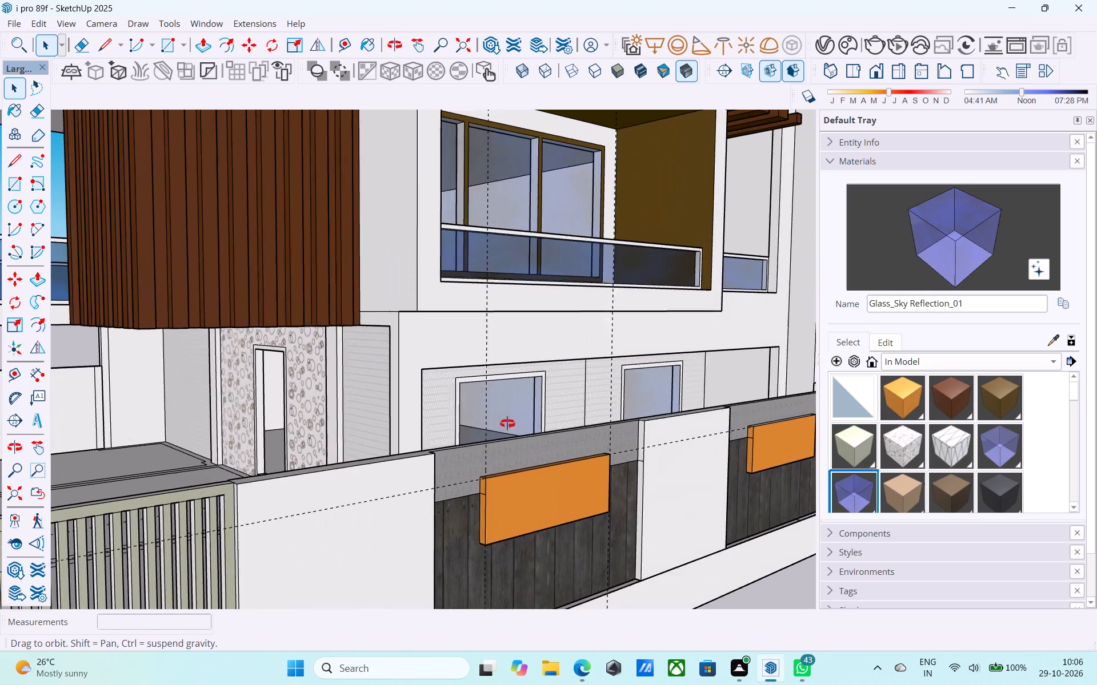
middle_drag(507, 424, 517, 437)
scroll(517, 437, down, 2)
middle_drag(291, 431, 340, 444)
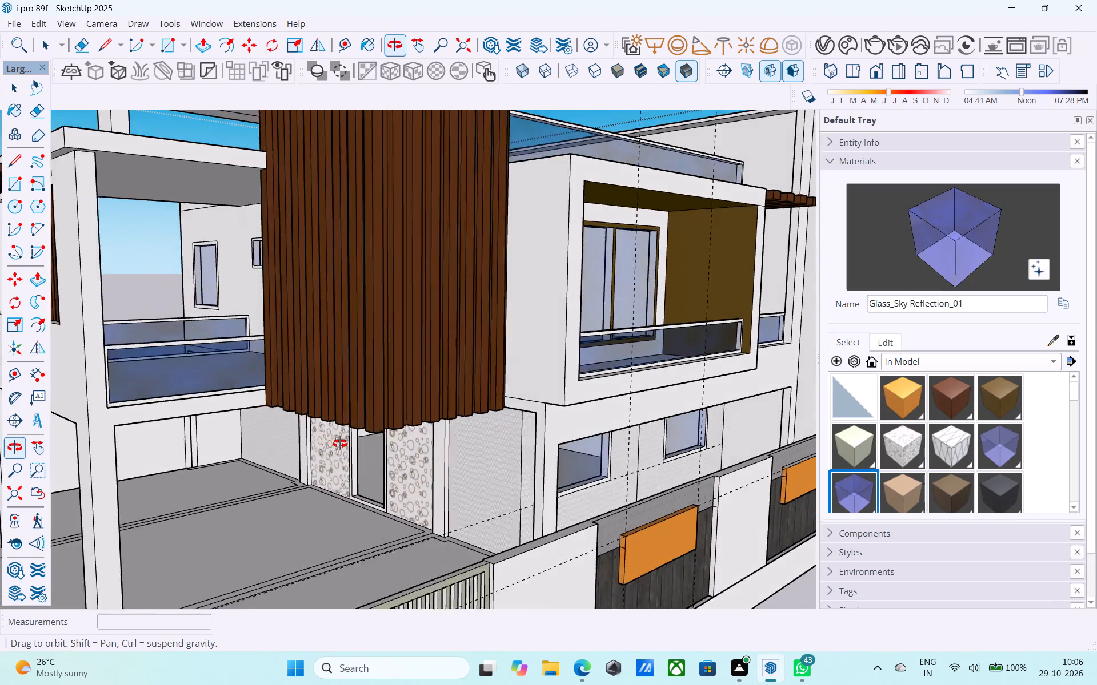
middle_drag(340, 444, 501, 420)
shift+middle_drag(626, 417, 643, 456)
scroll(467, 491, up, 4)
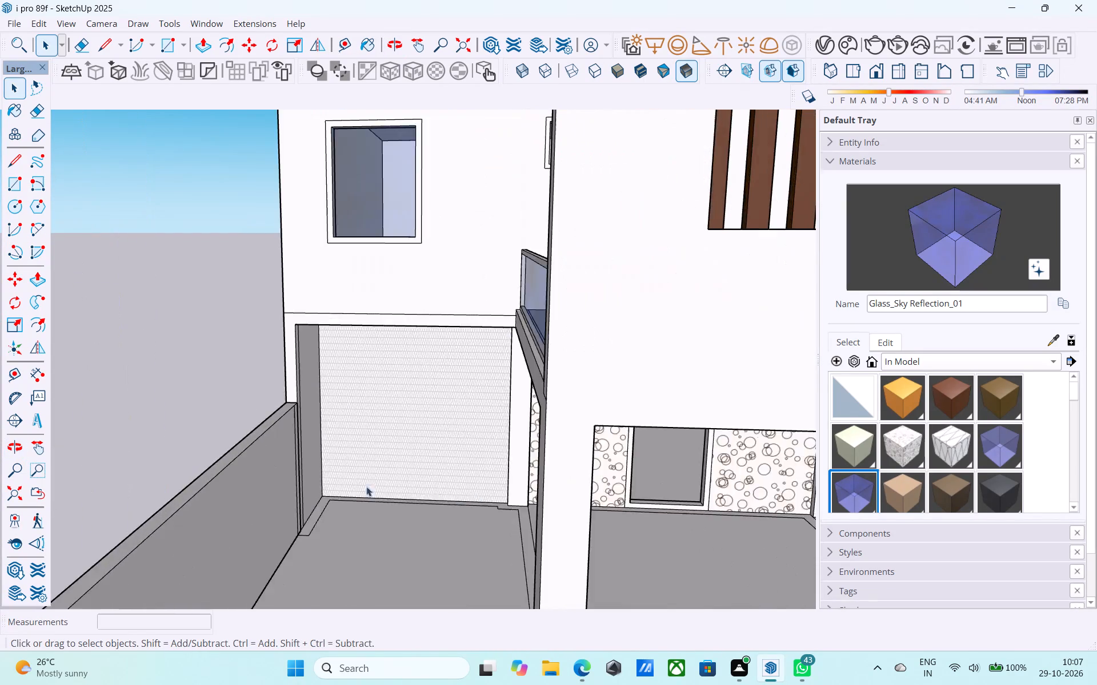
scroll(366, 486, up, 12)
shift+middle_drag(267, 456, 310, 567)
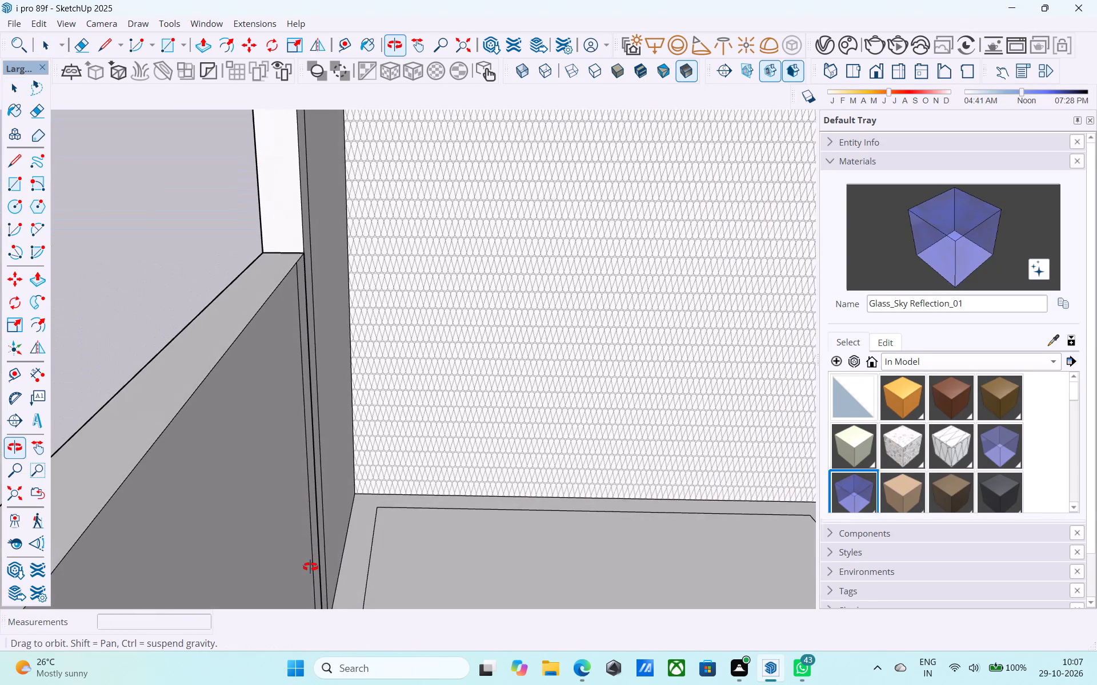
shift+middle_drag(310, 567, 330, 541)
scroll(329, 543, up, 1)
click(293, 471)
scroll(310, 421, down, 11)
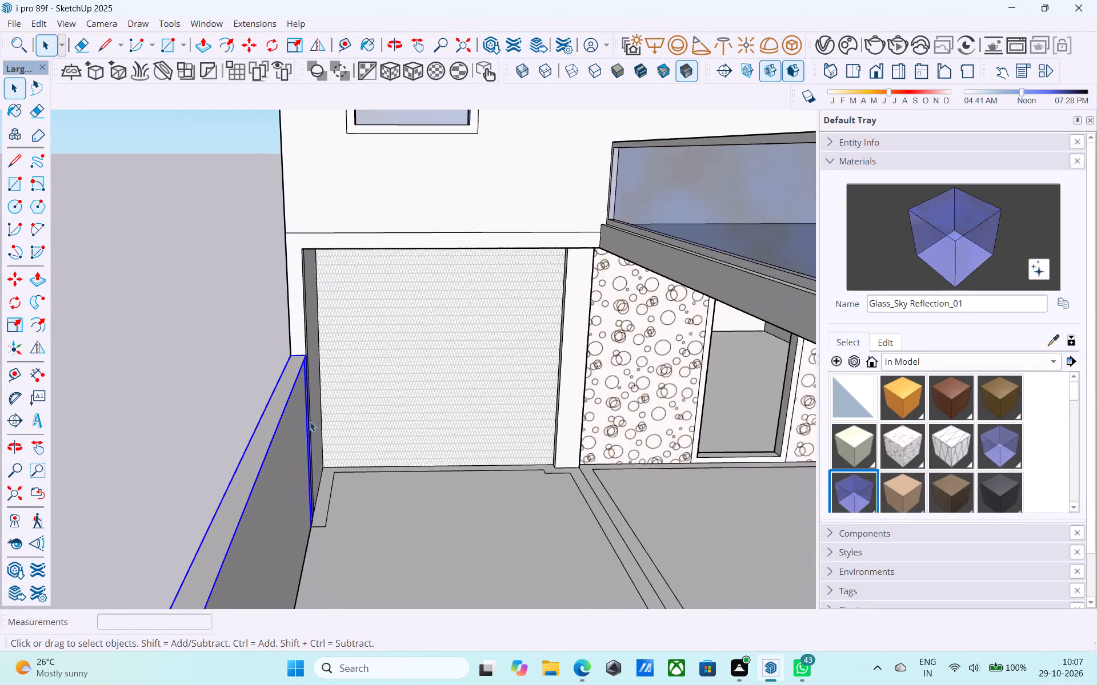
scroll(310, 421, down, 5)
middle_drag(310, 424, 293, 403)
scroll(310, 441, down, 14)
shift+middle_drag(306, 440, 310, 499)
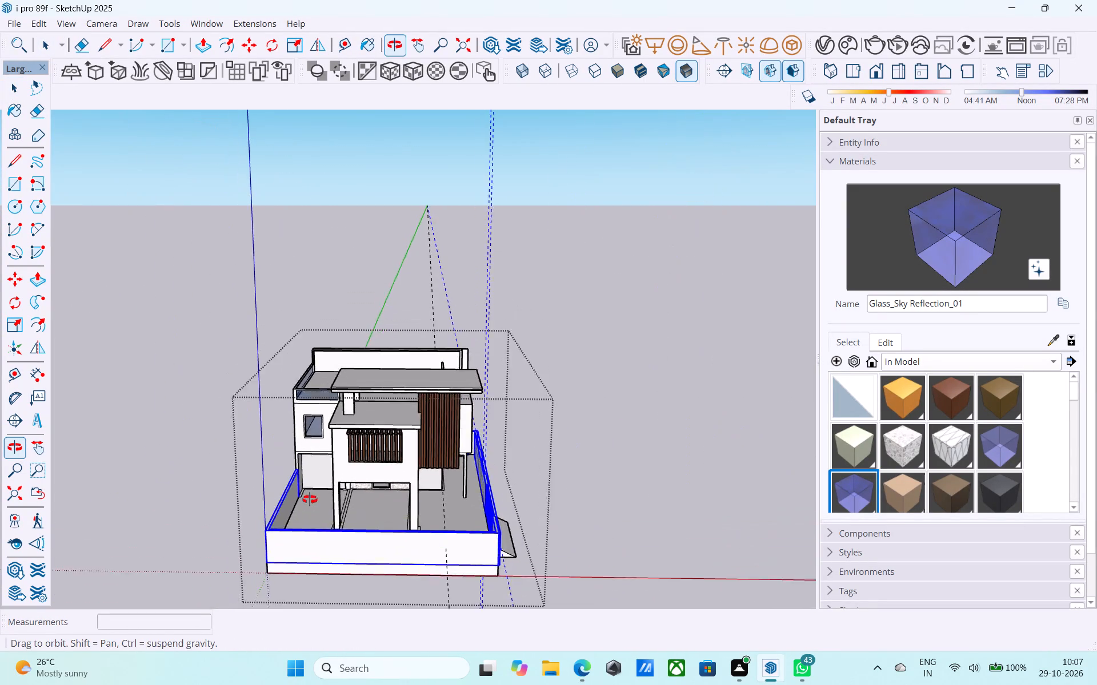
shift+middle_drag(310, 499, 89, 471)
shift+middle_drag(413, 515, 63, 479)
scroll(380, 483, up, 1)
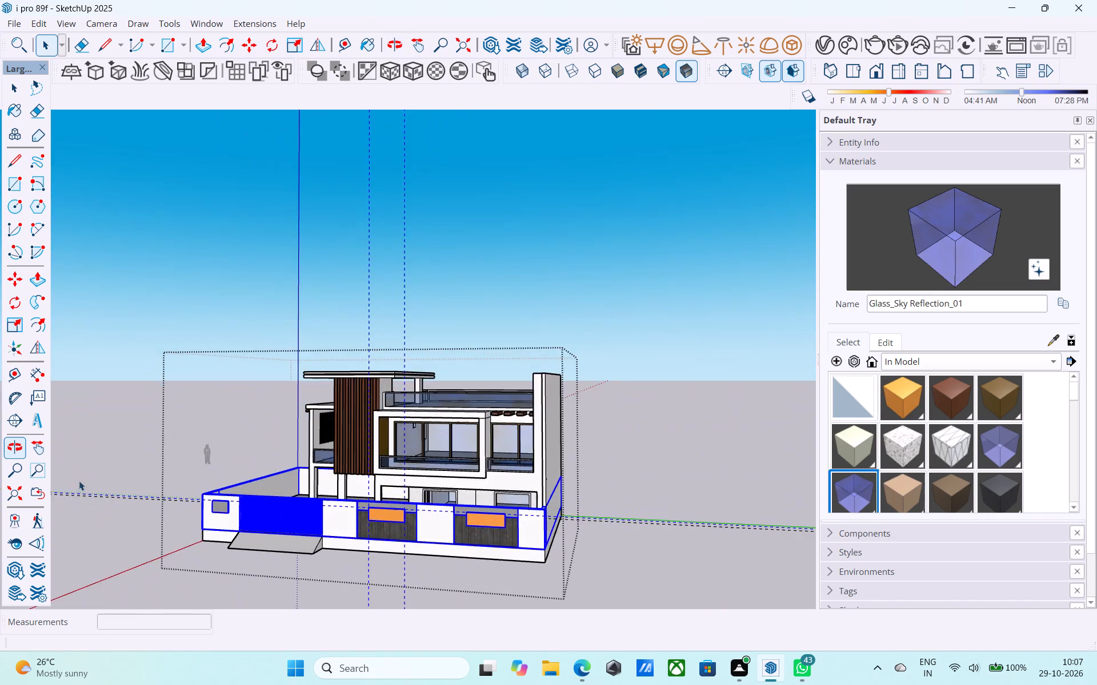
middle_drag(366, 481, 695, 440)
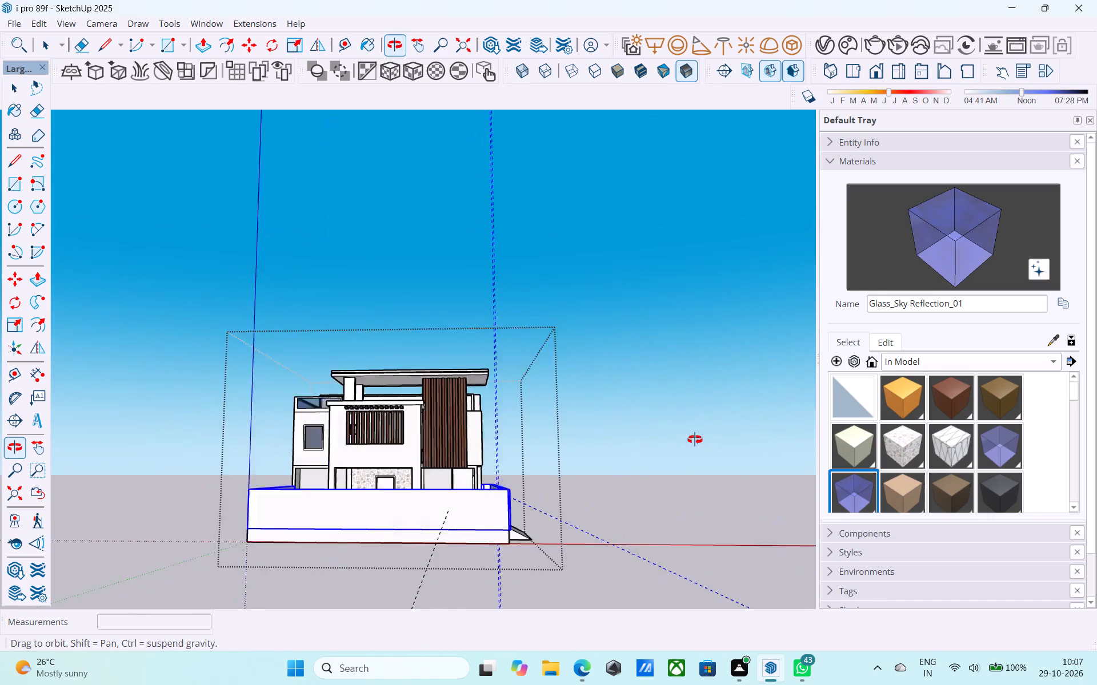
middle_drag(695, 440, 425, 460)
shift+middle_drag(425, 460, 433, 460)
click(577, 280)
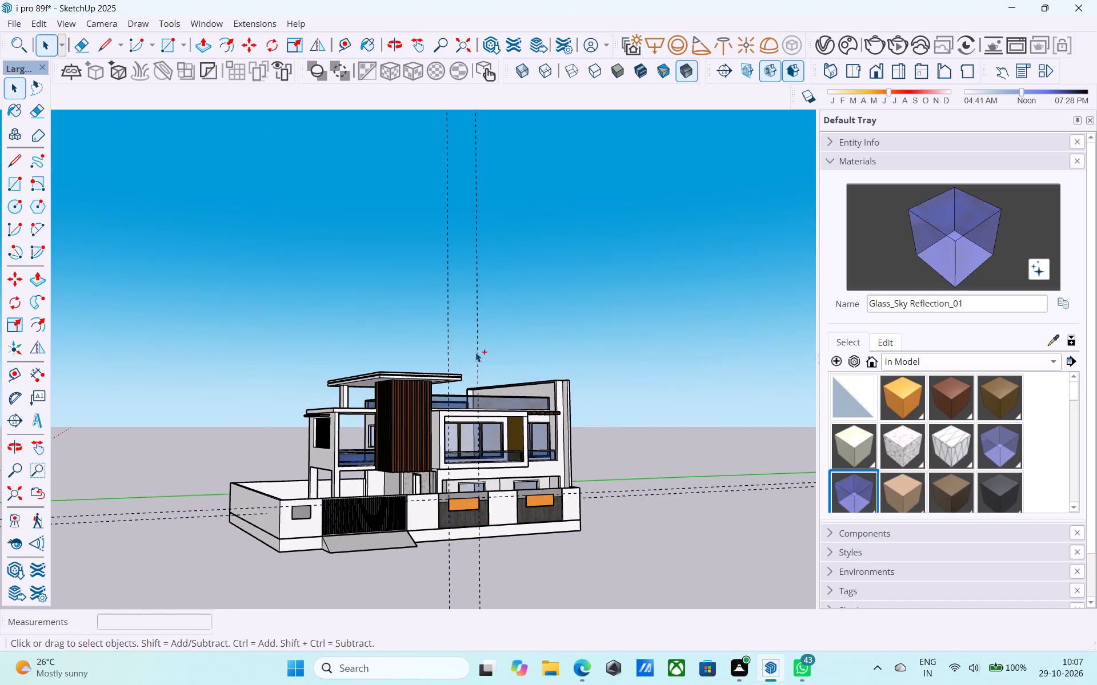
Save the model.
key(ctrl+s)
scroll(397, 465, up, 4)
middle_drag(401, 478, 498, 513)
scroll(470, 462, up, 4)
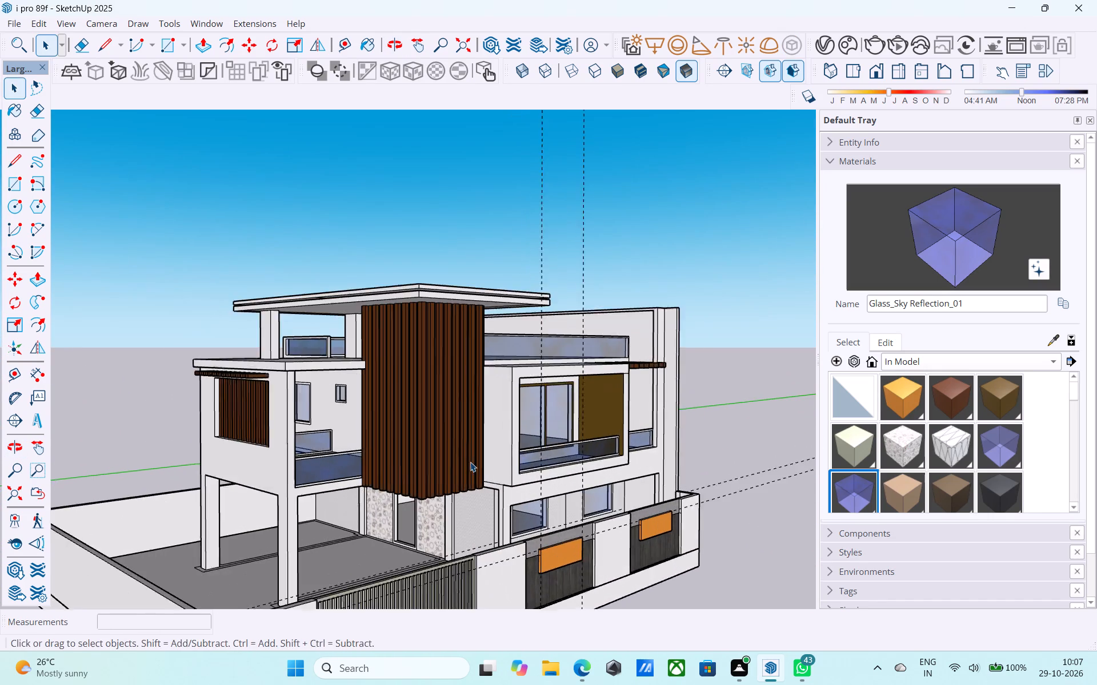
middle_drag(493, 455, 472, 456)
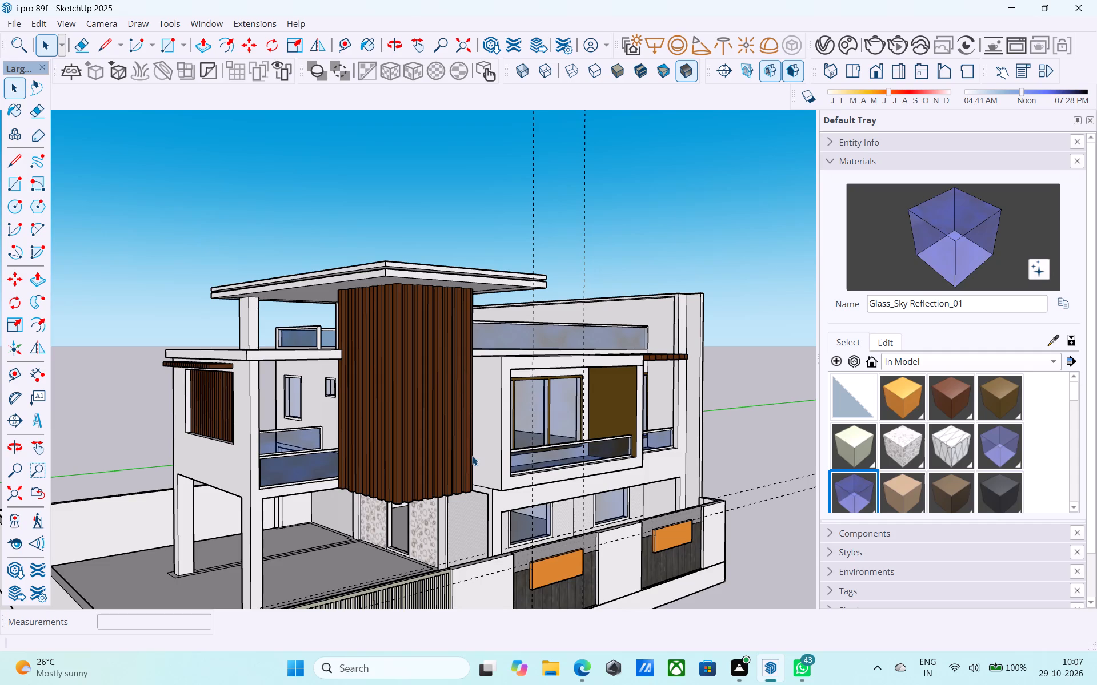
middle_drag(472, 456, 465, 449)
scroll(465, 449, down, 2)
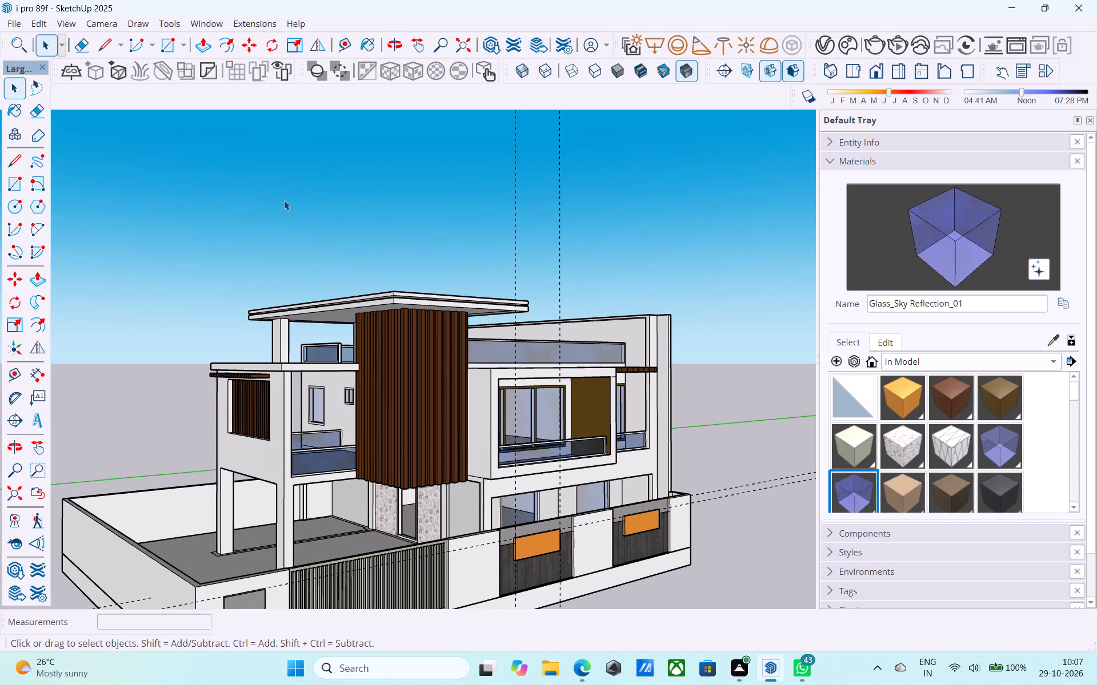
Import the Group_1 (1) grass component from Downloads and place it on the ground in front of the compound wall.
click(17, 23)
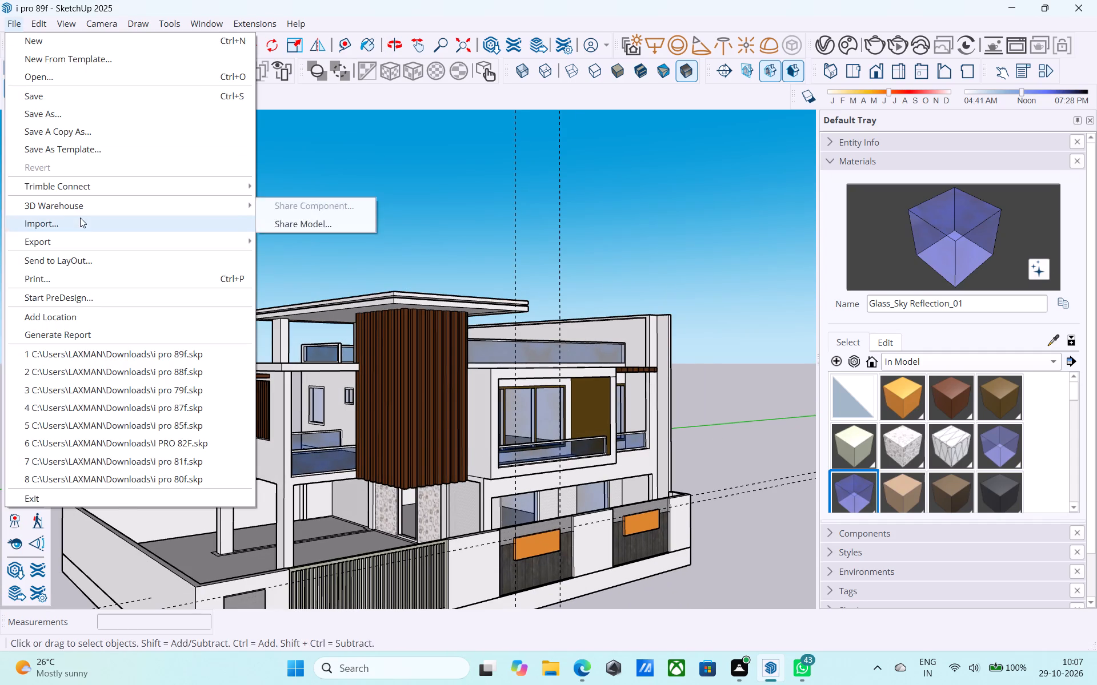
click(80, 217)
scroll(219, 292, down, 5)
scroll(318, 329, down, 3)
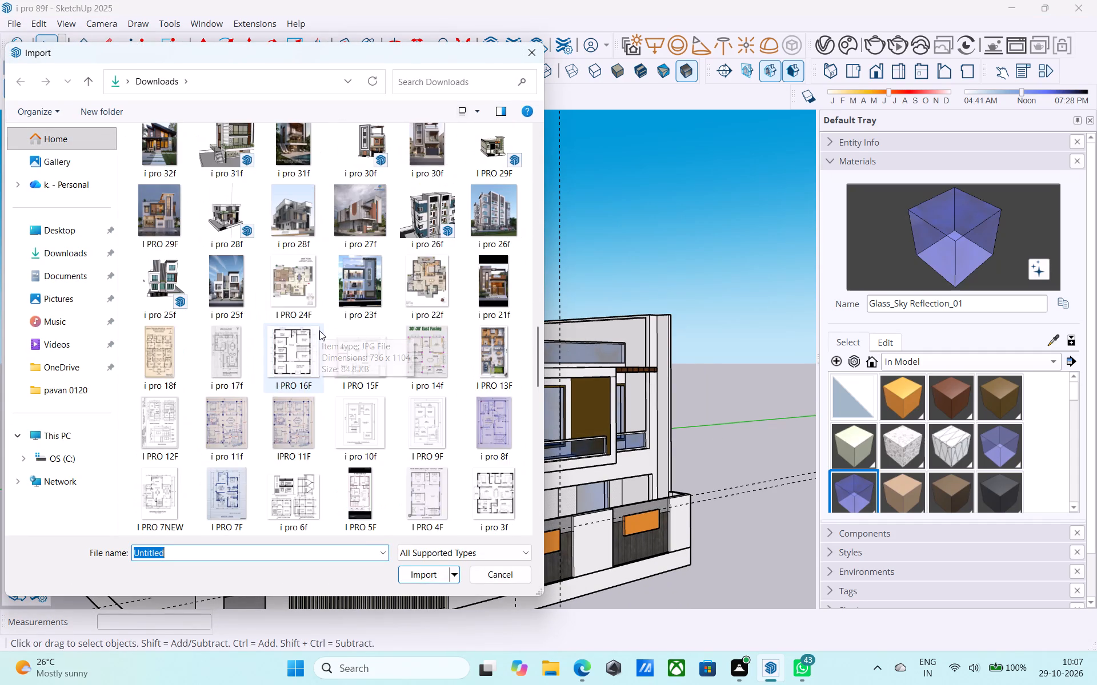
scroll(319, 331, down, 4)
click(427, 140)
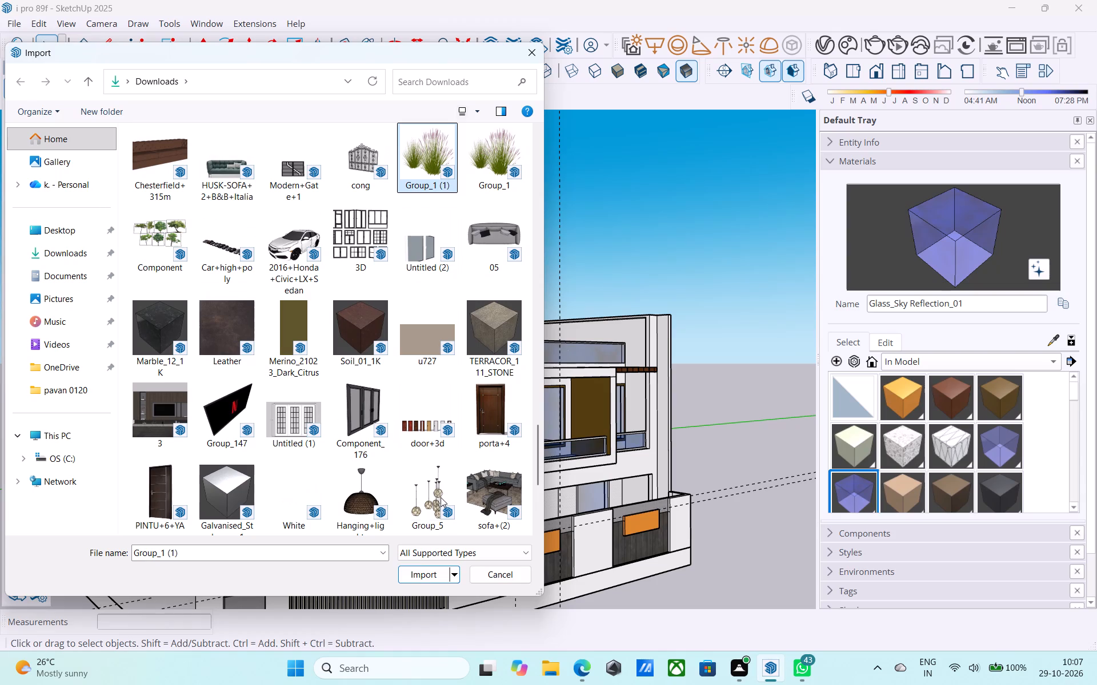
click(423, 570)
scroll(517, 408, down, 4)
middle_drag(517, 407, 475, 467)
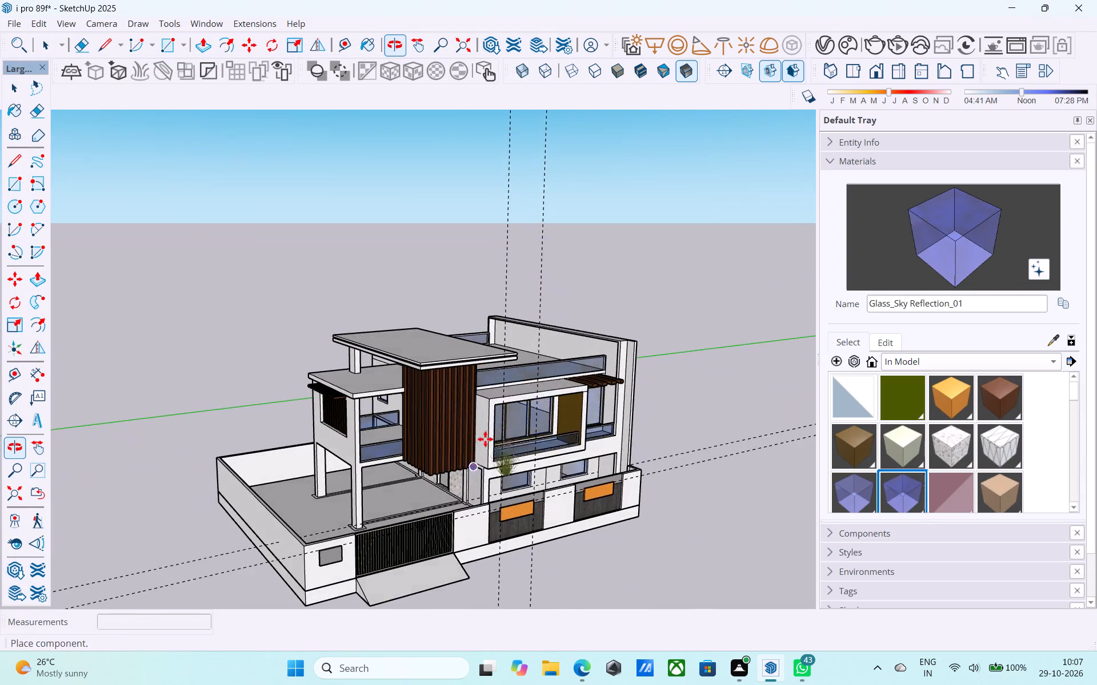
scroll(482, 373, down, 5)
click(519, 485)
scroll(549, 479, up, 15)
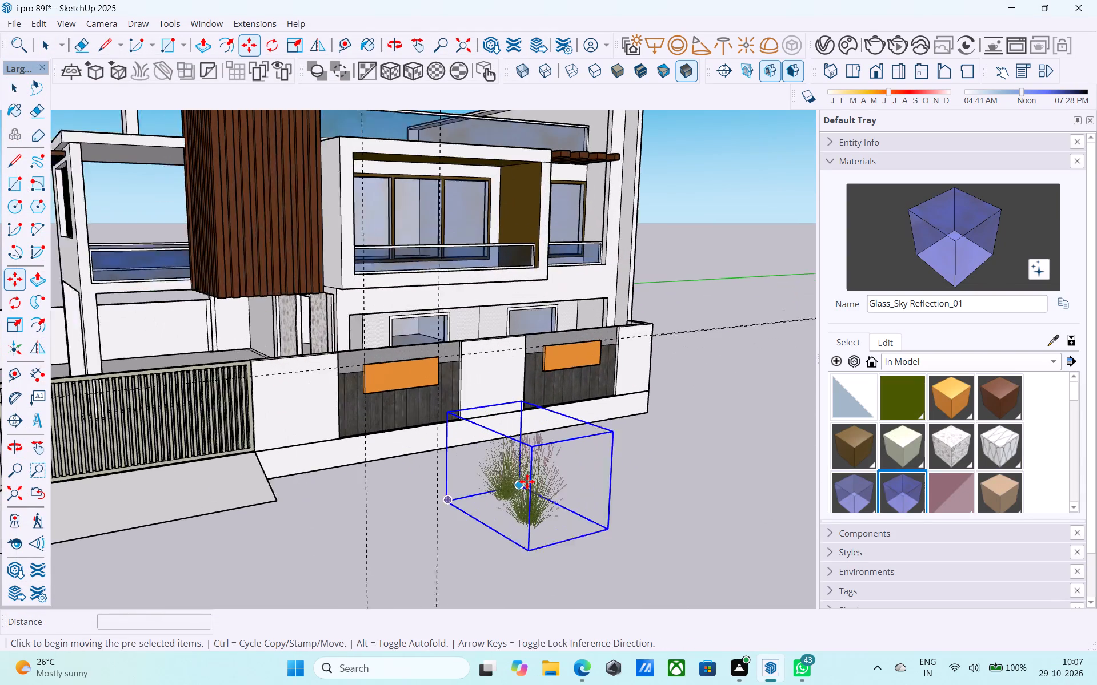
Explode the imported grass component and delete the smaller of its two clumps.
key(space)
right_click(523, 479)
click(546, 191)
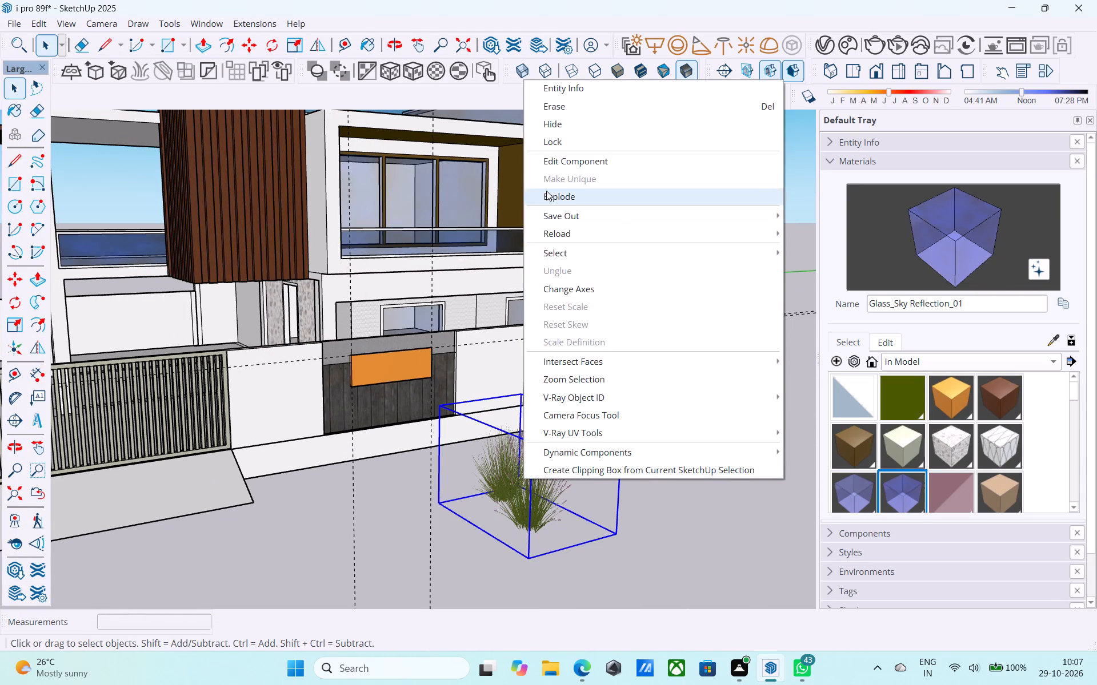
click(632, 417)
middle_drag(582, 521, 677, 538)
scroll(501, 463, up, 2)
click(501, 463)
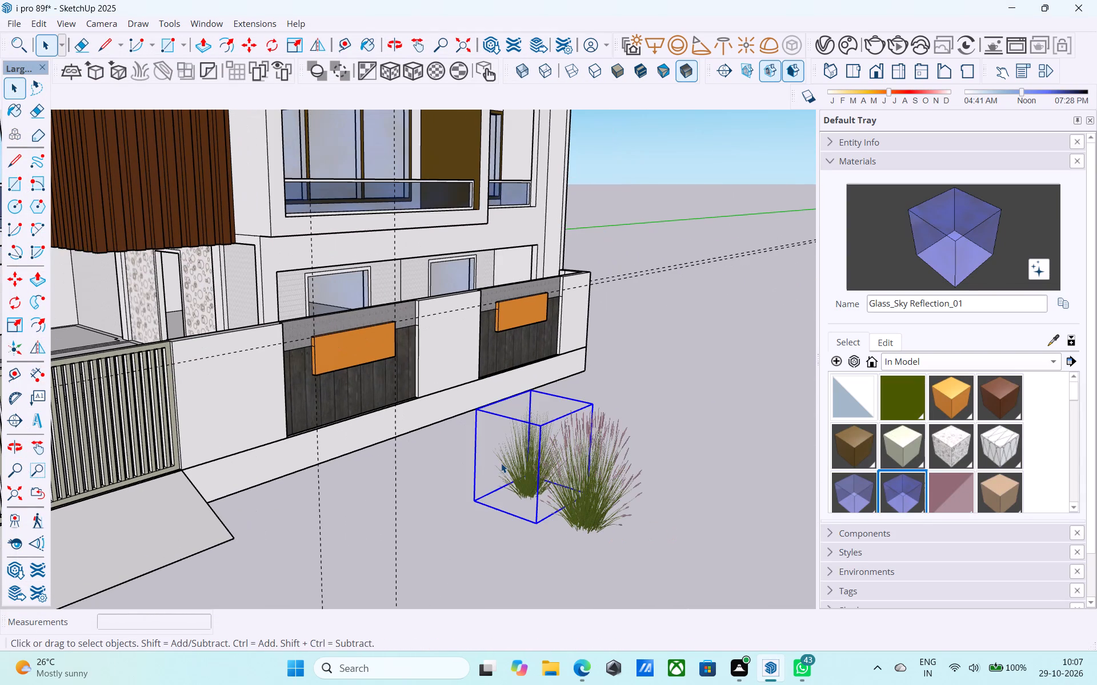
key(Delete)
Slim the remaining grass clump by scaling about 0.59 along green, 0.44 along red, and a further 0.93 along green.
click(583, 495)
key(s)
scroll(589, 490, up, 4)
click(550, 482)
click(579, 463)
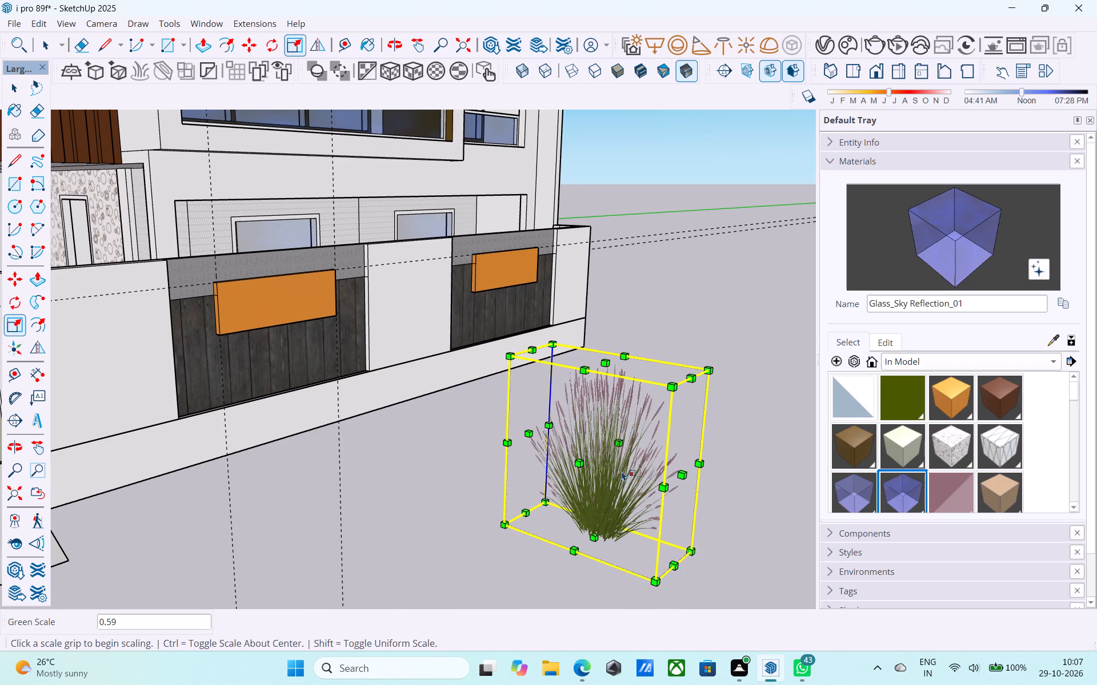
click(683, 471)
click(591, 450)
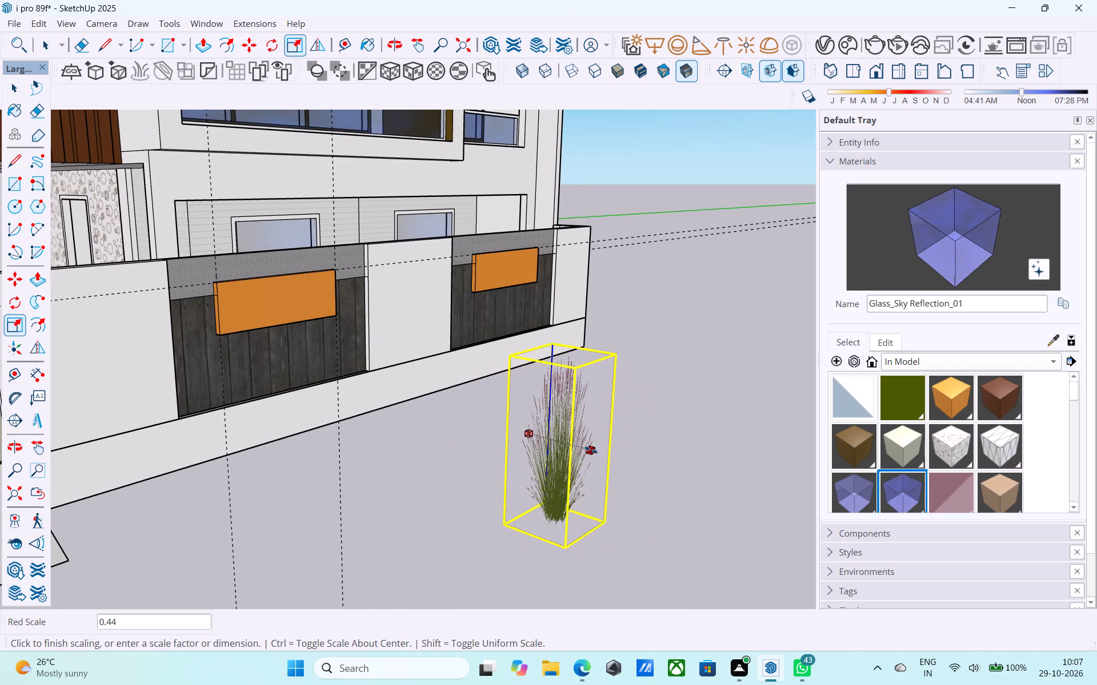
click(541, 448)
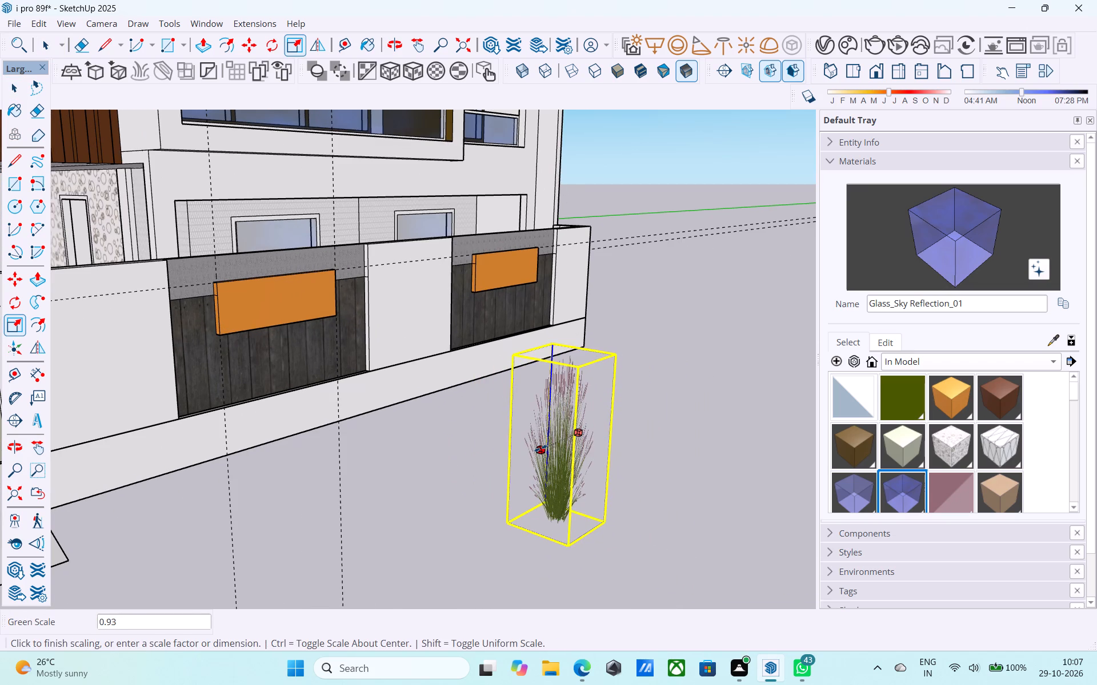
click(541, 448)
Lower the grass clump's height, finishing with a blue-axis scale of about 0.88.
middle_drag(569, 433, 377, 478)
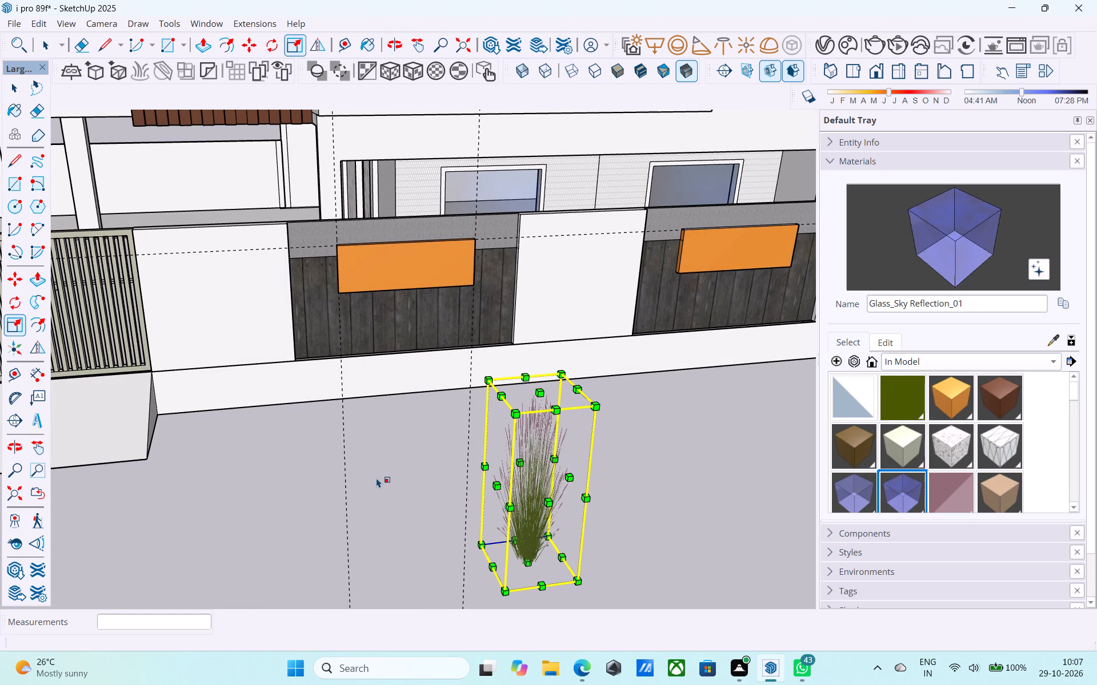
scroll(377, 478, down, 2)
middle_drag(375, 479, 349, 454)
scroll(407, 549, up, 4)
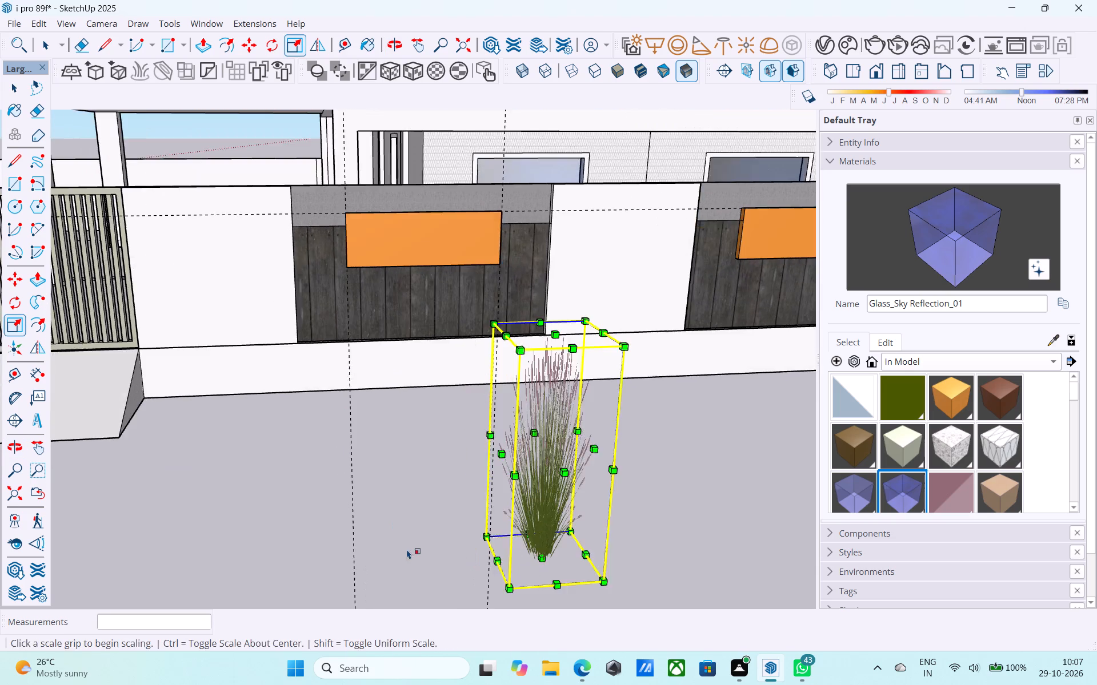
scroll(409, 549, down, 4)
middle_drag(409, 541, 427, 587)
scroll(507, 475, up, 5)
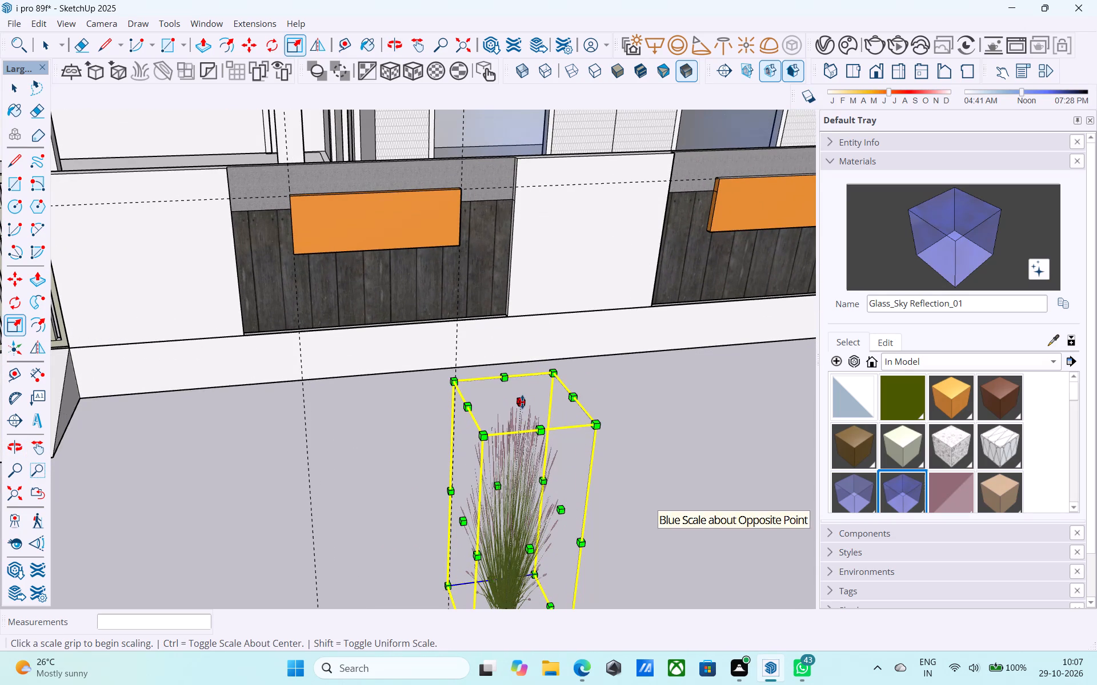
click(522, 402)
click(523, 412)
click(518, 413)
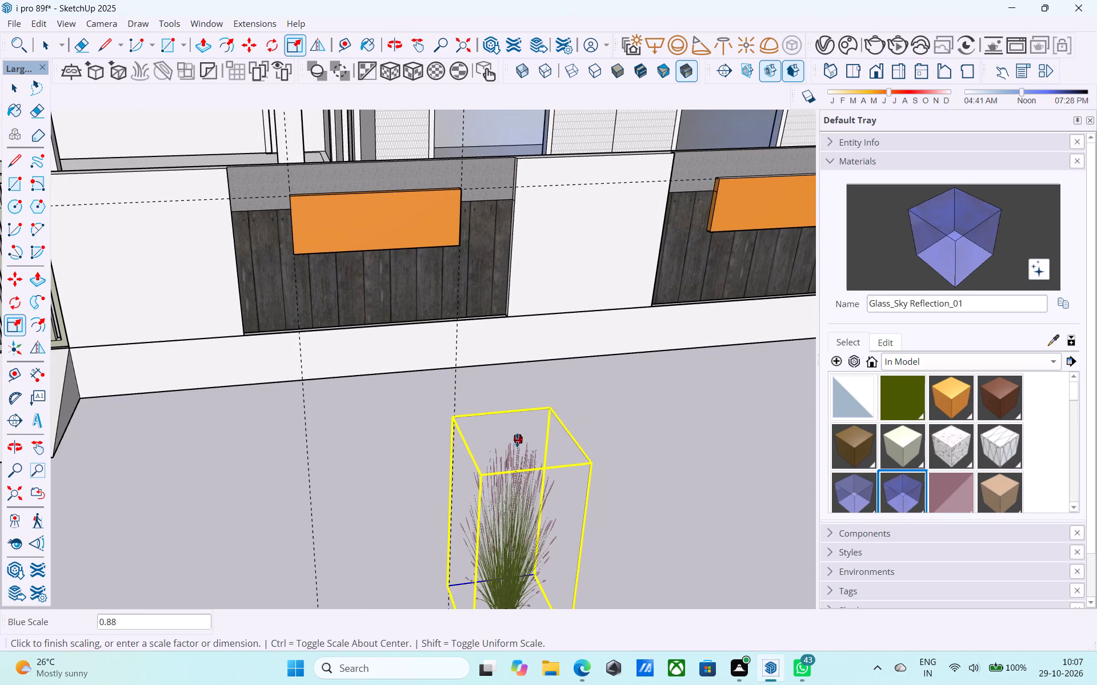
click(517, 440)
Slim the grass clump further with a red-axis scale of about 0.82 and a slight reduction along the green axis.
scroll(522, 452, down, 3)
middle_drag(537, 515, 498, 473)
scroll(504, 464, down, 7)
middle_drag(528, 504, 528, 491)
scroll(530, 492, up, 8)
click(500, 497)
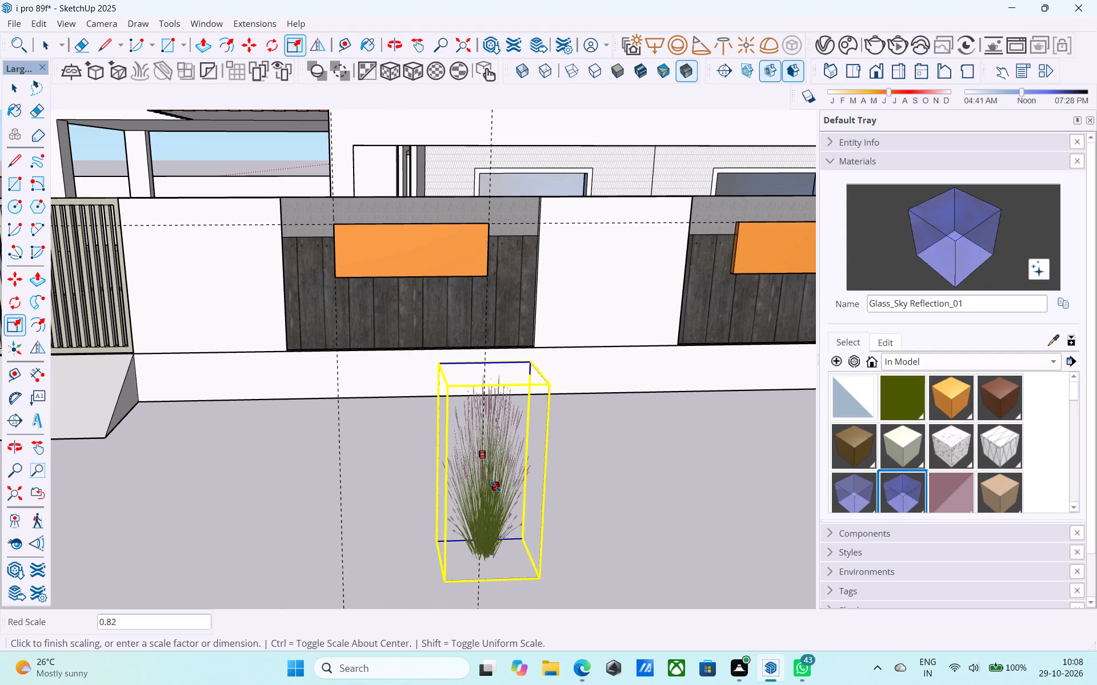
click(494, 483)
middle_drag(486, 483, 556, 498)
scroll(460, 473, up, 1)
click(446, 465)
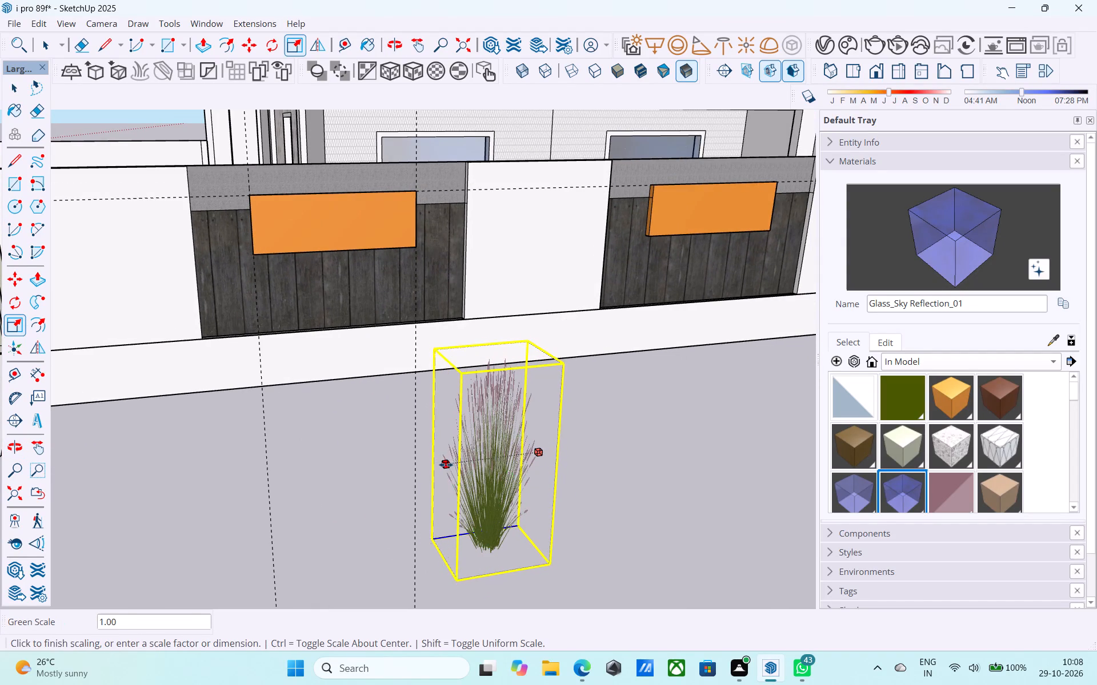
click(462, 462)
Deselect the grass clump and save the model, purging the unused items.
scroll(466, 495, down, 11)
middle_drag(459, 498, 431, 486)
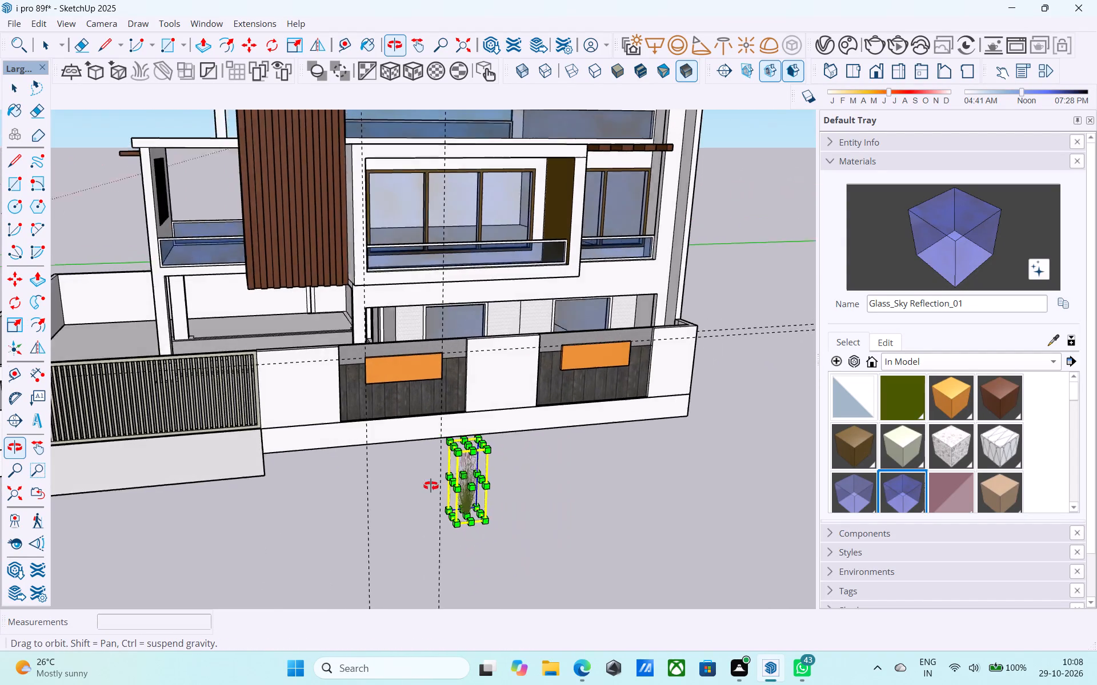
middle_drag(431, 486, 402, 485)
key(space)
click(471, 487)
key(ctrl+s)
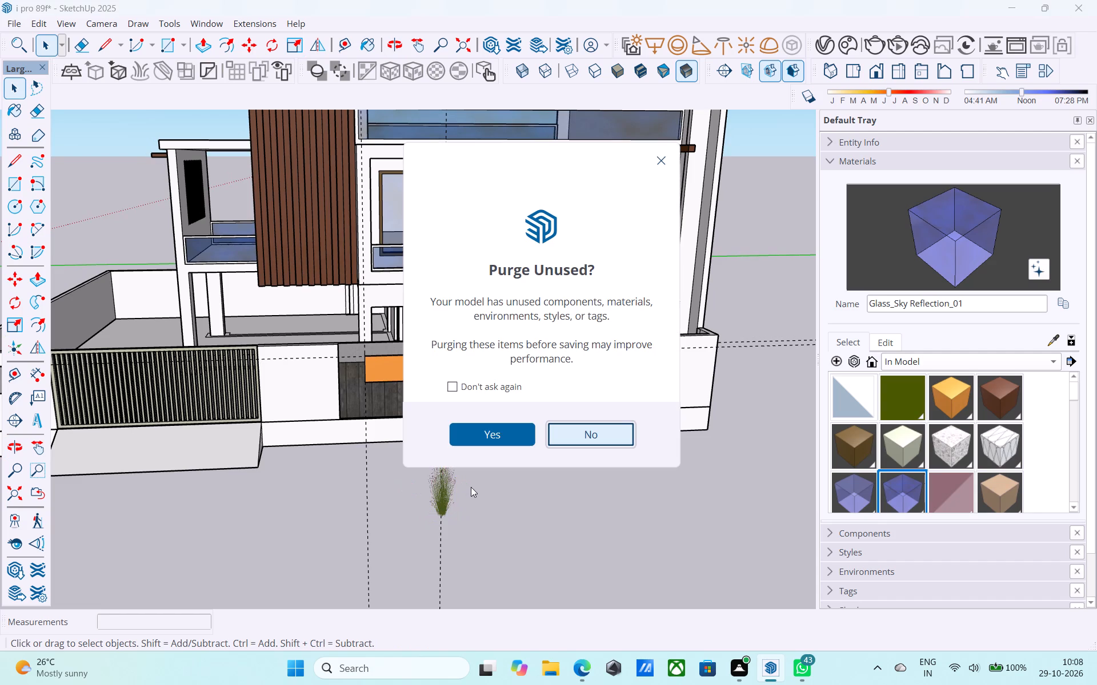
click(493, 437)
Copy the Regal mist grass clump from the ground onto the main front balcony floor, against the inside of the glass railing.
middle_drag(494, 441, 238, 458)
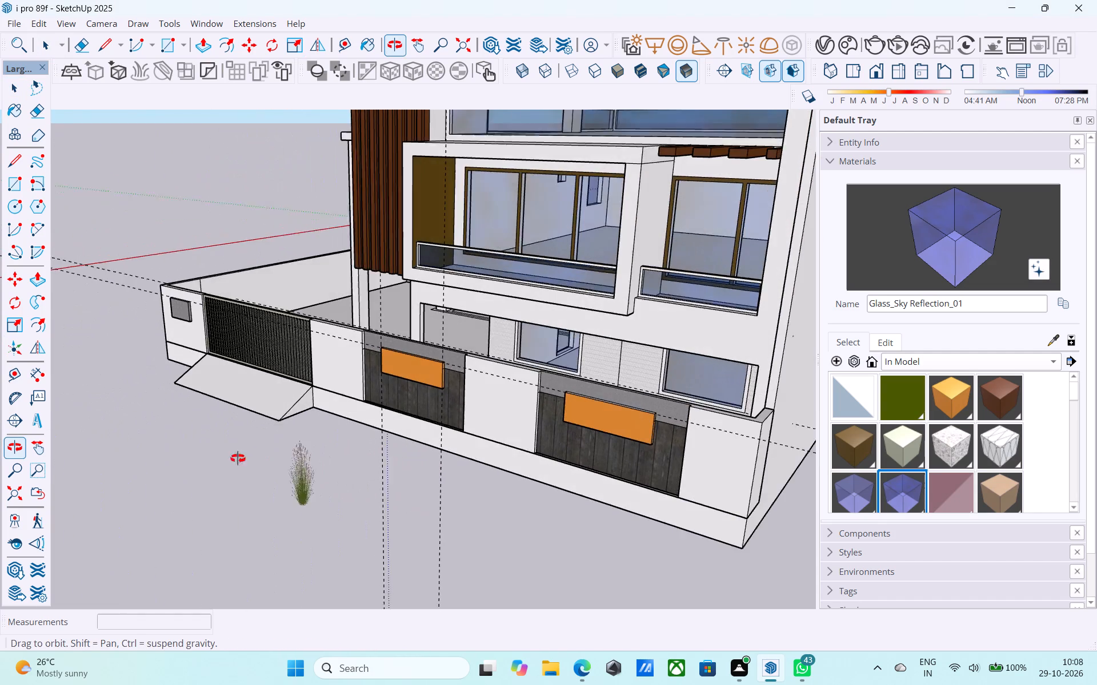
middle_drag(238, 458, 238, 466)
click(305, 497)
scroll(305, 497, up, 4)
key(m)
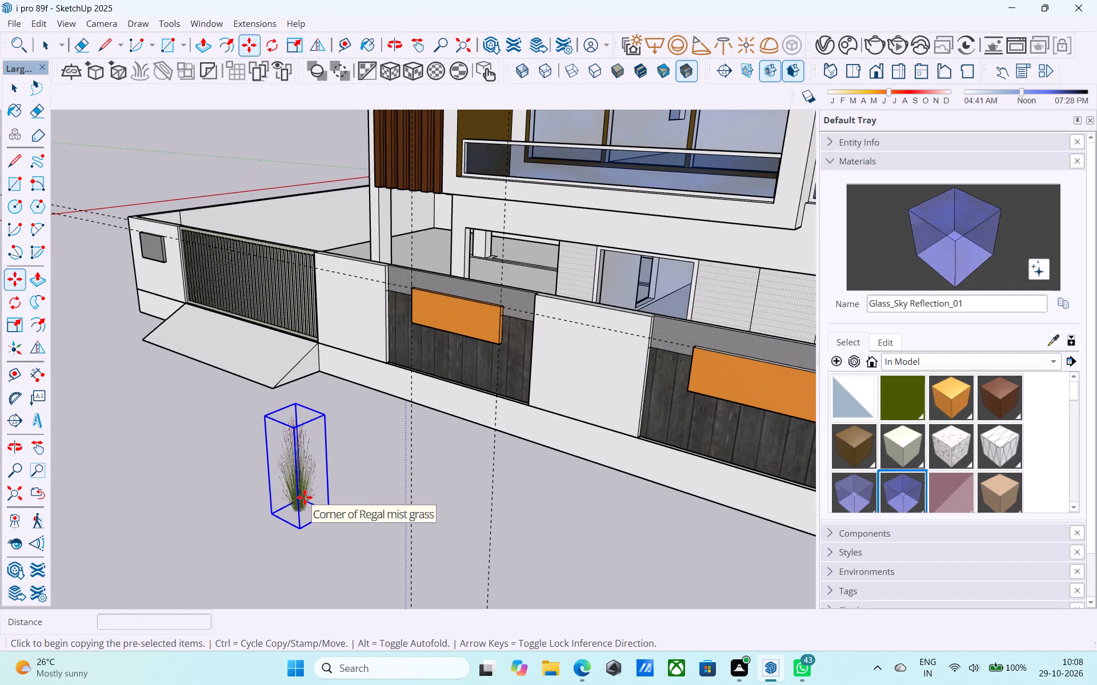
click(304, 520)
scroll(375, 408, down, 8)
middle_drag(375, 410, 367, 531)
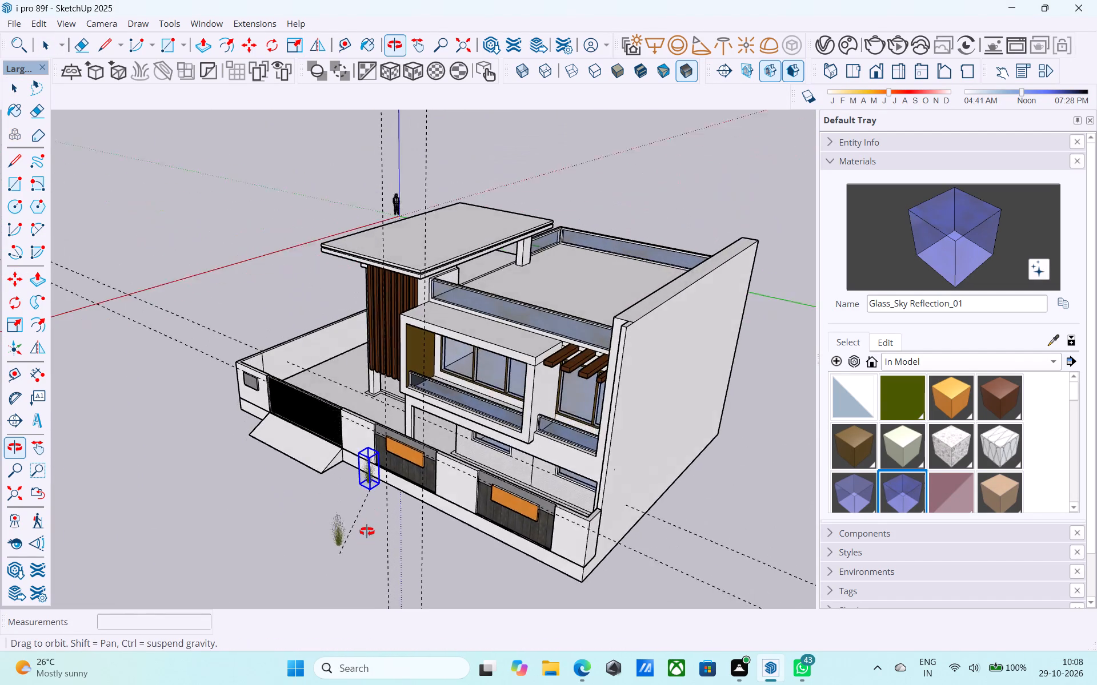
middle_drag(367, 531, 433, 466)
scroll(450, 436, up, 8)
middle_drag(520, 381, 374, 527)
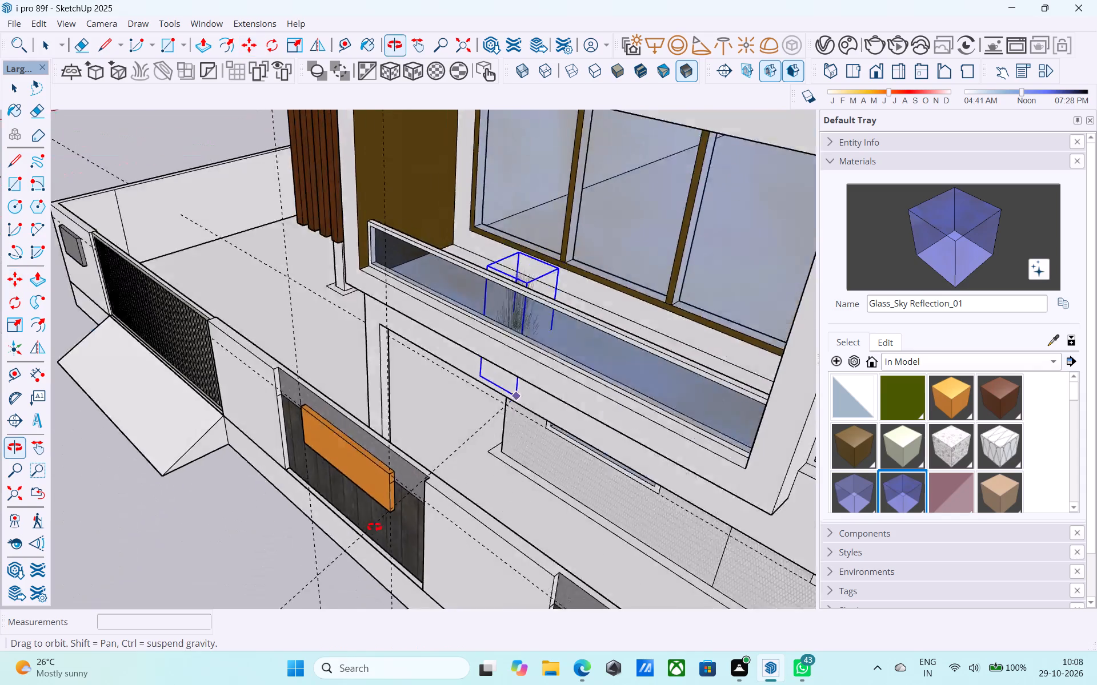
middle_drag(374, 527, 228, 601)
scroll(616, 374, up, 2)
scroll(442, 404, up, 9)
middle_drag(565, 388, 391, 339)
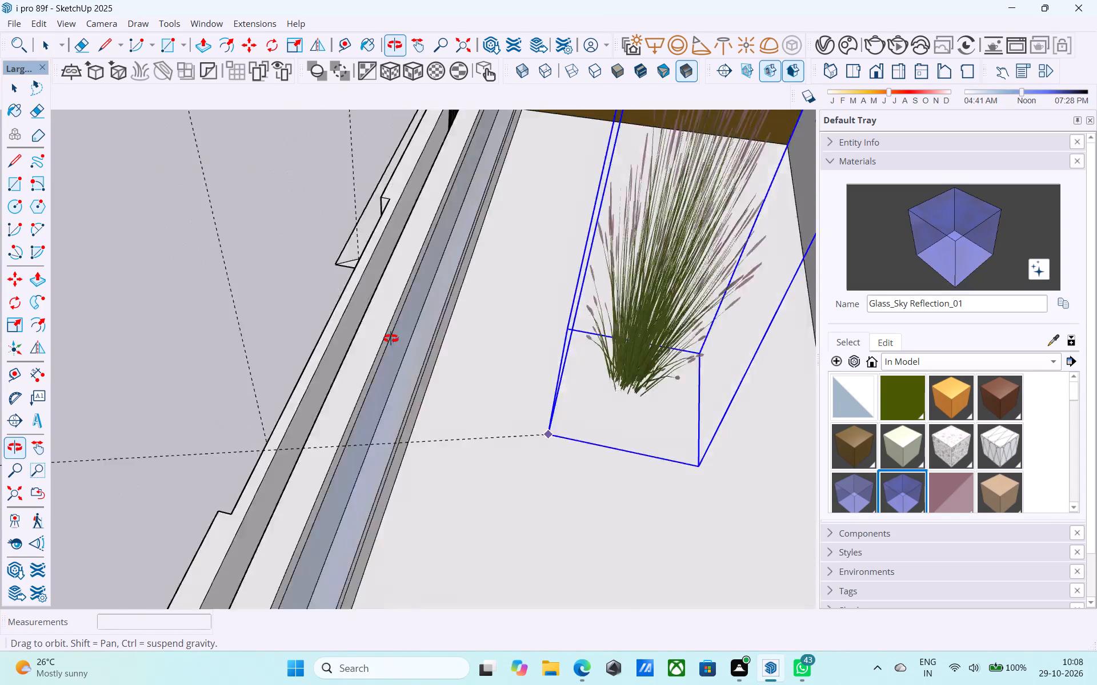
middle_drag(391, 339, 299, 315)
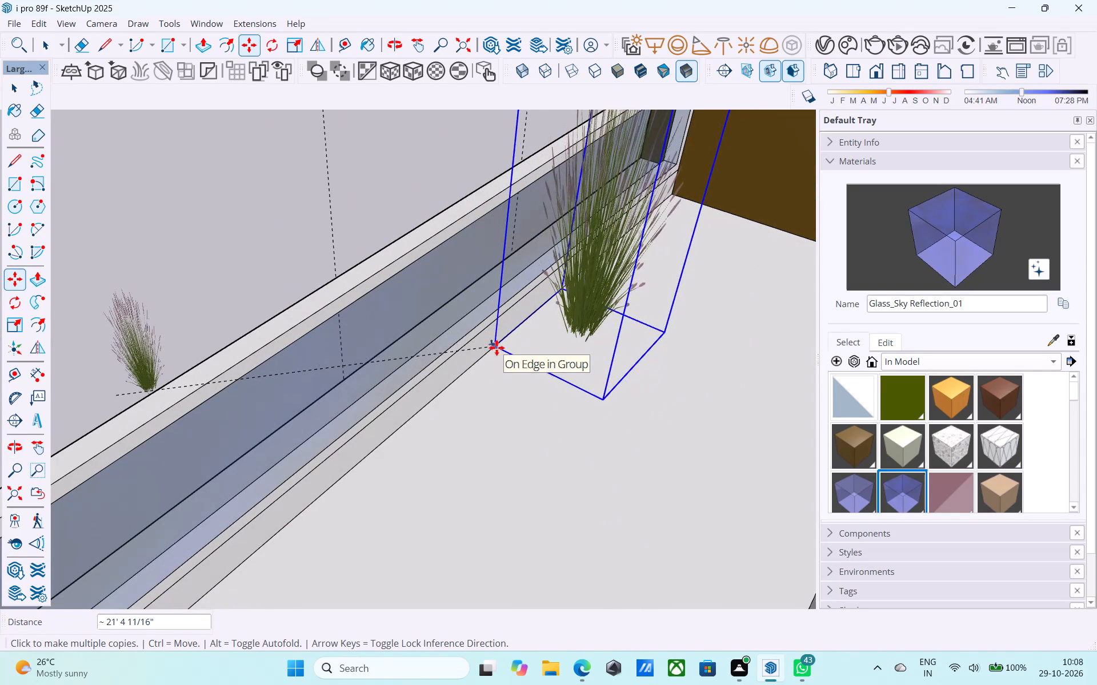
click(522, 320)
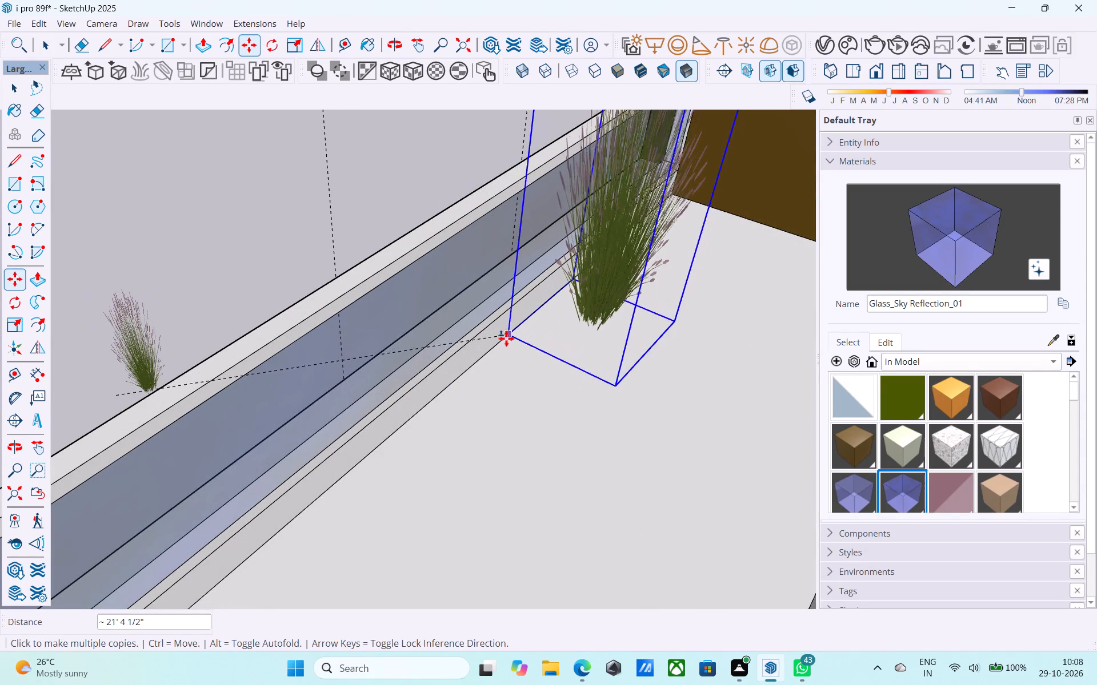
Stamp further copies of the grass clump in a close row along the inner edge of the main front balcony's railing.
click(505, 340)
click(489, 355)
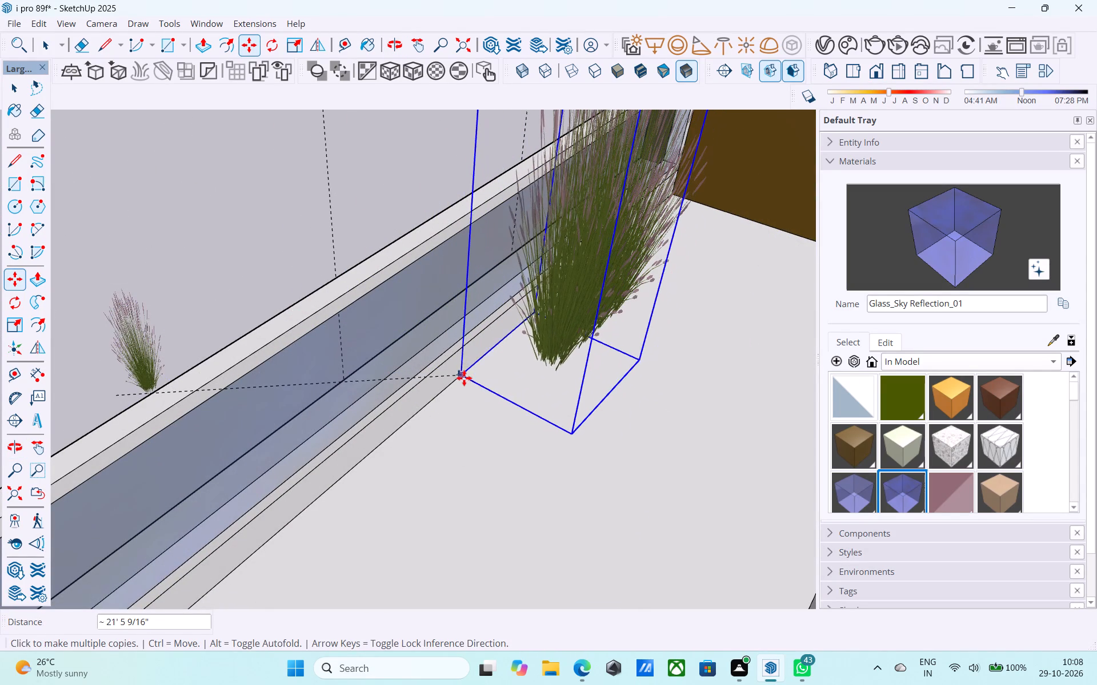
click(464, 378)
click(451, 390)
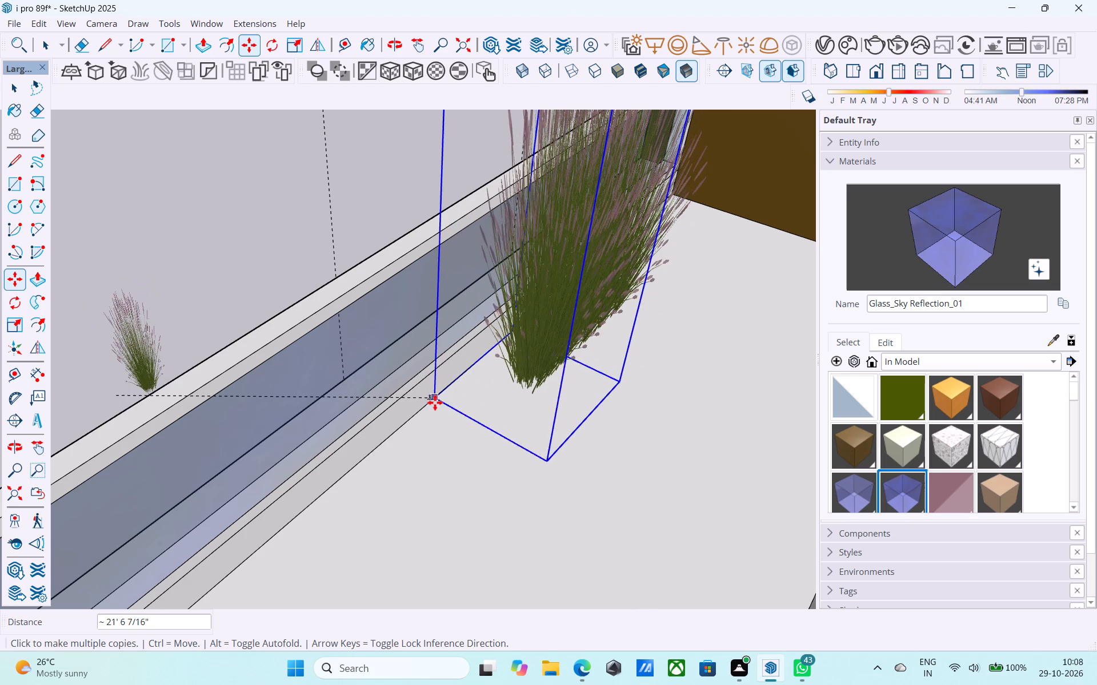
click(429, 408)
click(399, 428)
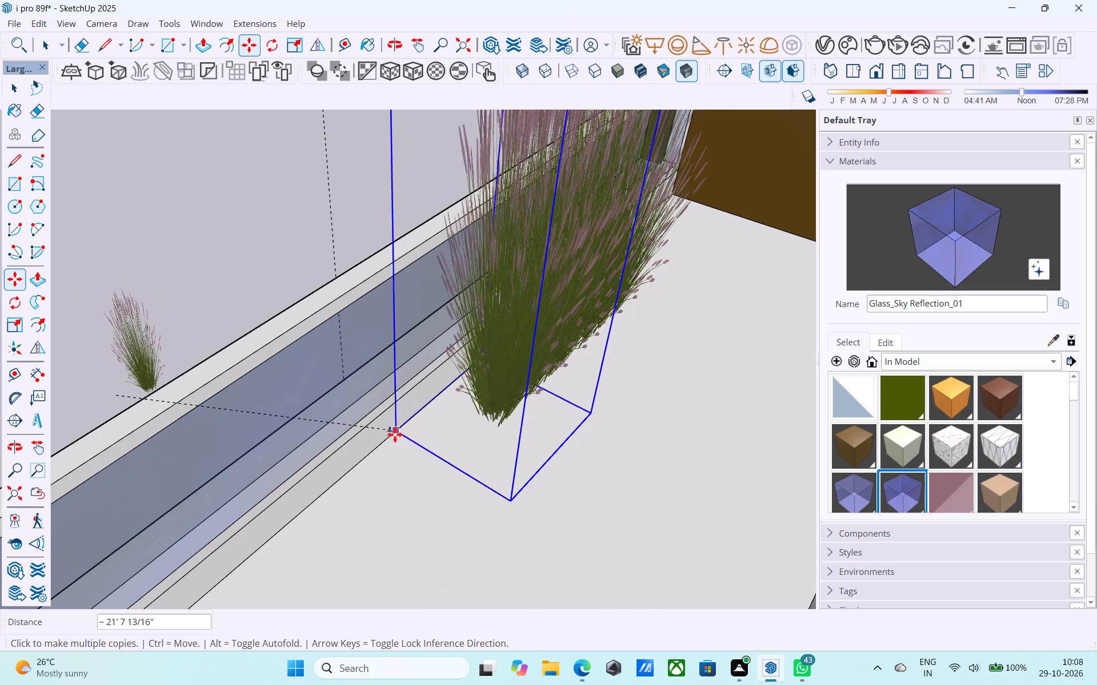
click(385, 443)
click(360, 464)
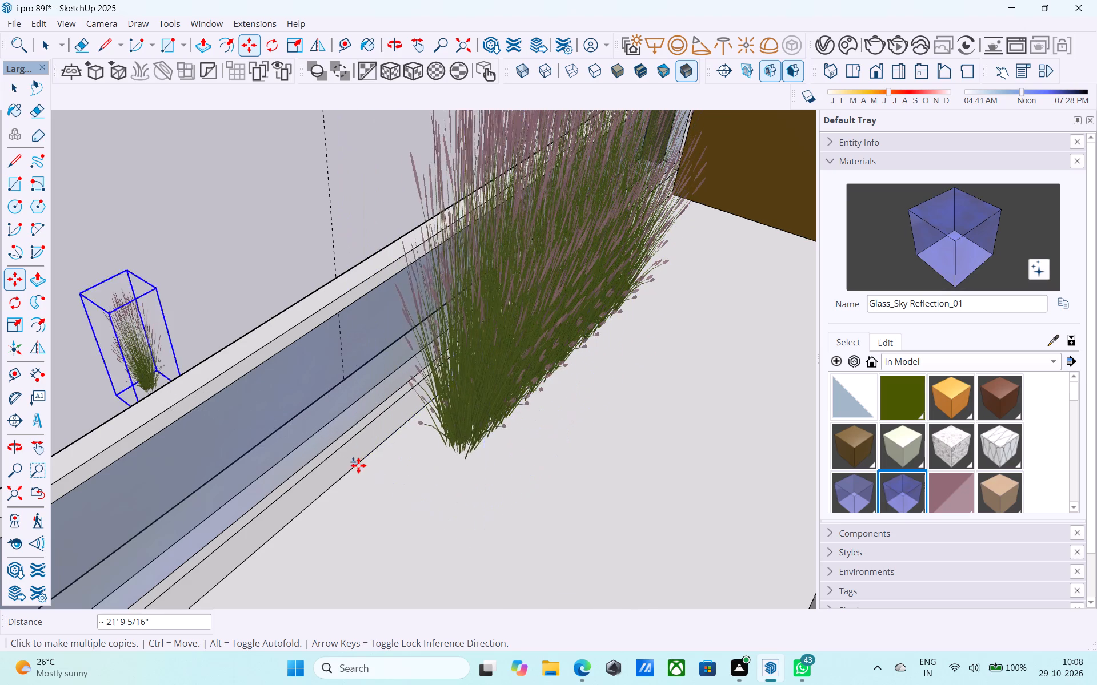
click(341, 481)
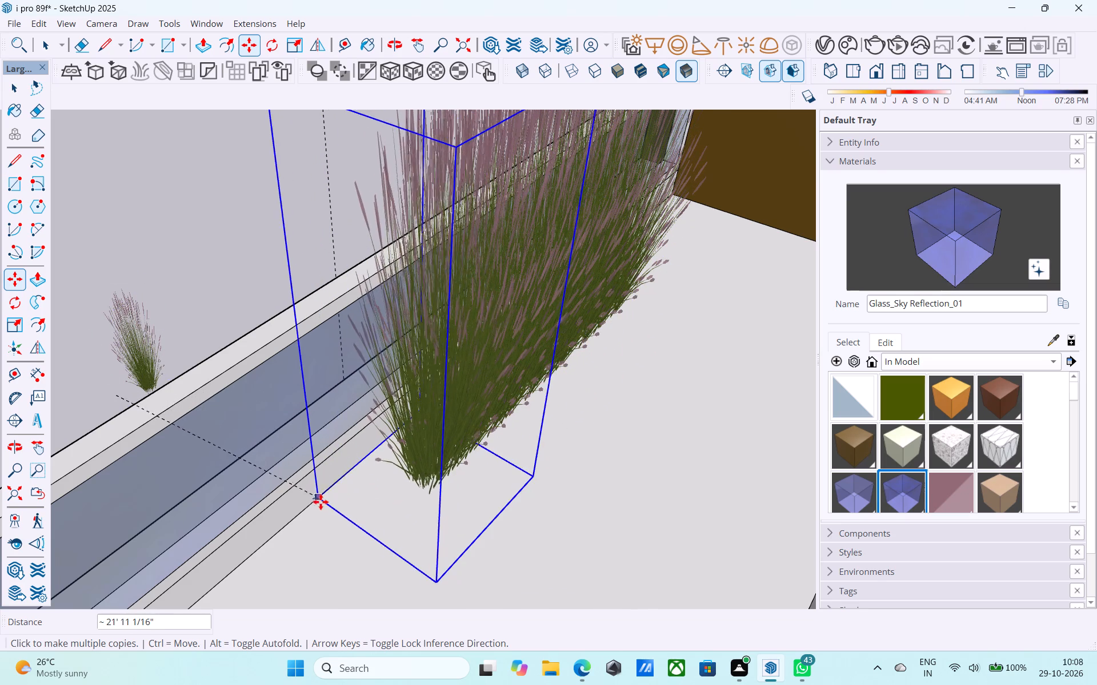
click(320, 502)
click(291, 527)
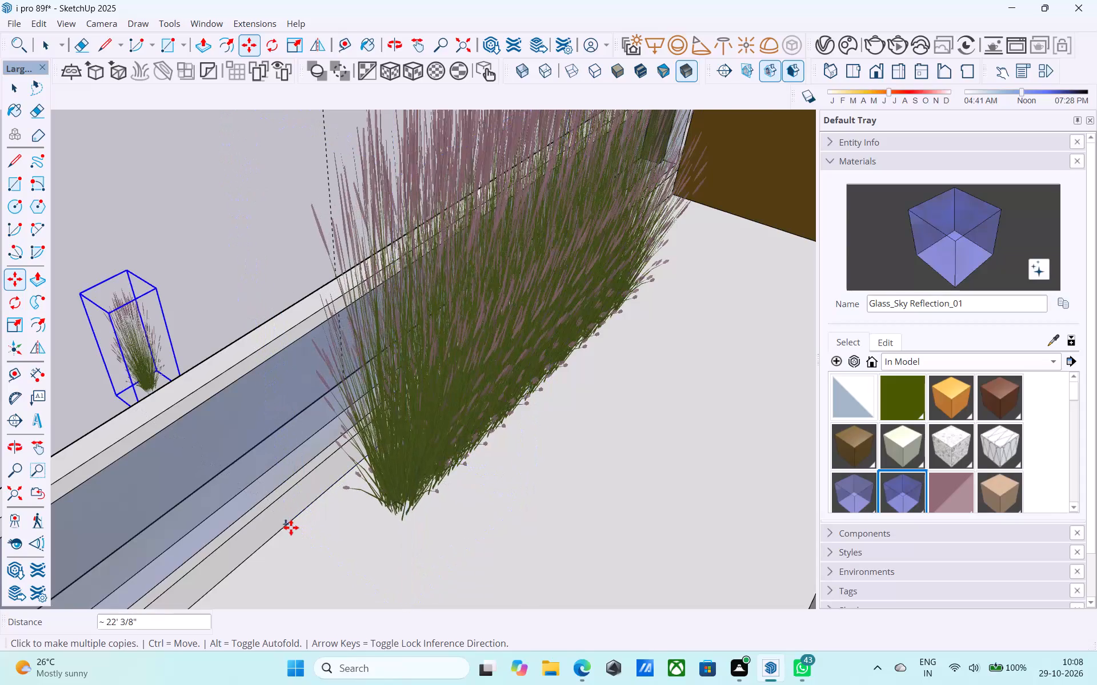
click(245, 559)
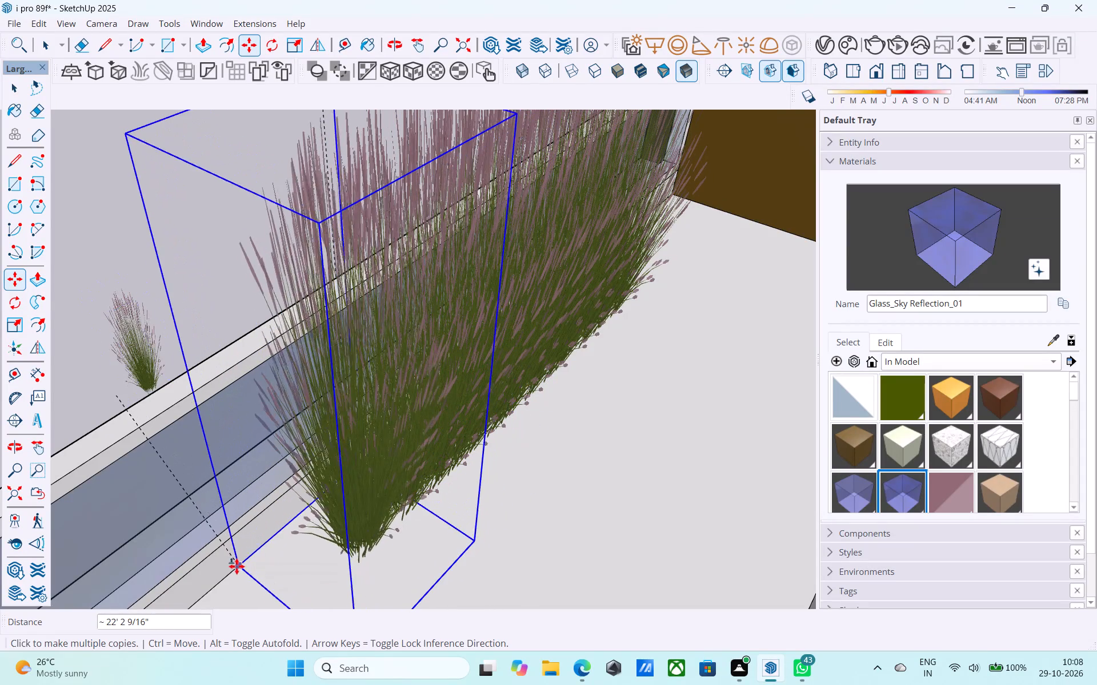
click(205, 591)
Stamp three overlapping grass clumps on the main front balcony floor, along the railing's inner edge starting at the brown side wall.
middle_drag(211, 591, 499, 537)
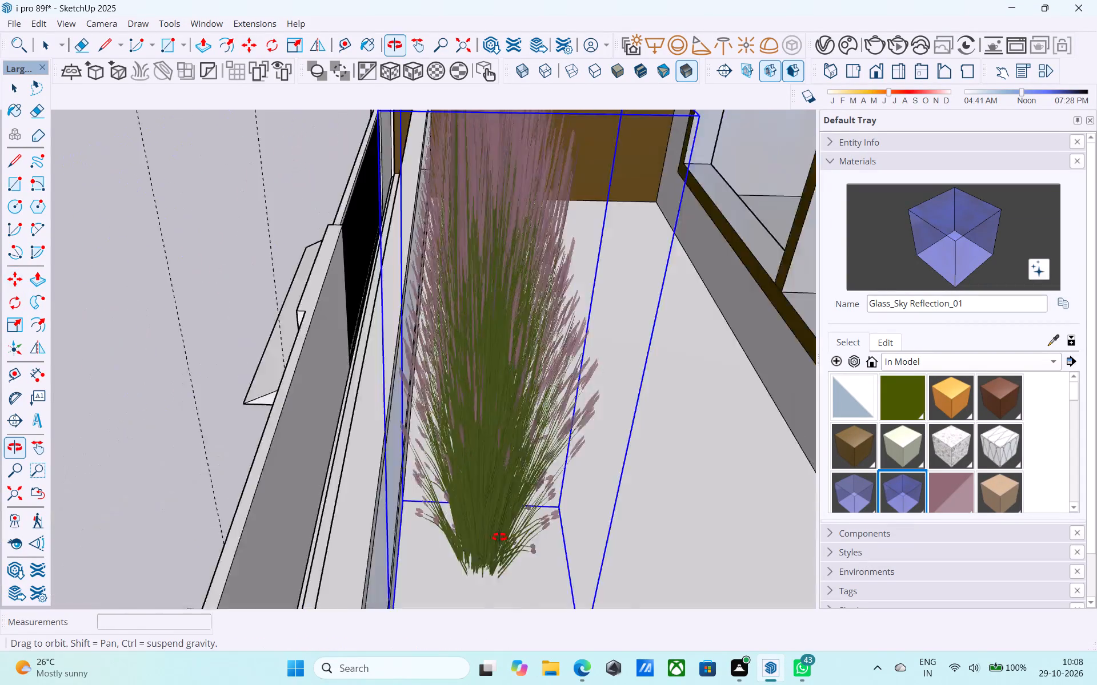
middle_drag(499, 537, 776, 490)
scroll(727, 465, down, 20)
scroll(727, 465, down, 7)
middle_drag(435, 454, 543, 401)
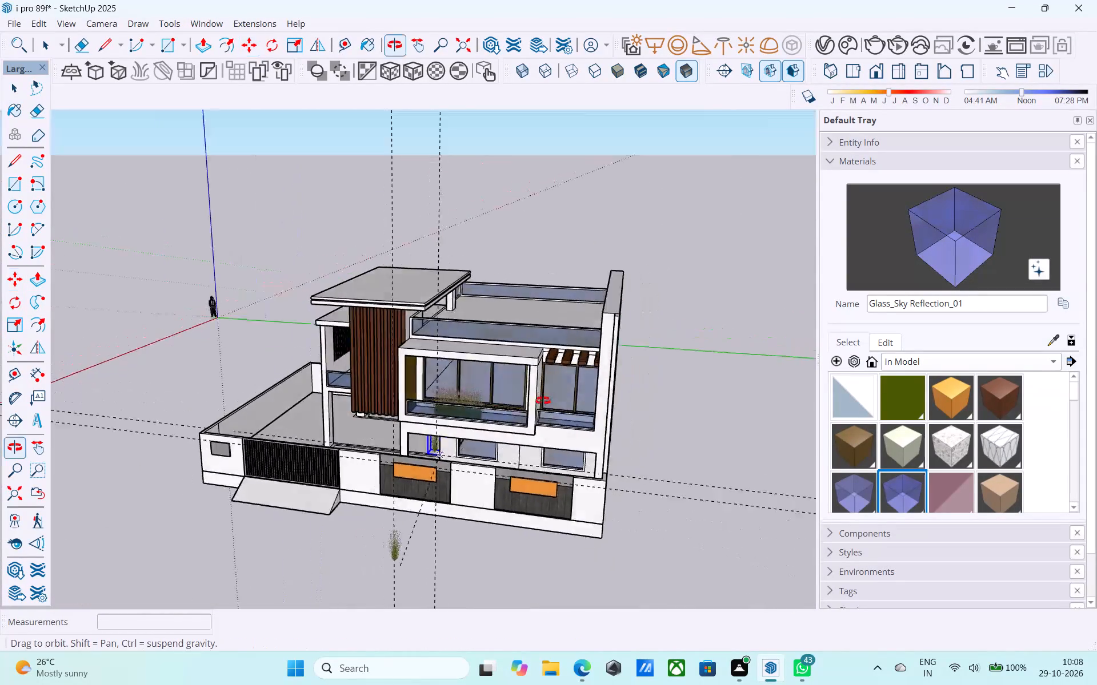
middle_drag(543, 401, 679, 331)
scroll(560, 398, up, 4)
scroll(555, 401, down, 3)
middle_drag(555, 401, 600, 382)
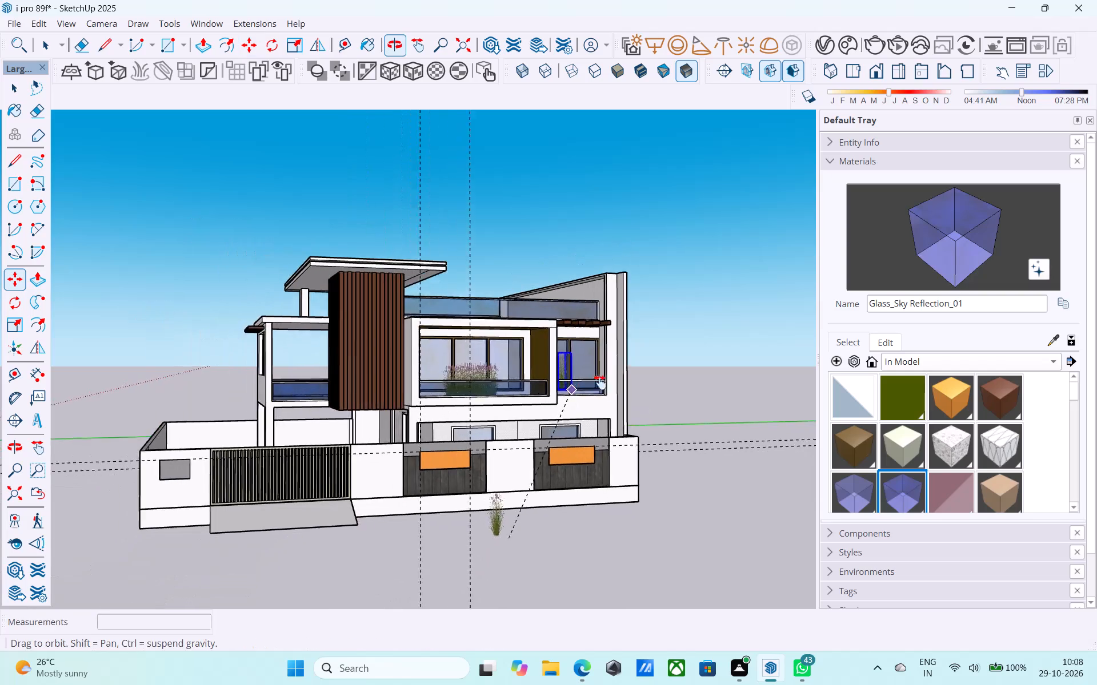
middle_drag(600, 382, 480, 460)
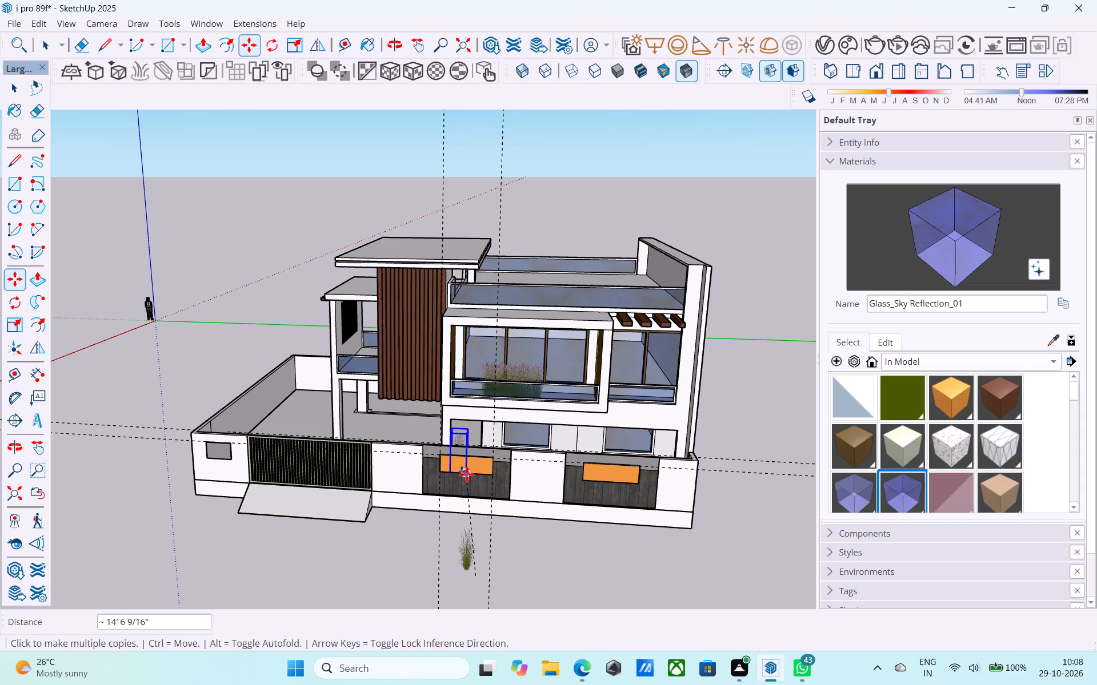
scroll(379, 406, up, 4)
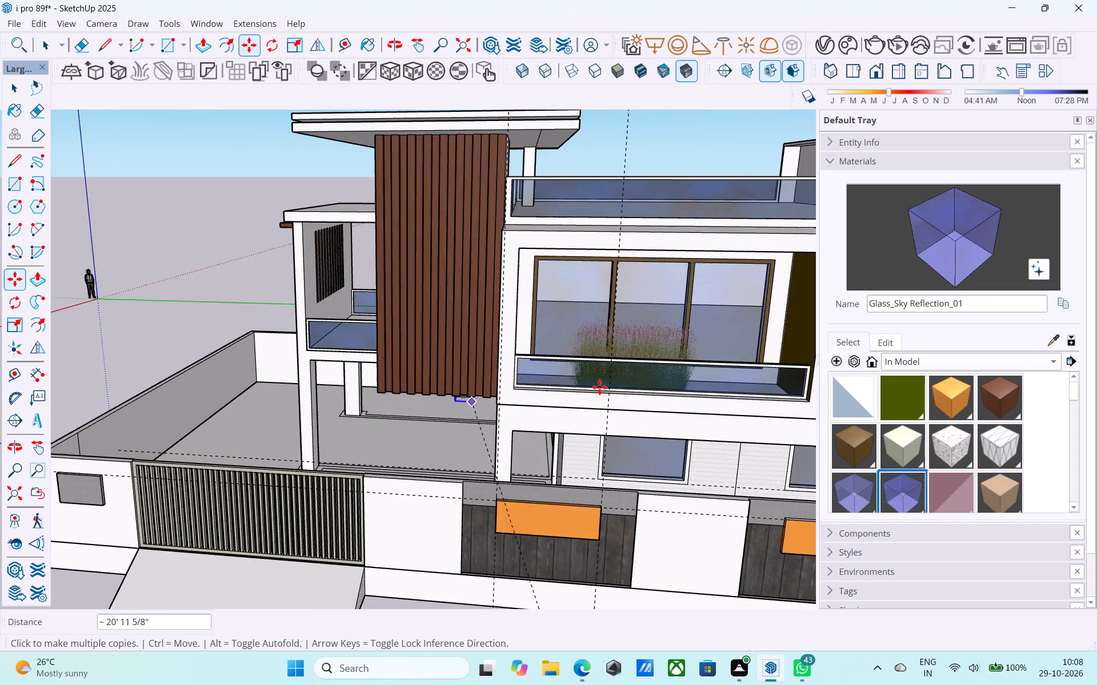
scroll(599, 387, up, 3)
middle_drag(624, 349, 550, 460)
scroll(622, 395, up, 8)
scroll(614, 364, down, 1)
scroll(614, 364, up, 4)
middle_drag(611, 361, 399, 390)
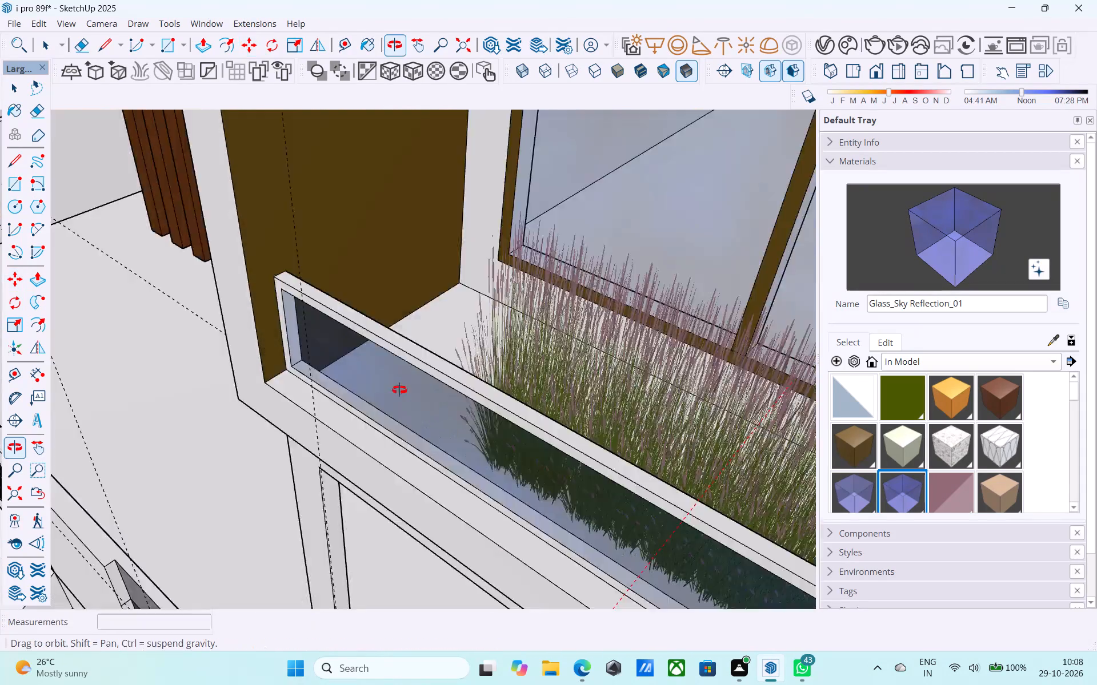
middle_drag(399, 390, 46, 346)
middle_drag(602, 469, 888, 245)
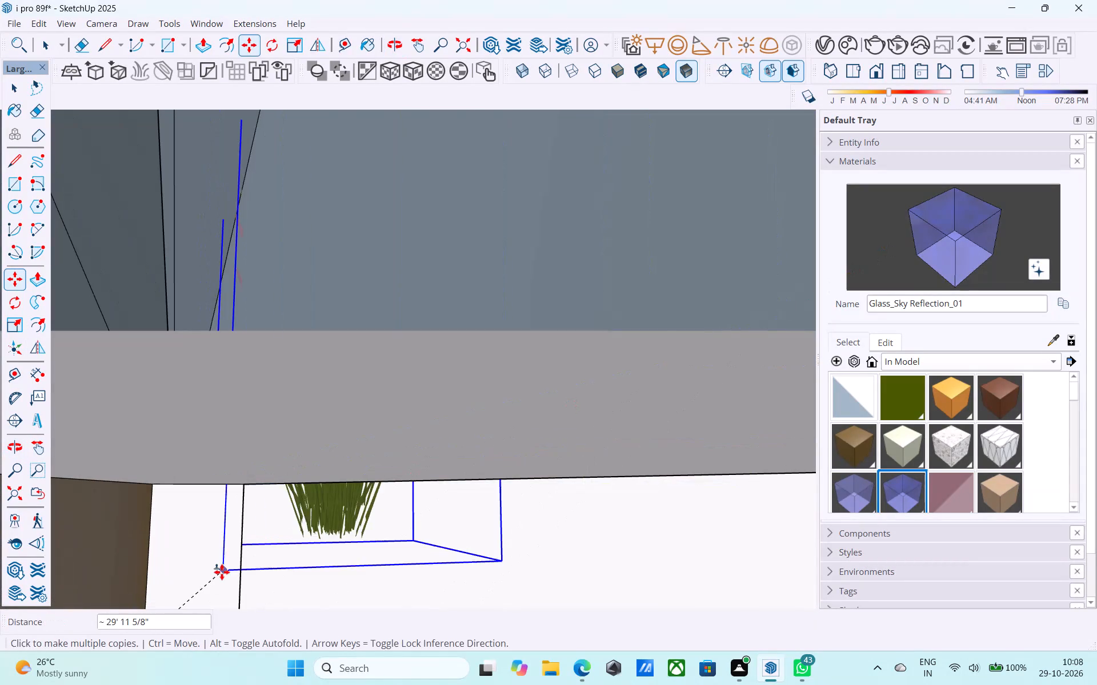
scroll(222, 572, down, 1)
shift+middle_drag(222, 572, 488, 290)
shift+middle_drag(275, 529, 876, 290)
shift+middle_drag(329, 477, 724, 367)
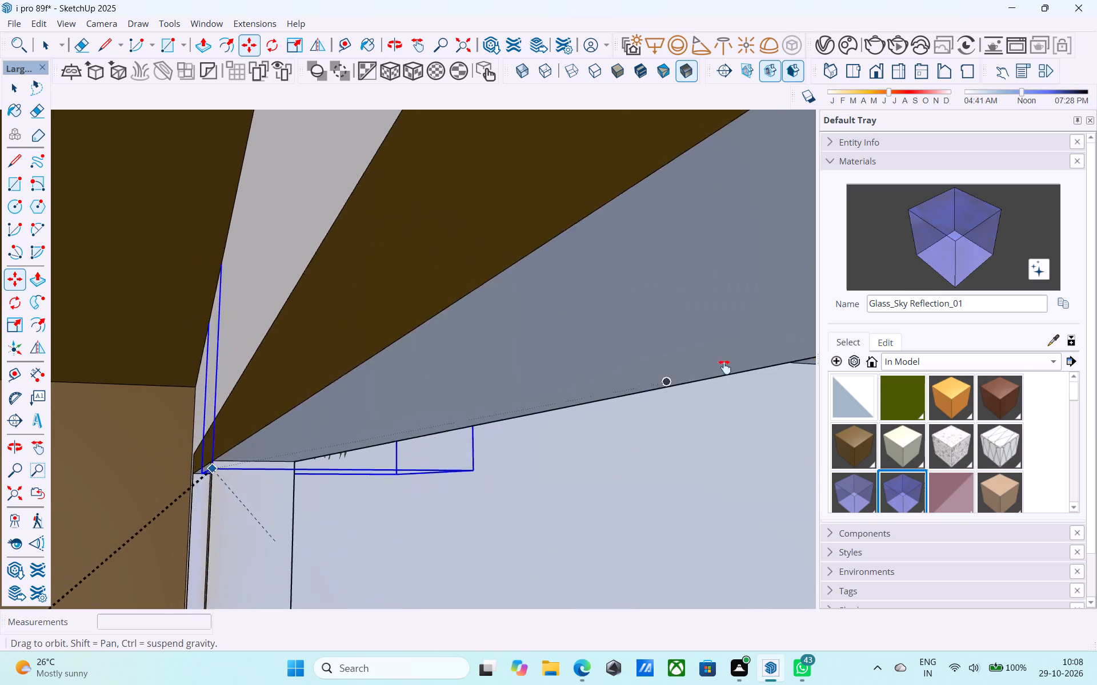
shift+middle_drag(724, 367, 646, 386)
shift+middle_drag(338, 628, 564, 336)
middle_drag(379, 495, 503, 428)
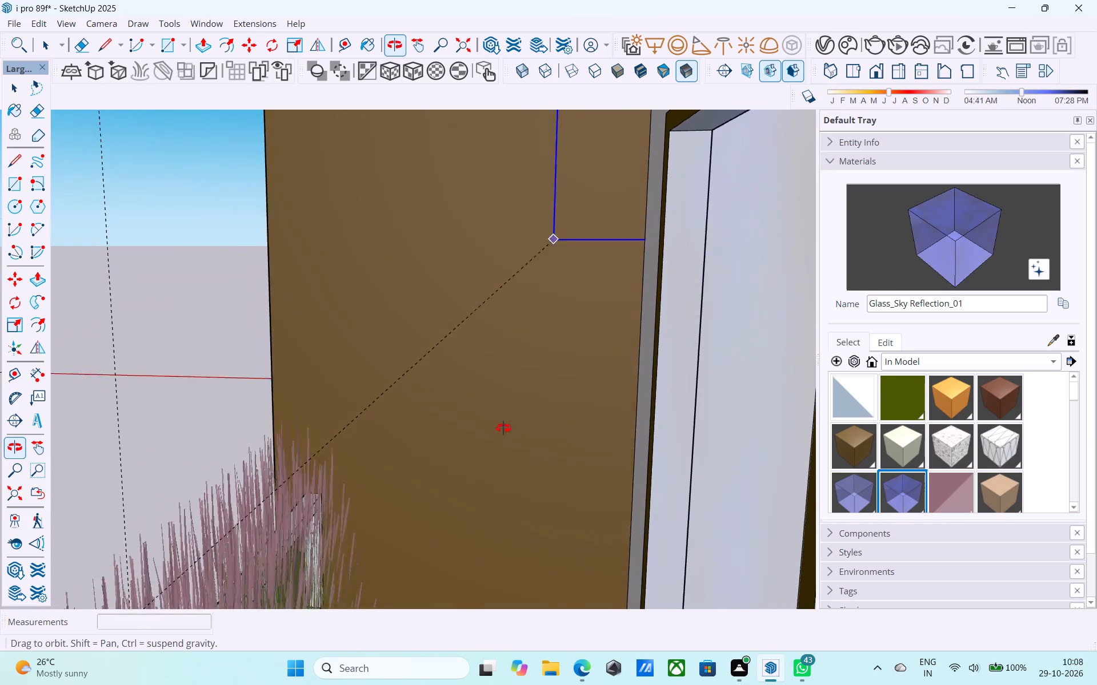
middle_drag(503, 428, 493, 474)
scroll(315, 535, up, 4)
middle_drag(406, 551, 269, 519)
shift+middle_drag(490, 594, 437, 355)
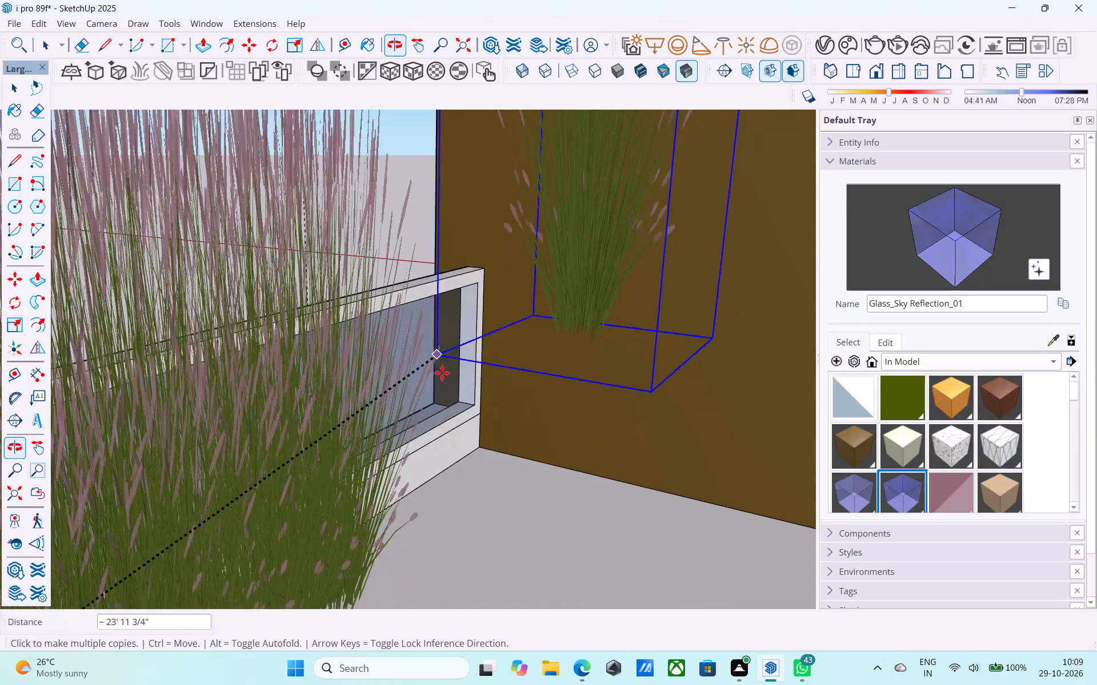
scroll(487, 497, up, 6)
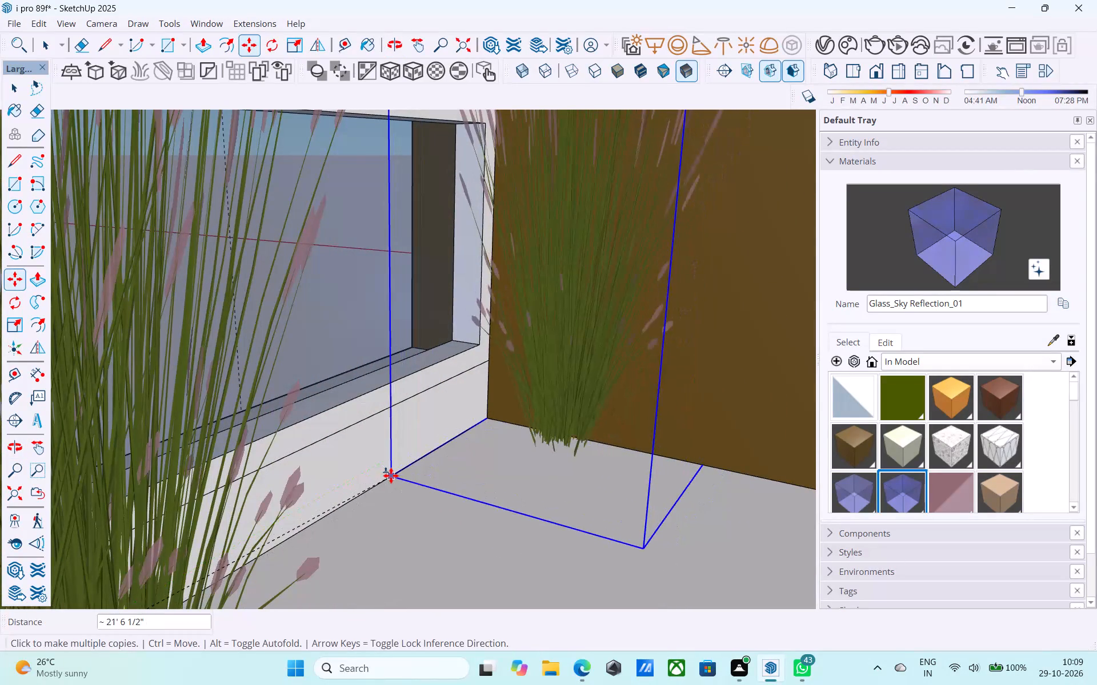
click(391, 476)
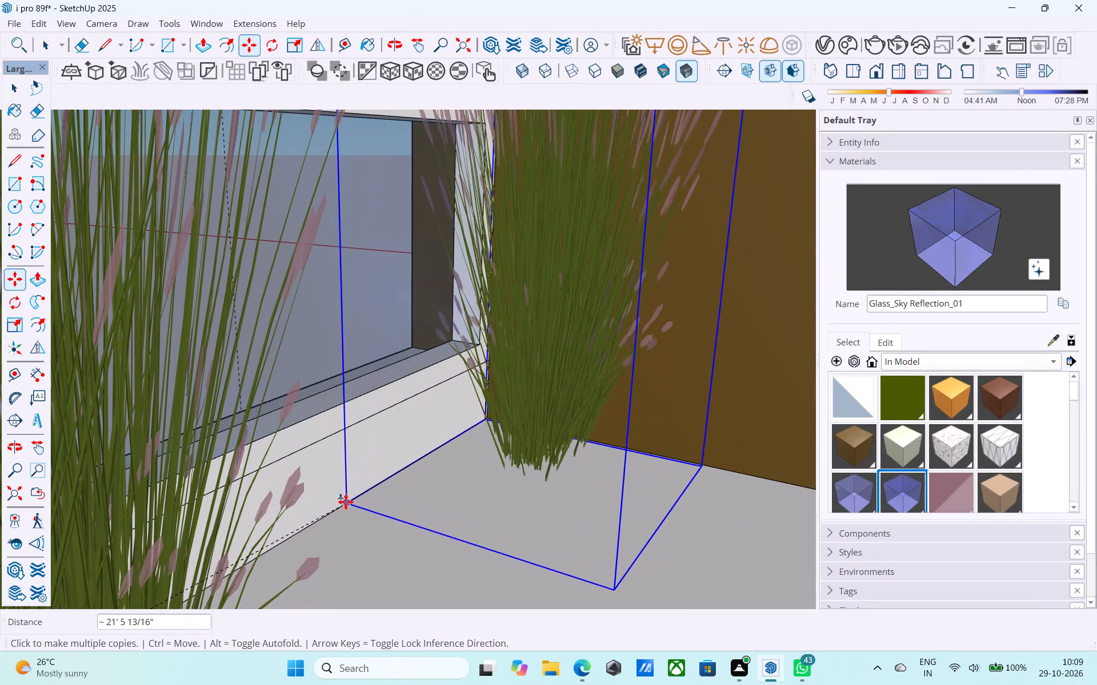
click(346, 502)
click(301, 533)
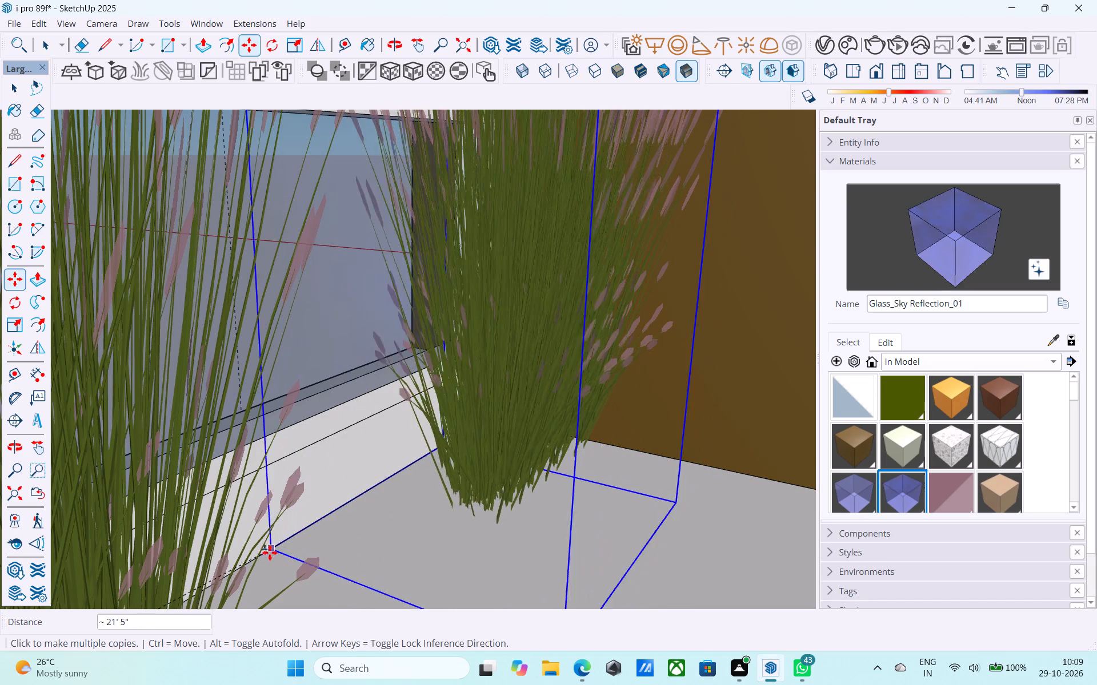
middle_drag(488, 485, 329, 490)
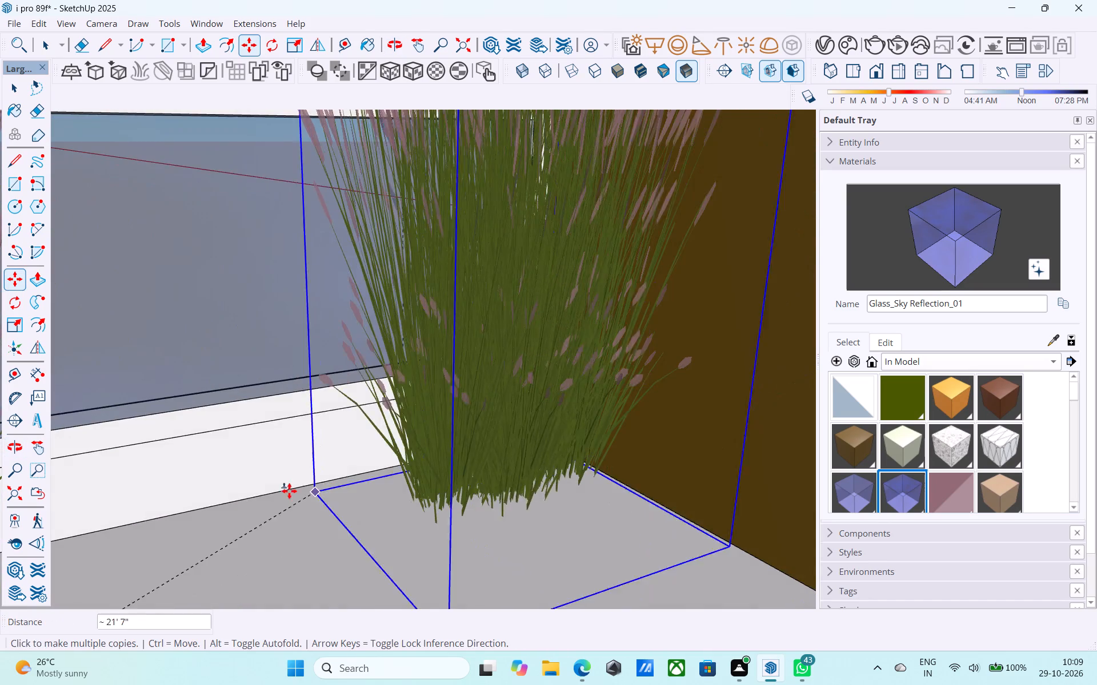
key(space)
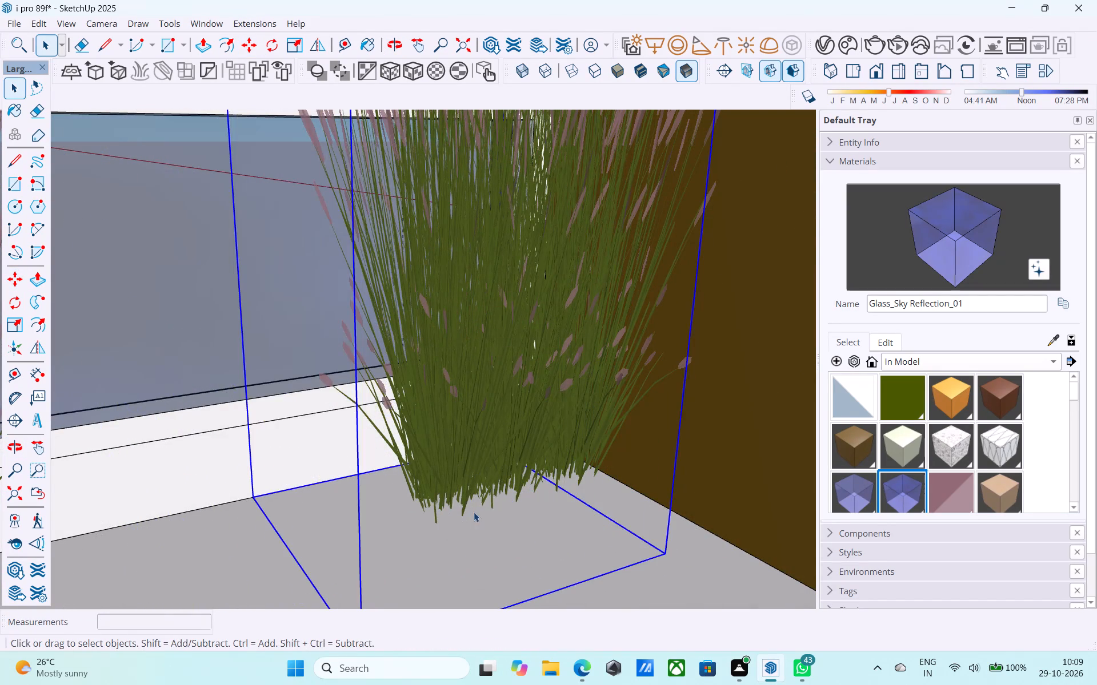
Stamp four more copies of the last clump along the railing to join the corner grass with the existing row.
scroll(472, 509, down, 1)
scroll(518, 393, down, 1)
shift+middle_drag(489, 482, 563, 287)
scroll(560, 448, up, 3)
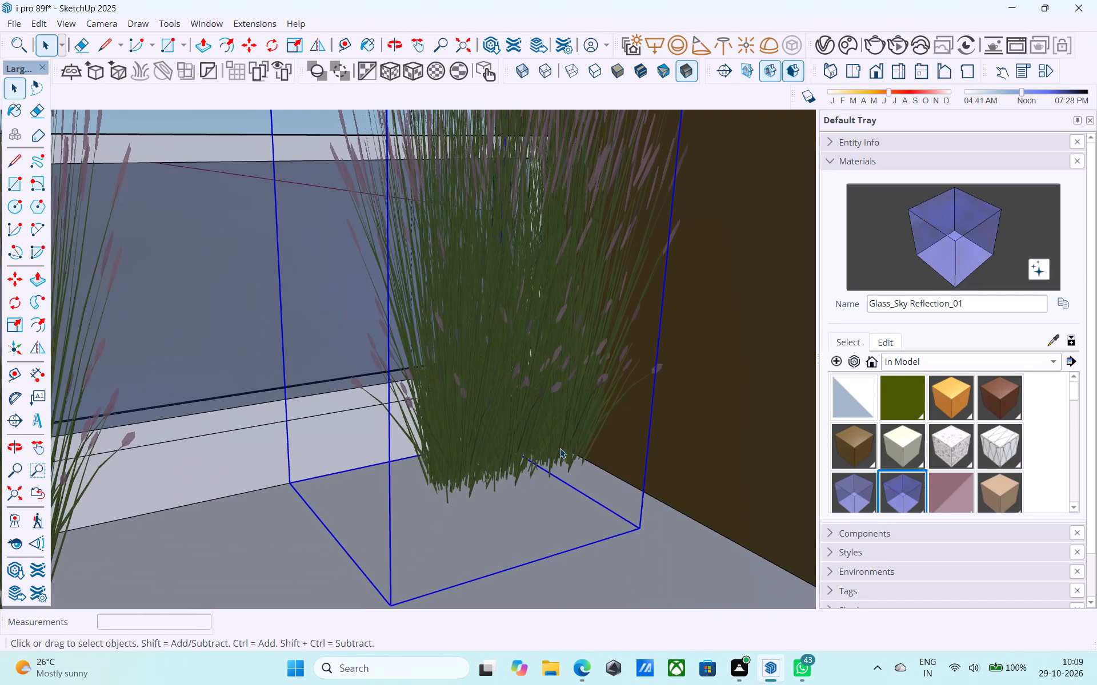
scroll(560, 448, up, 20)
scroll(560, 448, up, 12)
shift+middle_drag(562, 541, 635, 490)
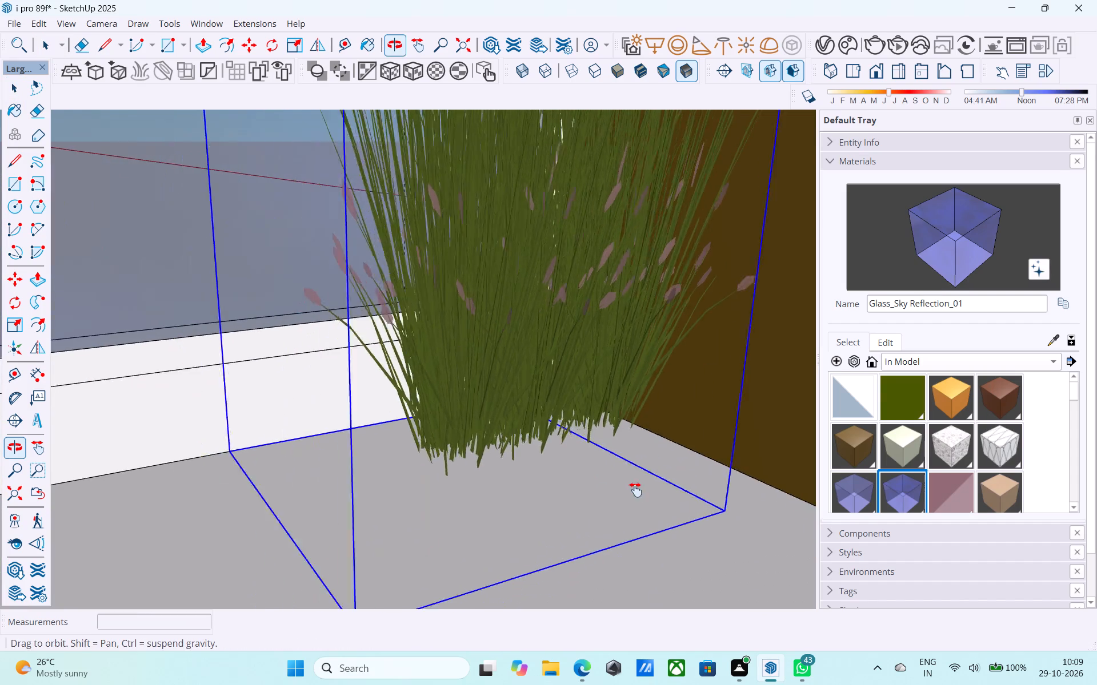
shift+middle_drag(635, 490, 676, 434)
key(m)
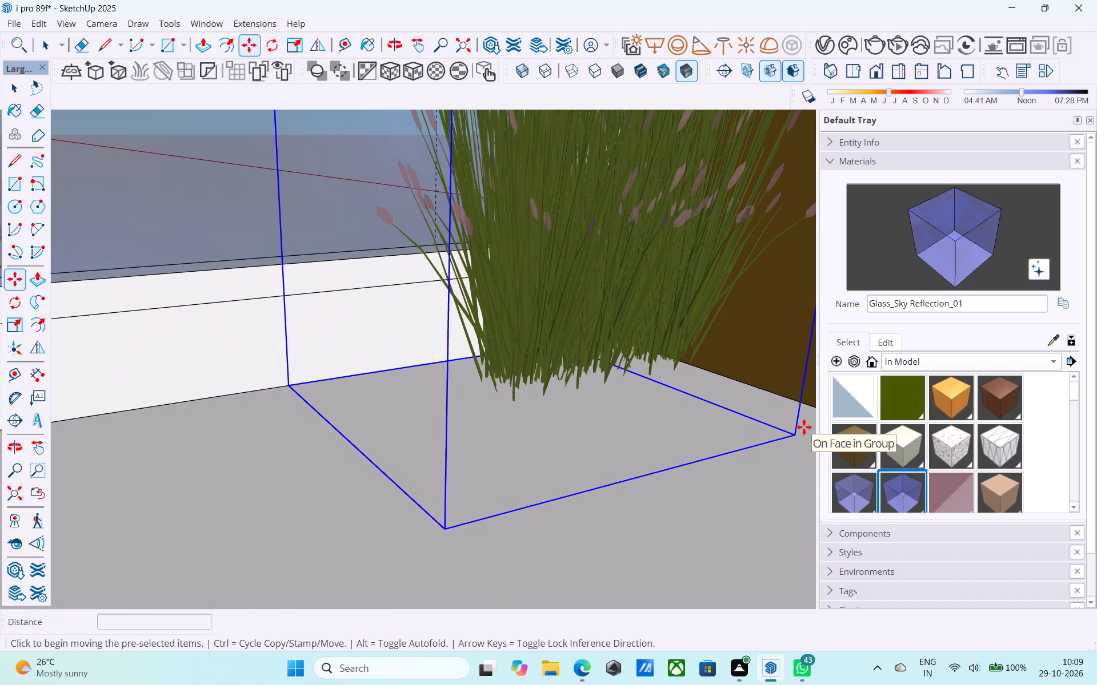
click(795, 433)
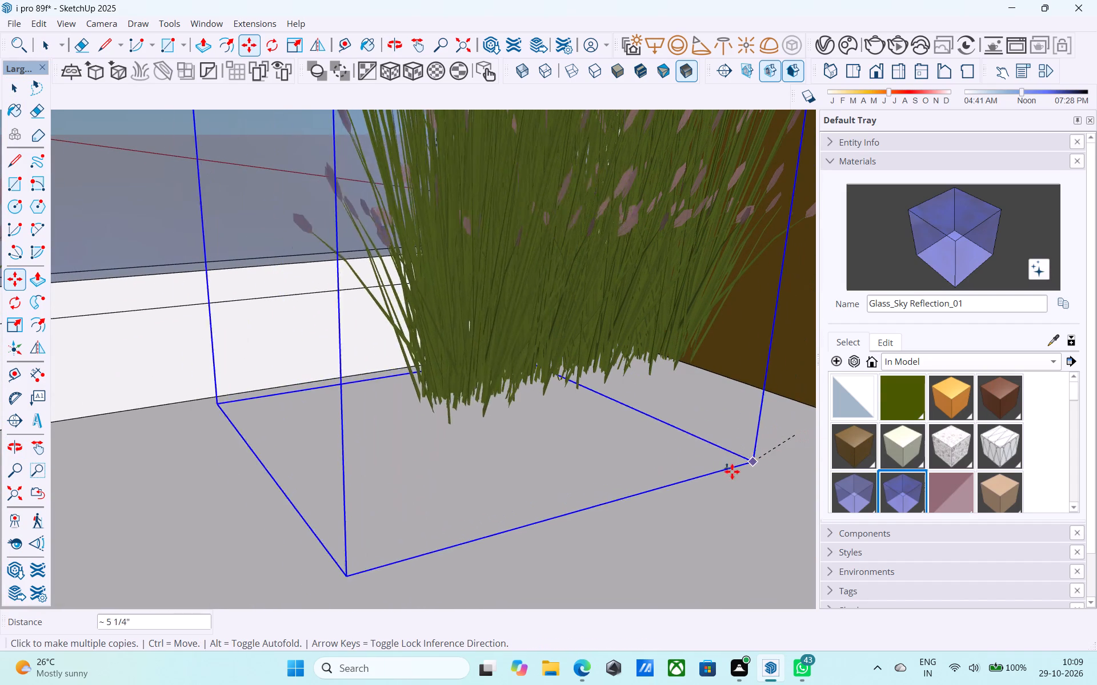
click(705, 476)
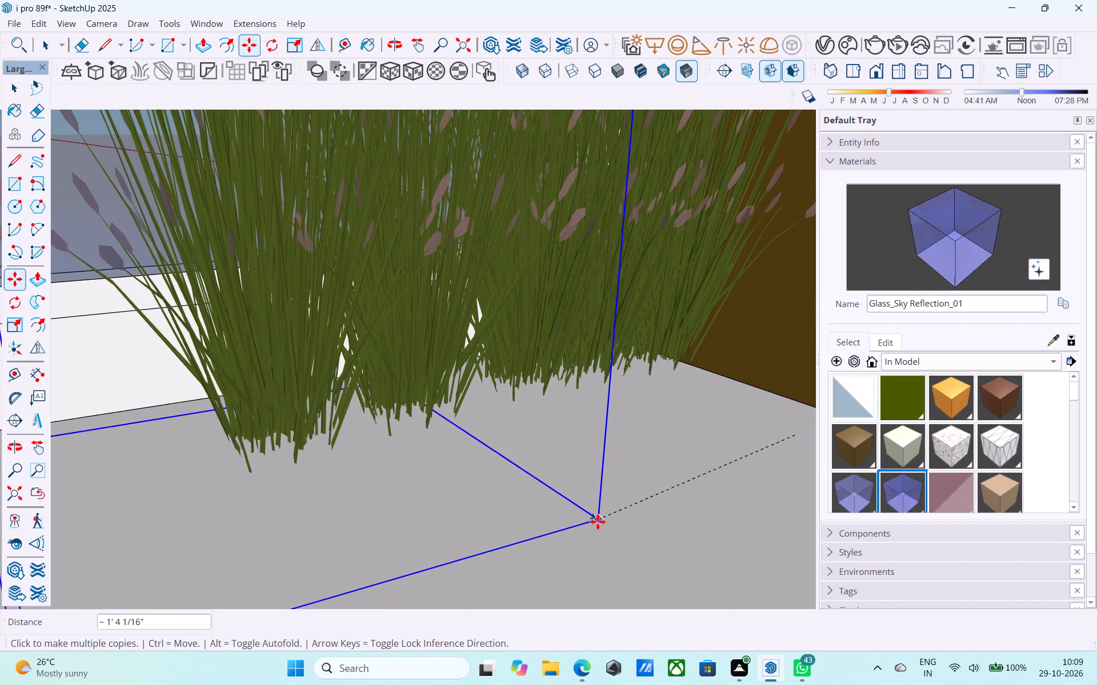
click(597, 523)
shift+middle_drag(535, 533, 782, 430)
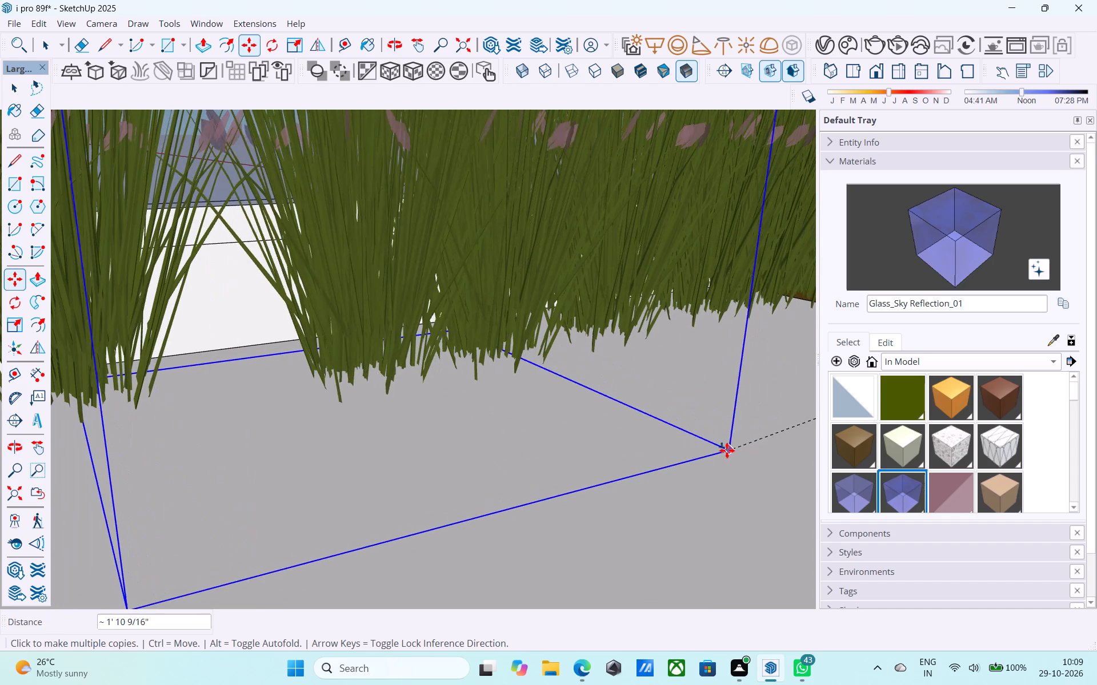
click(726, 450)
click(620, 480)
middle_drag(620, 482, 832, 489)
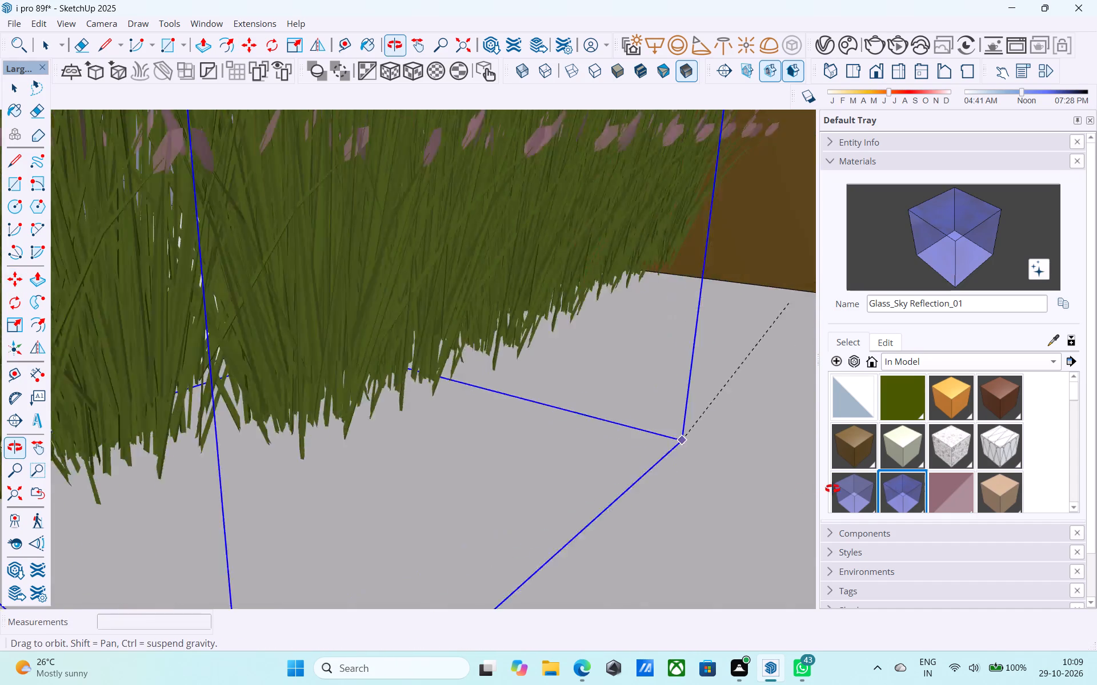
middle_drag(832, 489, 1096, 537)
key(space)
Deselect the grass clump and save the model.
scroll(614, 469, down, 20)
scroll(614, 469, down, 6)
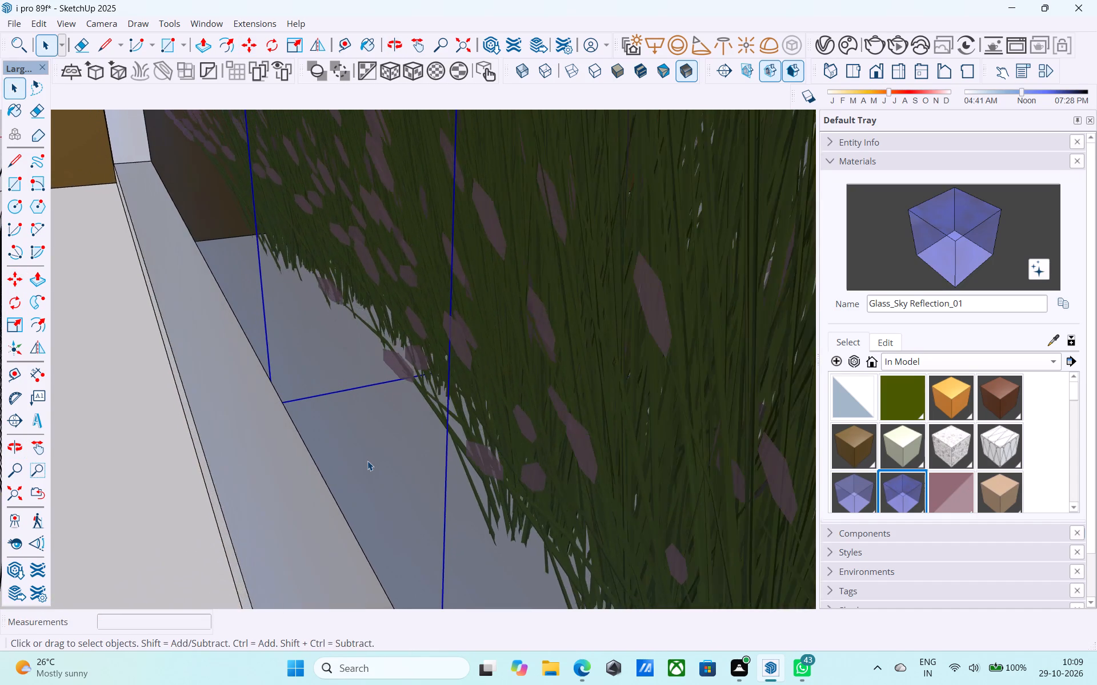
scroll(367, 461, down, 20)
scroll(367, 461, down, 3)
key(ctrl+s)
scroll(378, 430, down, 6)
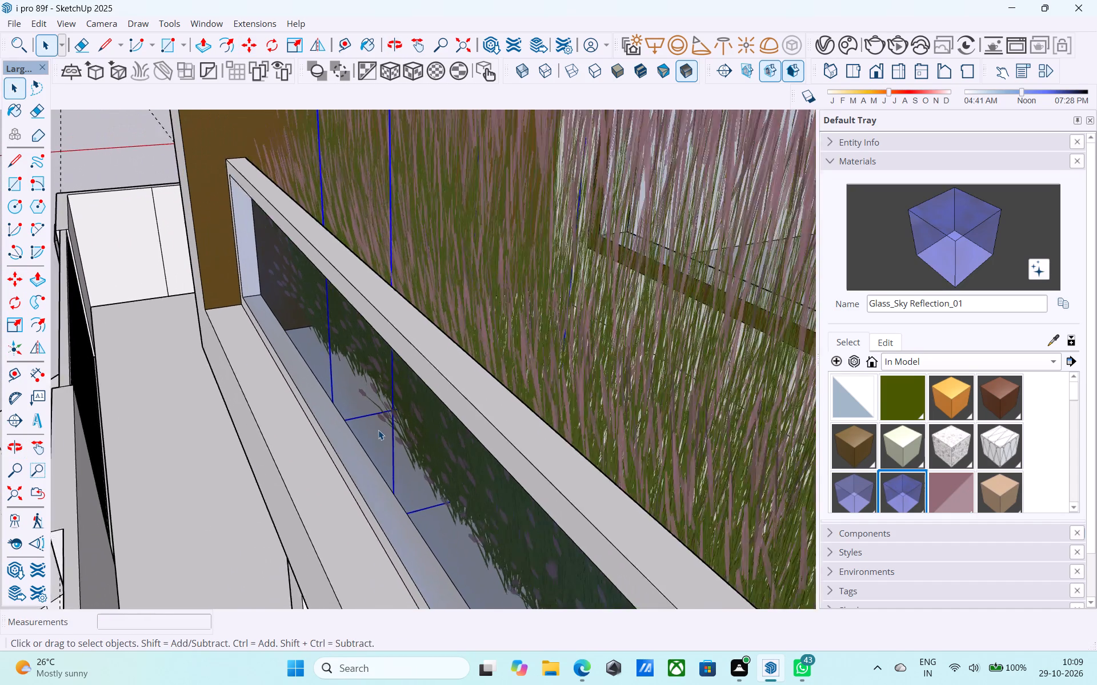
scroll(378, 430, down, 20)
scroll(378, 430, down, 5)
middle_drag(371, 471, 395, 442)
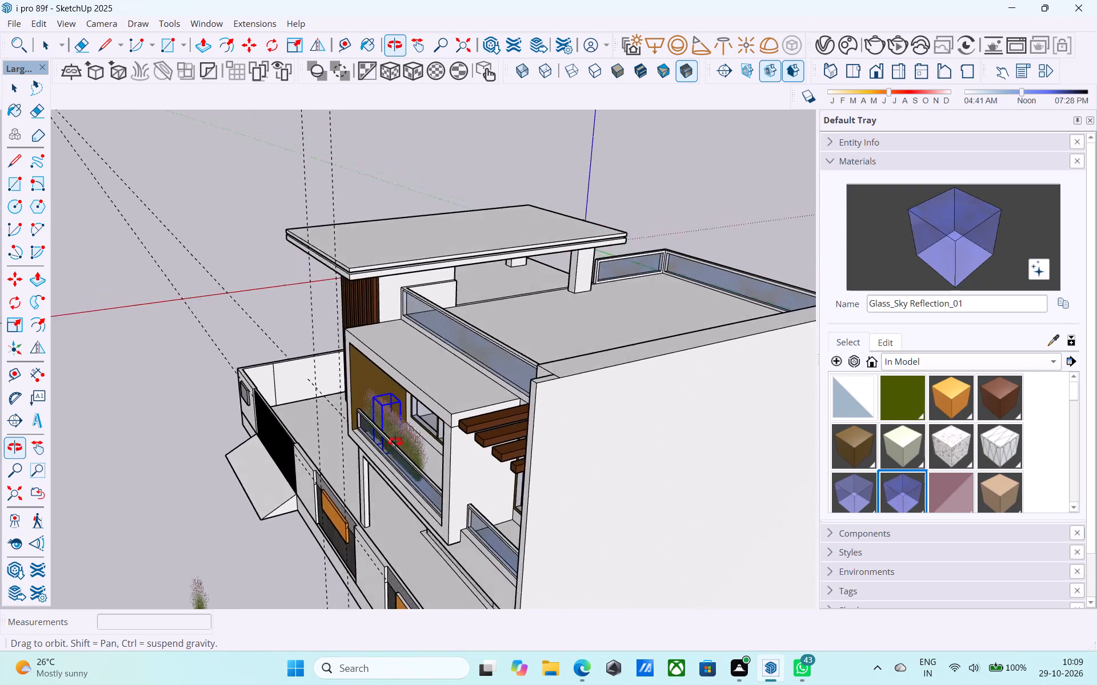
middle_drag(395, 442, 424, 432)
middle_drag(431, 446, 537, 451)
scroll(529, 434, down, 4)
middle_drag(527, 439, 580, 441)
click(714, 428)
scroll(507, 473, up, 4)
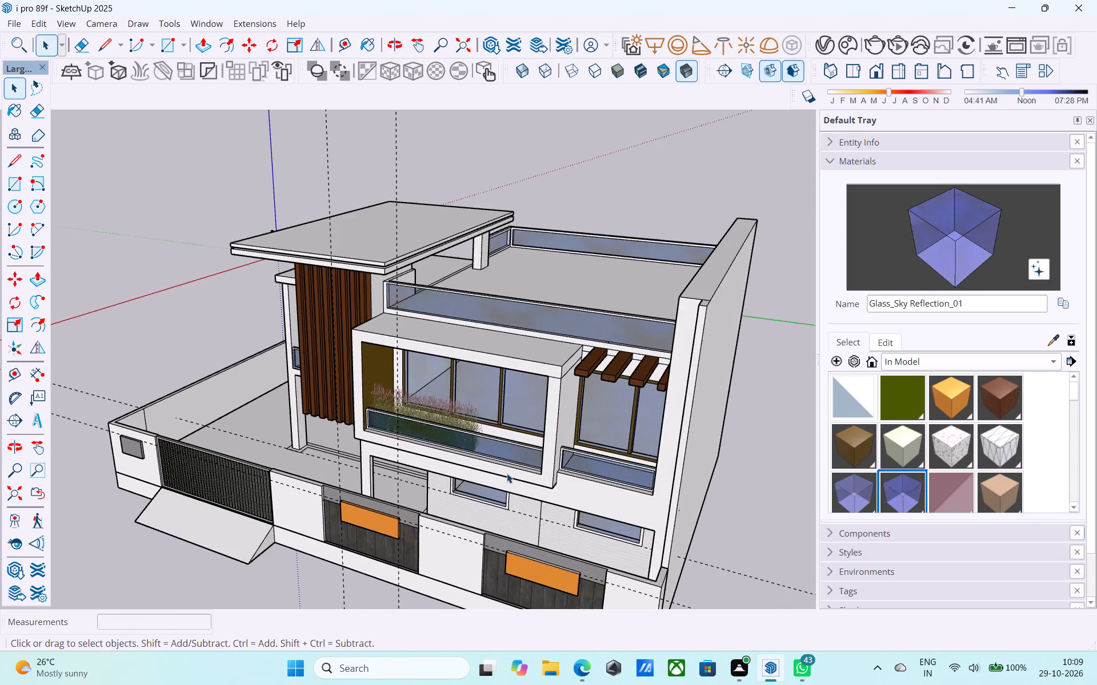
middle_drag(505, 473, 531, 456)
key(ctrl+s)
Inspect the house's front and gate side from several angles with the main balcony grass in place.
middle_drag(517, 457, 676, 408)
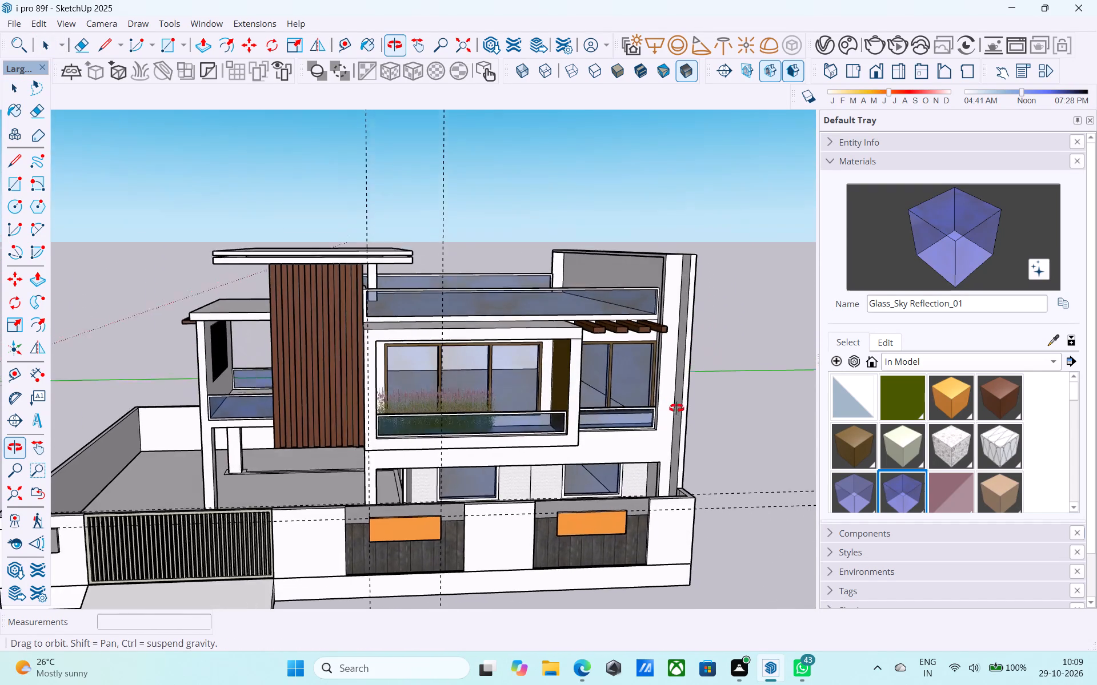
middle_drag(676, 408, 682, 398)
middle_drag(685, 397, 651, 353)
middle_drag(474, 523, 484, 503)
middle_drag(484, 503, 501, 479)
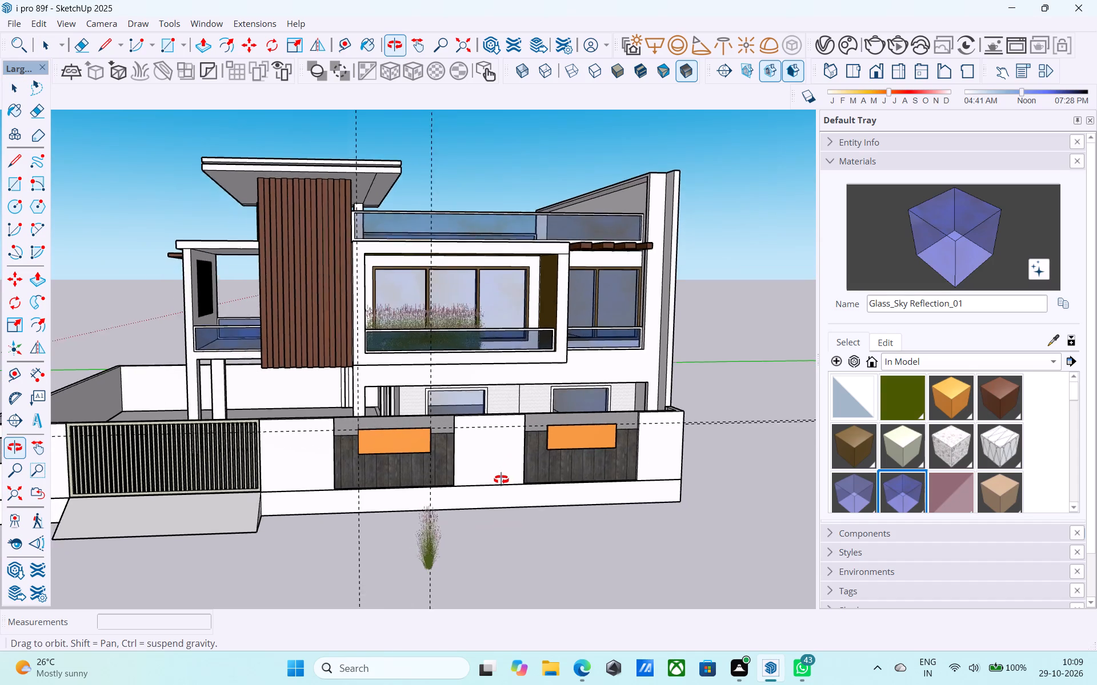
middle_drag(501, 479, 659, 485)
scroll(657, 489, down, 1)
shift+middle_drag(630, 495, 605, 490)
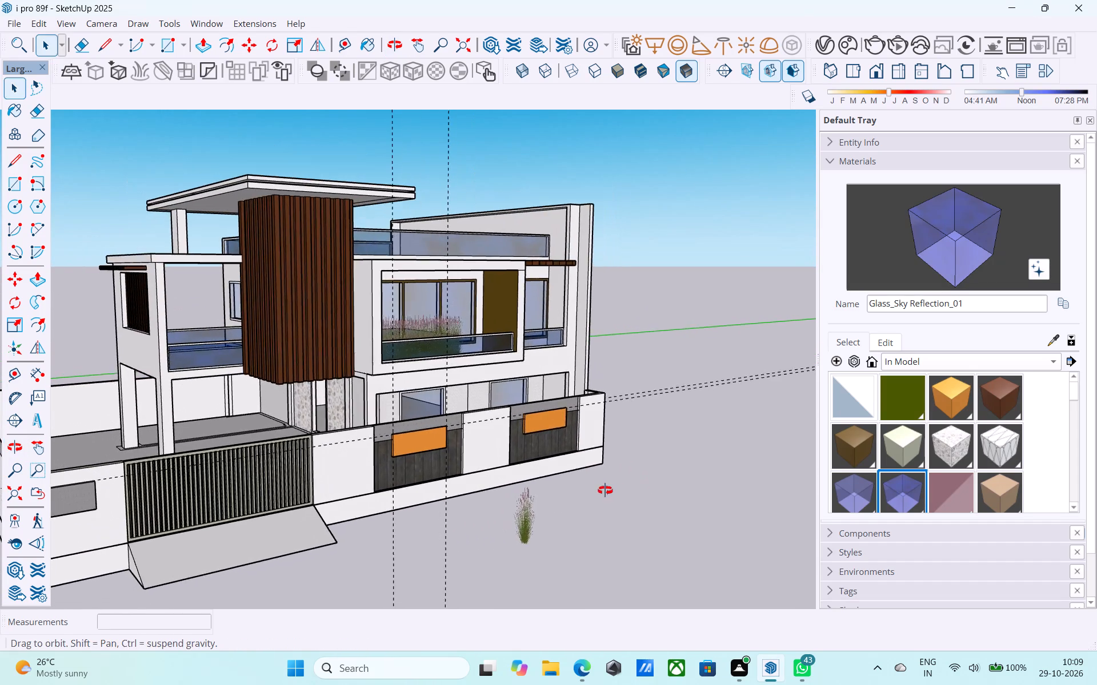
shift+middle_drag(605, 490, 643, 490)
scroll(642, 488, down, 1)
shift+middle_drag(643, 486, 715, 476)
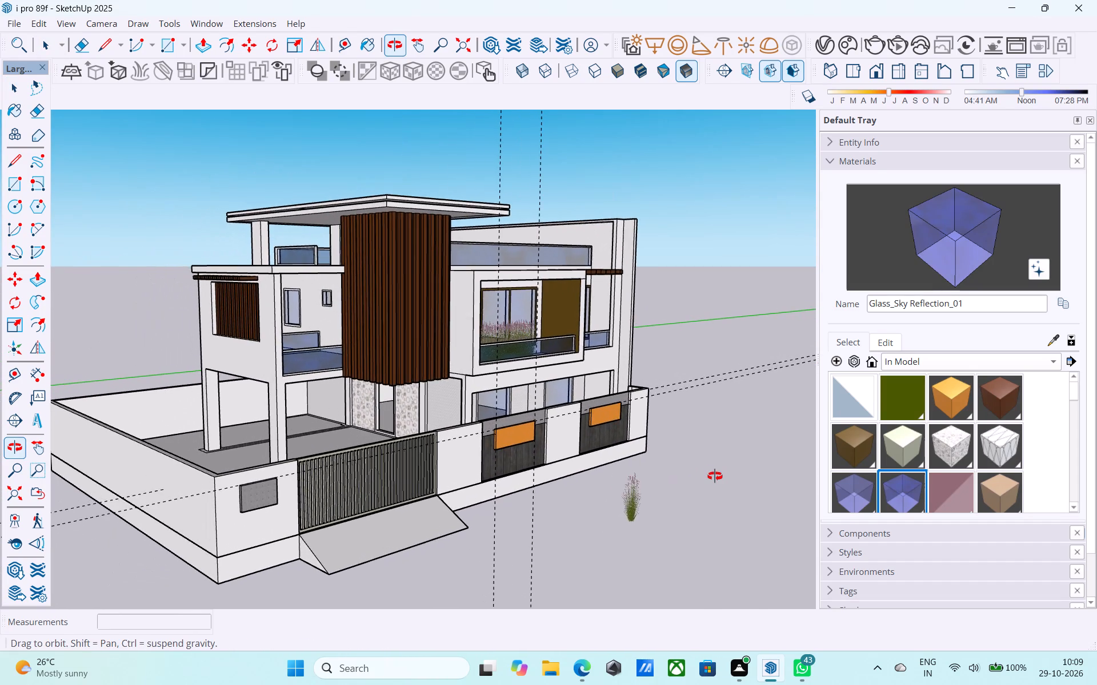
shift+middle_drag(715, 476, 693, 525)
Copy the loose grass clump outside the boundary wall onto the terrace beside the brown slatted tower, against its front glass railing.
click(622, 530)
key(m)
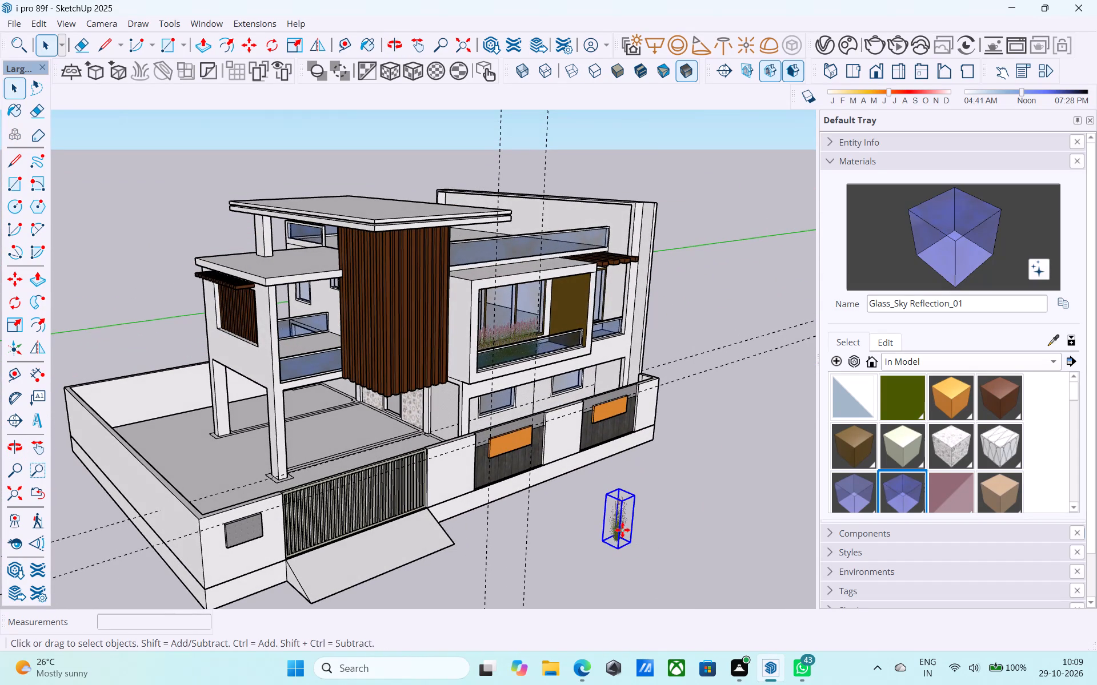
scroll(621, 526, up, 3)
click(616, 557)
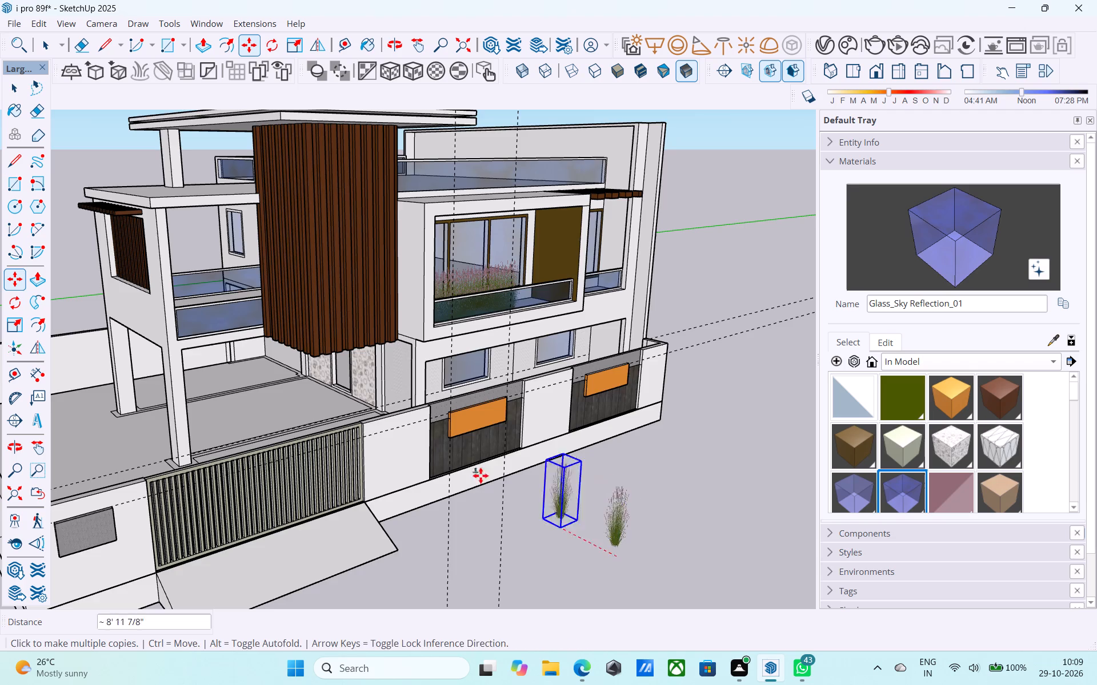
scroll(385, 409, down, 4)
middle_drag(385, 408, 463, 517)
scroll(402, 491, up, 12)
middle_drag(337, 417, 698, 449)
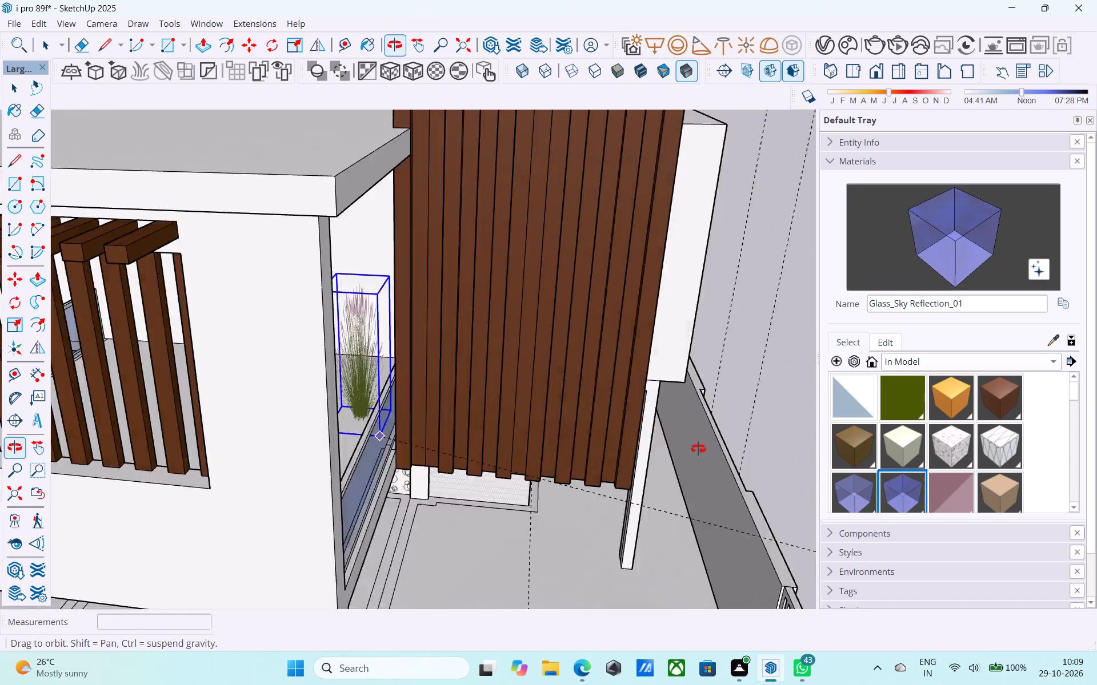
middle_drag(698, 449, 1045, 417)
scroll(657, 548, up, 4)
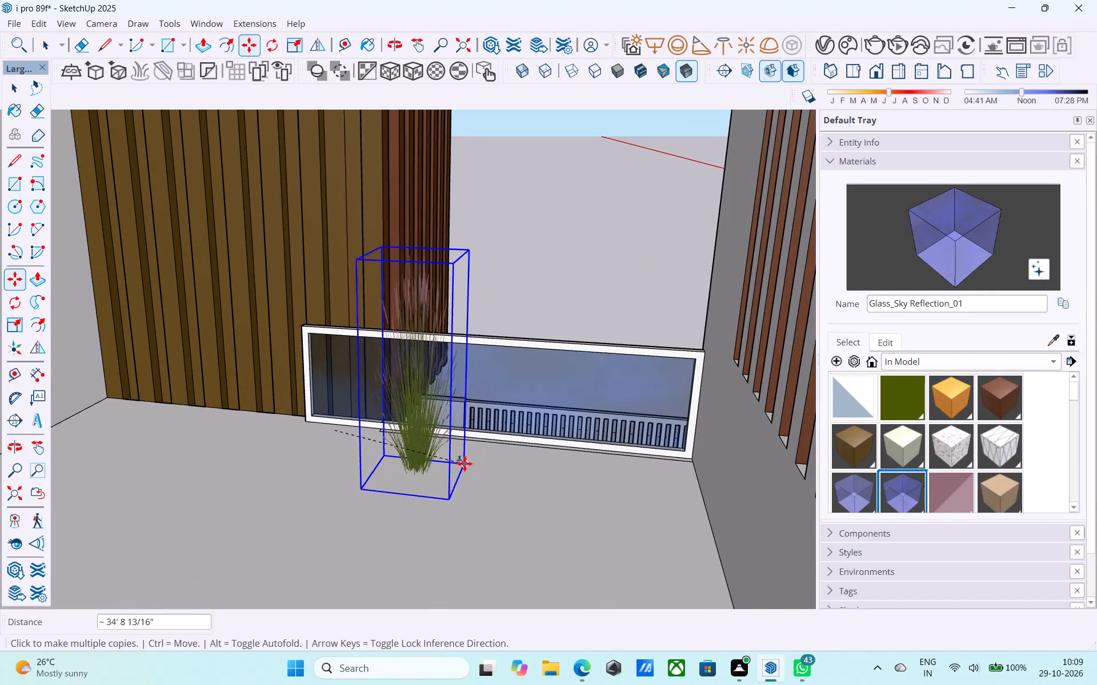
scroll(464, 462, up, 5)
middle_drag(455, 449, 658, 499)
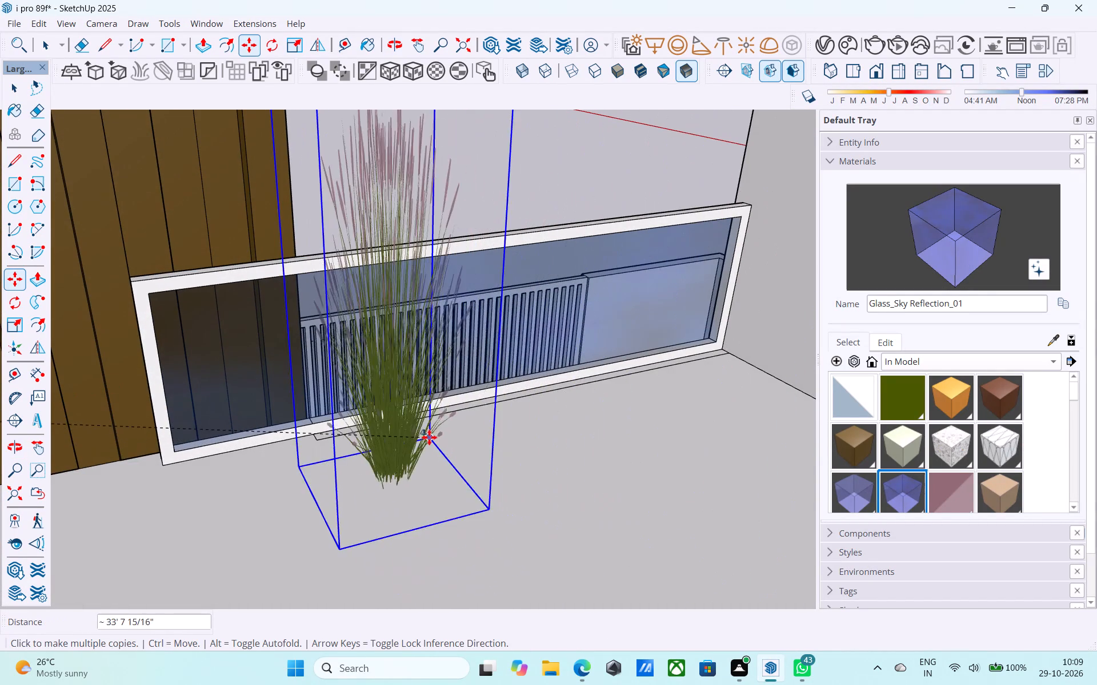
click(423, 426)
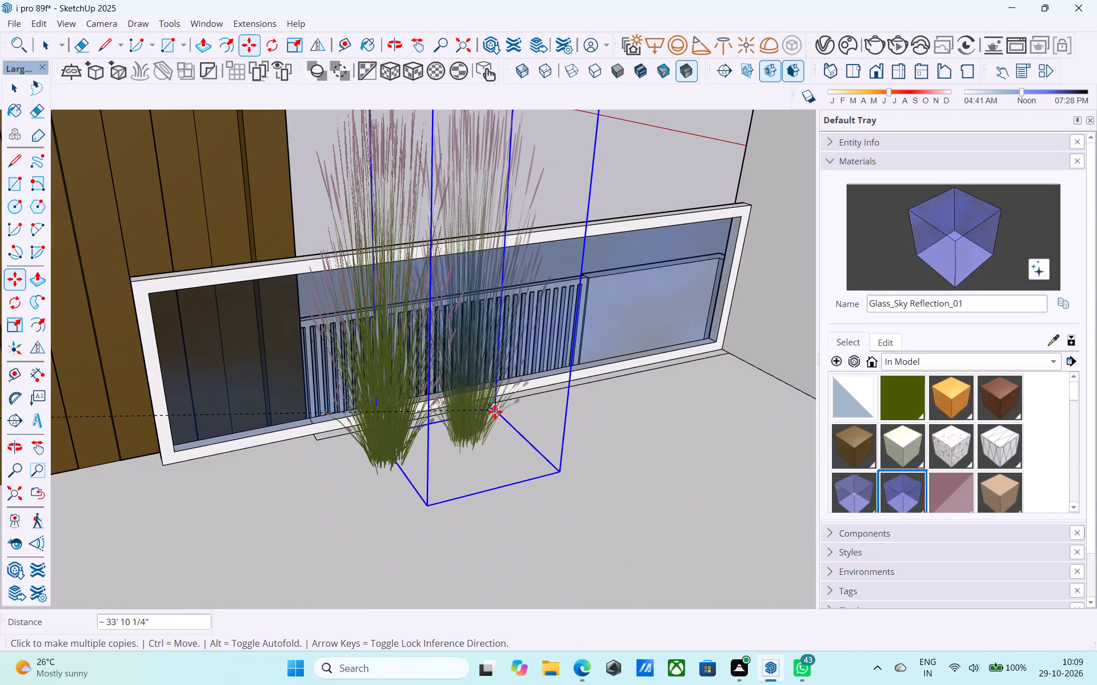
Stamp five more grass clumps along the terrace's front railing, spacing them out on both sides of the first clump.
click(497, 416)
click(563, 394)
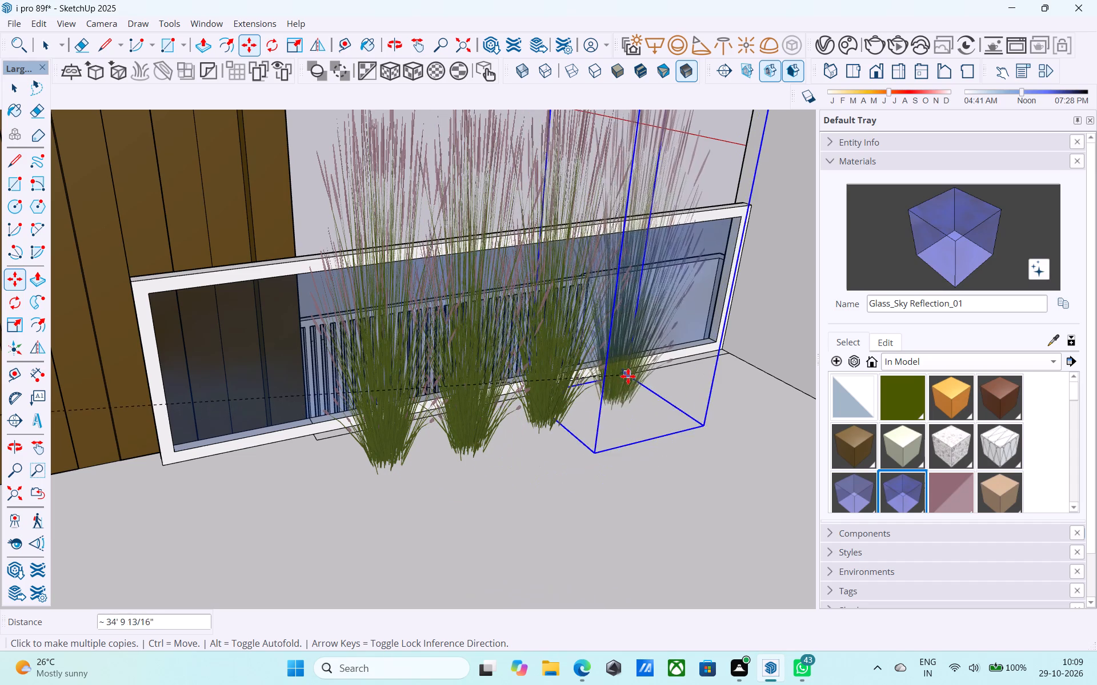
click(628, 376)
click(699, 352)
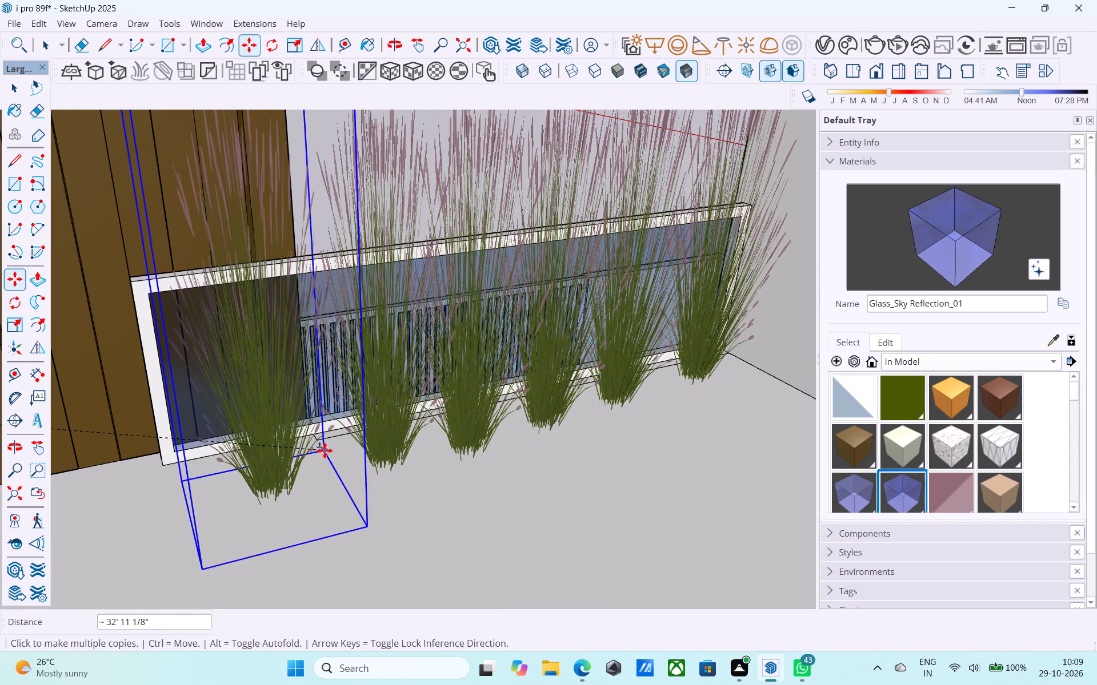
click(324, 450)
Stamp four grass clumps on the floor of the small front balcony under the brown pergola beams, along its glass railing.
middle_drag(478, 419, 247, 392)
scroll(456, 324, down, 1)
scroll(461, 327, up, 1)
scroll(463, 328, down, 20)
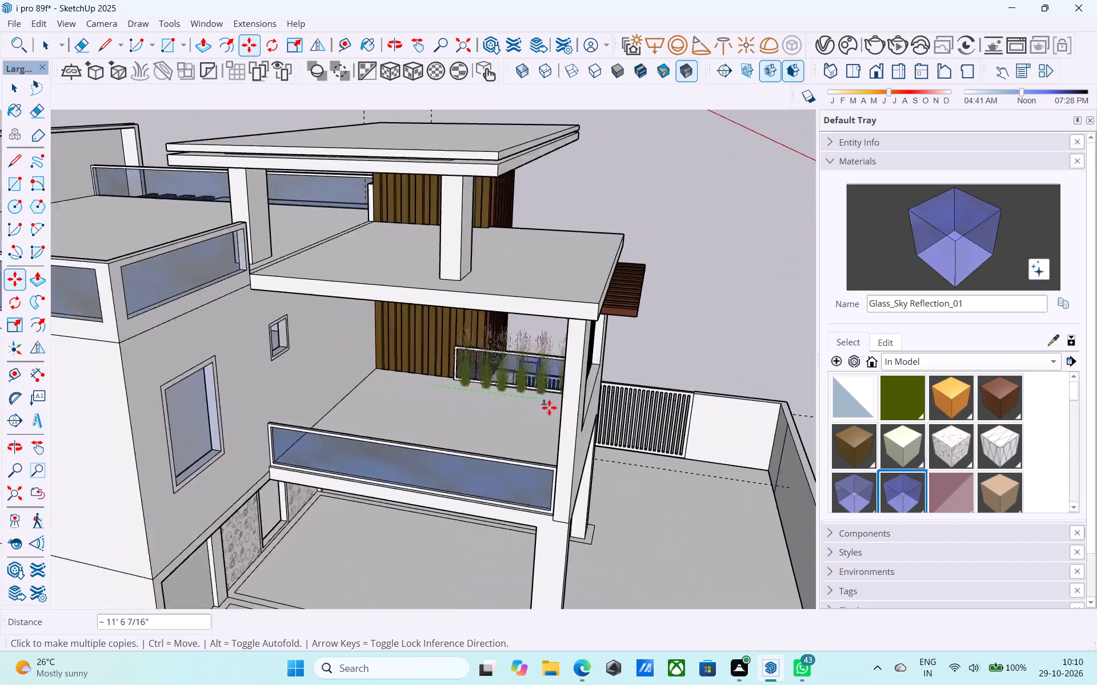
middle_drag(550, 408, 0, 402)
scroll(563, 410, down, 1)
middle_drag(562, 410, 185, 366)
middle_drag(314, 388, 491, 388)
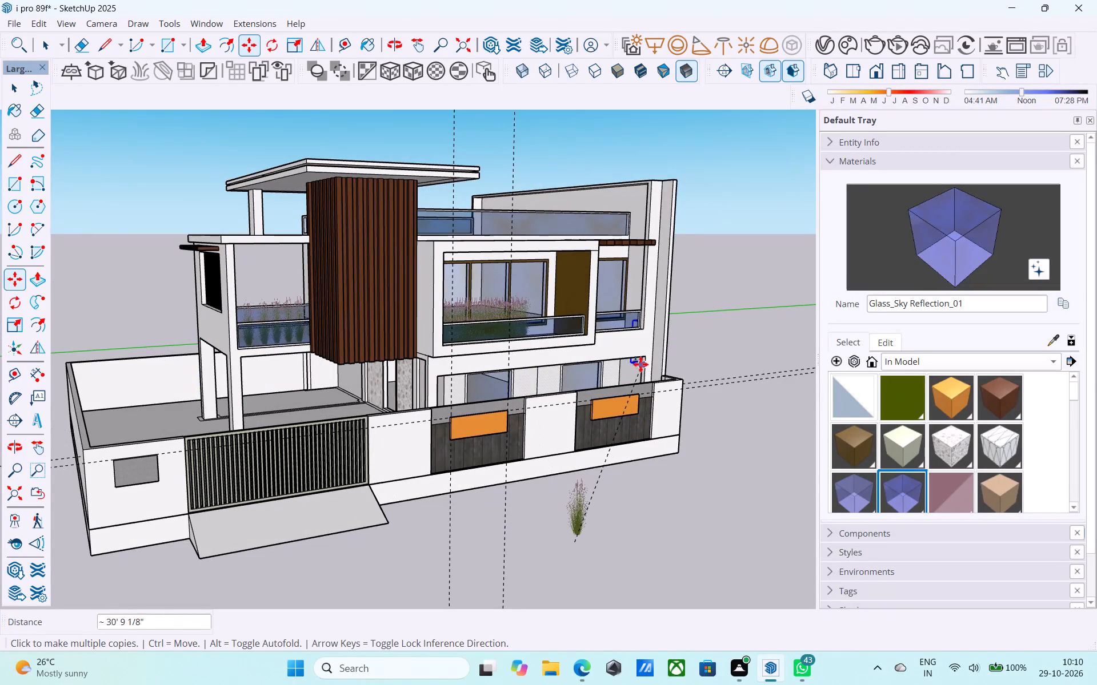
scroll(635, 360, up, 6)
middle_drag(632, 348, 580, 613)
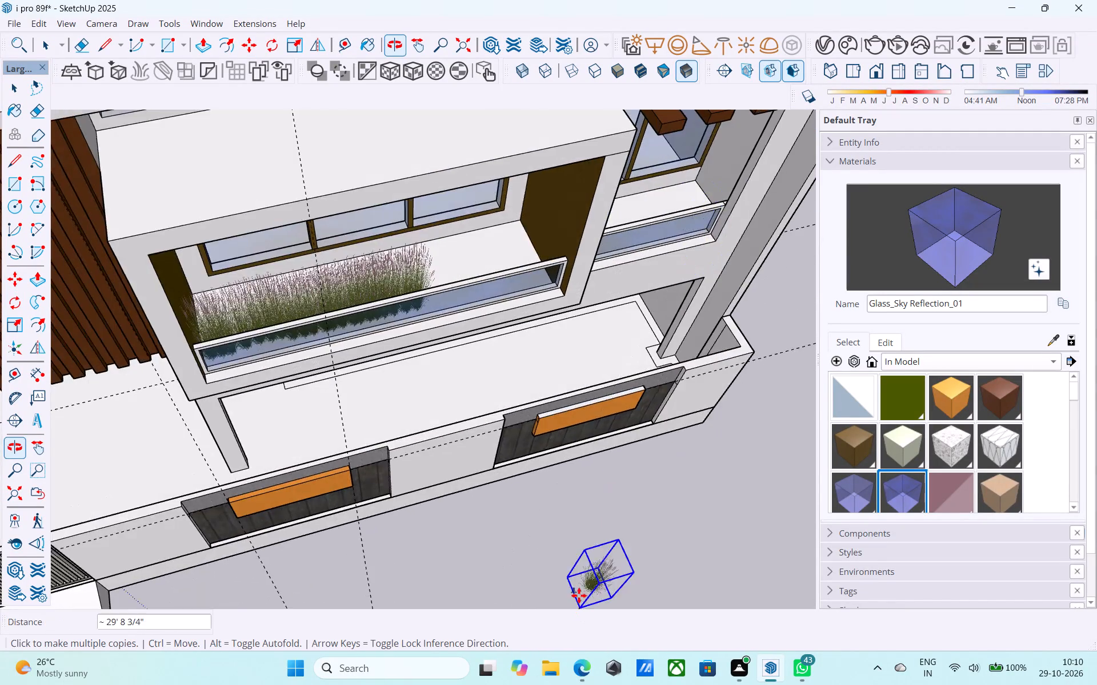
scroll(577, 572, down, 3)
scroll(660, 299, up, 18)
scroll(642, 304, down, 3)
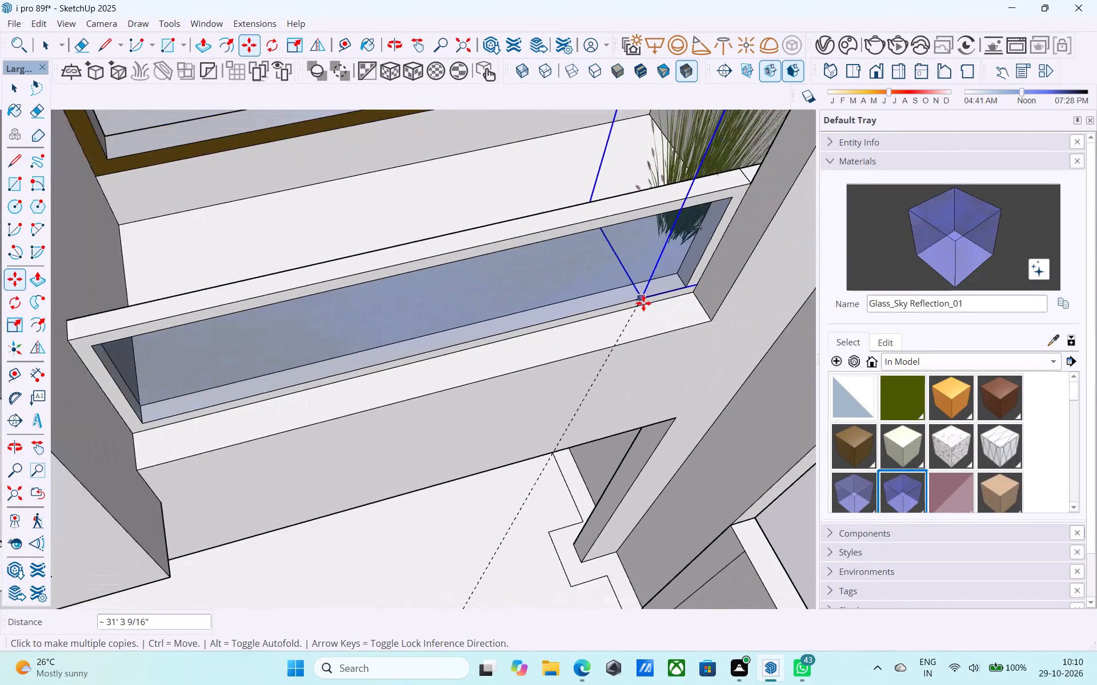
scroll(643, 303, down, 2)
middle_drag(642, 301, 600, 508)
scroll(663, 412, up, 7)
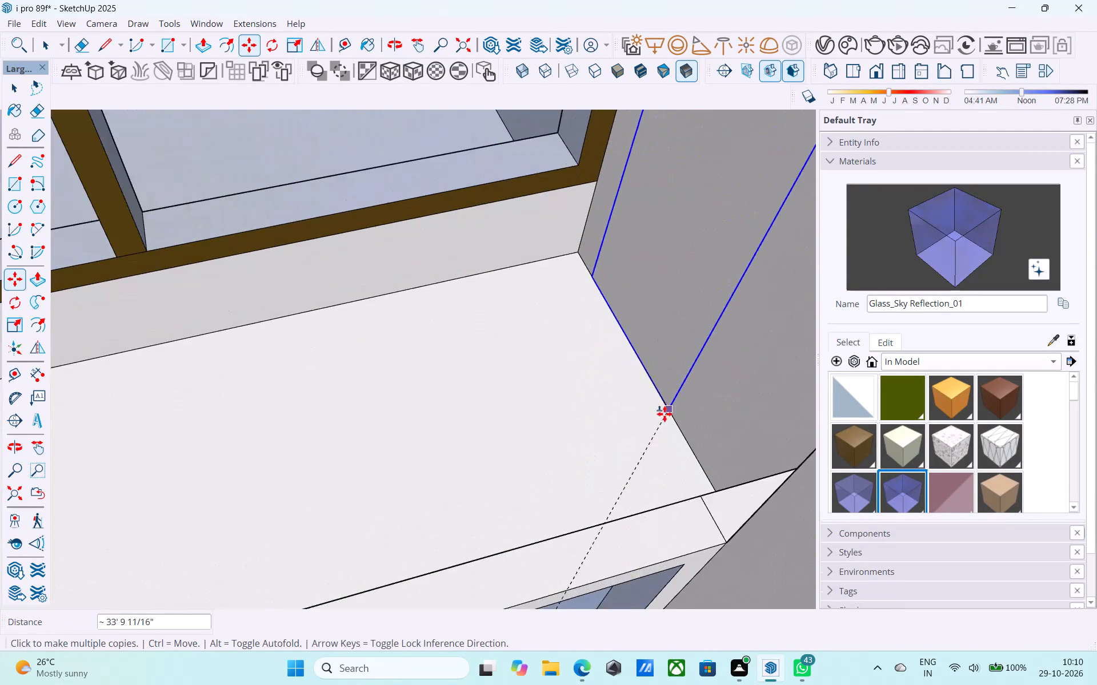
middle_drag(655, 429, 860, 333)
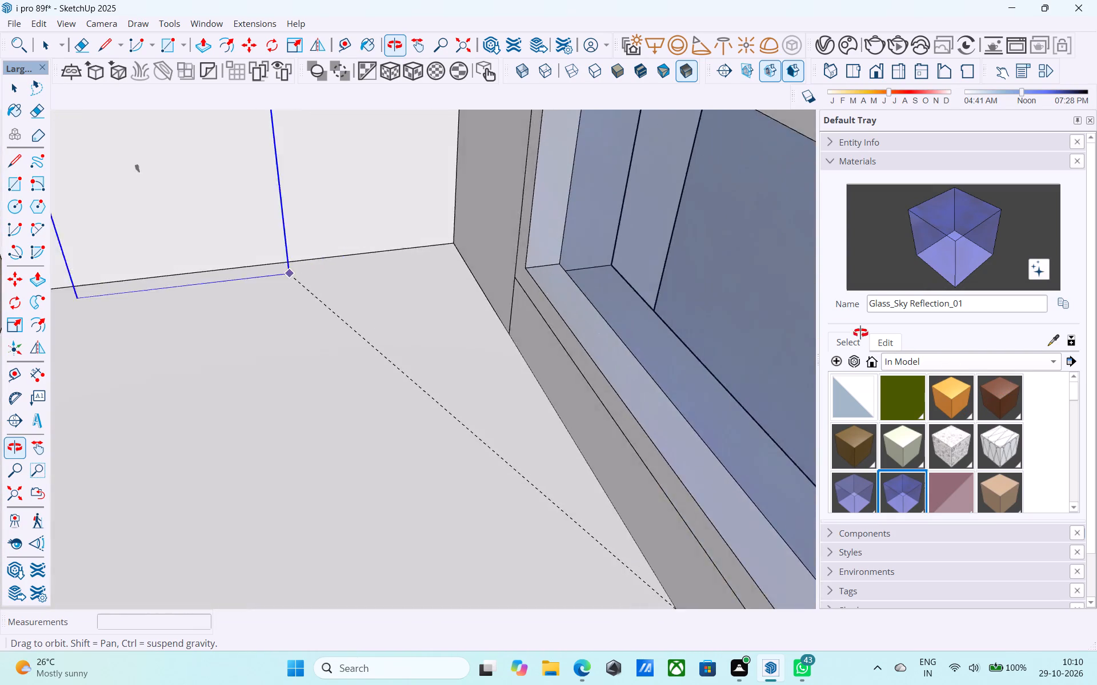
middle_drag(860, 333, 994, 372)
middle_drag(564, 371, 872, 384)
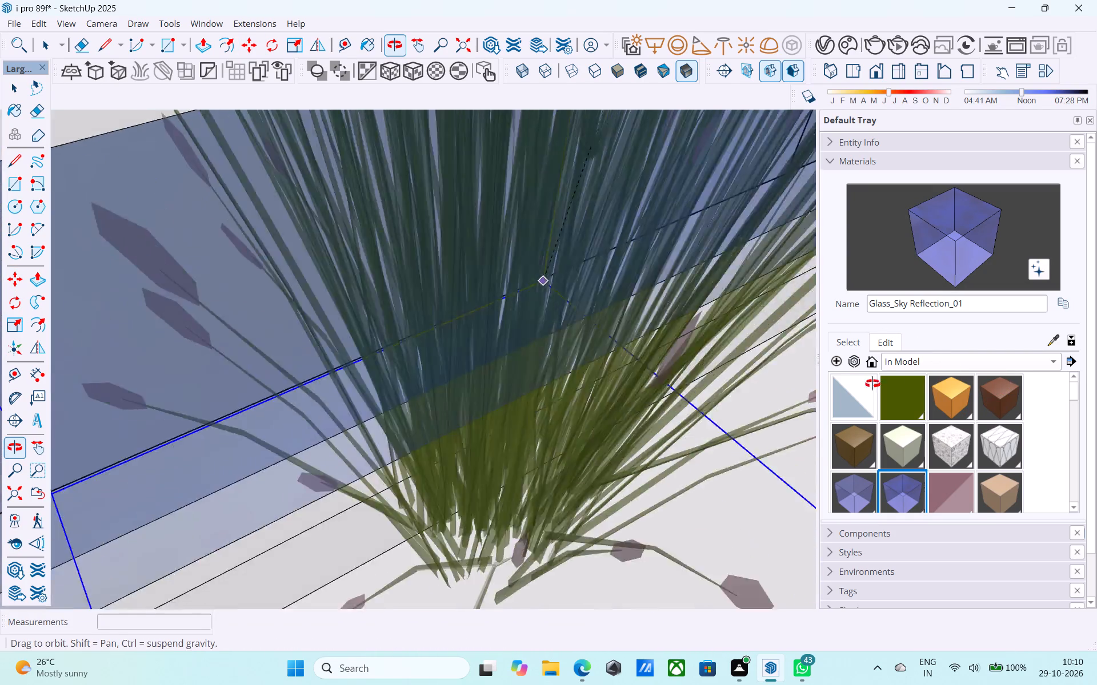
middle_drag(872, 384, 959, 336)
shift+middle_drag(839, 350, 618, 374)
shift+middle_drag(642, 348, 475, 350)
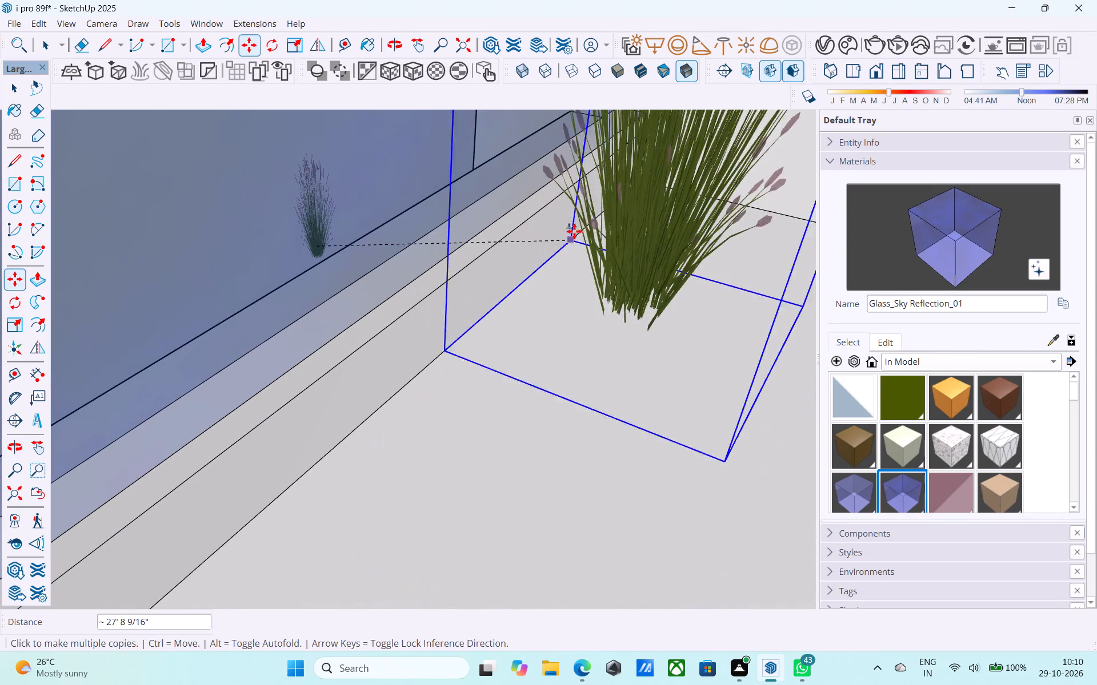
click(588, 196)
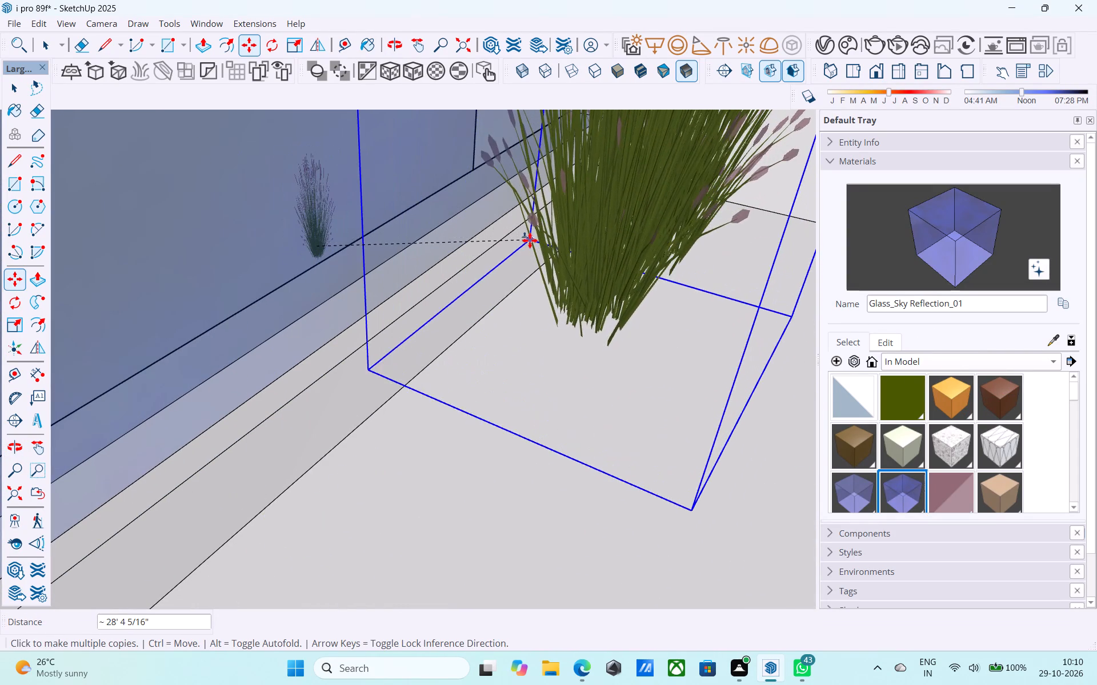
click(530, 240)
click(446, 303)
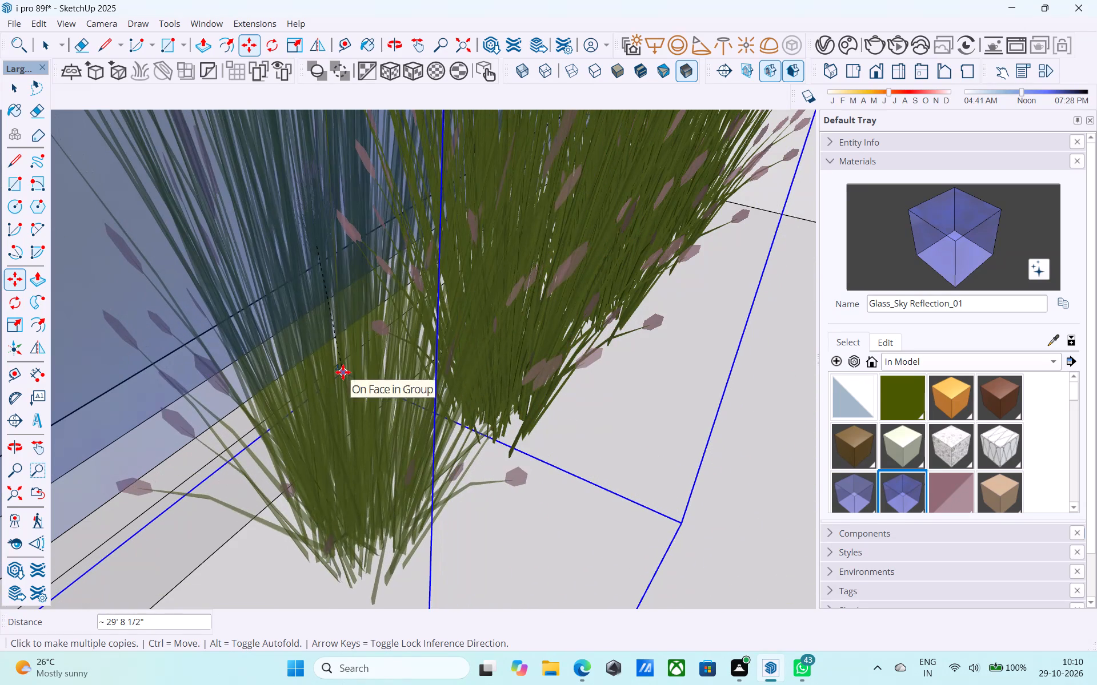
click(343, 372)
Stamp three more grass clumps along the small balcony's railing to extend its row, and finish copying.
scroll(382, 228, up, 16)
middle_drag(340, 300, 877, 462)
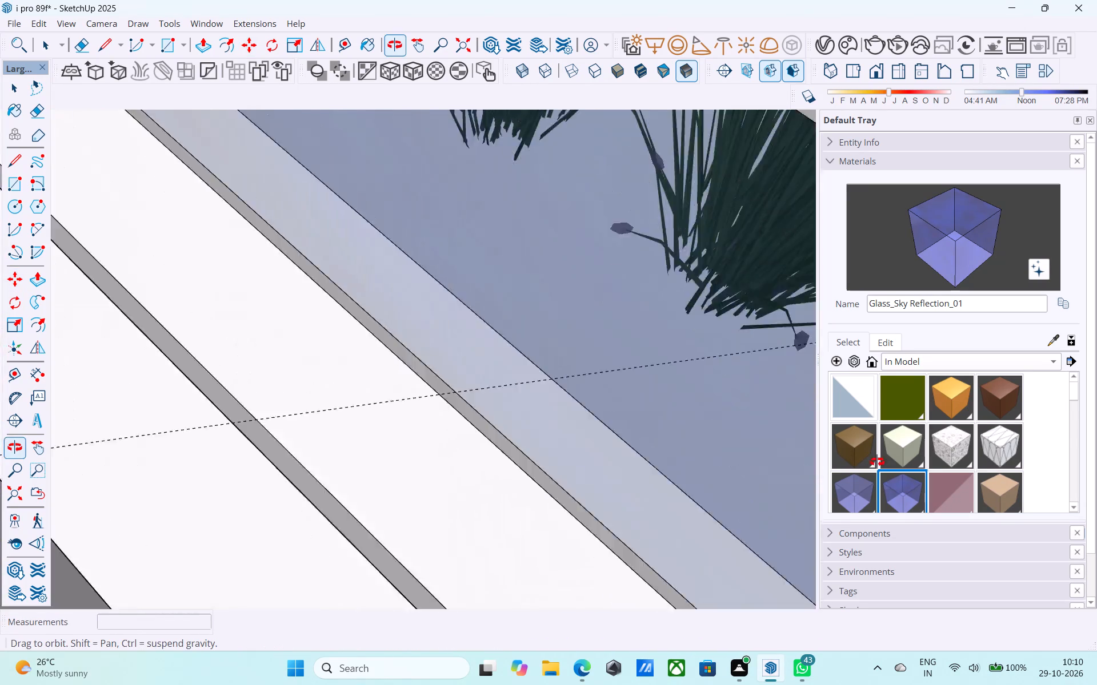
middle_drag(877, 462, 958, 337)
scroll(687, 390, down, 20)
scroll(687, 390, down, 3)
middle_drag(466, 391, 557, 445)
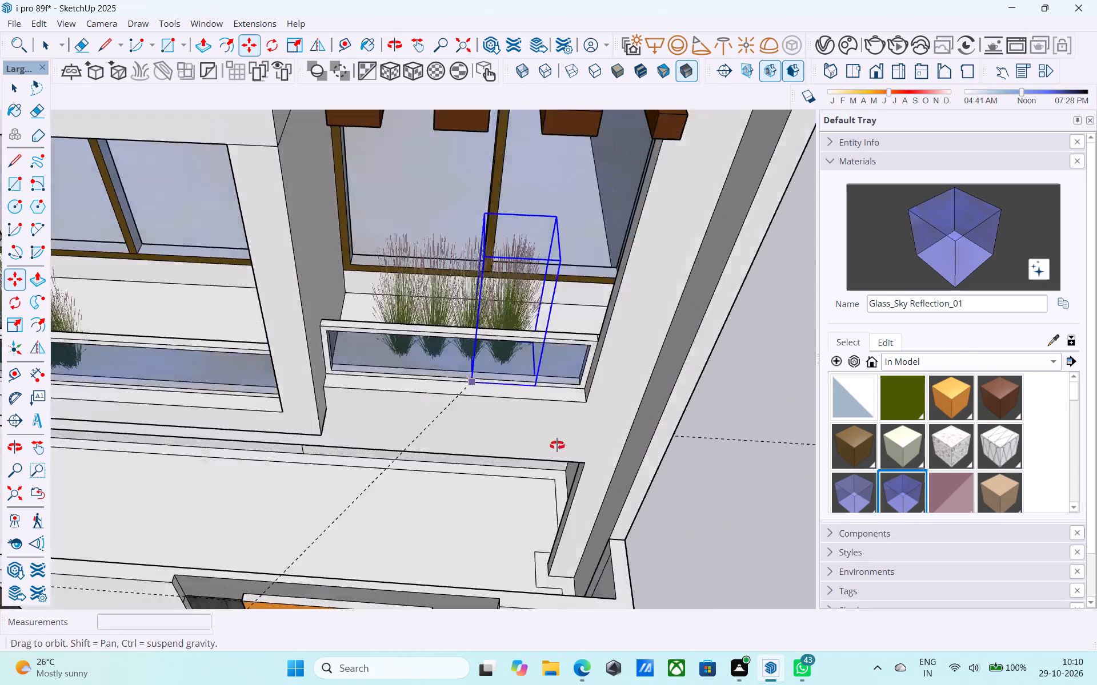
middle_drag(557, 445, 623, 454)
scroll(534, 284, up, 11)
middle_drag(501, 267, 823, 275)
scroll(486, 253, up, 4)
middle_drag(497, 251, 931, 243)
middle_drag(282, 385, 290, 379)
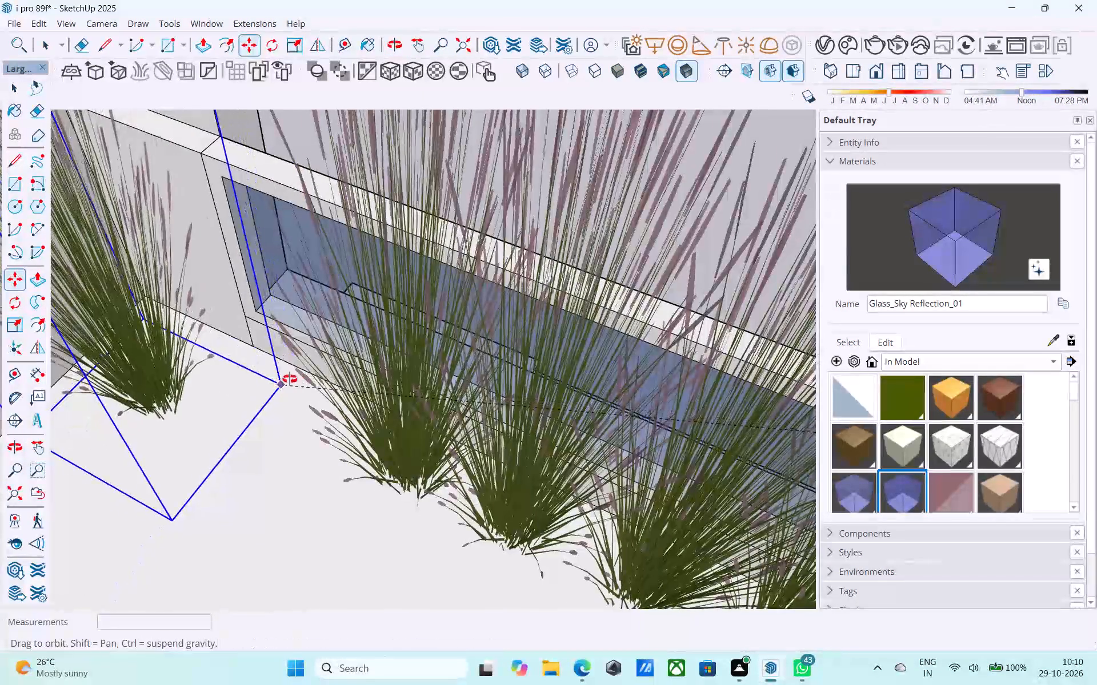
middle_drag(290, 379, 303, 373)
scroll(193, 381, up, 1)
middle_drag(317, 366, 147, 443)
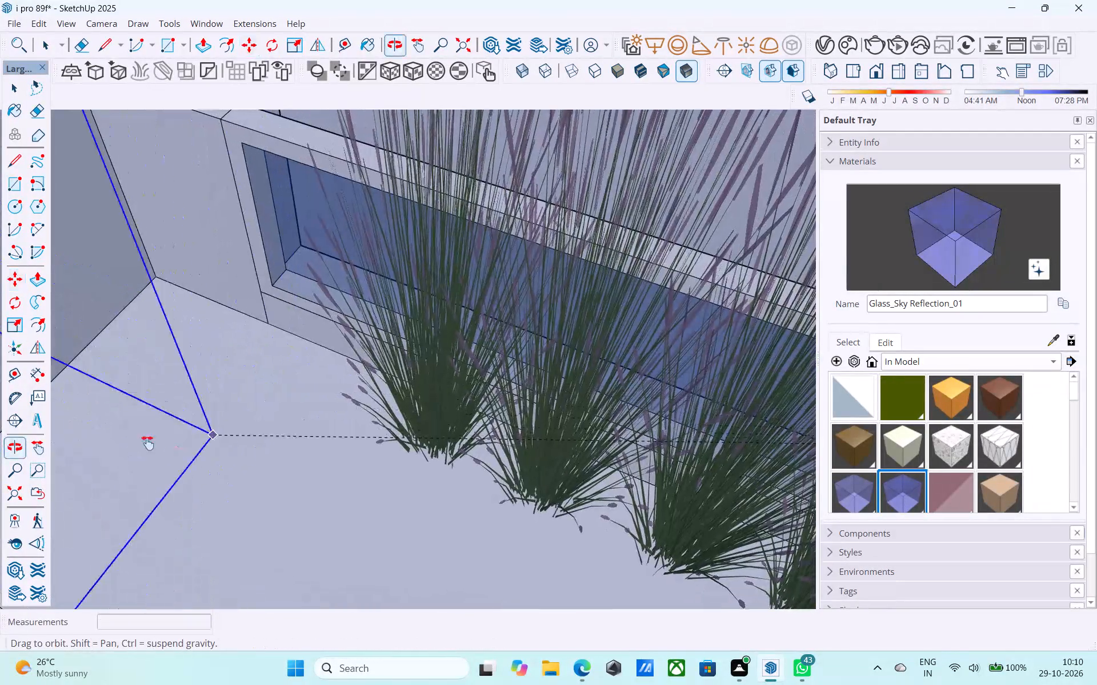
middle_drag(147, 443, 146, 430)
middle_drag(279, 392, 17, 420)
middle_drag(393, 410, 247, 409)
middle_drag(325, 396, 400, 380)
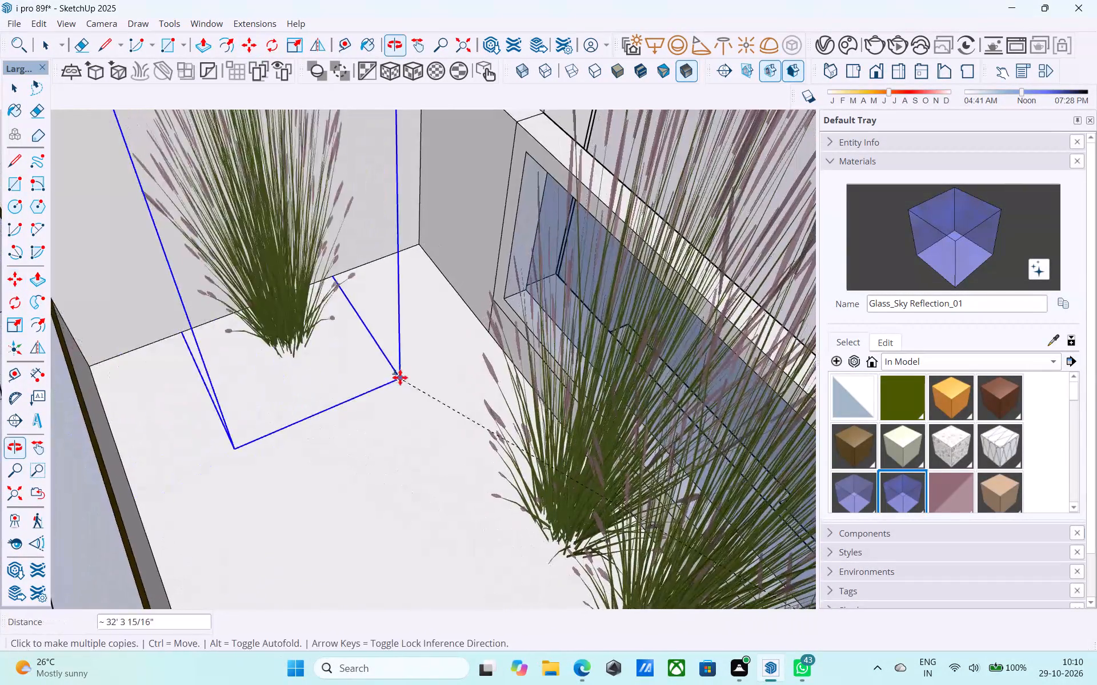
scroll(400, 377, up, 12)
click(798, 396)
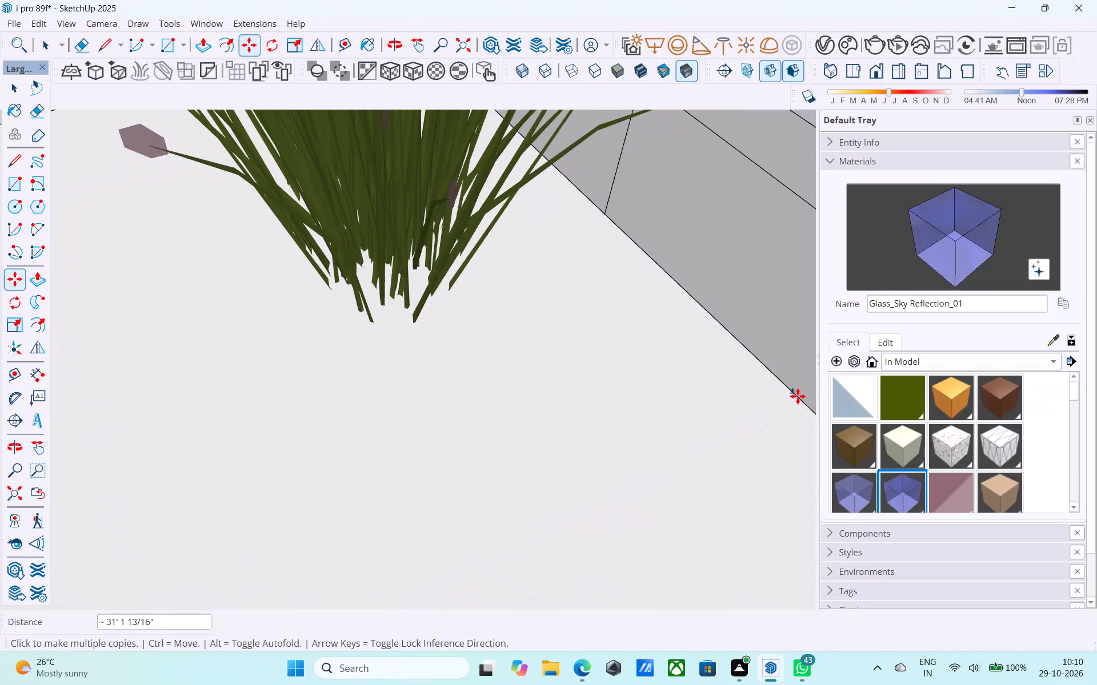
middle_drag(692, 366, 838, 272)
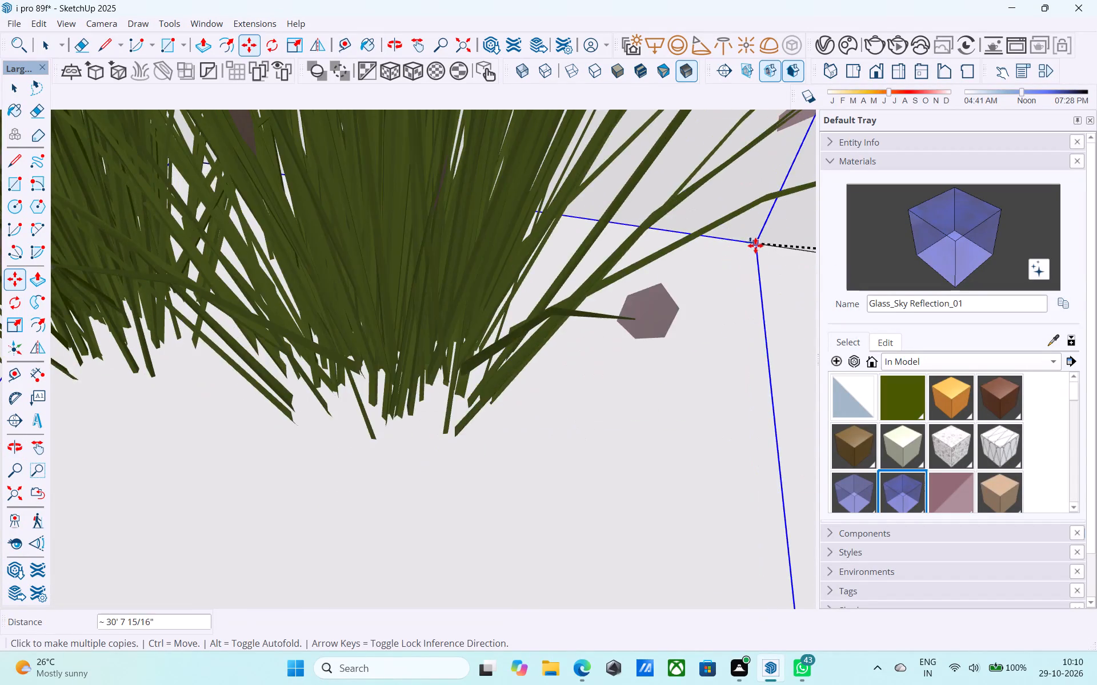
shift+middle_drag(755, 245, 543, 188)
middle_drag(617, 190, 487, 202)
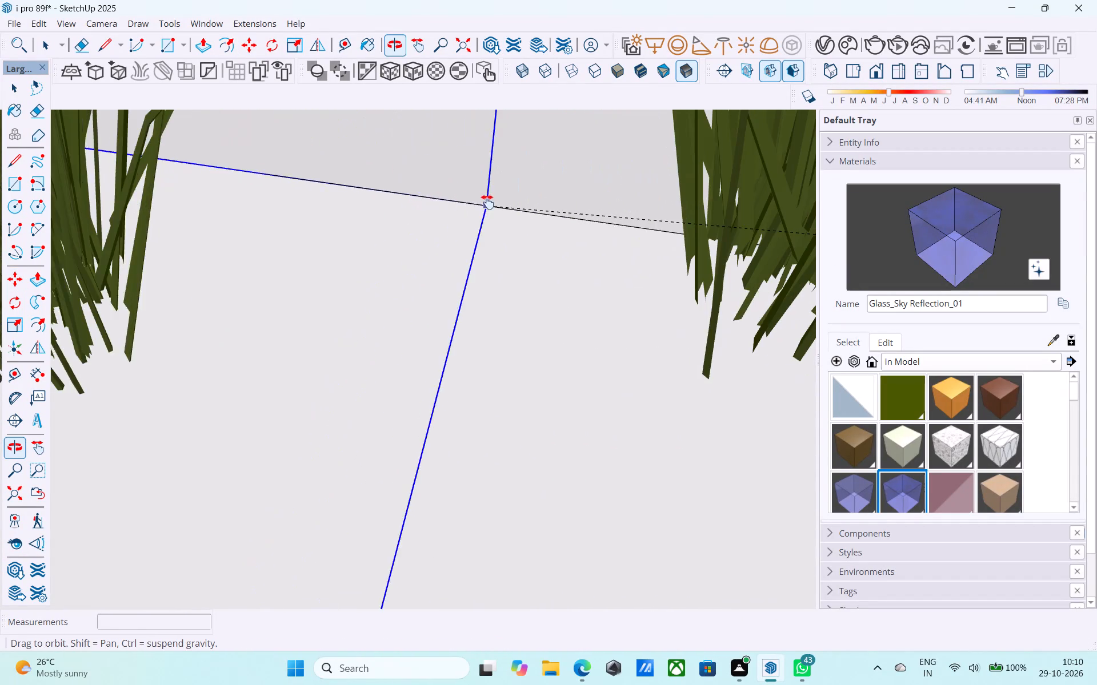
middle_drag(487, 202, 488, 202)
click(571, 216)
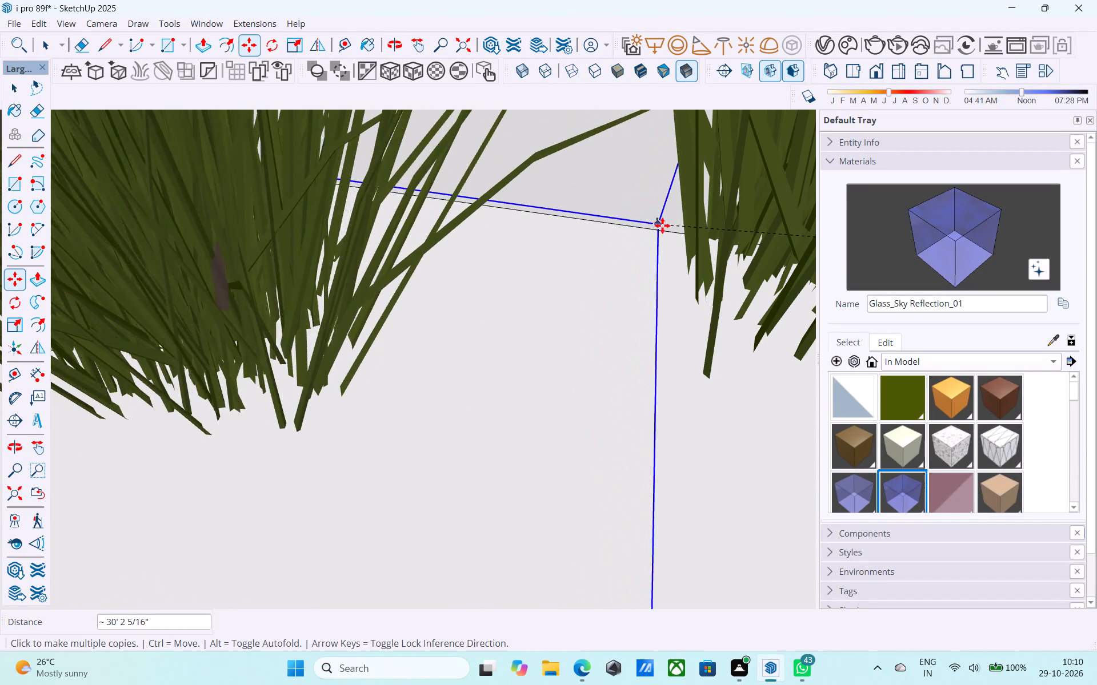
middle_drag(674, 233, 528, 209)
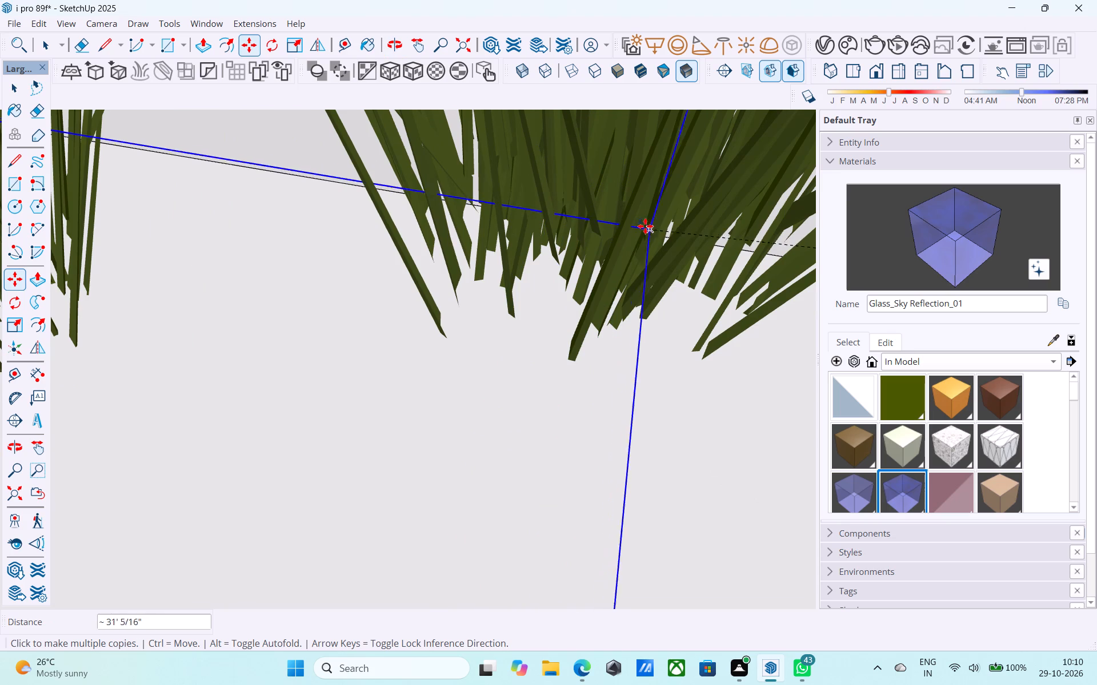
click(650, 225)
middle_drag(650, 225, 278, 170)
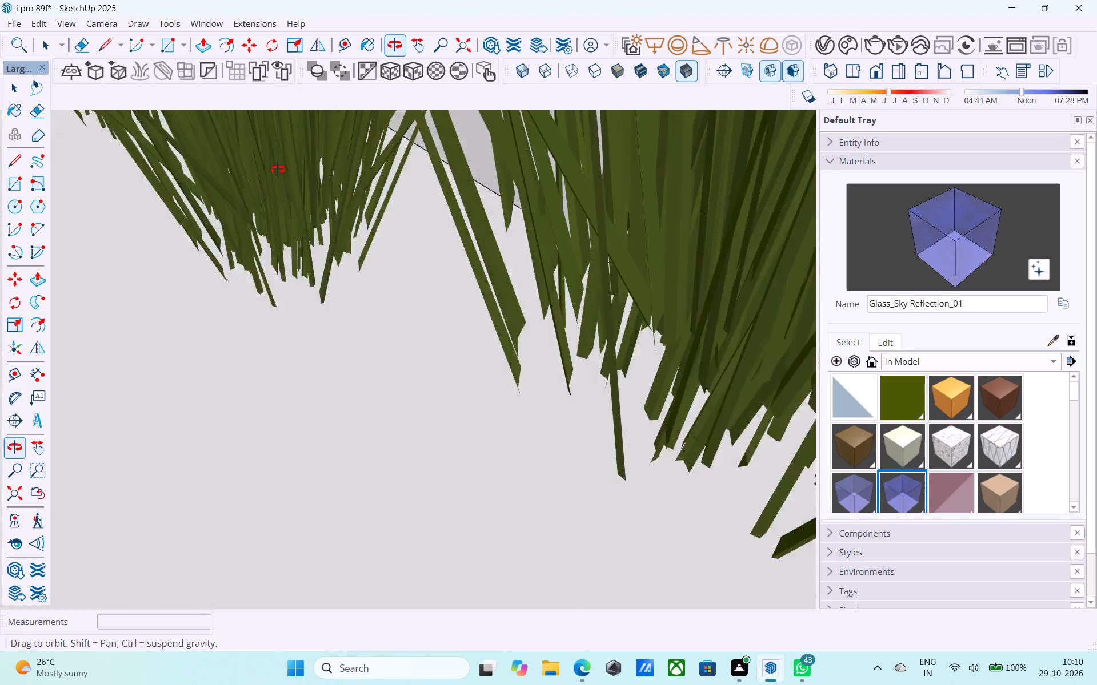
middle_drag(278, 170, 1, 163)
scroll(14, 170, down, 20)
scroll(14, 170, down, 14)
key(space)
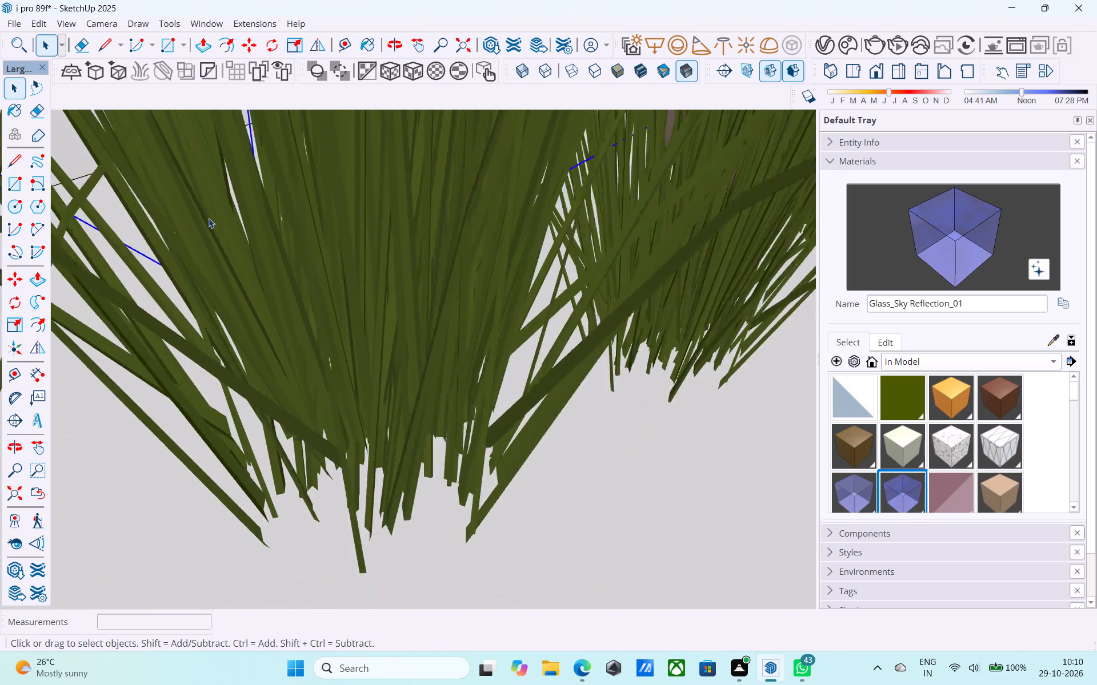
Delete the selected grass clump from the small balcony under the pergola beams and save the model.
scroll(209, 218, down, 20)
scroll(209, 218, down, 20)
scroll(209, 218, down, 4)
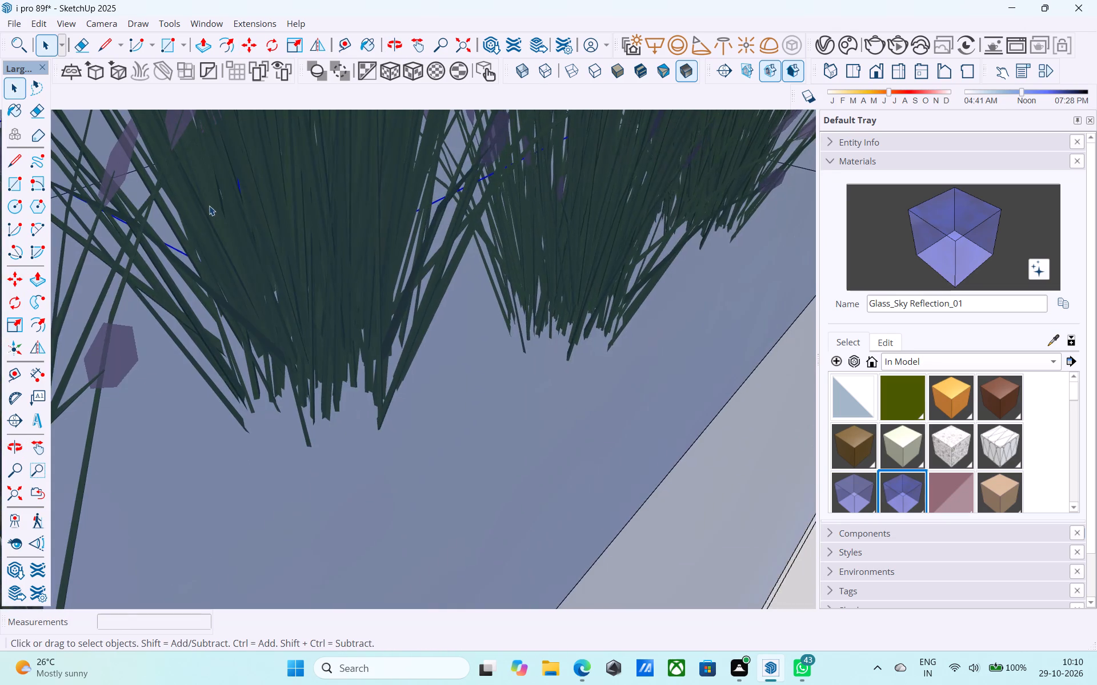
scroll(209, 205, down, 5)
scroll(209, 205, up, 1)
scroll(209, 205, down, 20)
scroll(209, 205, down, 1)
scroll(203, 200, up, 1)
scroll(203, 200, down, 15)
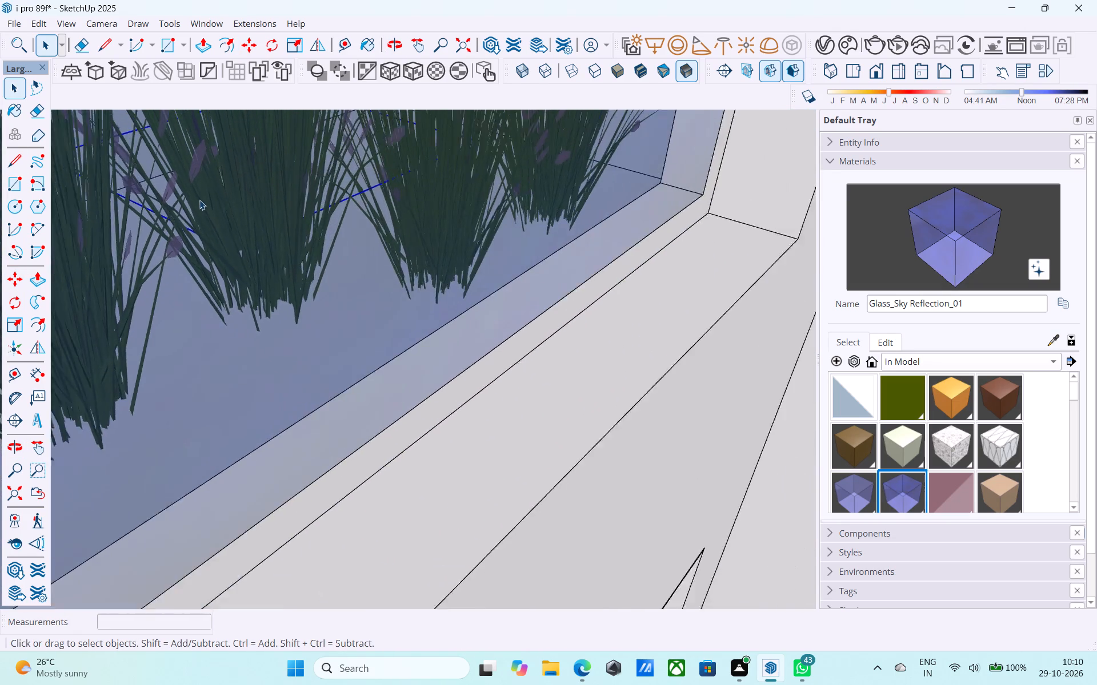
scroll(199, 200, down, 8)
scroll(202, 202, up, 1)
scroll(202, 202, down, 20)
scroll(202, 202, down, 4)
middle_drag(283, 303, 263, 259)
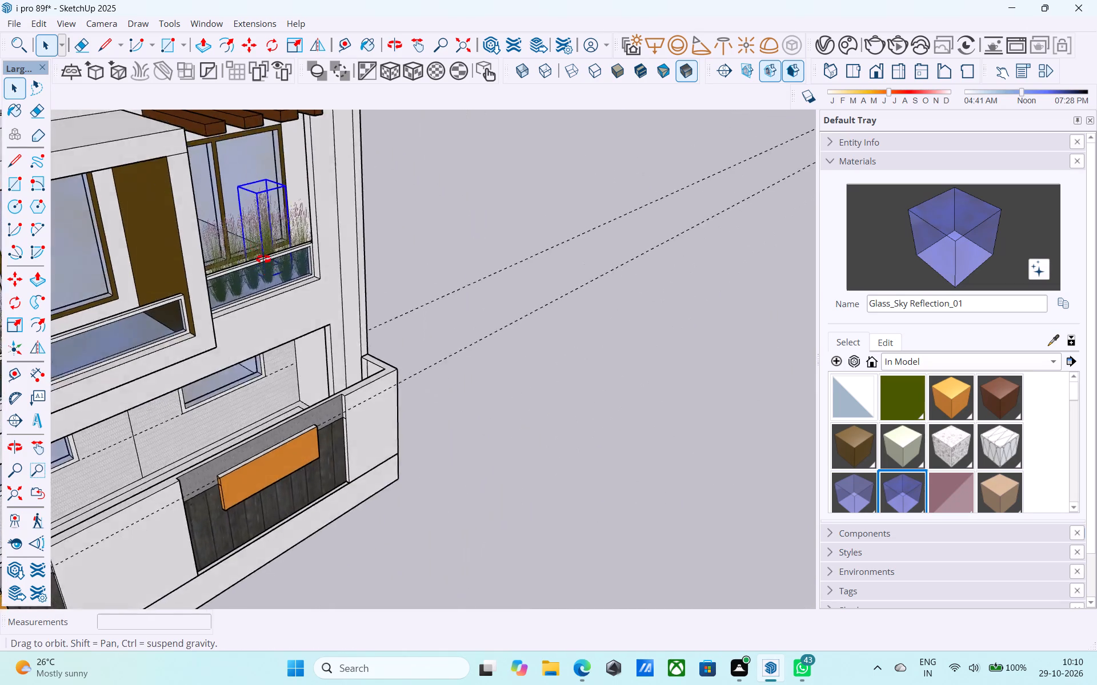
middle_drag(263, 259, 92, 207)
scroll(367, 245, up, 1)
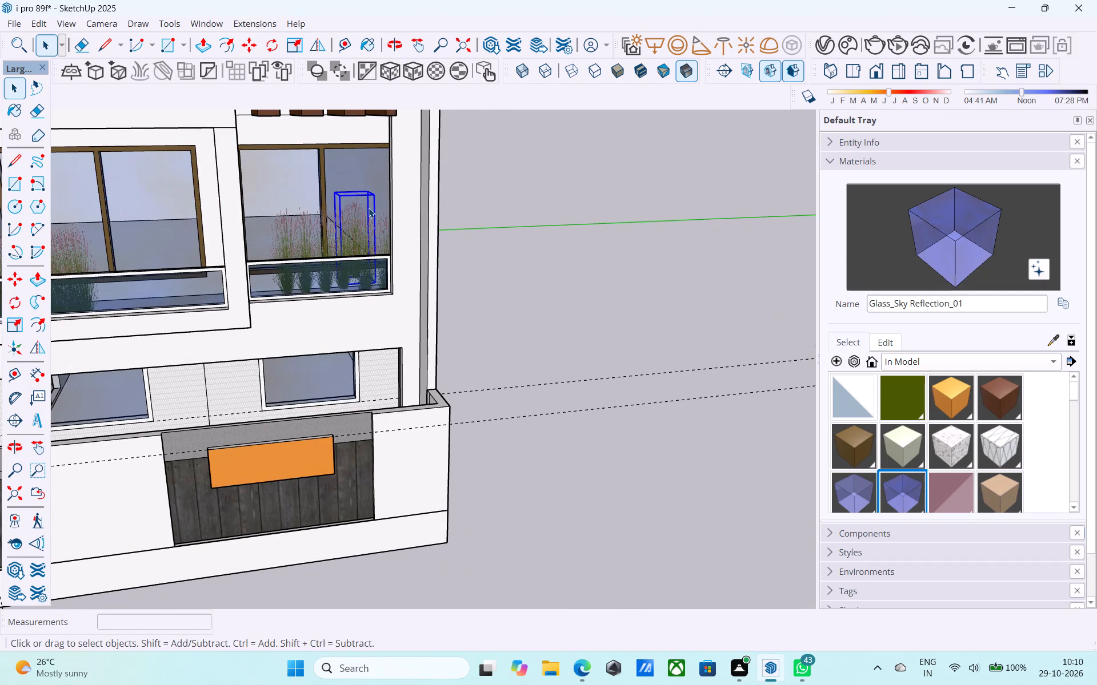
key(Delete)
scroll(343, 229, up, 4)
scroll(343, 229, down, 4)
key(ctrl+s)
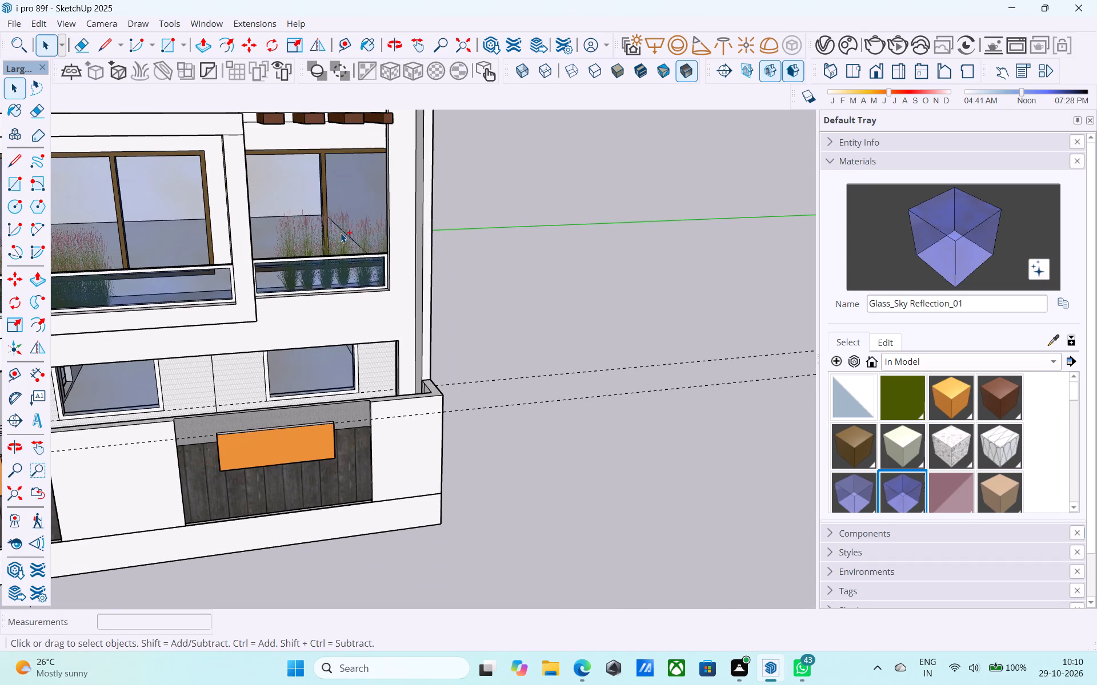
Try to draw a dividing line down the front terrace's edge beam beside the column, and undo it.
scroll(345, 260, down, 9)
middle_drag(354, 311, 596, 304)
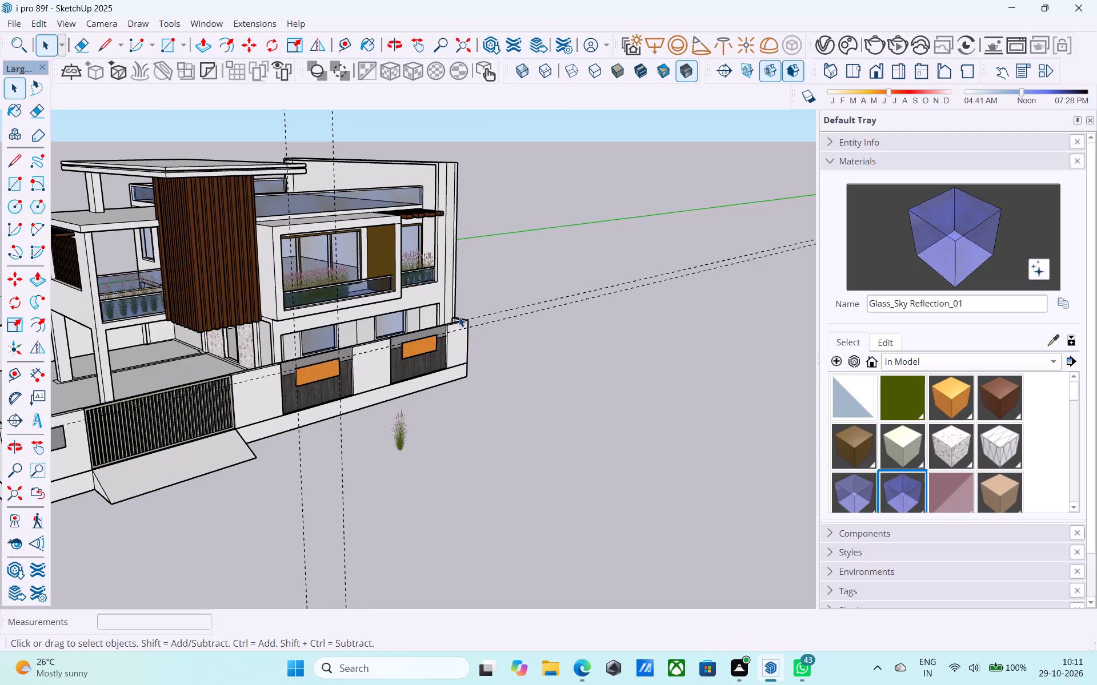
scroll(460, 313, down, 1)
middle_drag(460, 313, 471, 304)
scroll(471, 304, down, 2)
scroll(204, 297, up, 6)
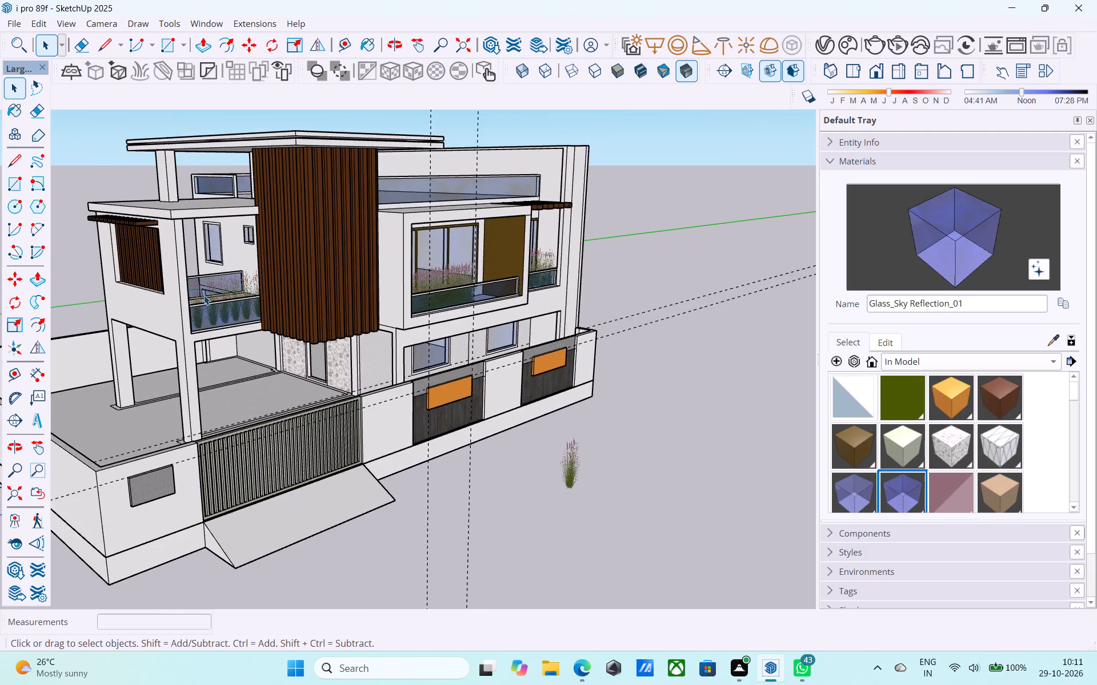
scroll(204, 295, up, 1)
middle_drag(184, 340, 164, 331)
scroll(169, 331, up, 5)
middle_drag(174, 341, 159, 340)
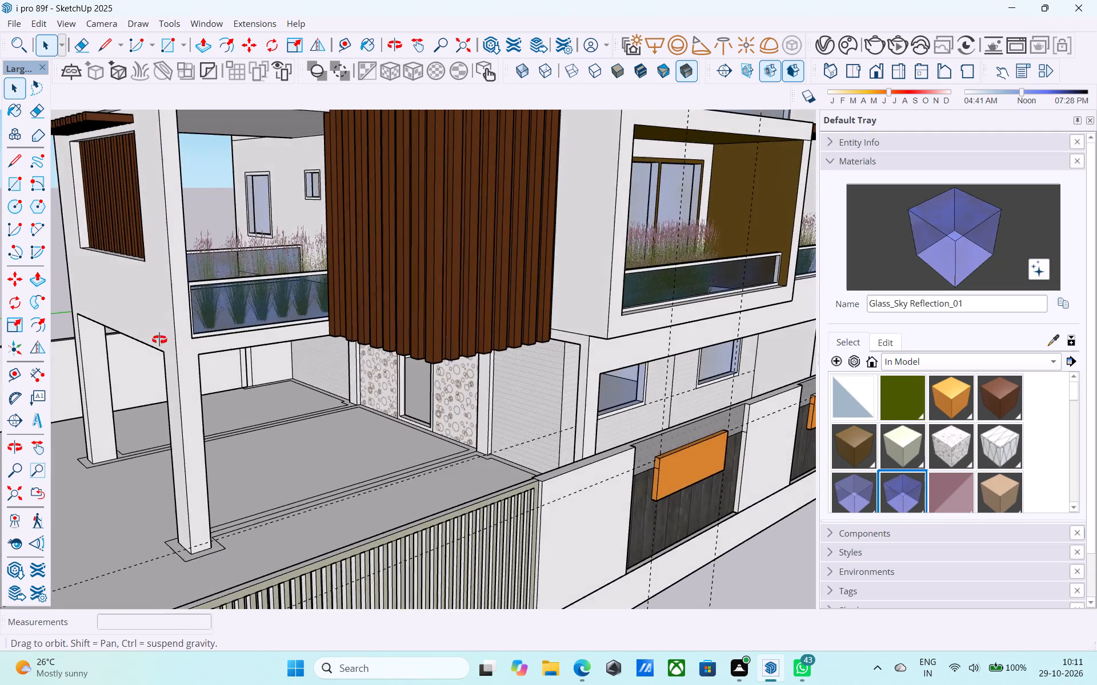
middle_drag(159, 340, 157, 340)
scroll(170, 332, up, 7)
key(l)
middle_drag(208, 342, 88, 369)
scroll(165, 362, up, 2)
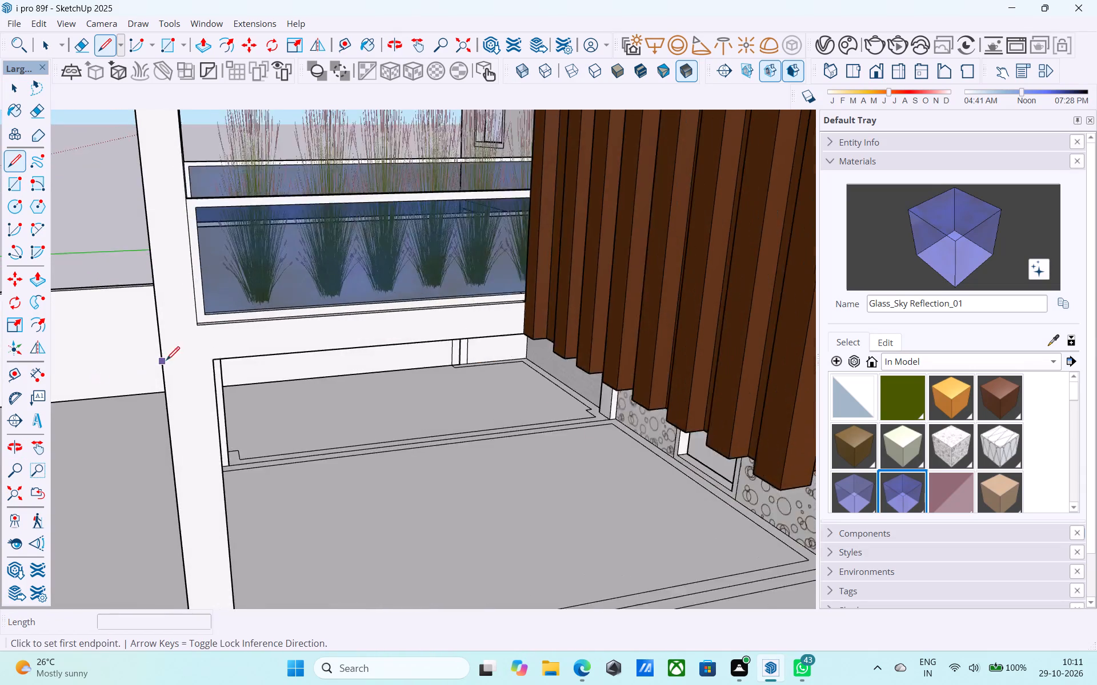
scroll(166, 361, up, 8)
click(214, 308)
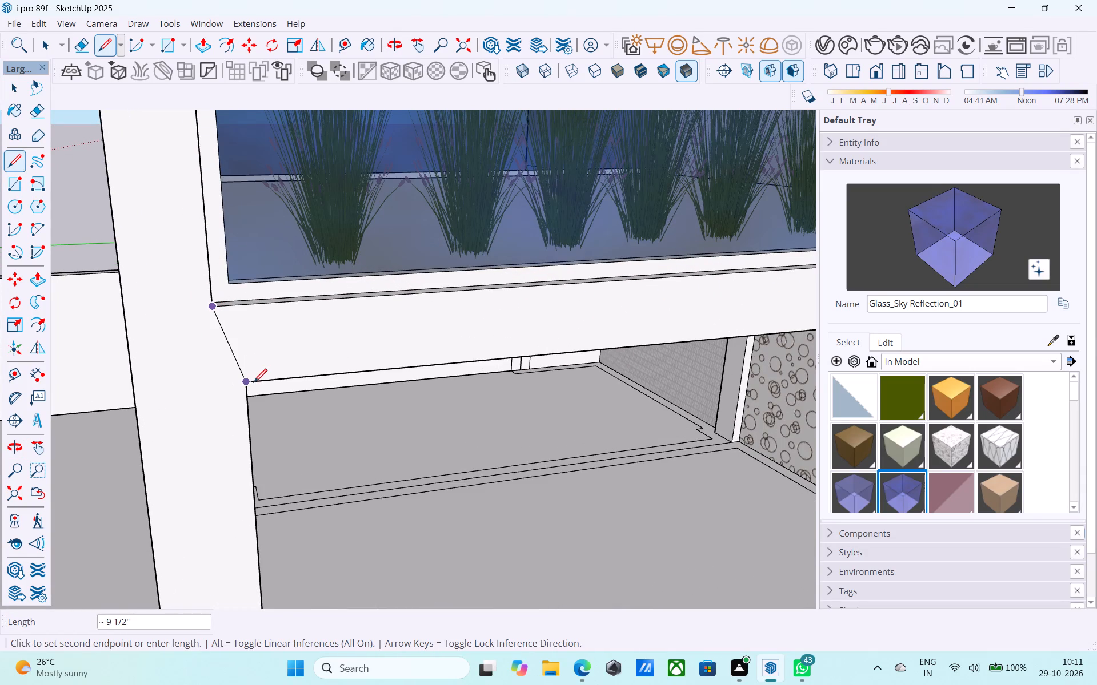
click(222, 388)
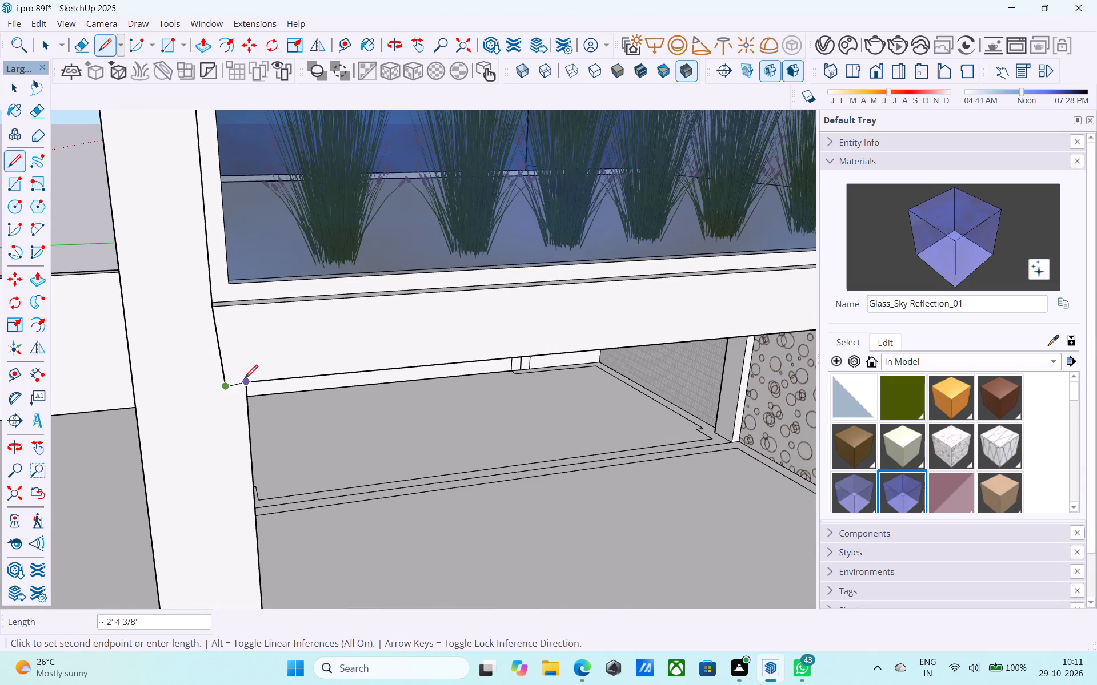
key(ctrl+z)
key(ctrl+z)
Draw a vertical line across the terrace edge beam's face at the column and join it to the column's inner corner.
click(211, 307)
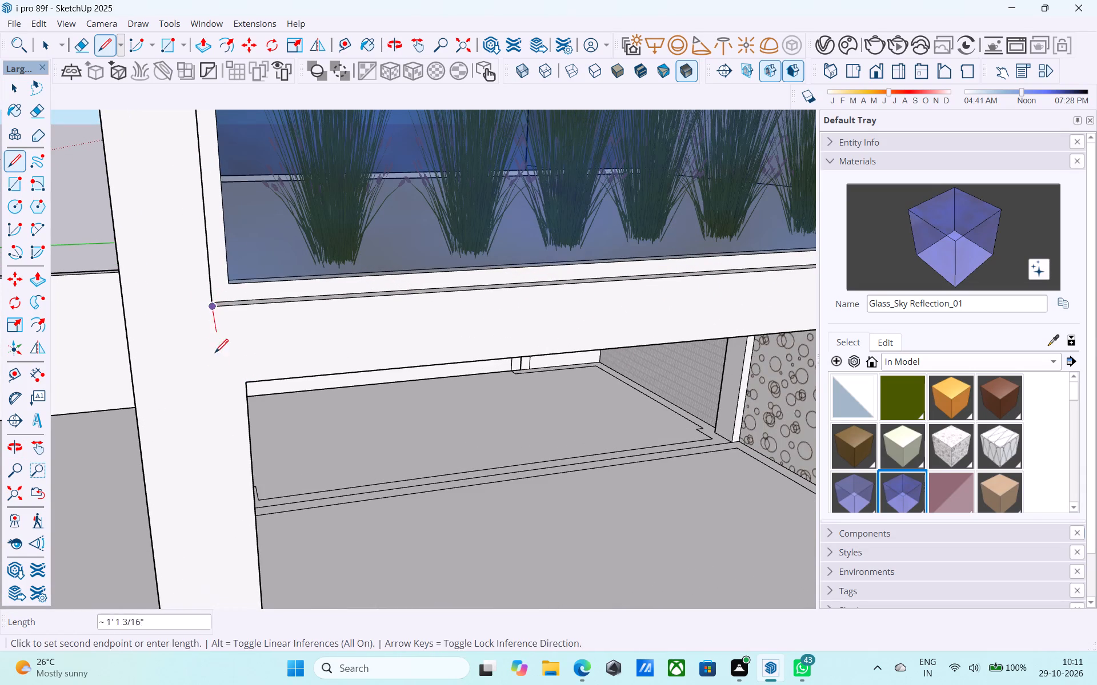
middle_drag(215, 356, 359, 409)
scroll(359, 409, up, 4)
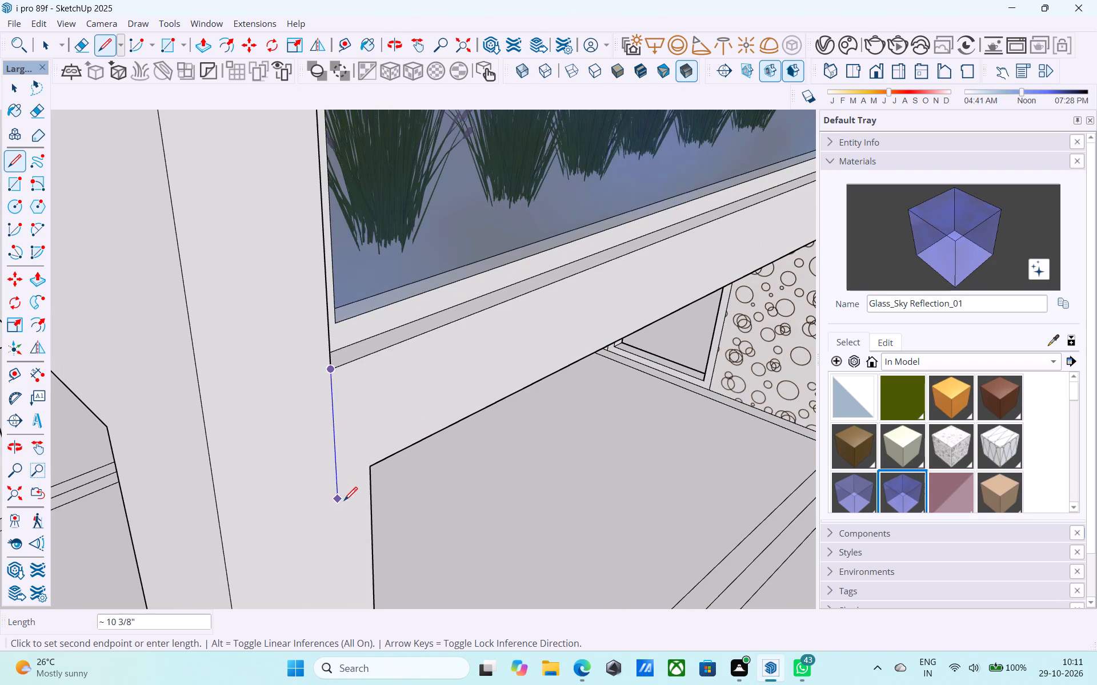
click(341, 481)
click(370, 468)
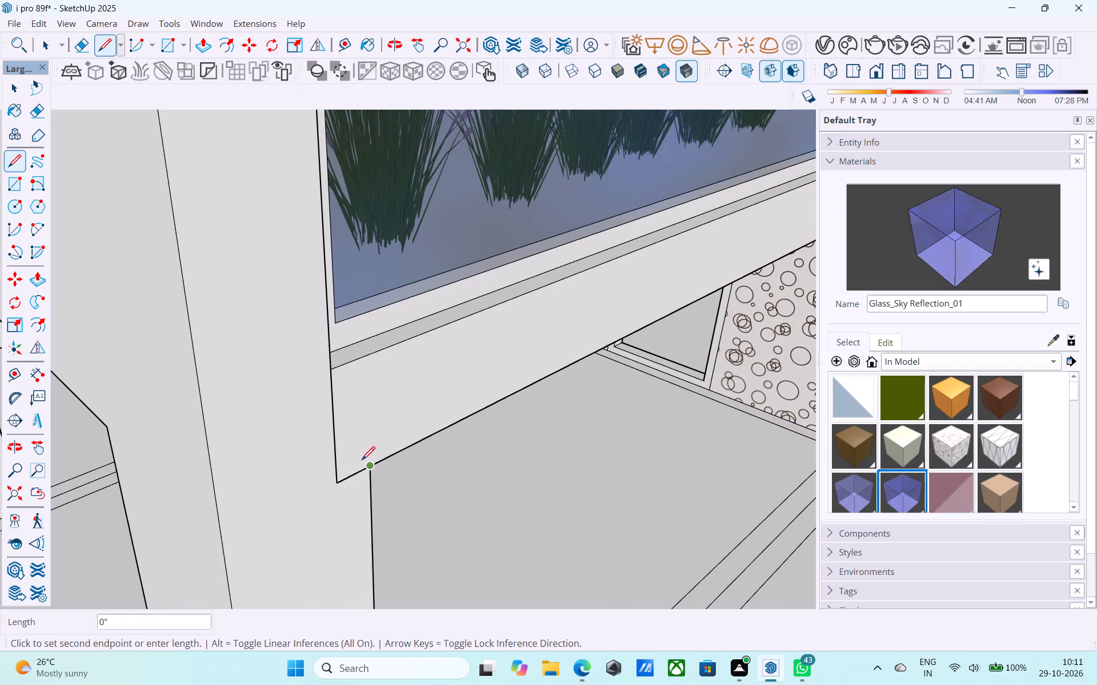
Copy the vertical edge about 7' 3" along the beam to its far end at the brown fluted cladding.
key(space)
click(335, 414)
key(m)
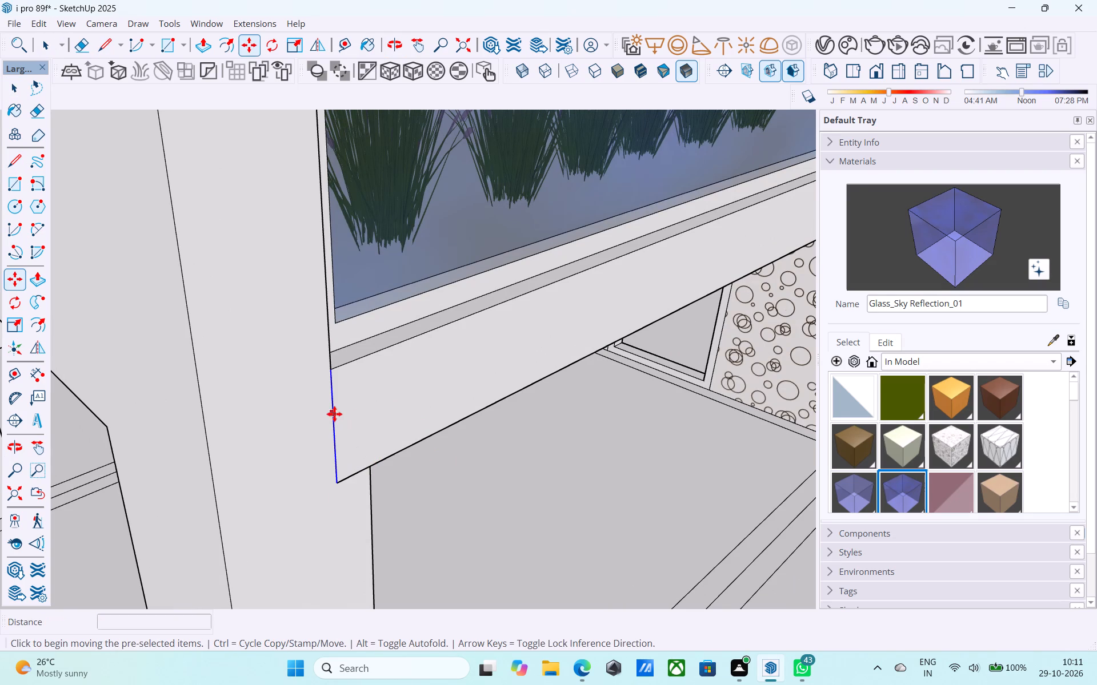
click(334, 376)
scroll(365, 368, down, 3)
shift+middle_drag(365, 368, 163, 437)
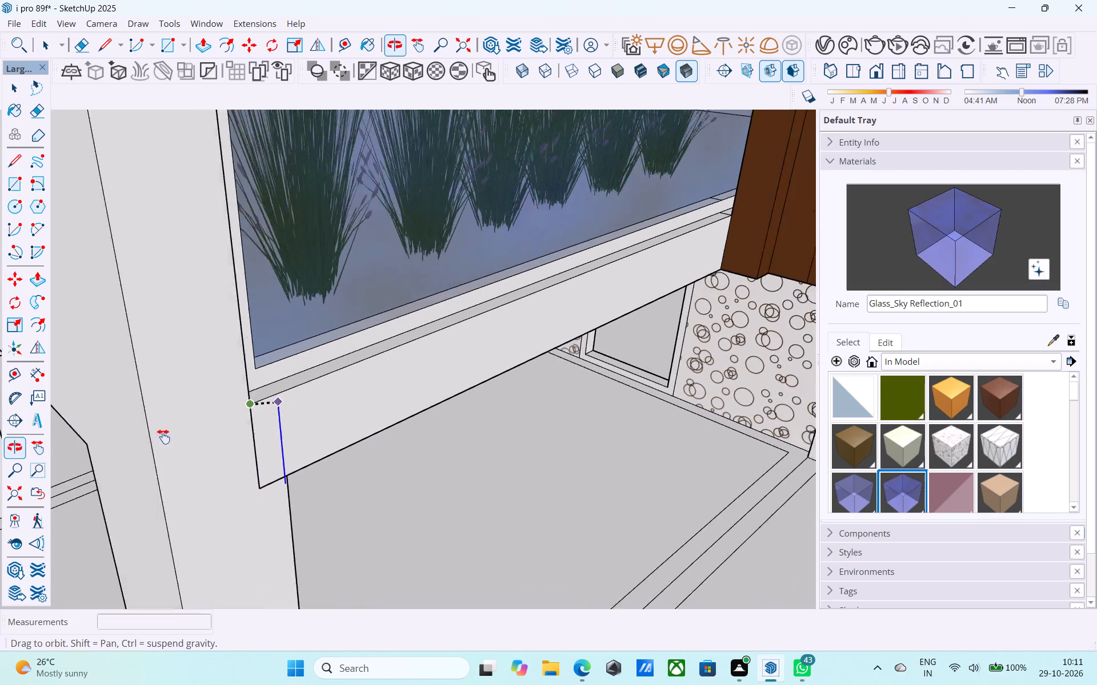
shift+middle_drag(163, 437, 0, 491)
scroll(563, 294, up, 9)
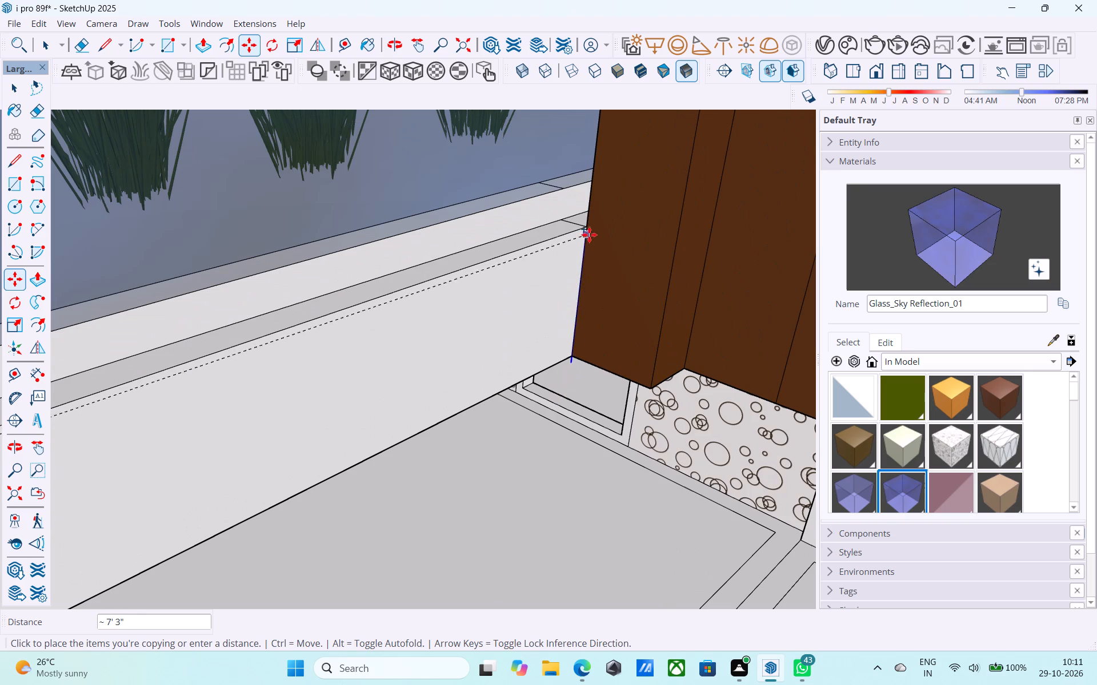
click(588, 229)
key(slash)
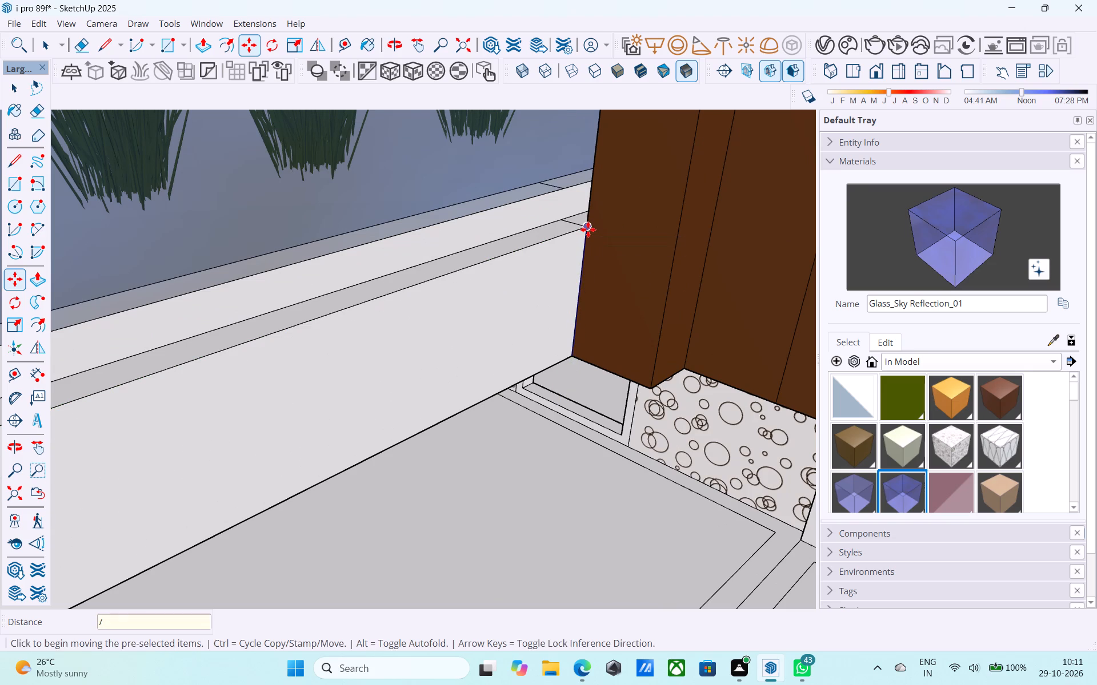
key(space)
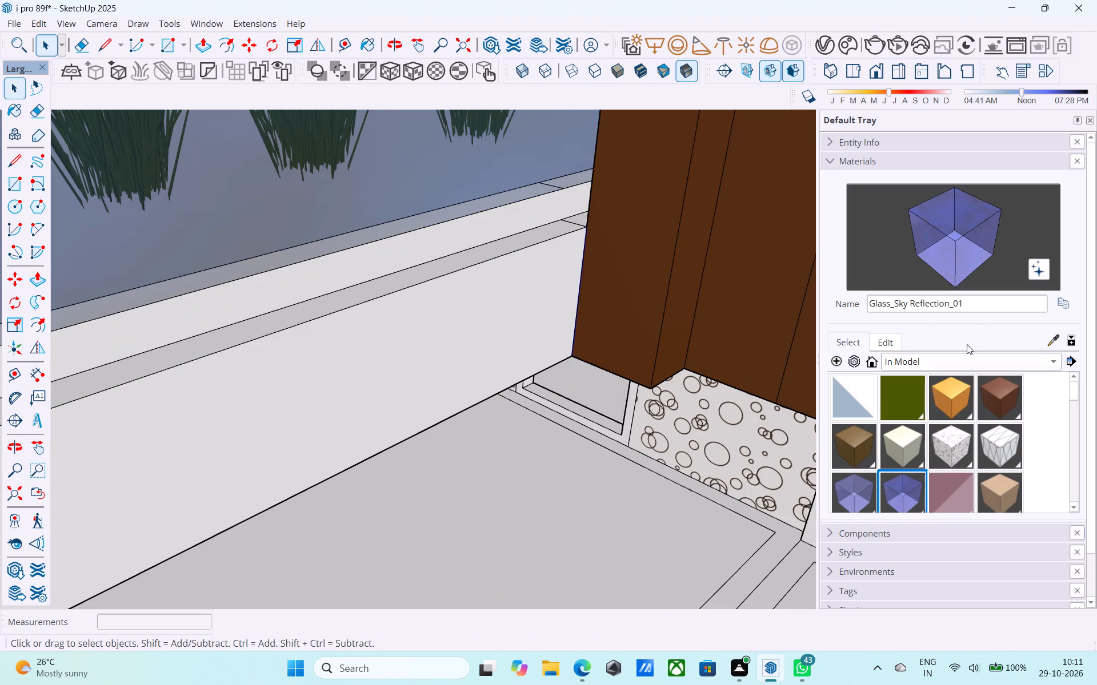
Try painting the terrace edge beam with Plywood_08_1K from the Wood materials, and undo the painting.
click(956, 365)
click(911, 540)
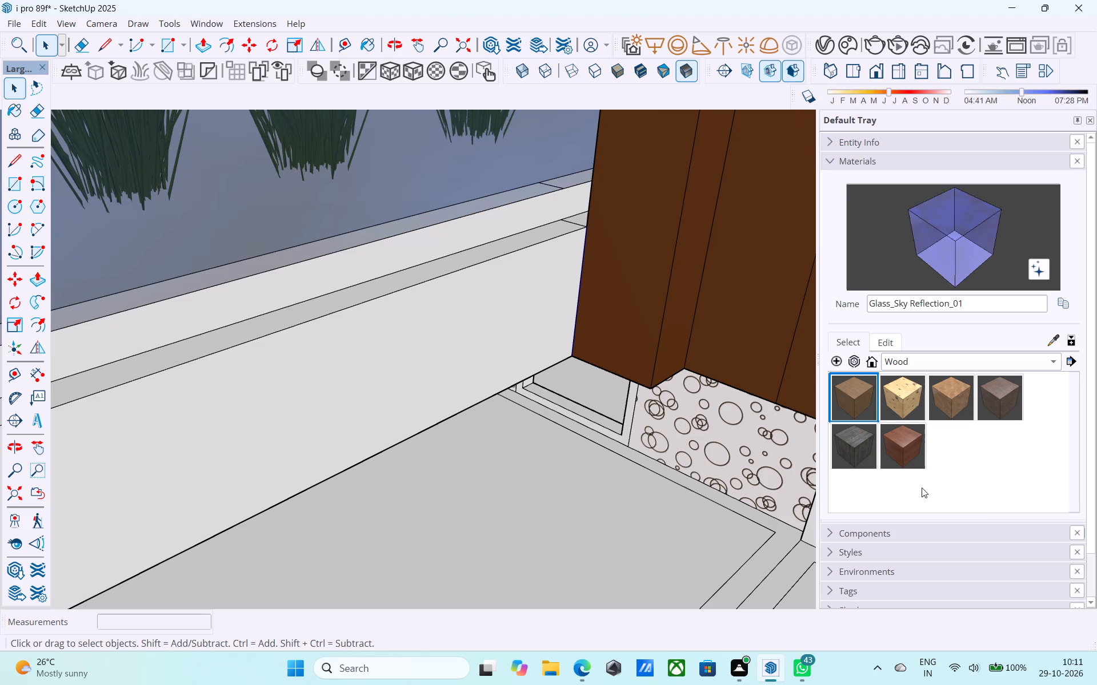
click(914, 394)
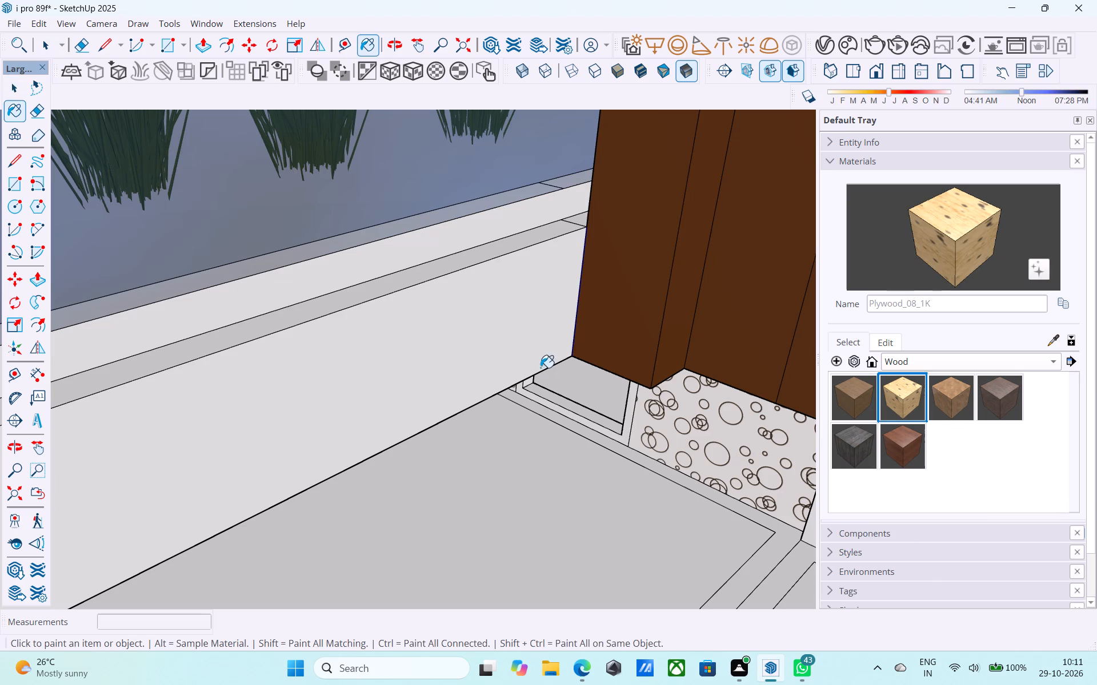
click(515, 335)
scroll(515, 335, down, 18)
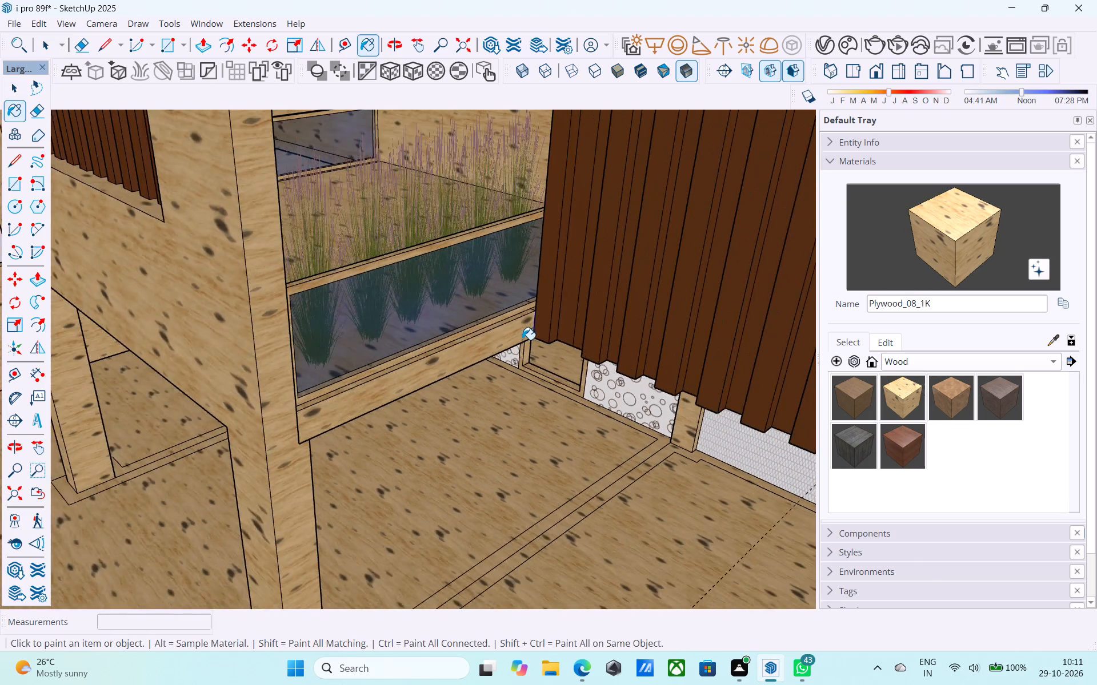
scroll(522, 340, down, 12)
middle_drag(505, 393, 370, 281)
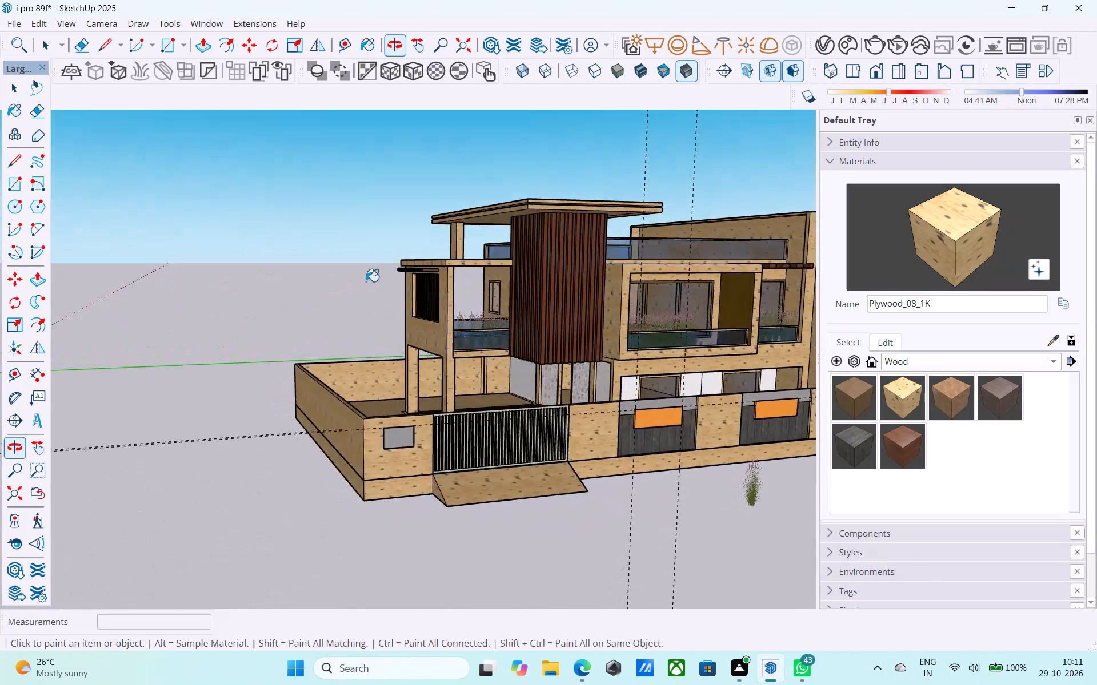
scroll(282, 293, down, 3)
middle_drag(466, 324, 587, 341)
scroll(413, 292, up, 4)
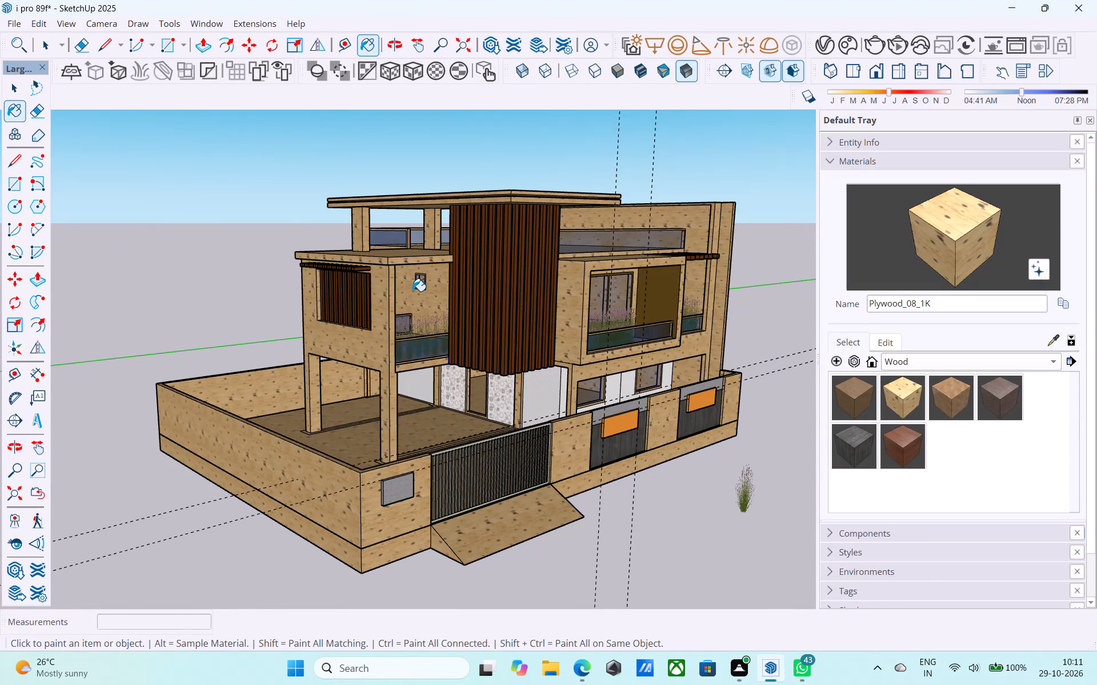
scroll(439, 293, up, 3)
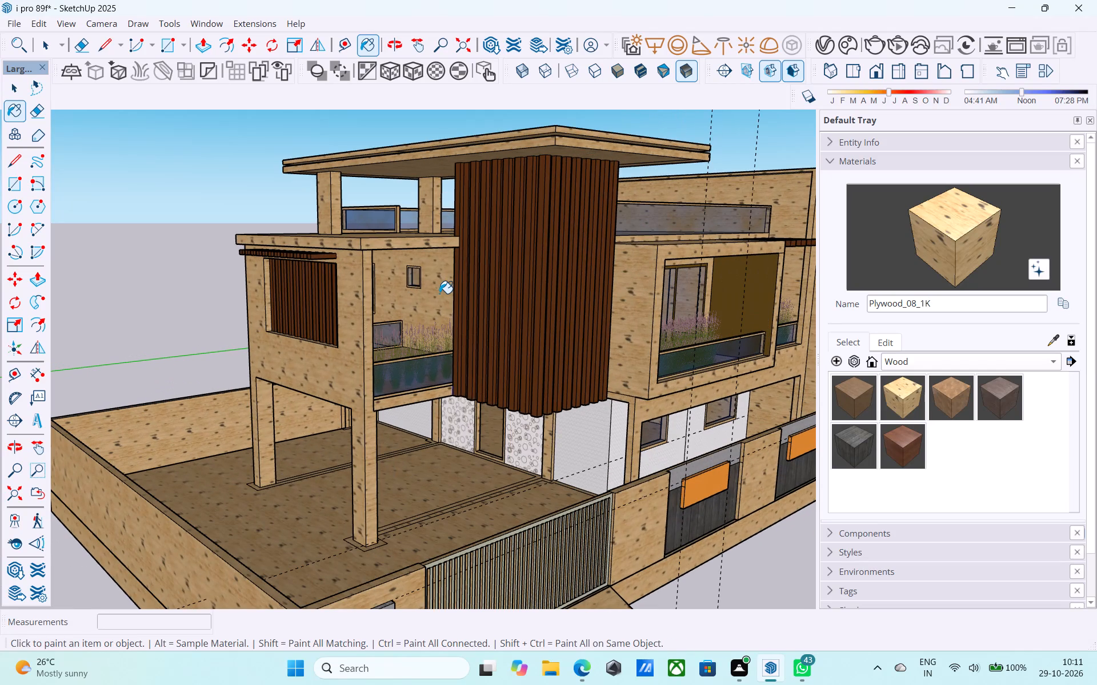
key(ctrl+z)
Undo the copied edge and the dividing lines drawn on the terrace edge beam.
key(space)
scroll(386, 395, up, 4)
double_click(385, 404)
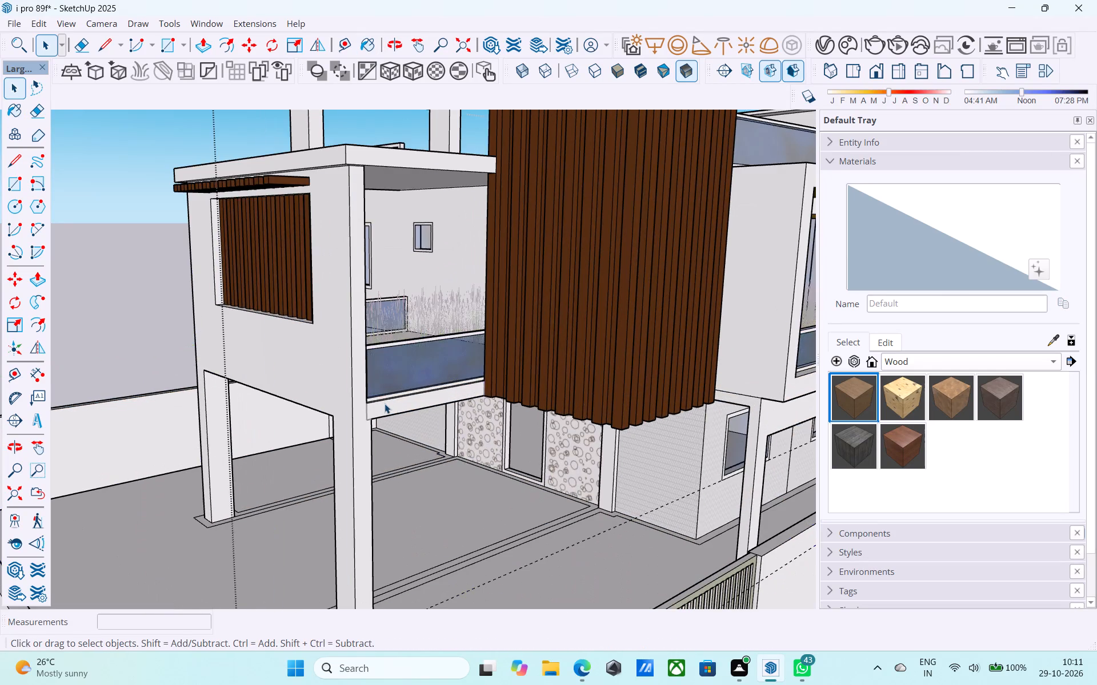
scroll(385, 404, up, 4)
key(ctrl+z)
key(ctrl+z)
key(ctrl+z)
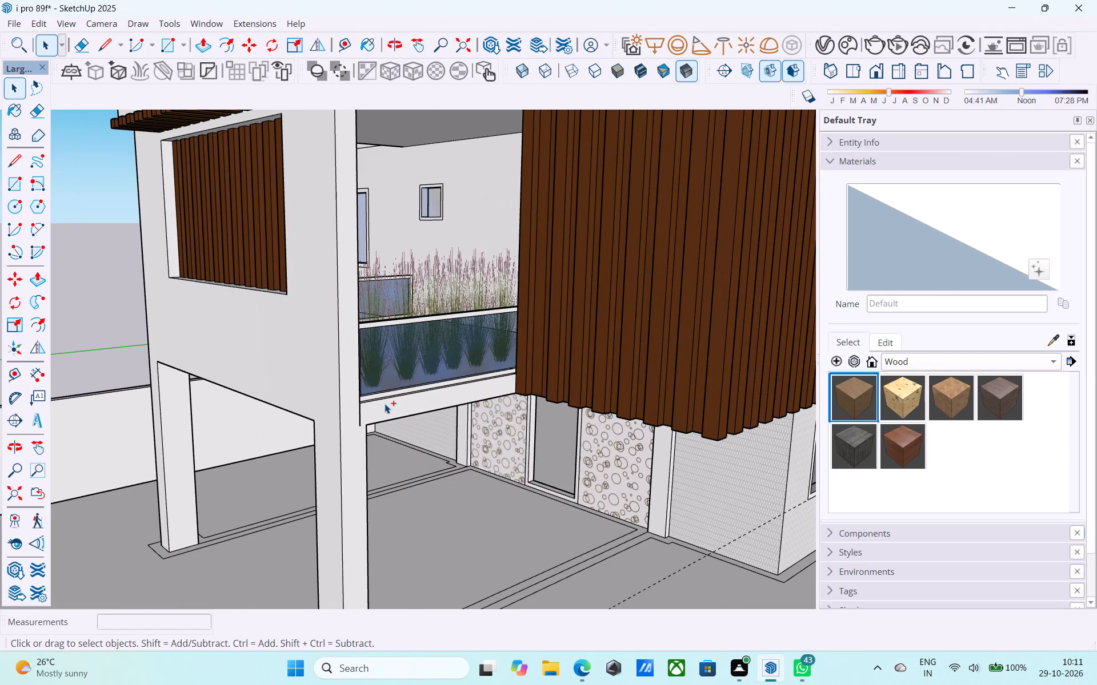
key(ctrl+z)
Open the house group and draw a 9" vertical line across the beam's face at the column, joined to the column's inner corner.
scroll(385, 404, up, 3)
double_click(385, 404)
middle_click(385, 404)
key(l)
scroll(379, 402, up, 4)
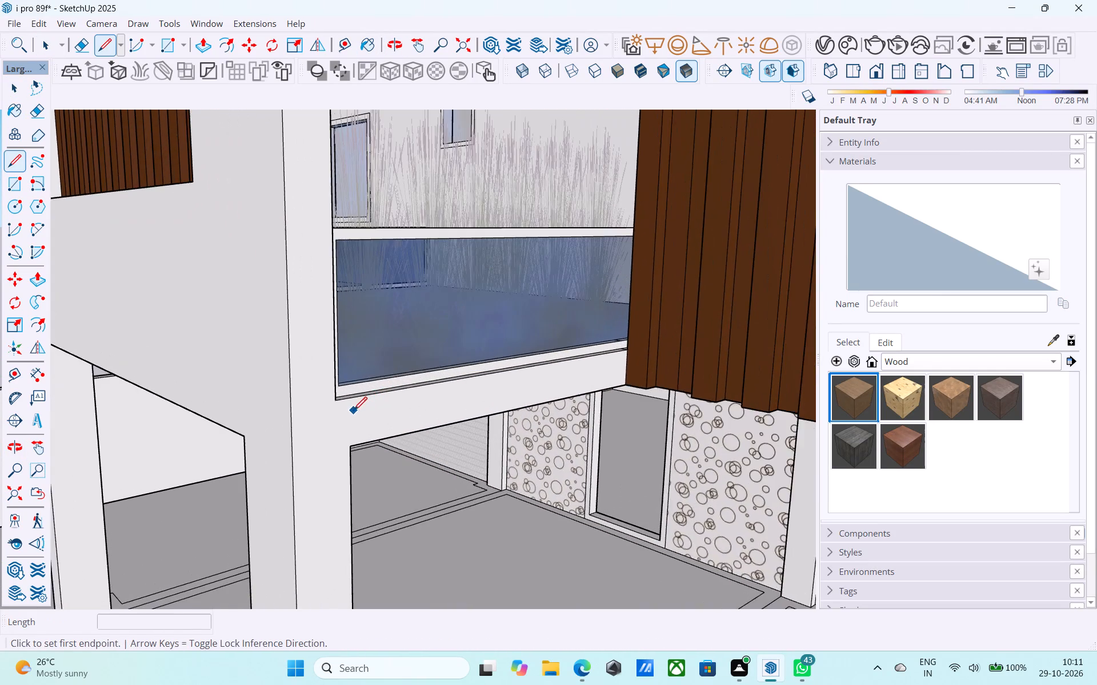
scroll(352, 410, up, 4)
click(332, 397)
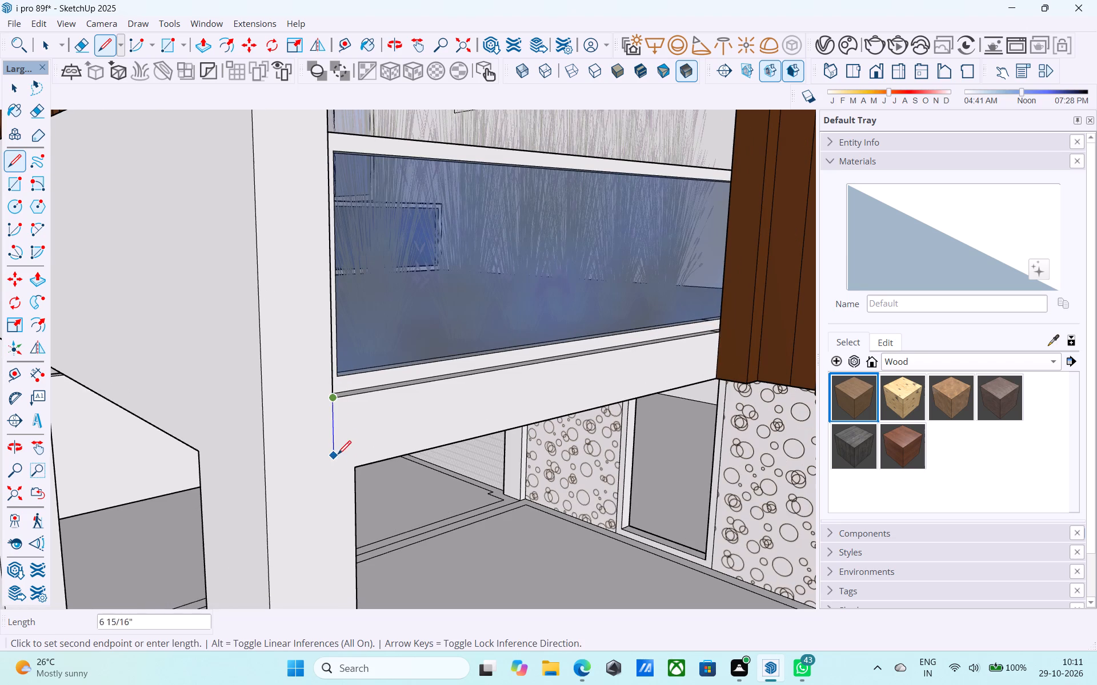
click(337, 473)
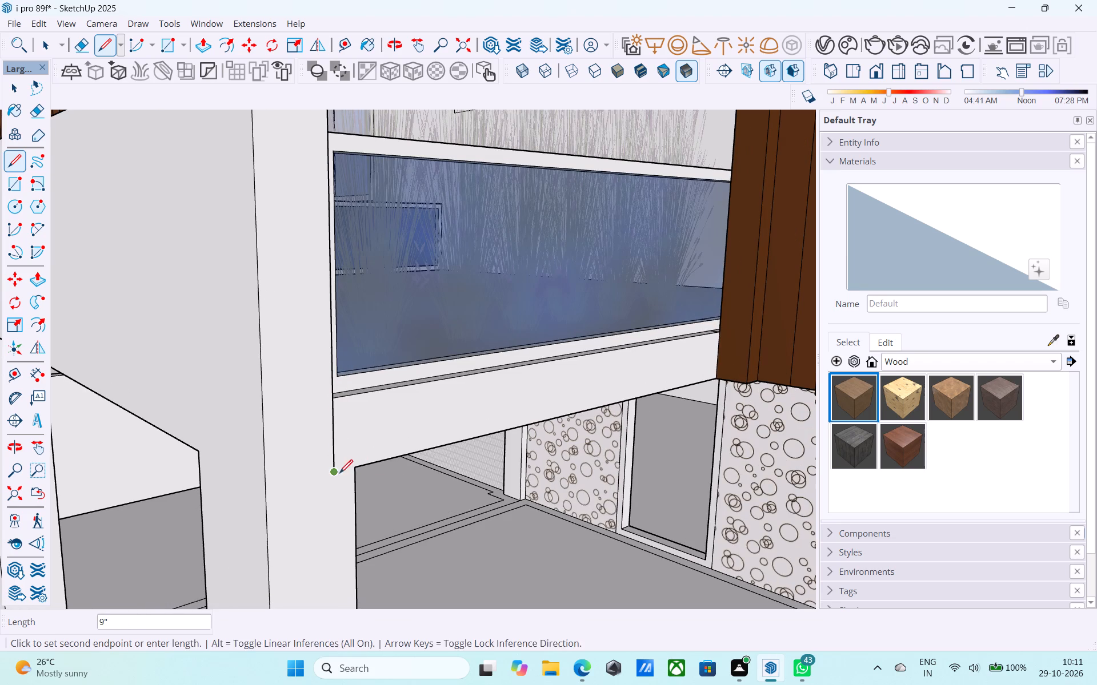
click(354, 471)
Draw lines around the column head, from the beam's lower corner across both outer faces, level with the beam's underside.
click(339, 471)
click(266, 483)
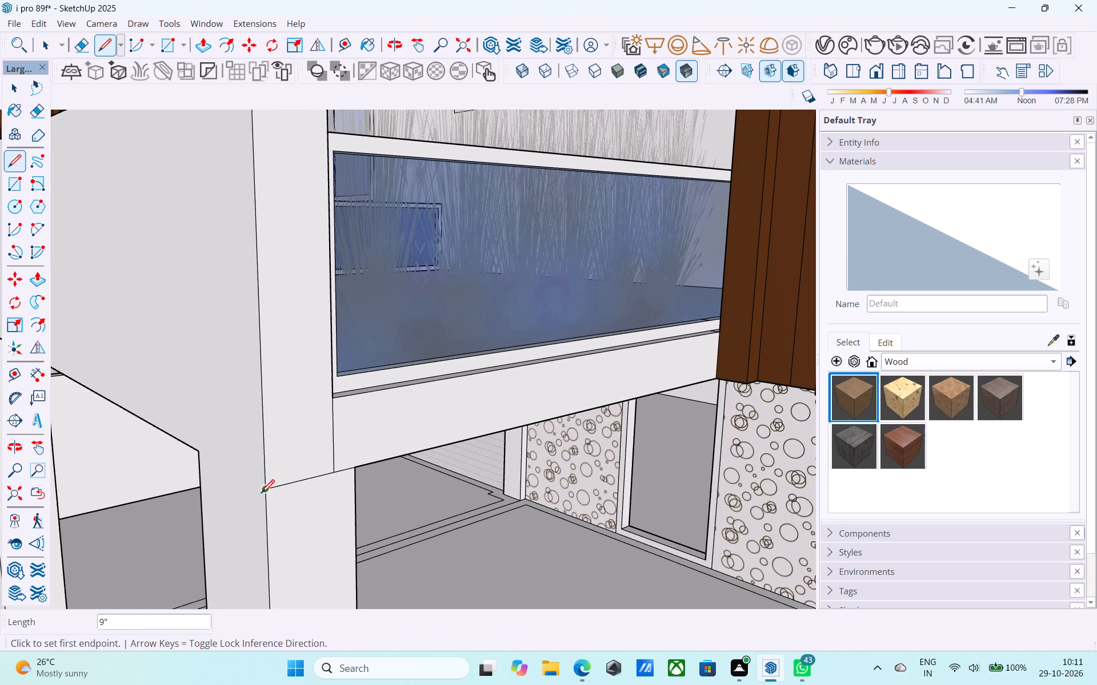
click(261, 494)
click(199, 458)
key(space)
Paint only the terrace edge beam's front face below the glass railing with Plywood_08_1K.
scroll(289, 445, up, 1)
scroll(289, 445, down, 4)
middle_drag(289, 445, 264, 438)
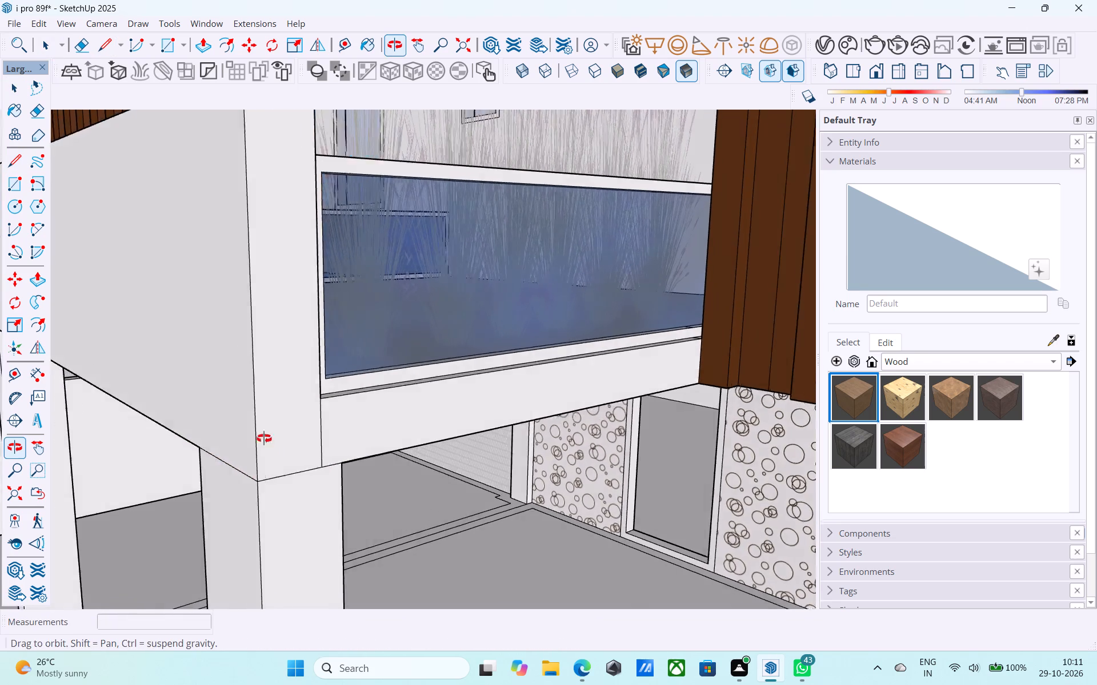
middle_drag(264, 438, 222, 430)
scroll(281, 431, down, 4)
middle_drag(282, 429, 283, 428)
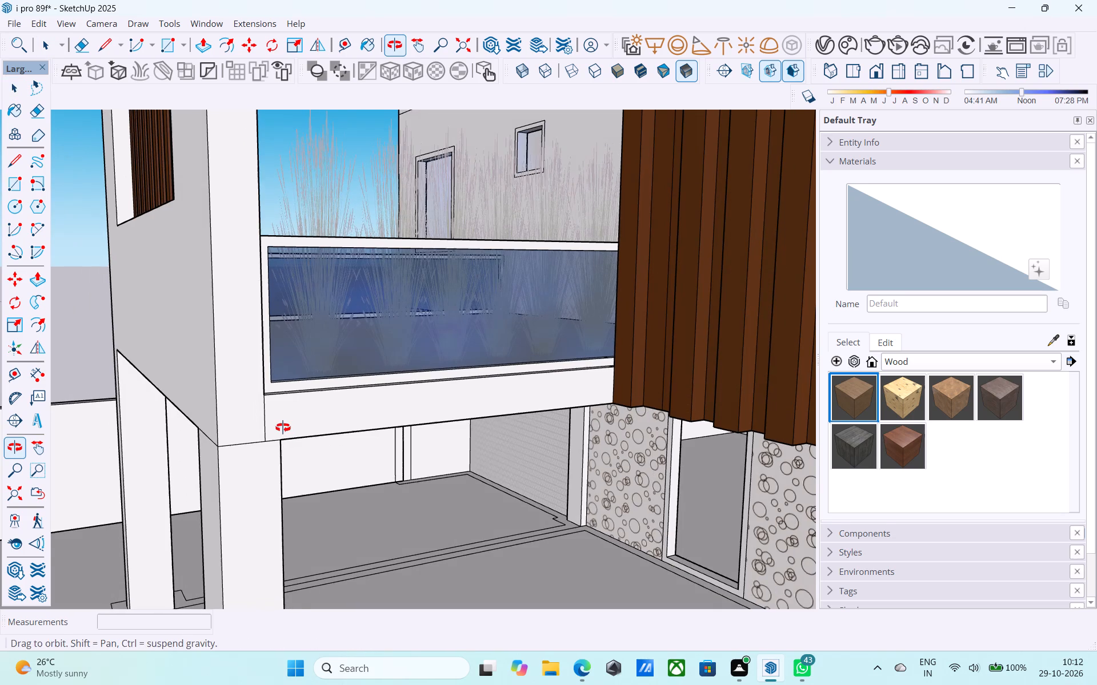
middle_drag(283, 428, 318, 428)
scroll(283, 437, up, 4)
scroll(283, 437, down, 4)
scroll(298, 434, up, 2)
click(304, 432)
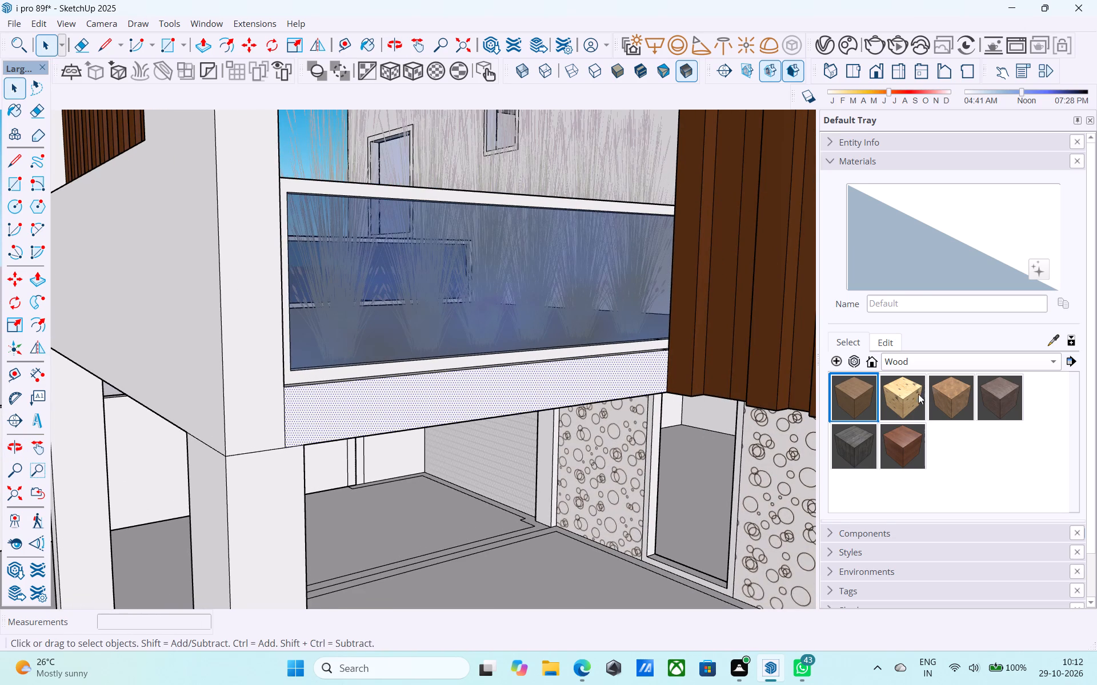
click(905, 397)
click(420, 394)
key(space)
Copy the vertical end edge of the plywood beam face 7' 3" to its far end, dividing the span with /21 copies.
scroll(325, 425, up, 8)
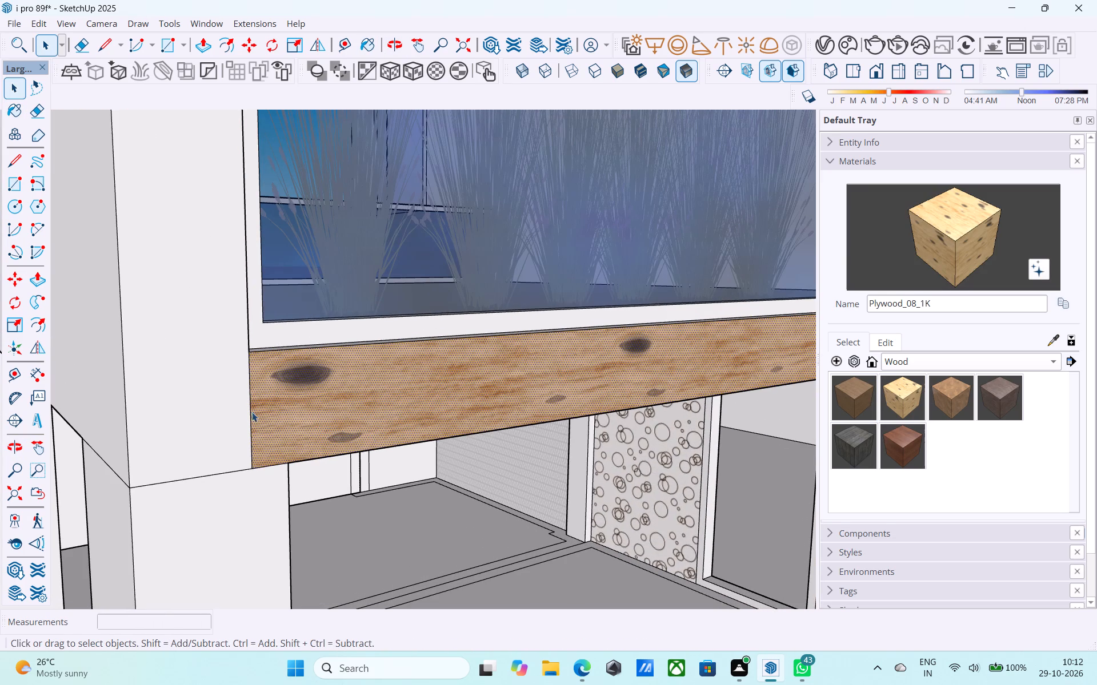
click(250, 412)
key(m)
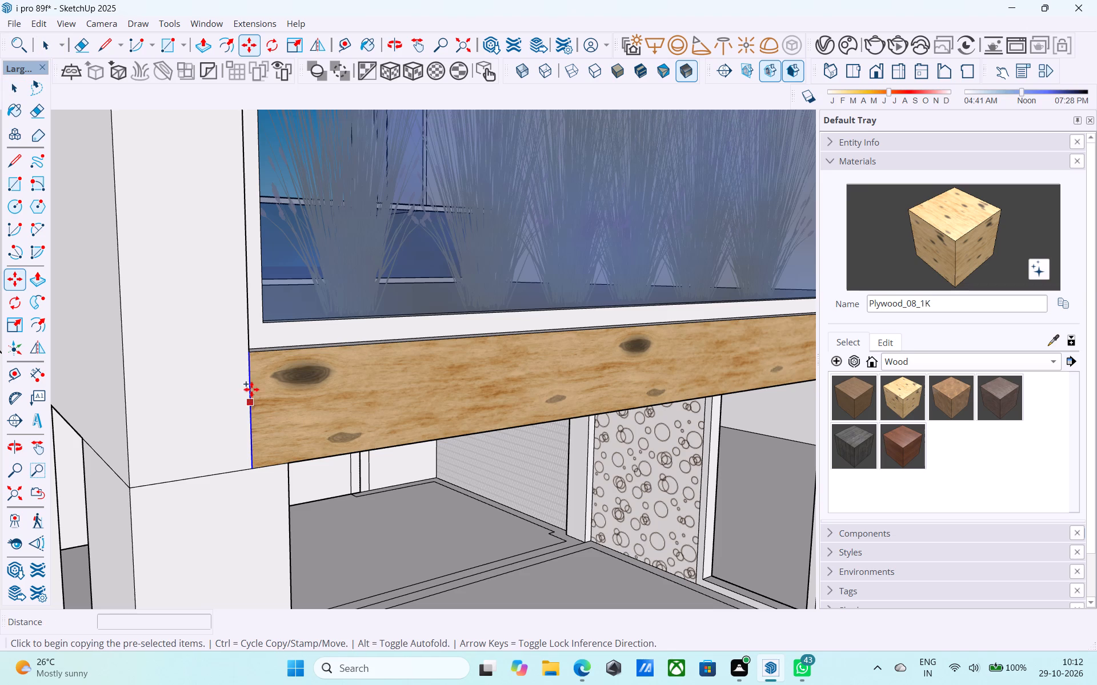
click(253, 351)
scroll(489, 330, down, 4)
shift+middle_drag(530, 320, 273, 426)
scroll(338, 442, up, 1)
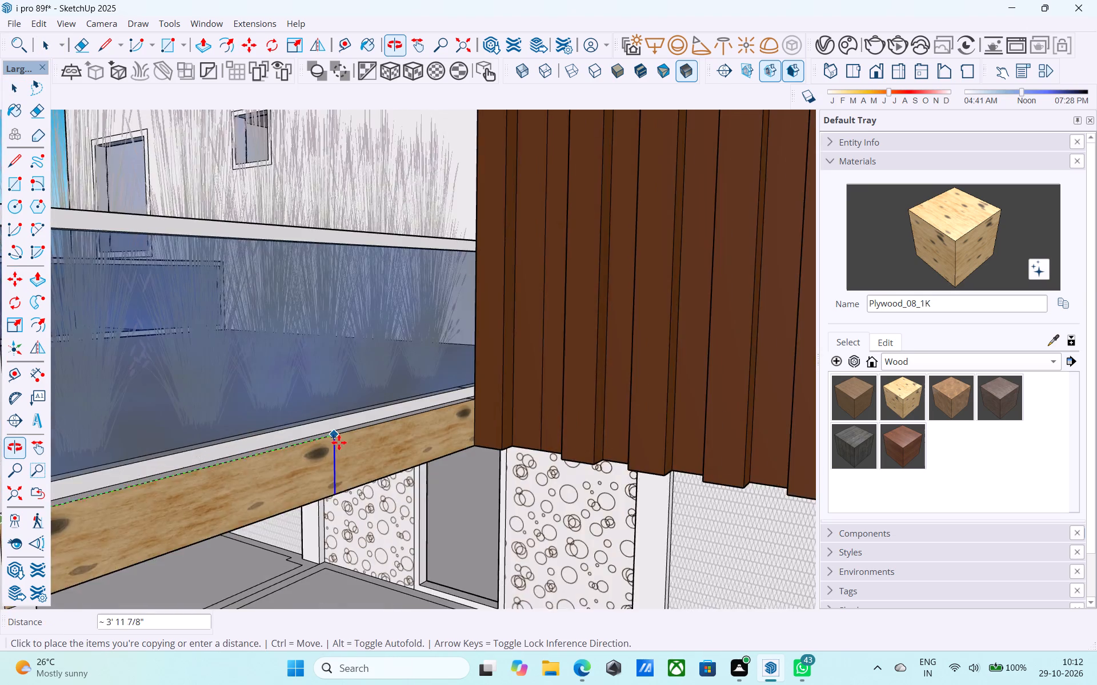
scroll(339, 442, up, 5)
click(526, 380)
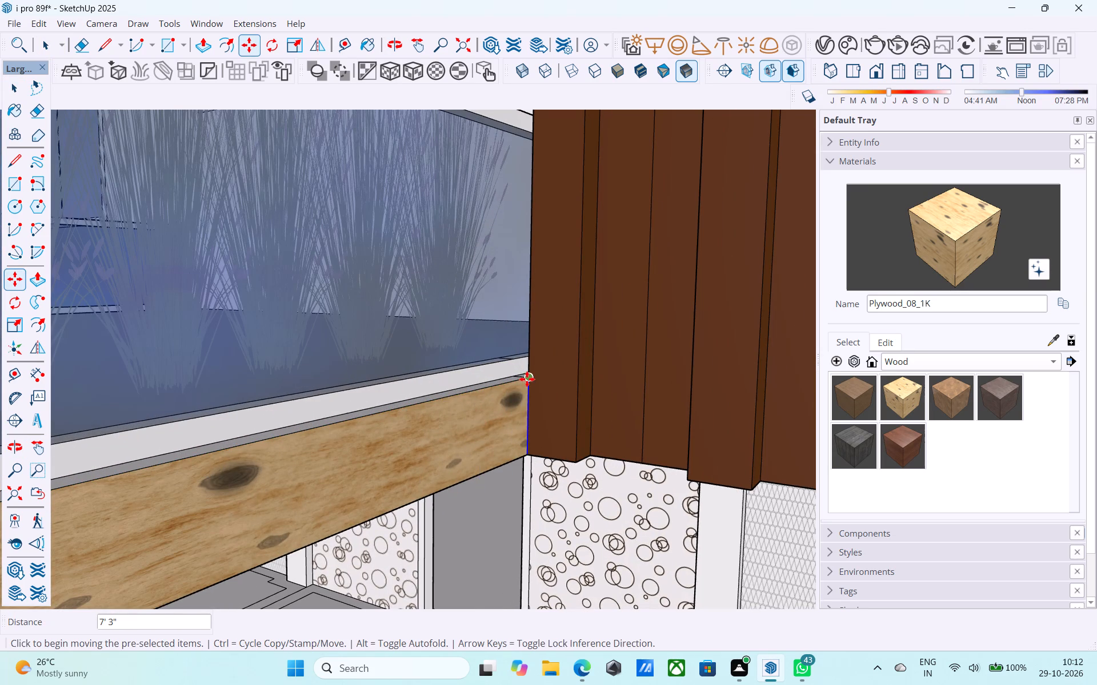
key(slash)
text(21)
key(Return)
key(space)
Paint the surrounds of the upper-floor front windows with Plywood_01_1K.
scroll(527, 380, down, 17)
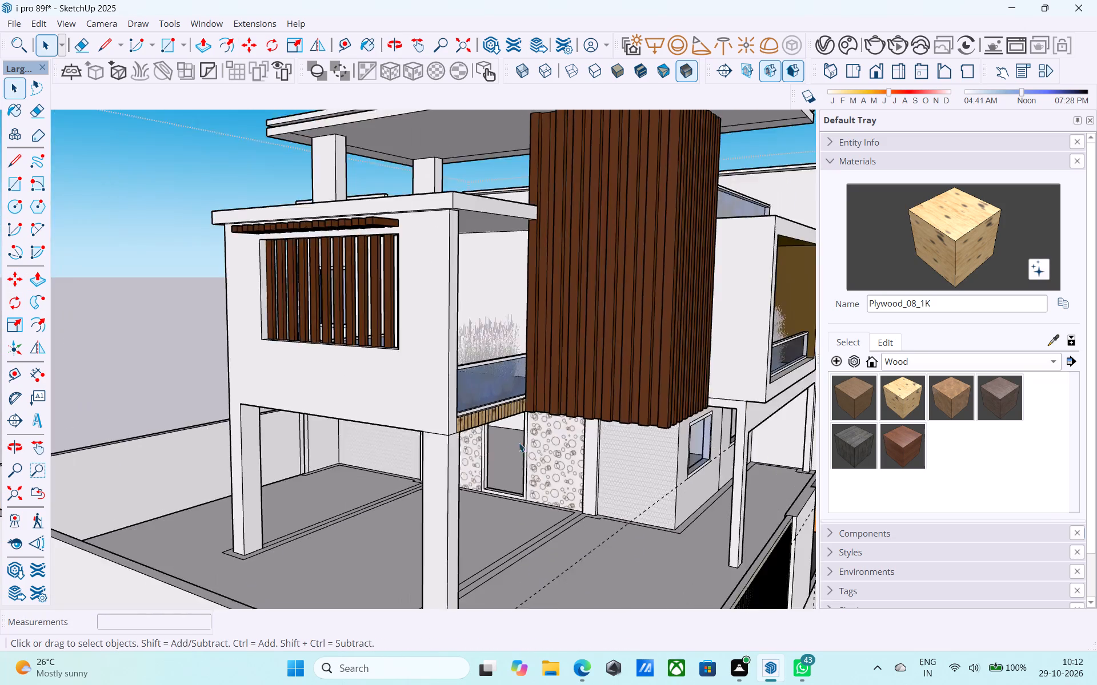
middle_drag(518, 444, 356, 474)
scroll(349, 461, down, 8)
middle_drag(353, 456, 505, 384)
scroll(543, 397, down, 2)
middle_drag(543, 396, 441, 372)
scroll(470, 392, up, 5)
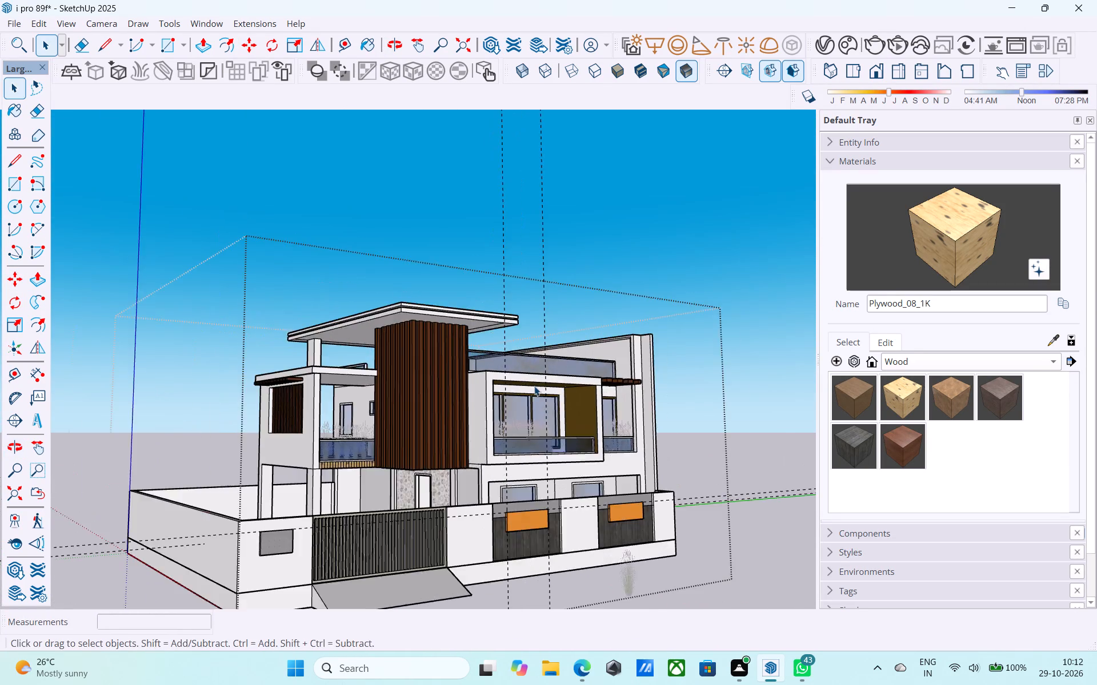
scroll(534, 386, up, 2)
middle_drag(562, 386, 545, 385)
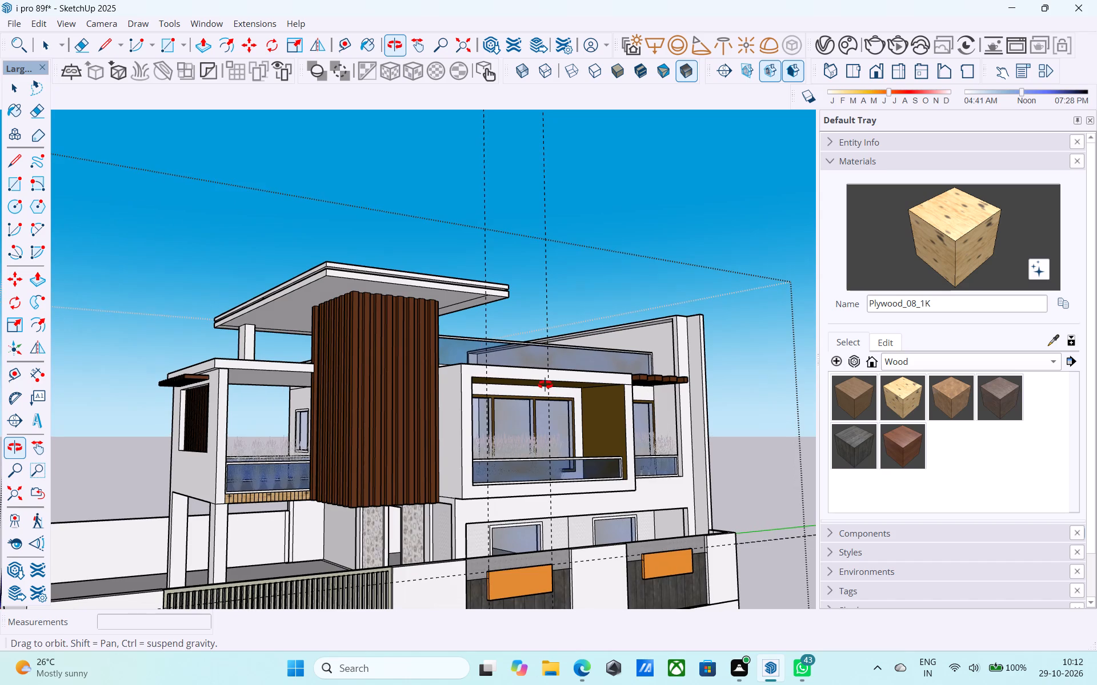
middle_drag(545, 385, 538, 383)
click(847, 392)
middle_drag(703, 398, 656, 396)
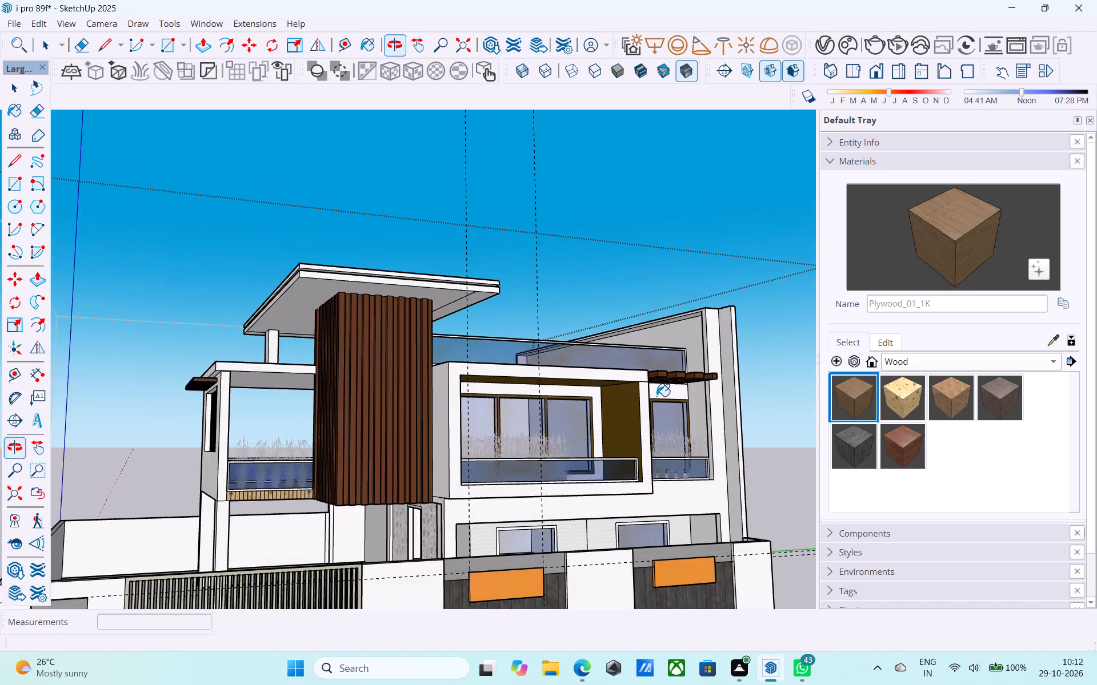
scroll(656, 396, up, 6)
click(656, 395)
scroll(656, 395, down, 3)
scroll(529, 406, up, 3)
click(529, 386)
scroll(531, 383, down, 3)
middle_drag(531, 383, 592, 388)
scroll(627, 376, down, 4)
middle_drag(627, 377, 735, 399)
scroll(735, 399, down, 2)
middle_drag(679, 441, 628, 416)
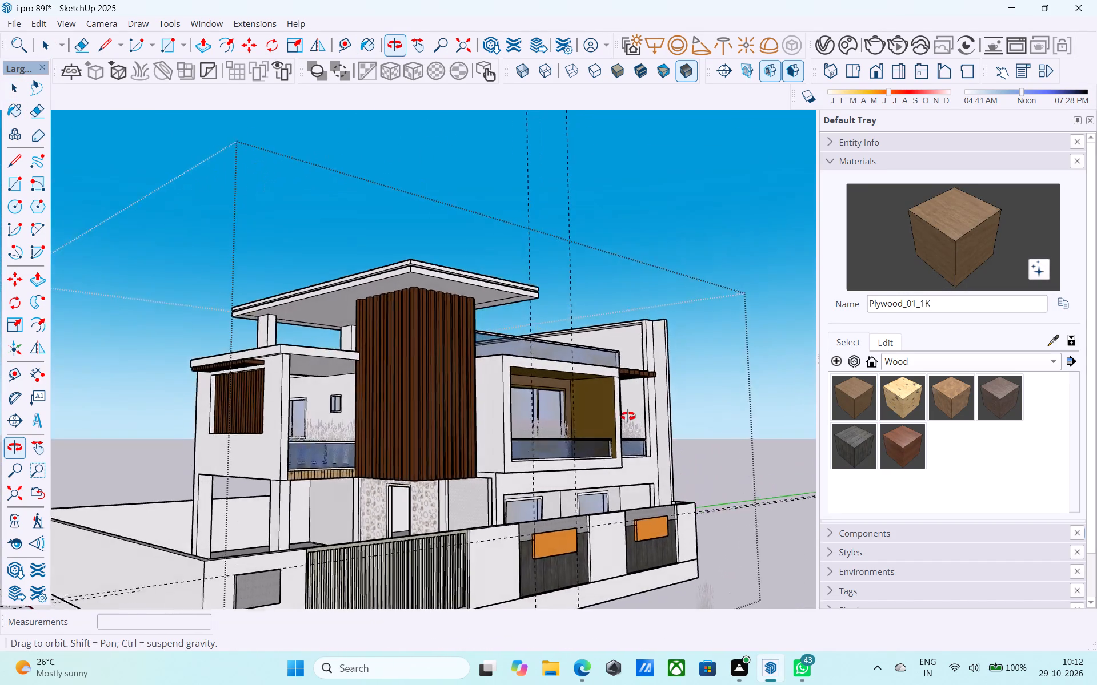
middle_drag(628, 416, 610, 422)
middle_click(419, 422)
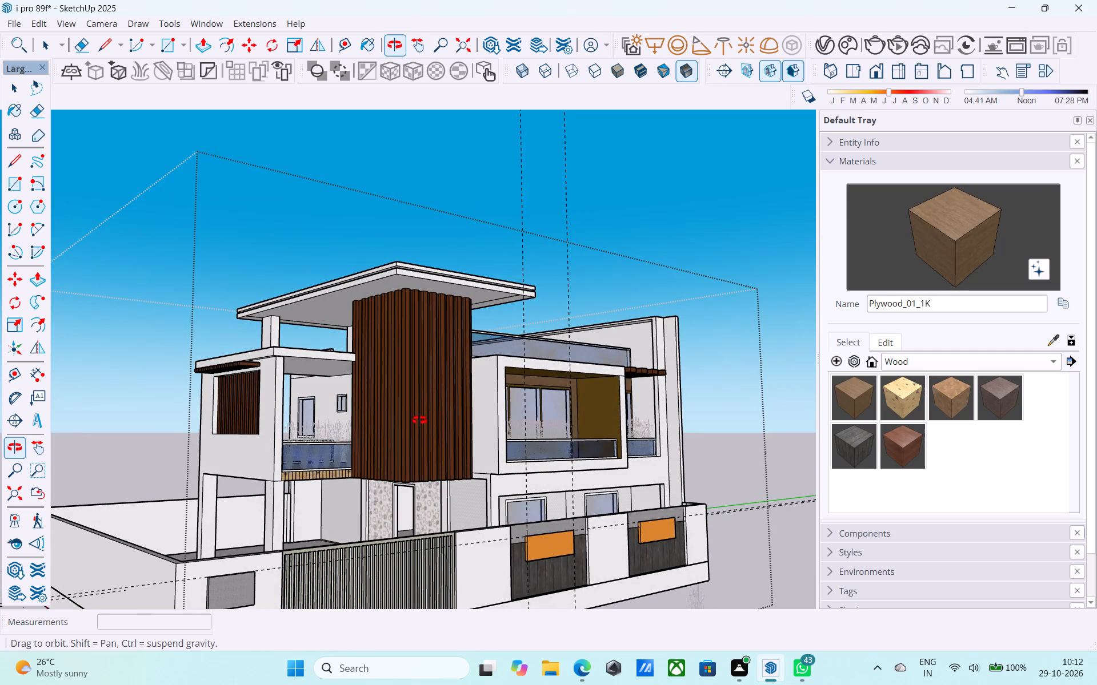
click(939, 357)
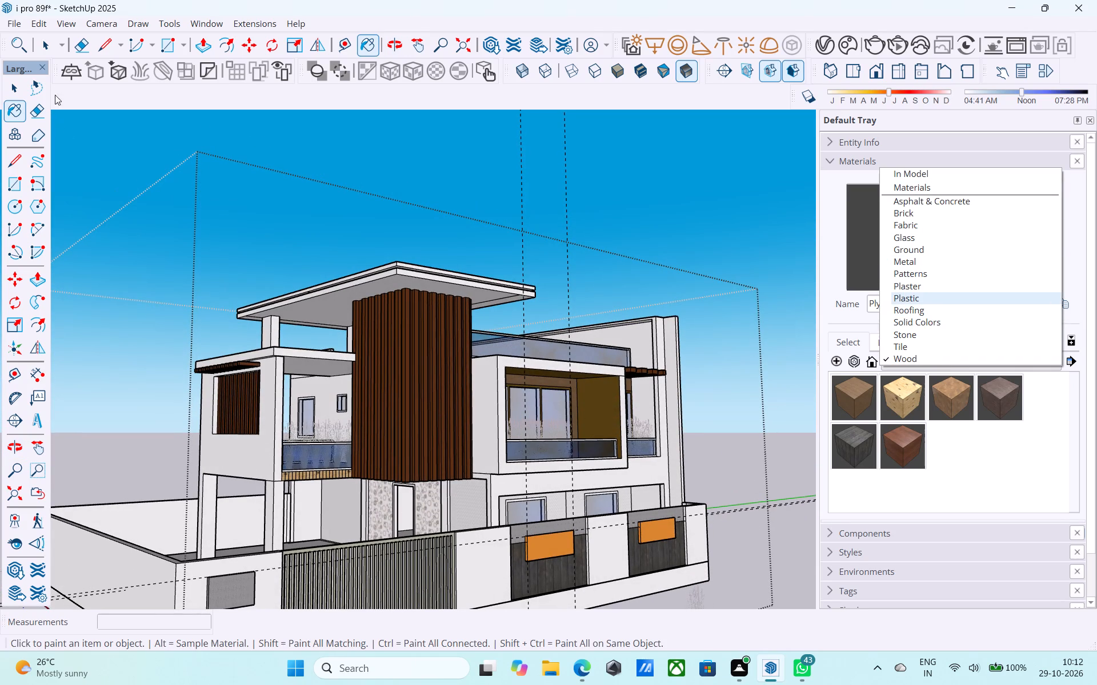
Import the porta+4 door model from the Downloads folder.
click(11, 26)
click(104, 228)
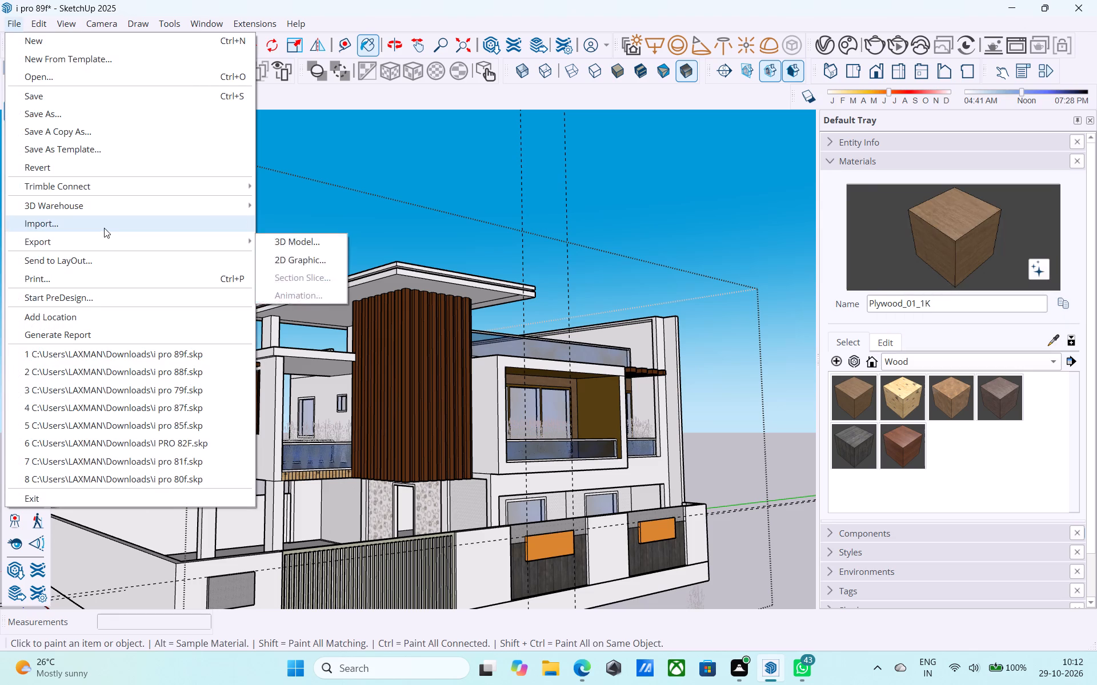
scroll(230, 279, down, 1)
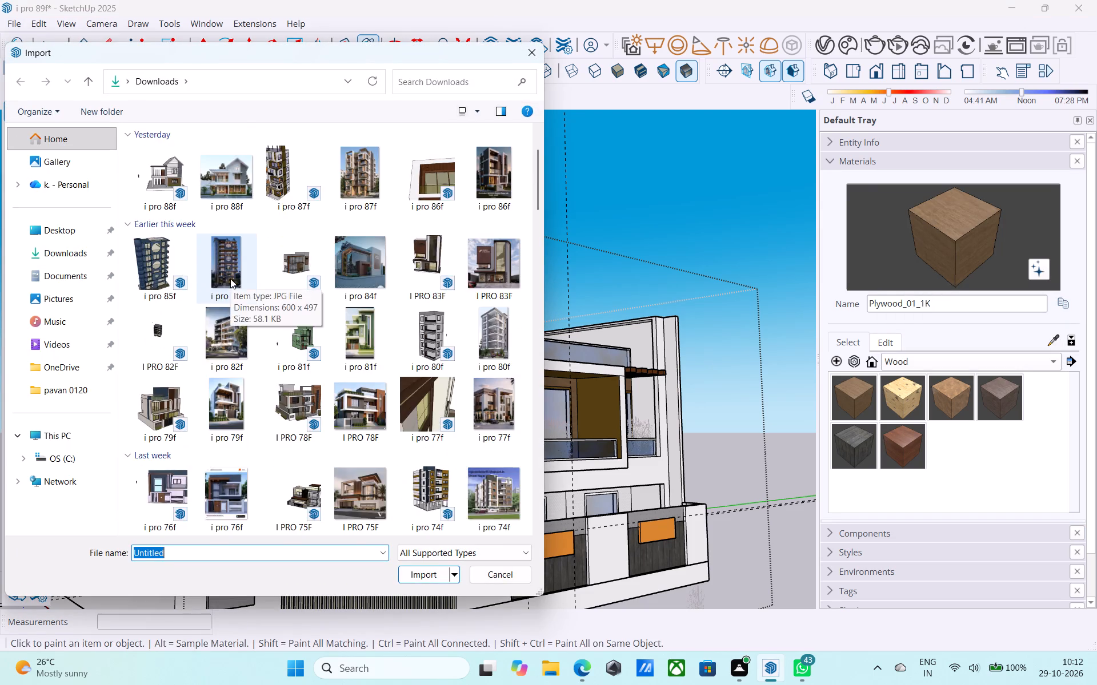
scroll(230, 279, down, 3)
scroll(334, 299, down, 3)
scroll(334, 299, up, 1)
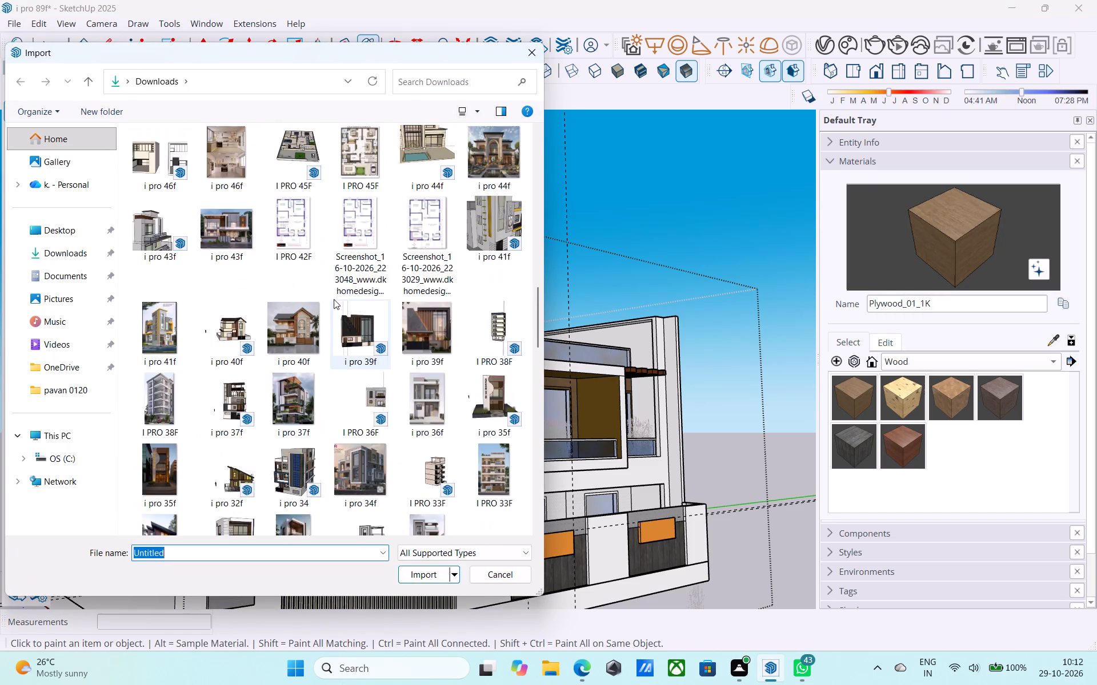
scroll(334, 299, down, 6)
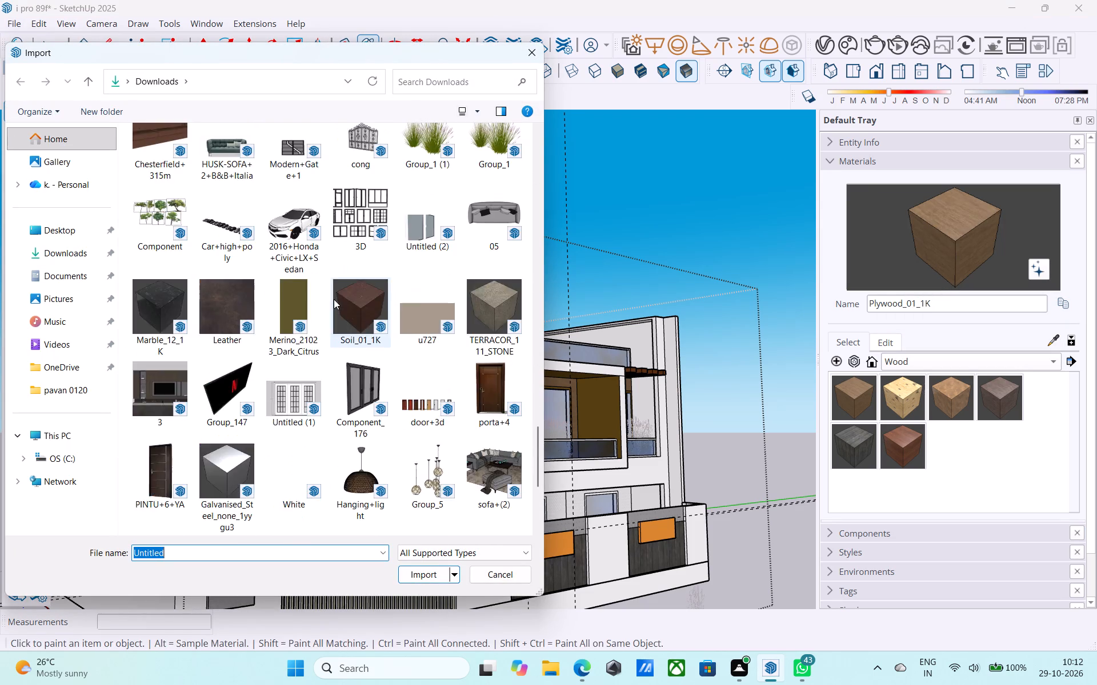
scroll(334, 299, down, 1)
scroll(453, 303, up, 1)
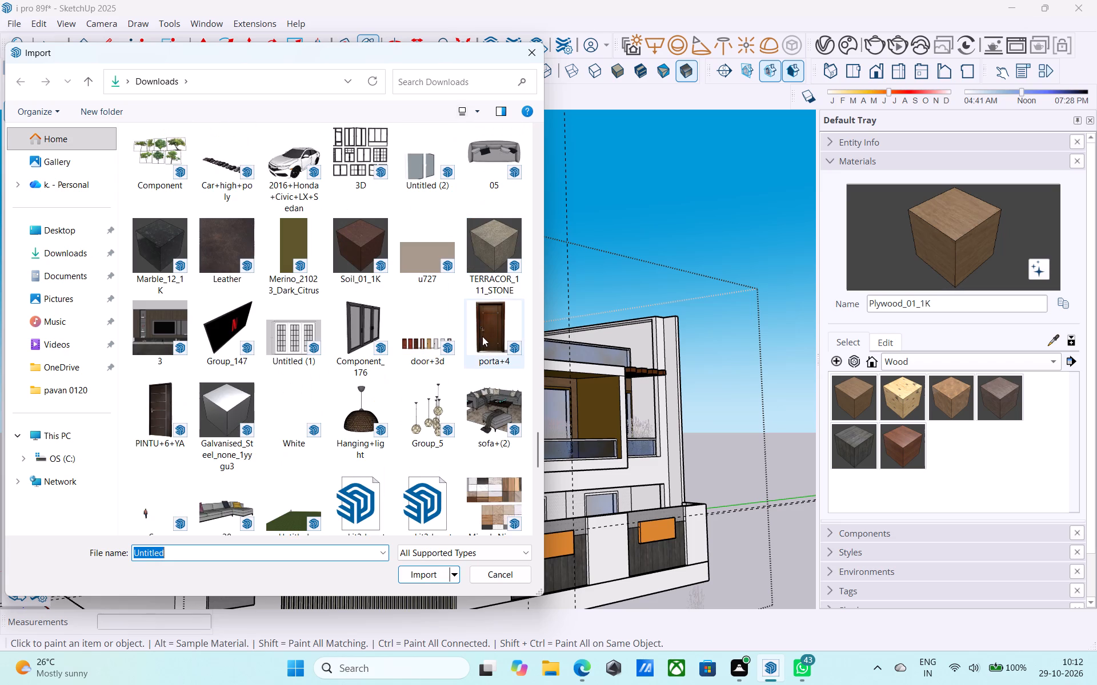
click(482, 336)
click(415, 571)
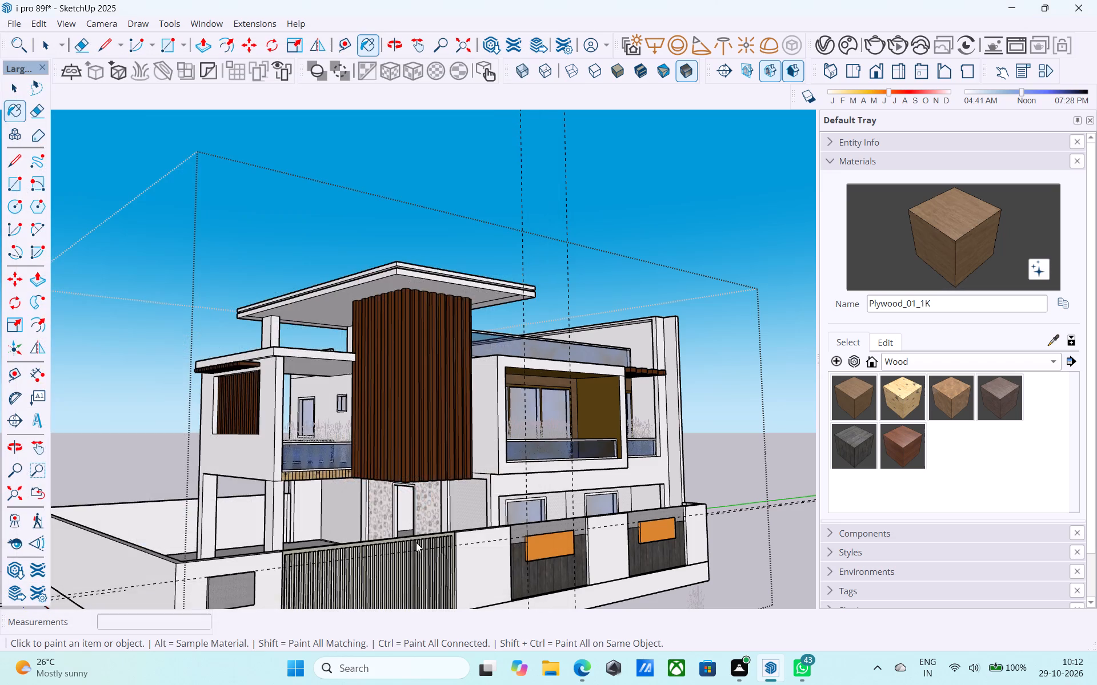
Place the imported door on the floor in front of the entrance opening in the circle-patterned wall.
scroll(402, 444, down, 9)
middle_drag(402, 446, 413, 557)
scroll(395, 511, up, 5)
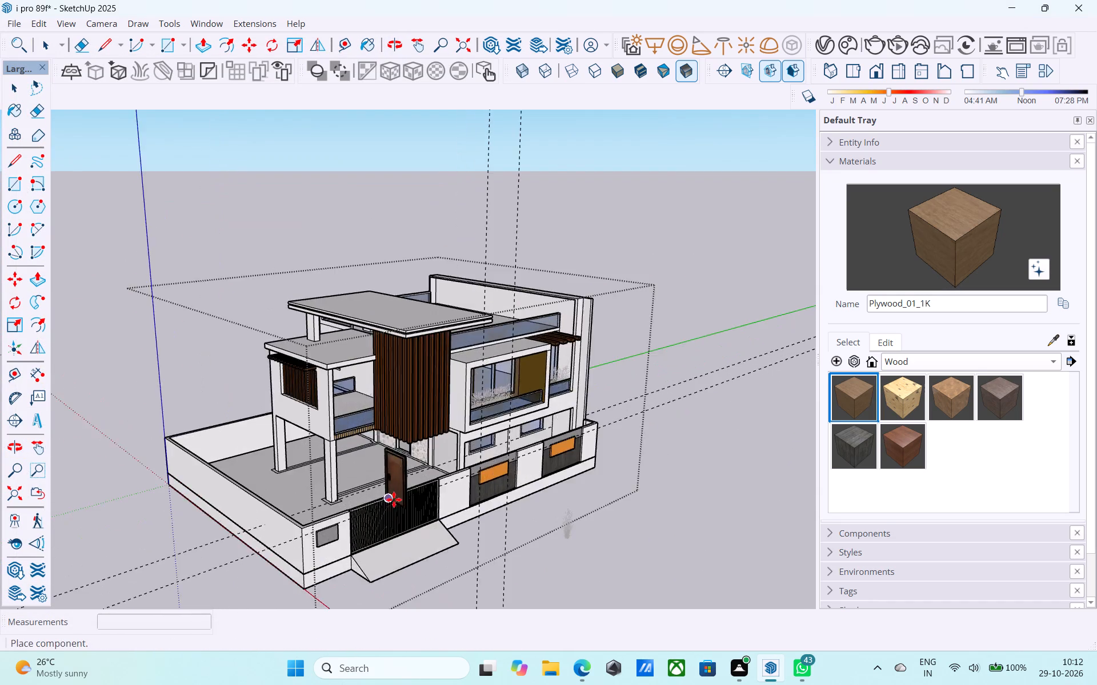
scroll(394, 499, up, 16)
middle_drag(390, 353, 526, 354)
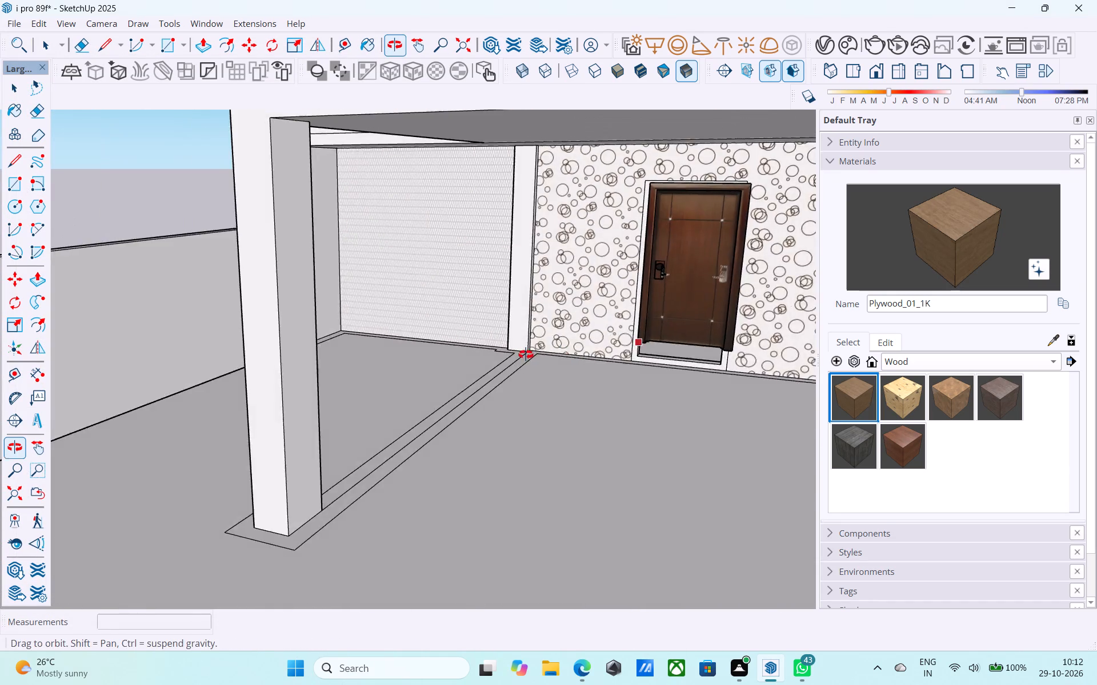
middle_drag(526, 354, 595, 354)
shift+middle_drag(598, 361, 354, 373)
scroll(515, 356, up, 5)
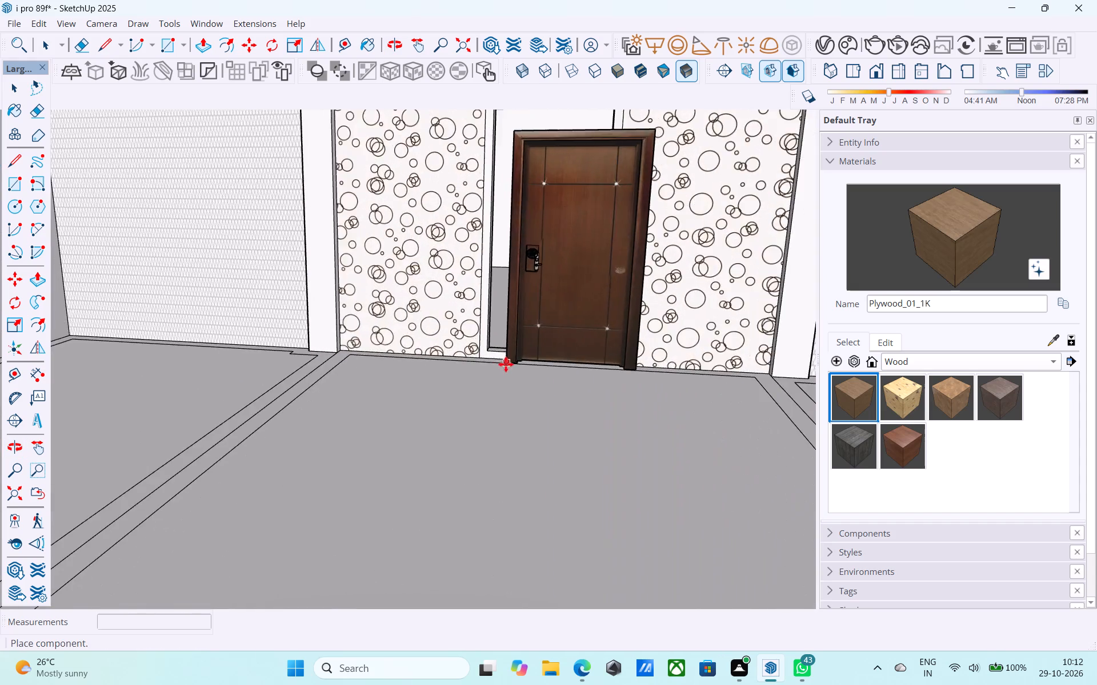
scroll(506, 364, up, 9)
middle_drag(477, 366, 662, 375)
click(521, 396)
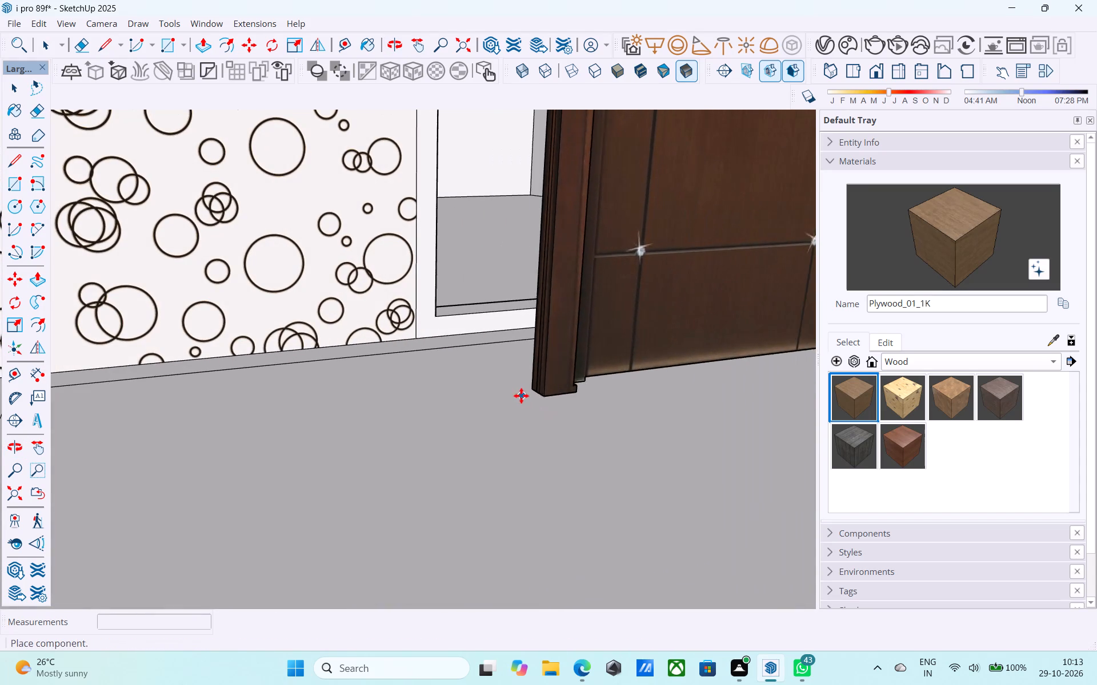
Move the door by its lower corner toward the wall, to the floor line at the base of the entrance opening.
middle_drag(527, 402, 602, 418)
scroll(511, 394, up, 5)
click(548, 370)
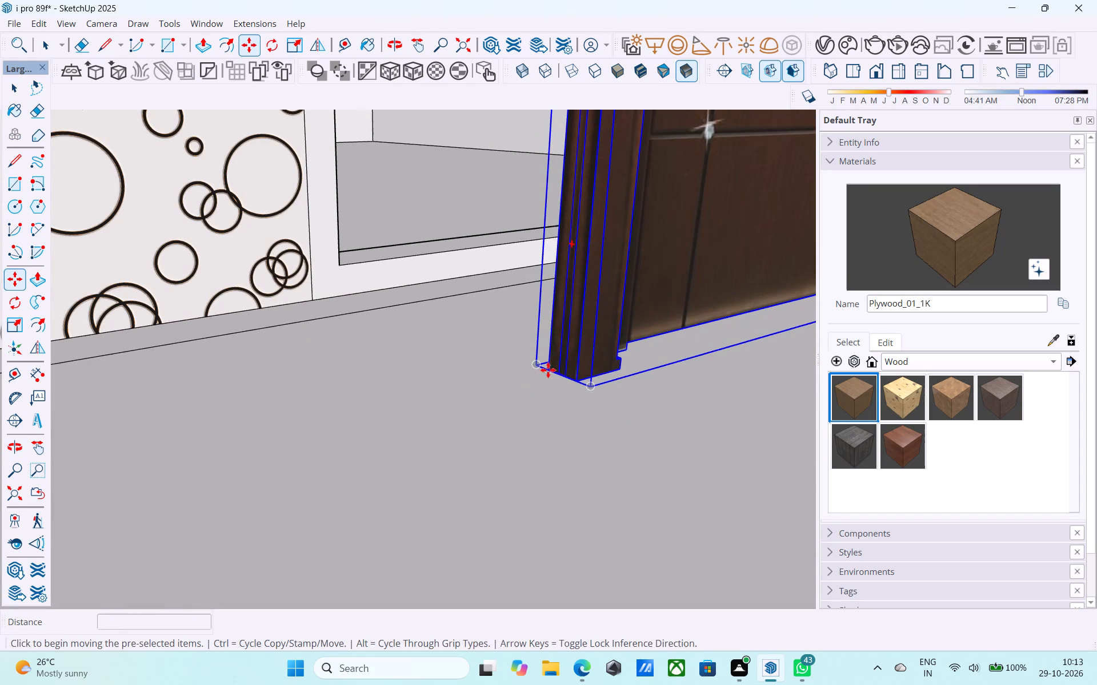
scroll(234, 288, up, 8)
scroll(360, 300, up, 1)
middle_drag(367, 299, 419, 296)
scroll(363, 353, up, 15)
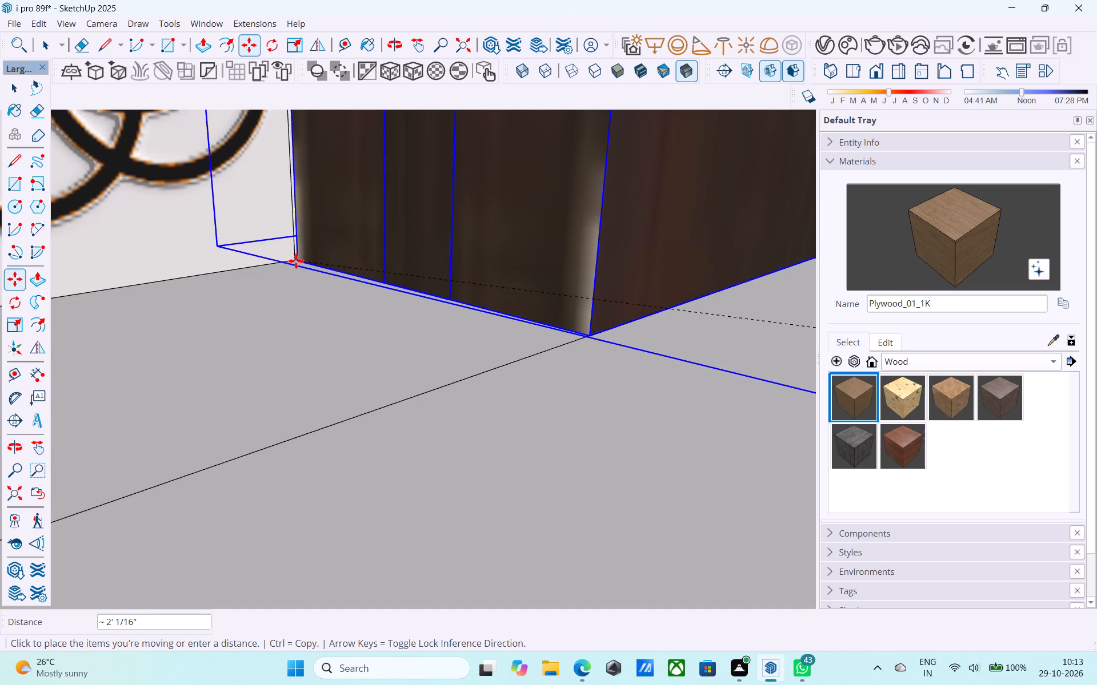
click(295, 261)
Move the door again by its rear lower corner onto the outer bottom corner of the entrance opening's frame.
middle_drag(429, 293, 615, 247)
scroll(196, 281, down, 1)
middle_drag(203, 284, 621, 343)
shift+middle_drag(426, 357, 545, 356)
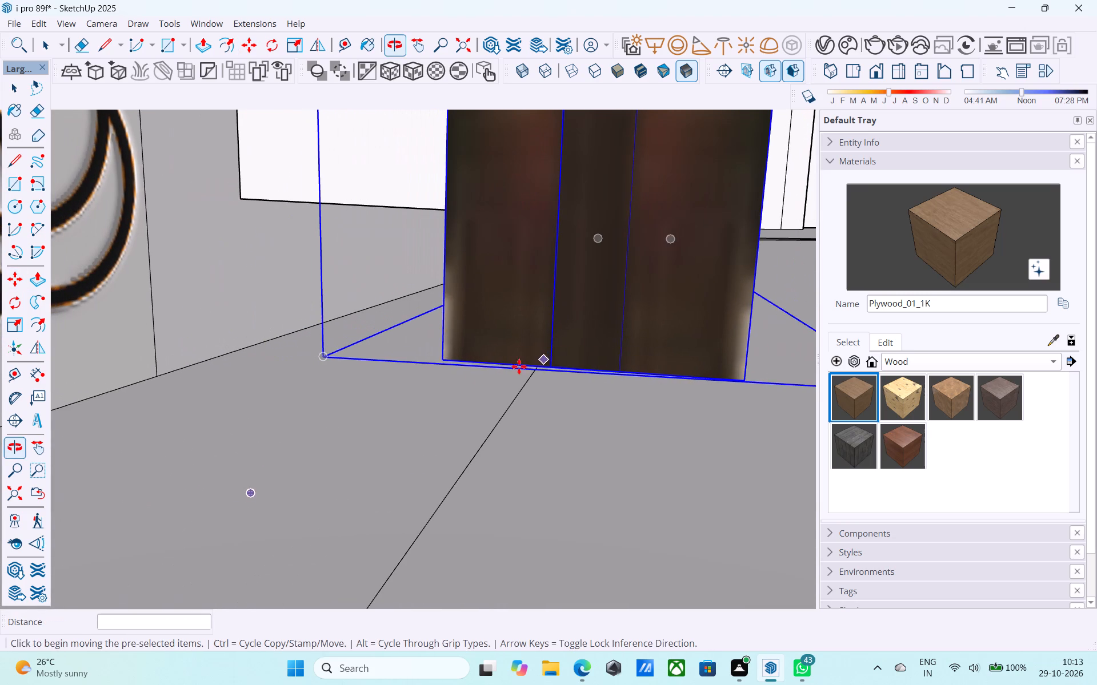
click(442, 361)
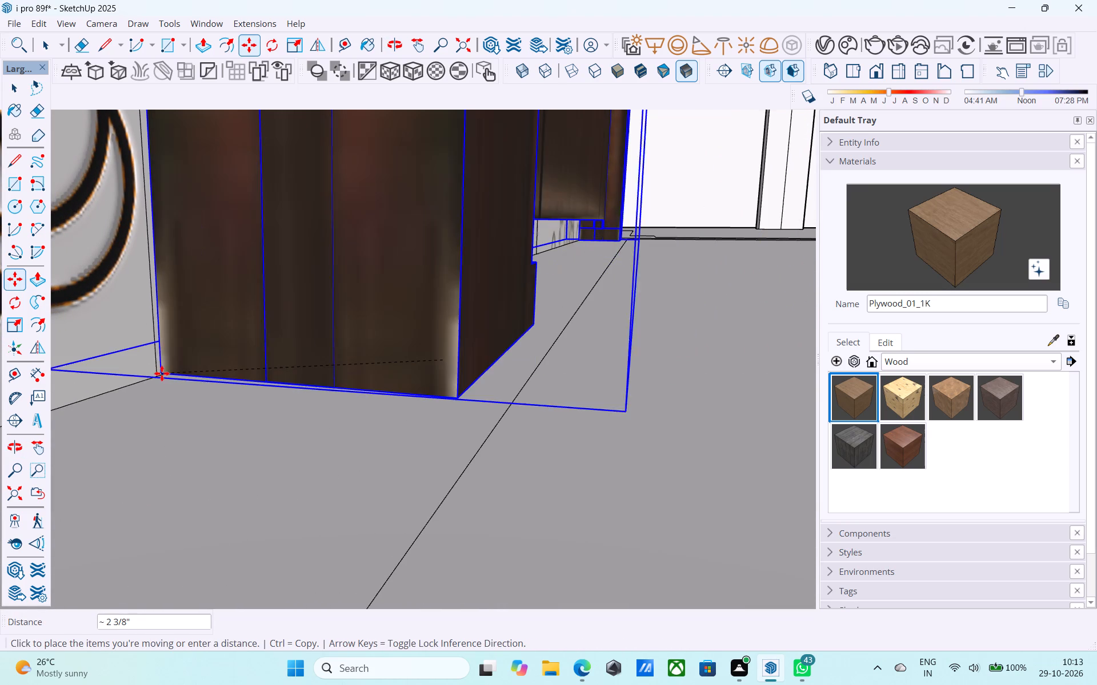
middle_drag(238, 370, 180, 337)
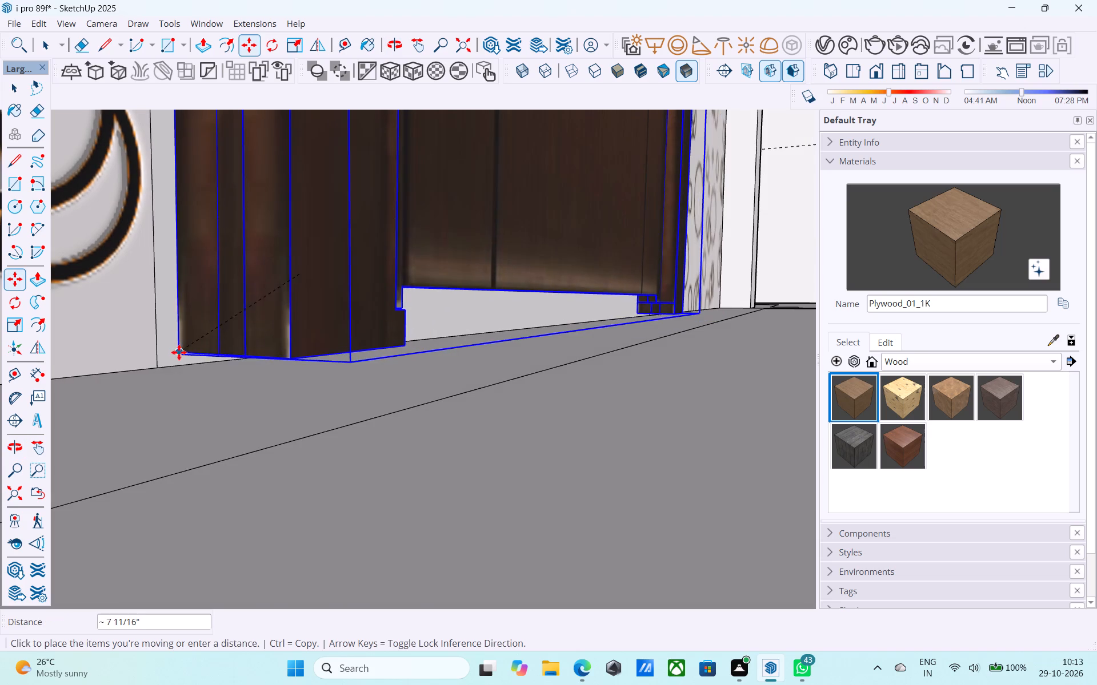
click(158, 365)
Scale the door upward from its top centre so its height reaches the top of the entrance opening's frame.
middle_drag(161, 366, 336, 408)
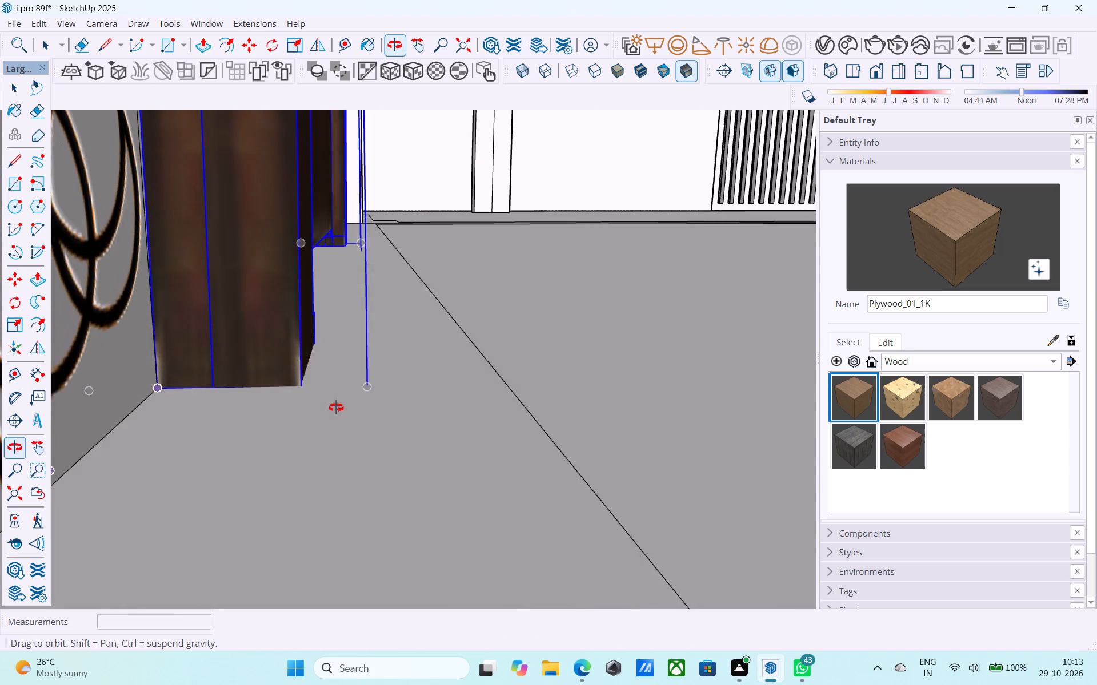
middle_drag(336, 408, 38, 397)
scroll(85, 398, down, 20)
scroll(85, 398, down, 1)
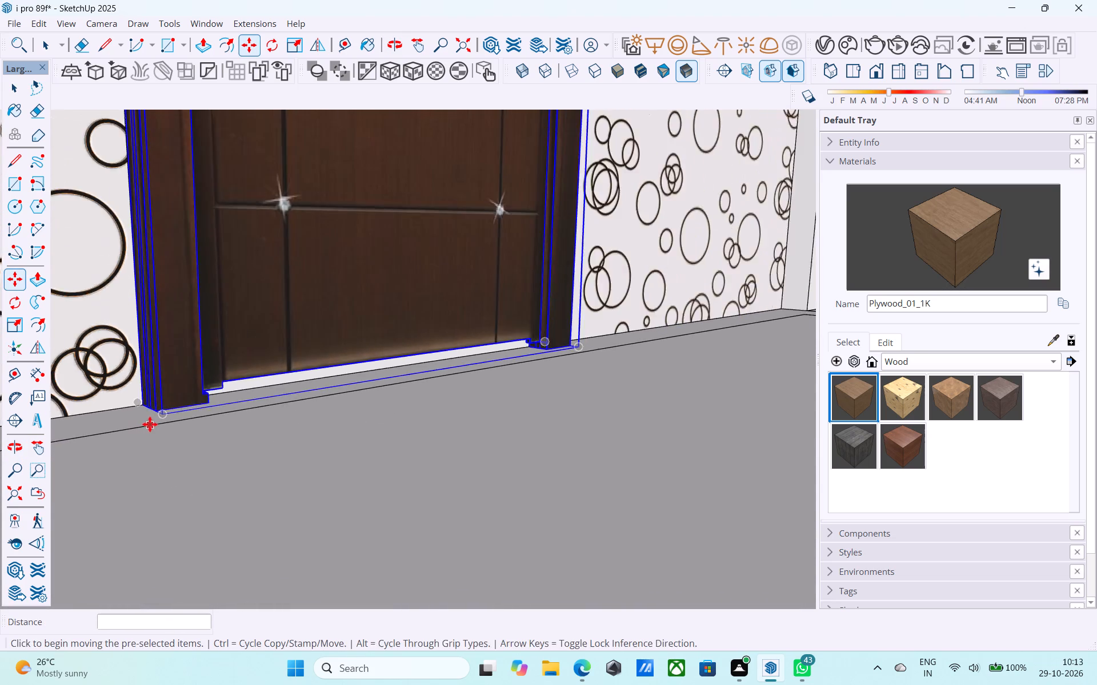
scroll(150, 424, down, 20)
scroll(150, 424, down, 3)
shift+middle_drag(182, 390, 222, 472)
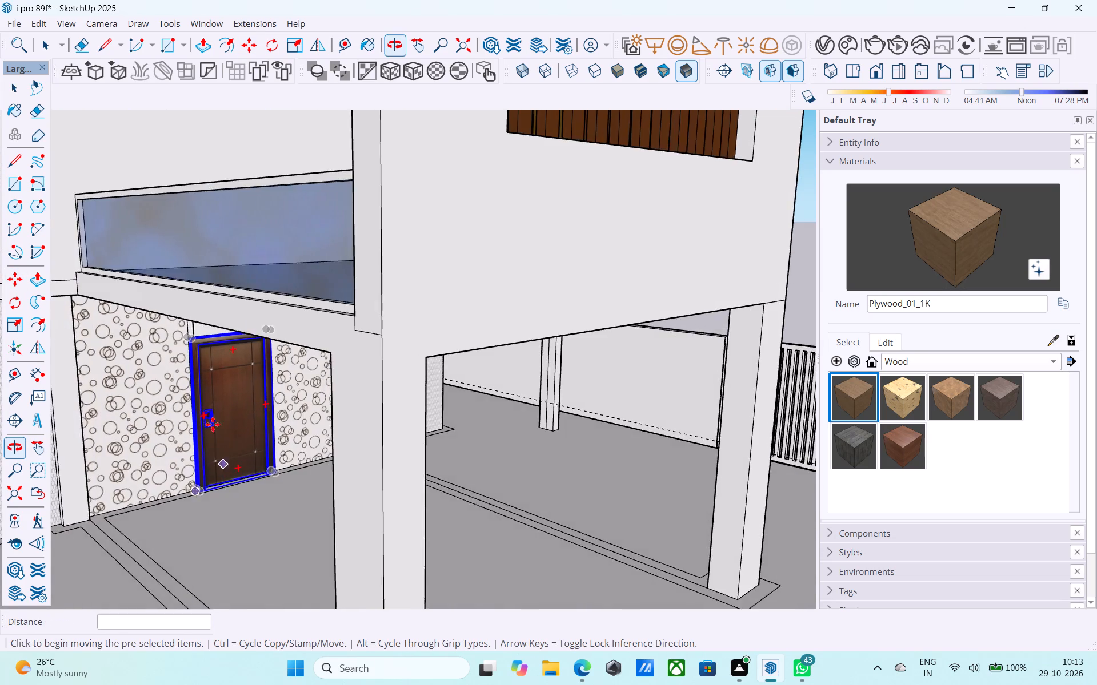
scroll(205, 408, up, 4)
key(space)
scroll(227, 371, up, 3)
click(227, 370)
key(s)
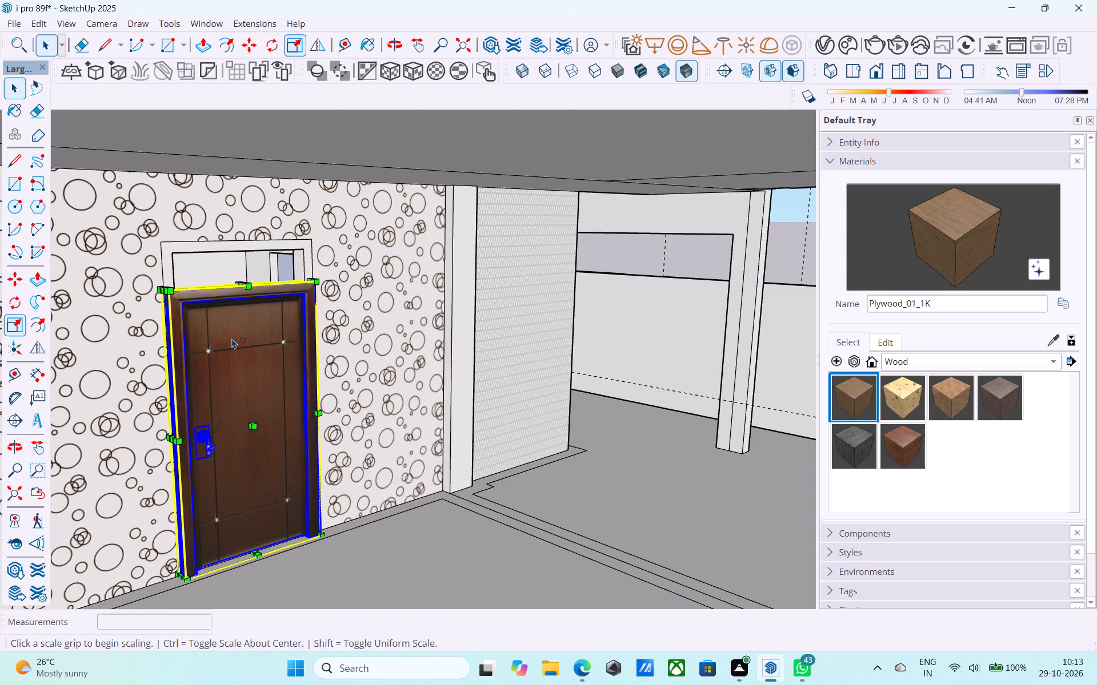
scroll(237, 320, up, 5)
middle_drag(243, 283, 244, 299)
scroll(244, 297, up, 3)
scroll(245, 301, down, 2)
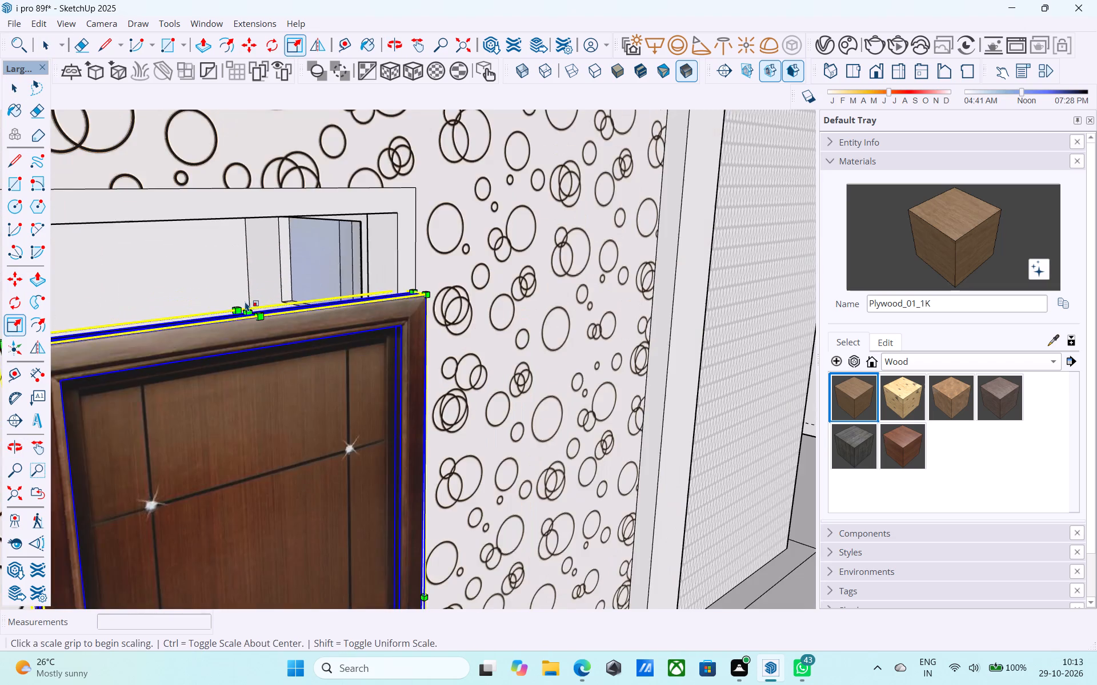
scroll(245, 301, down, 1)
shift+middle_drag(245, 302, 276, 311)
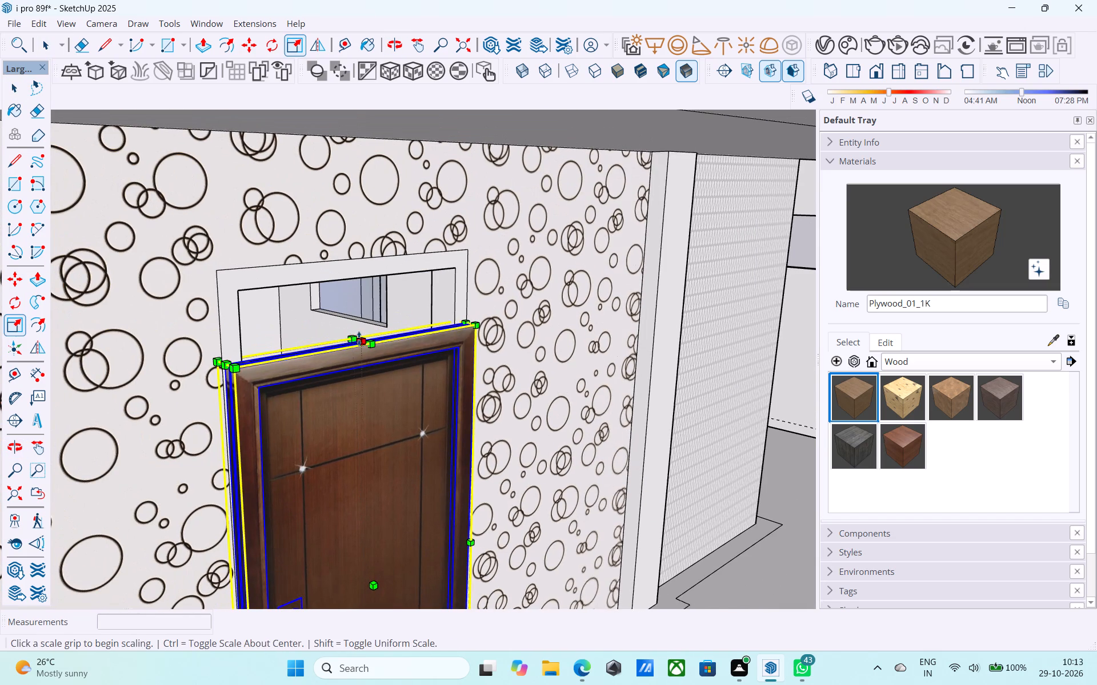
click(359, 339)
click(350, 261)
middle_drag(441, 316, 235, 265)
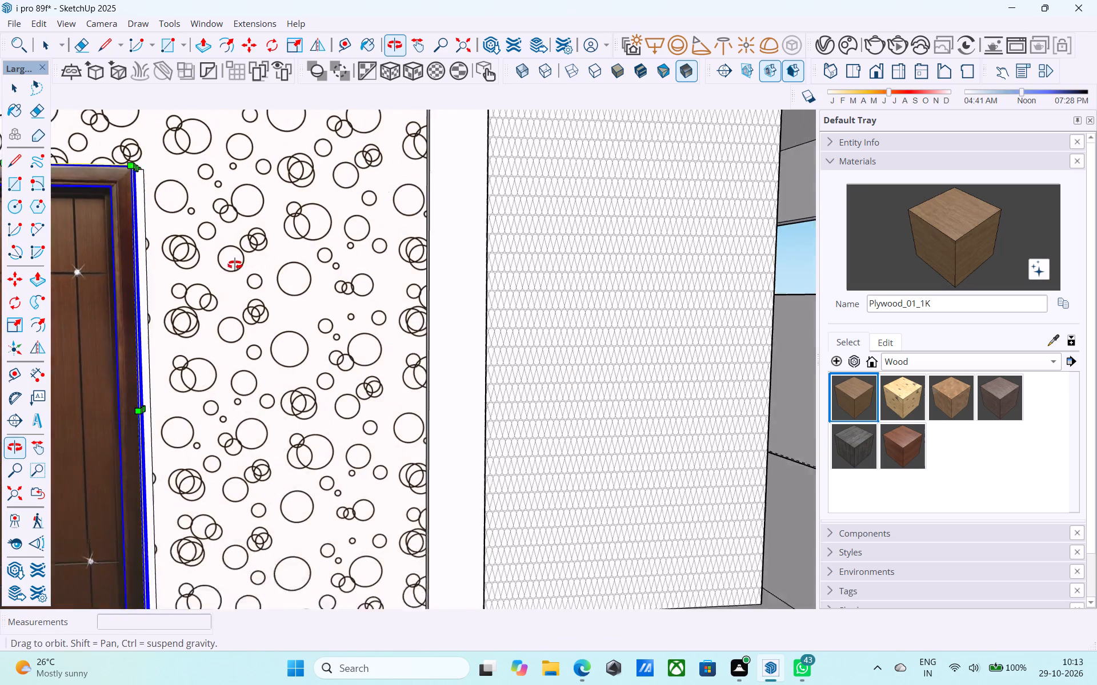
Scale the door sideways from its side grip so its width reaches the edge of the entrance opening.
middle_drag(235, 265, 230, 277)
shift+middle_drag(177, 356, 203, 309)
scroll(177, 365, up, 6)
shift+middle_drag(150, 372, 254, 372)
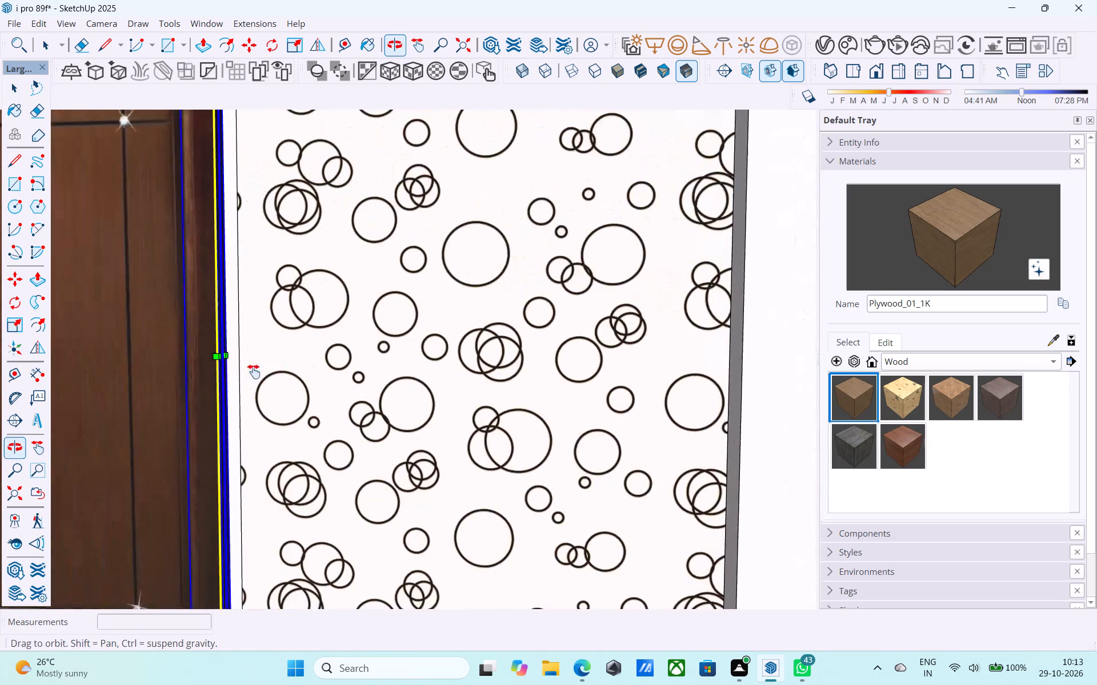
shift+middle_drag(254, 372, 254, 372)
scroll(226, 372, up, 3)
click(237, 352)
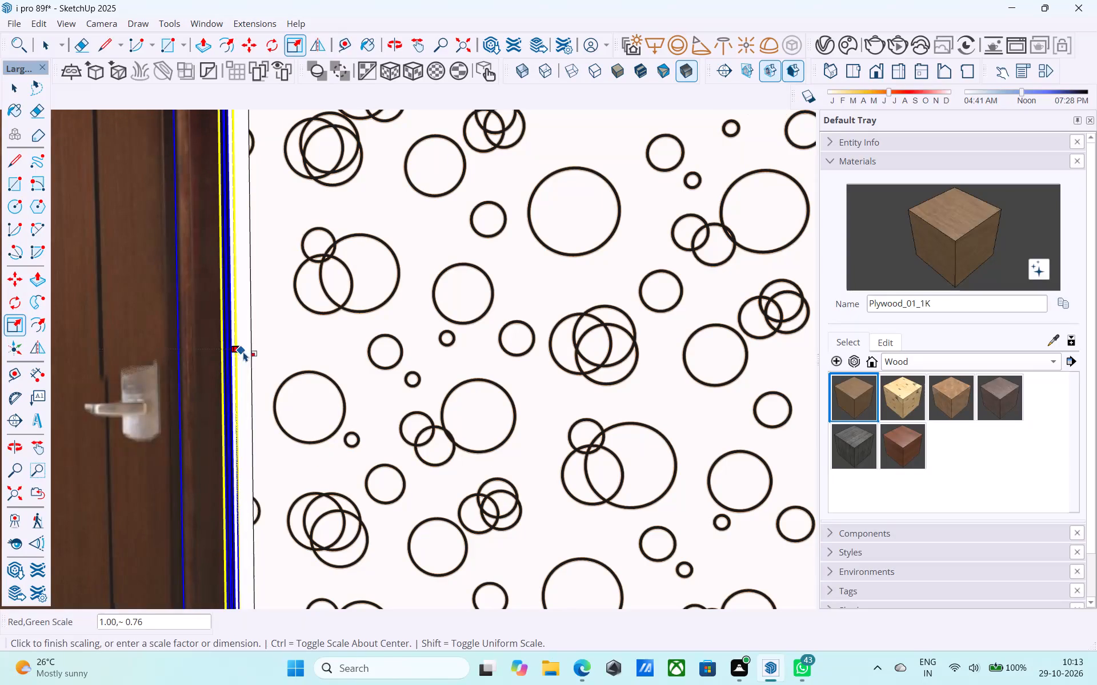
click(253, 352)
scroll(285, 341, down, 18)
key(space)
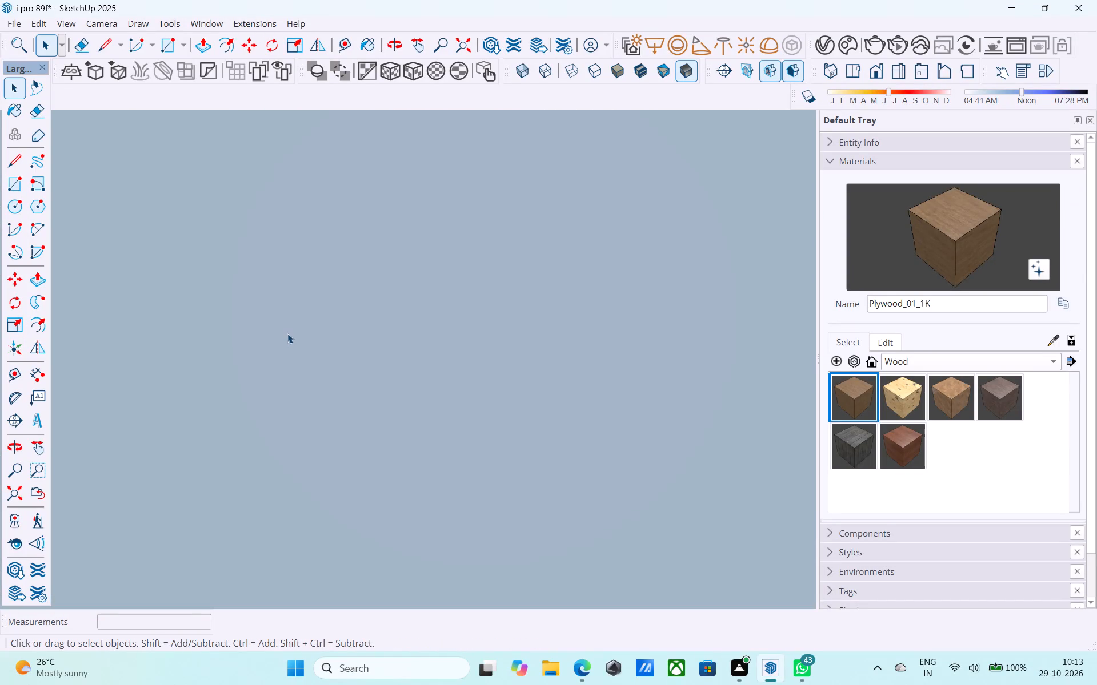
Save the model, purging its unused components, materials, environments, styles and tags.
middle_drag(274, 339, 470, 304)
scroll(459, 305, down, 20)
scroll(459, 305, down, 6)
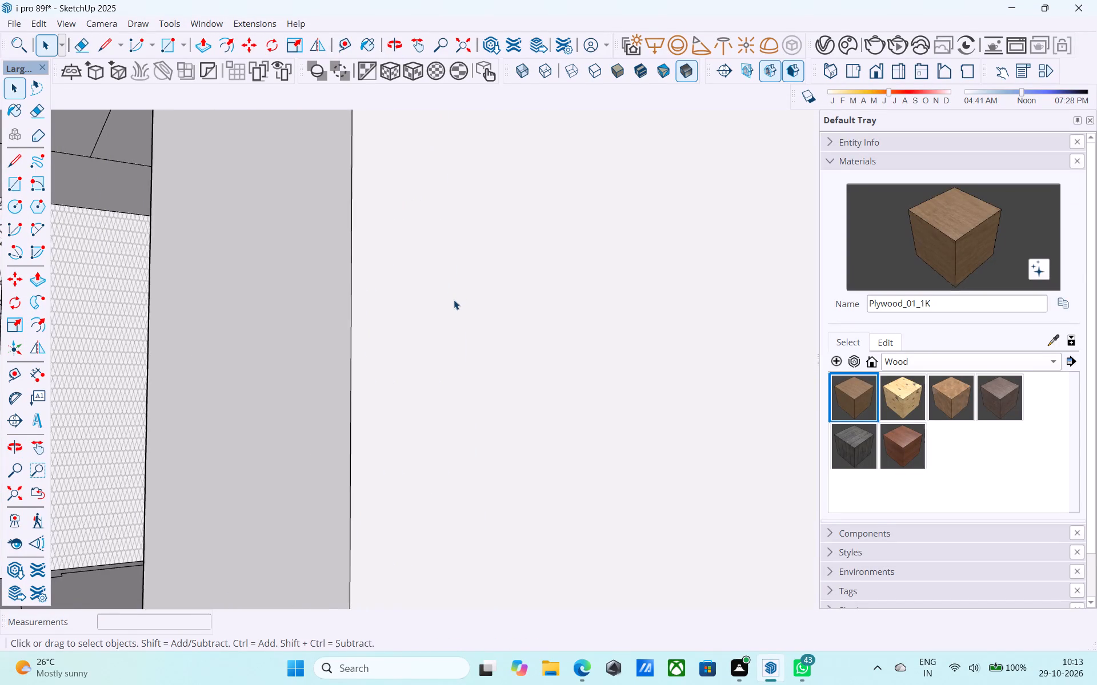
scroll(454, 300, down, 11)
key(ctrl+s)
scroll(444, 295, down, 5)
click(483, 437)
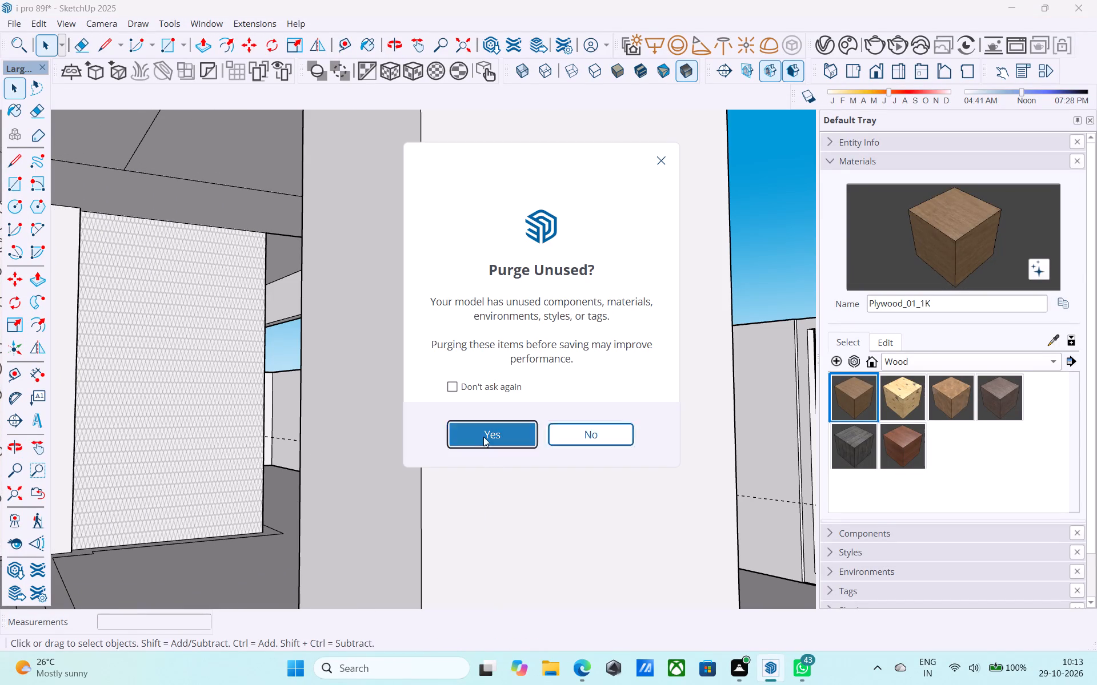
scroll(467, 419, down, 20)
key(space)
scroll(230, 381, down, 13)
scroll(265, 378, up, 1)
middle_drag(266, 380, 513, 386)
scroll(461, 389, down, 12)
click(500, 270)
middle_drag(428, 349, 374, 366)
key(ctrl+s)
ctrl+scroll(362, 360, down, 2)
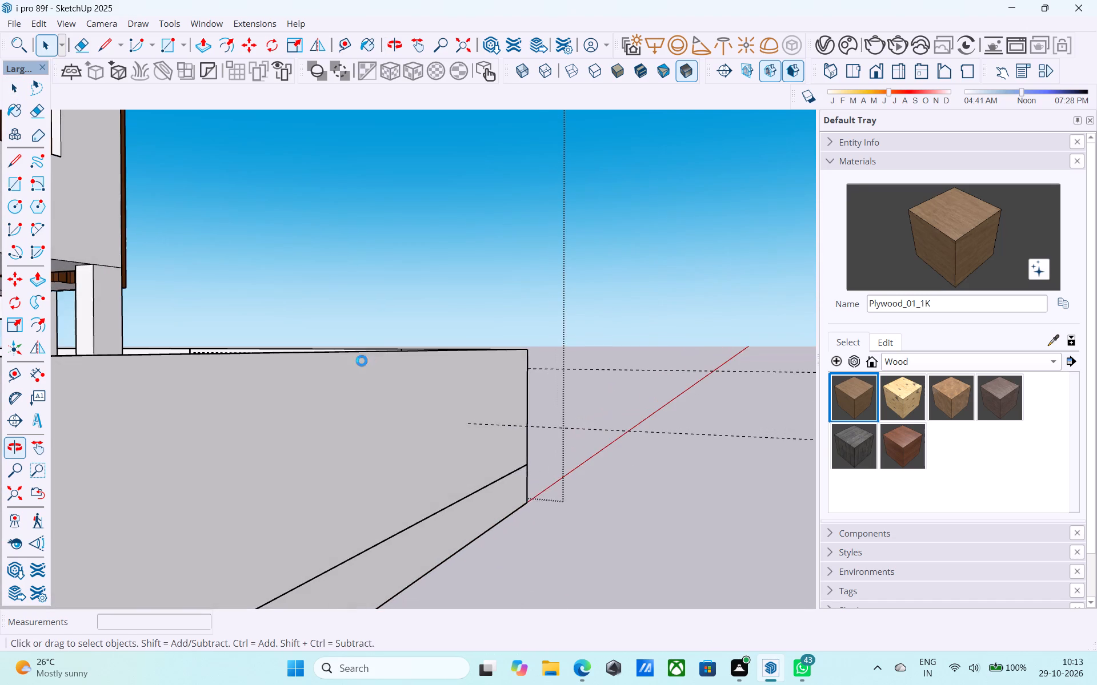
Examine the fitted entrance door and the house's front and side elevations from outside the compound wall.
ctrl+scroll(362, 361, down, 7)
middle_drag(370, 366, 106, 405)
shift+middle_drag(142, 402, 41, 432)
shift+middle_drag(447, 400, 453, 419)
scroll(345, 405, up, 7)
middle_drag(347, 400, 554, 412)
shift+middle_drag(627, 407, 458, 406)
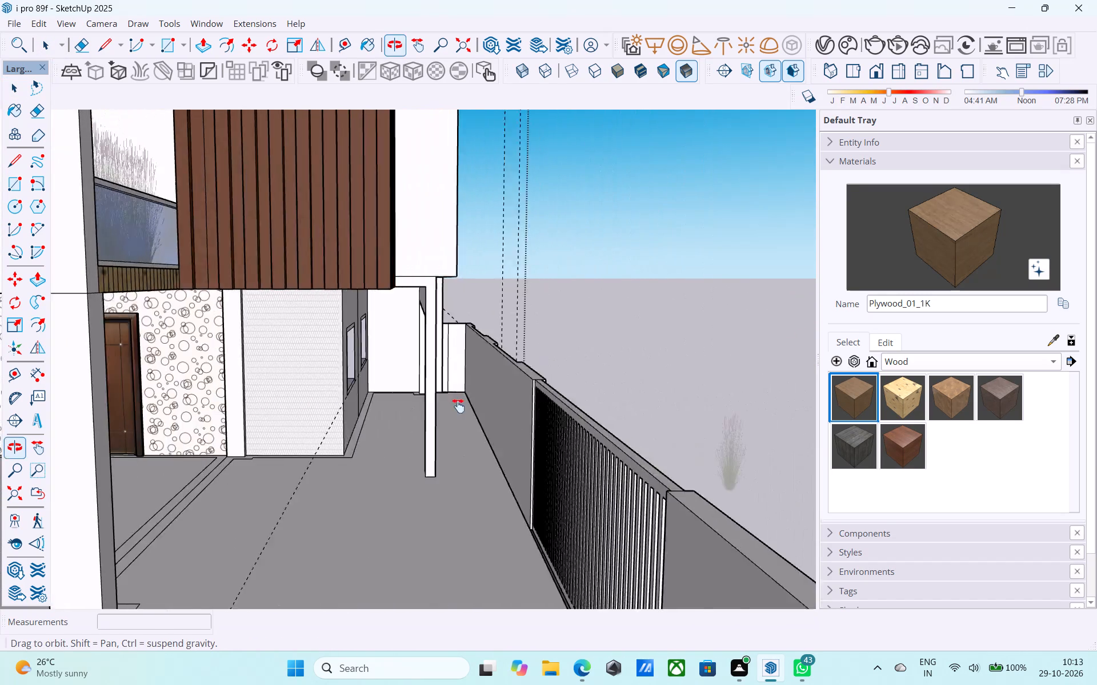
shift+middle_drag(458, 406, 379, 418)
scroll(380, 417, down, 4)
middle_drag(384, 422, 481, 477)
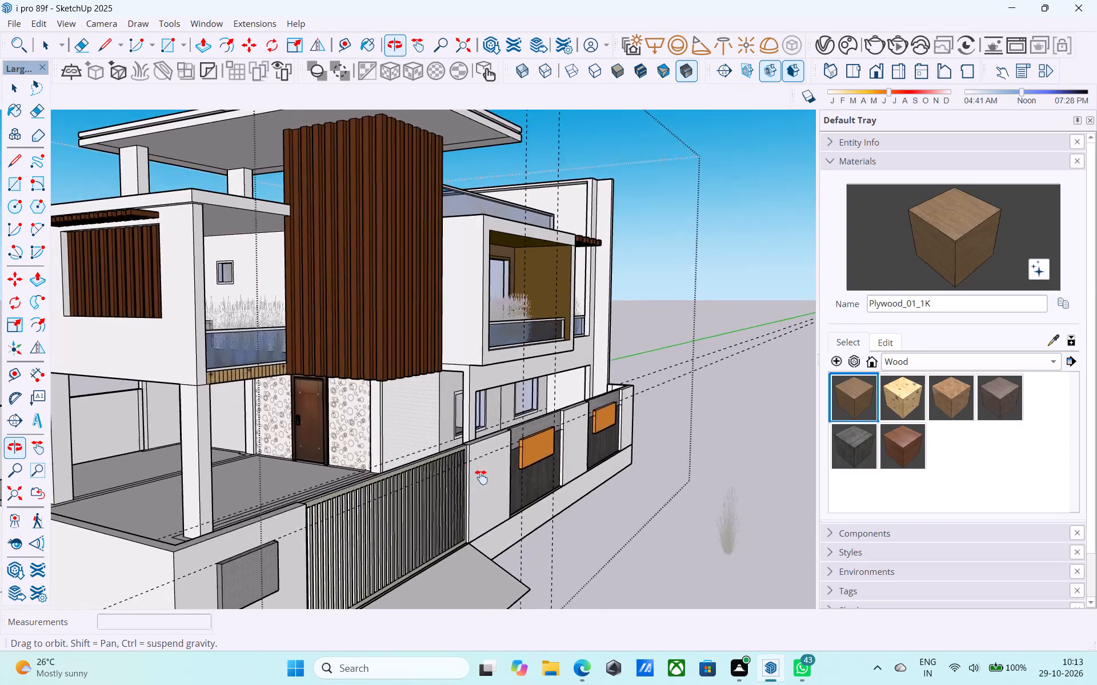
middle_drag(481, 477, 350, 465)
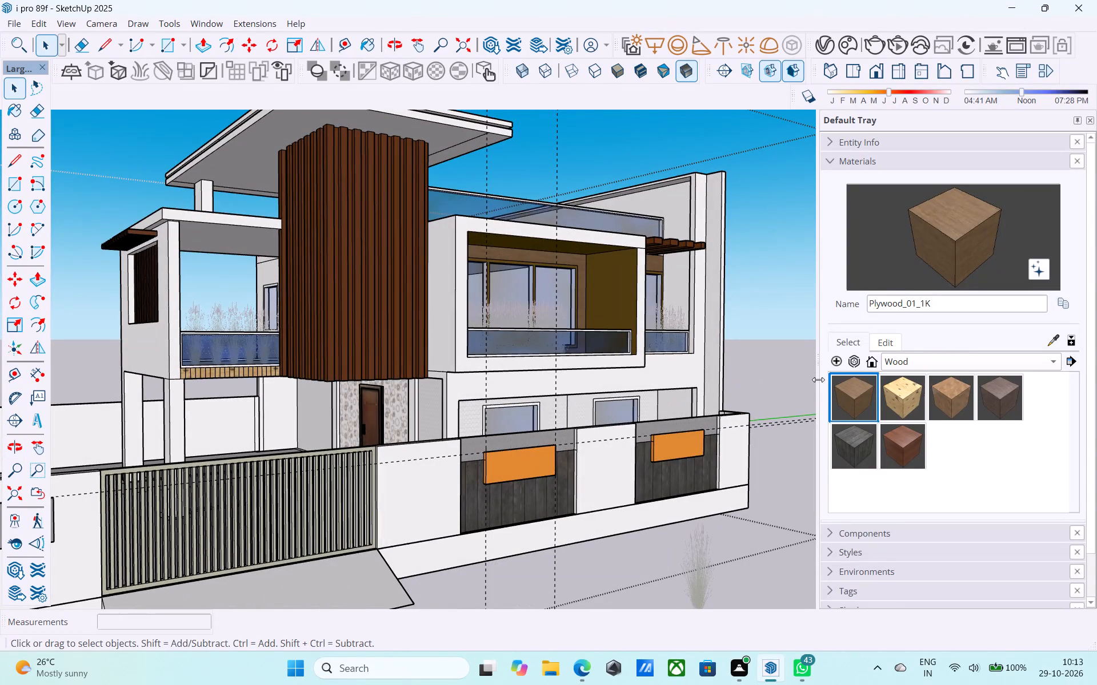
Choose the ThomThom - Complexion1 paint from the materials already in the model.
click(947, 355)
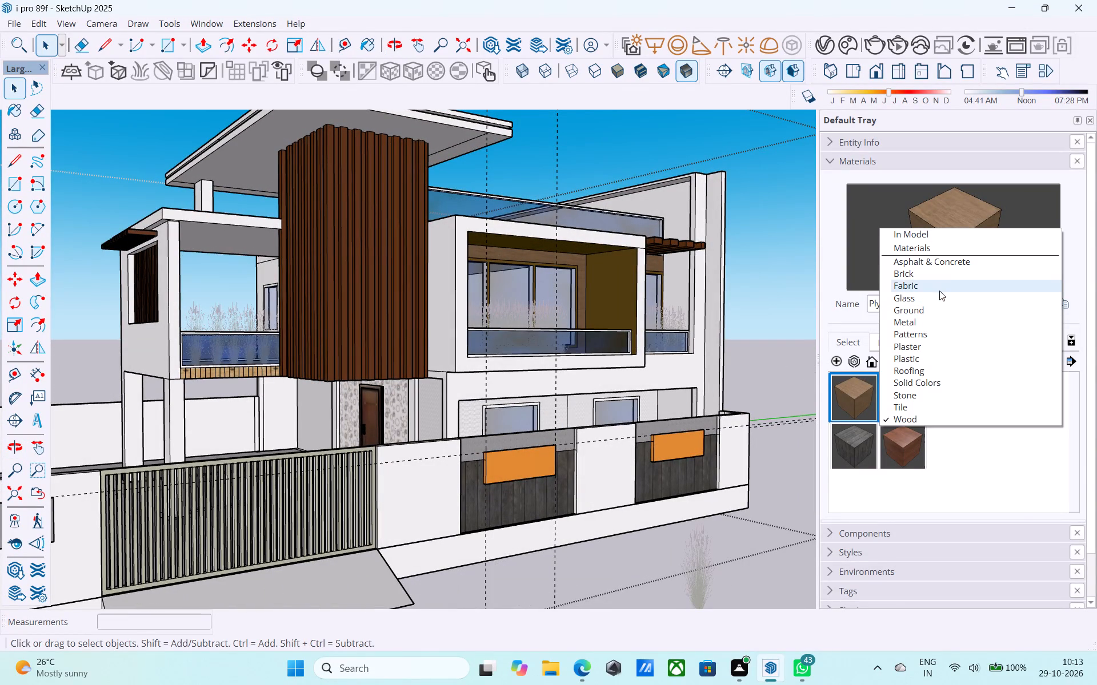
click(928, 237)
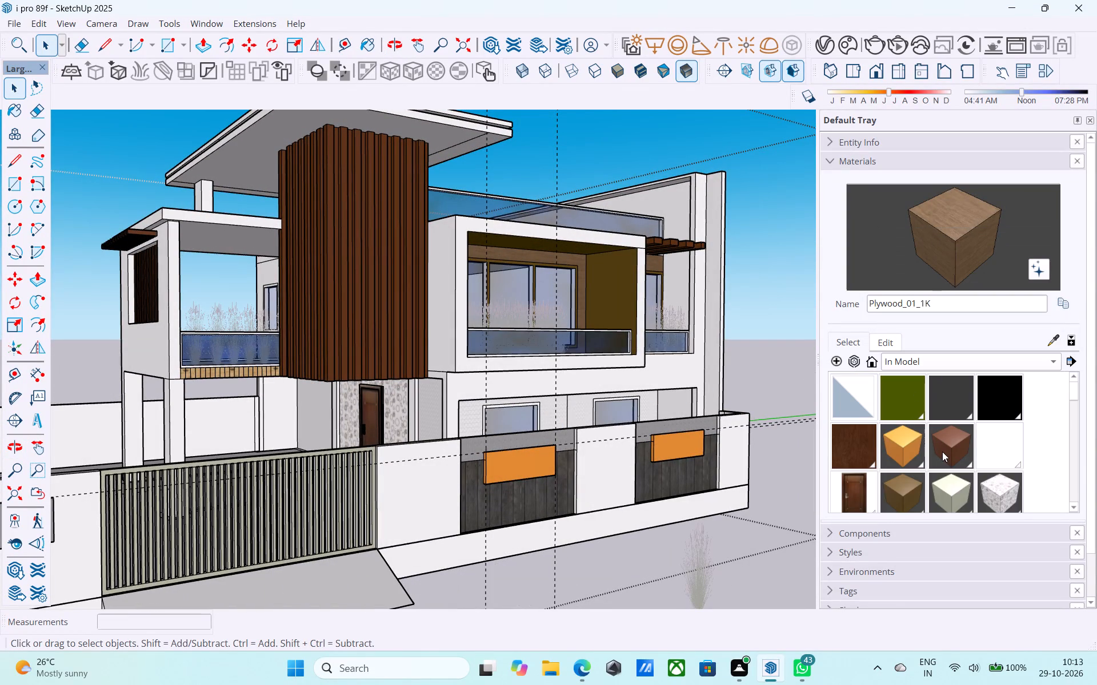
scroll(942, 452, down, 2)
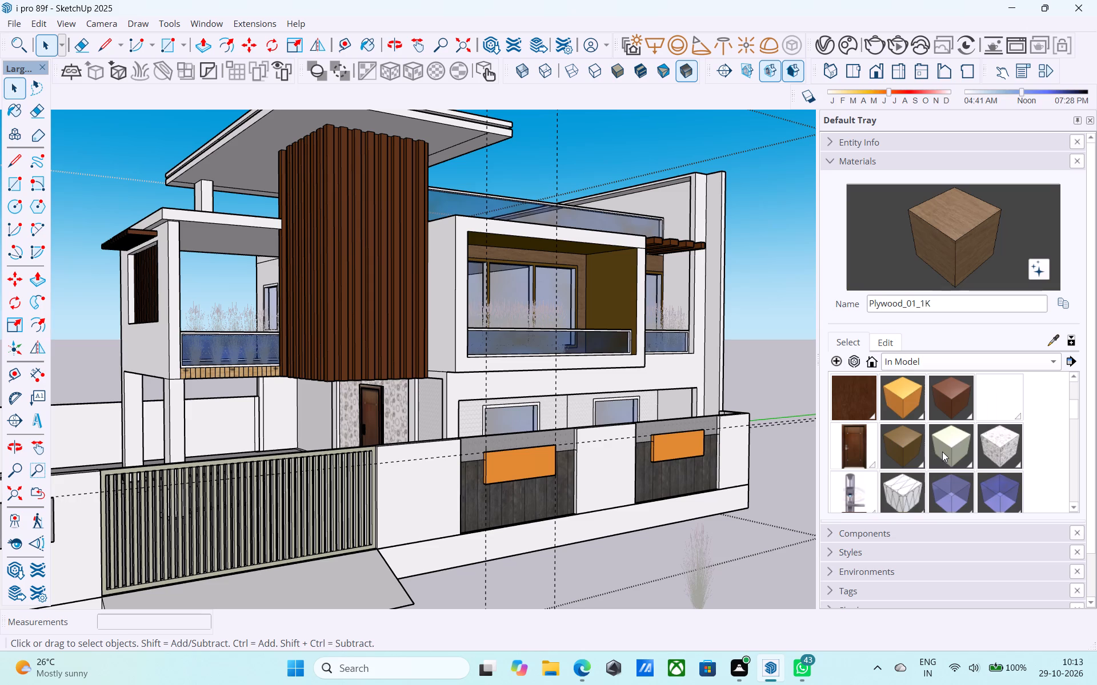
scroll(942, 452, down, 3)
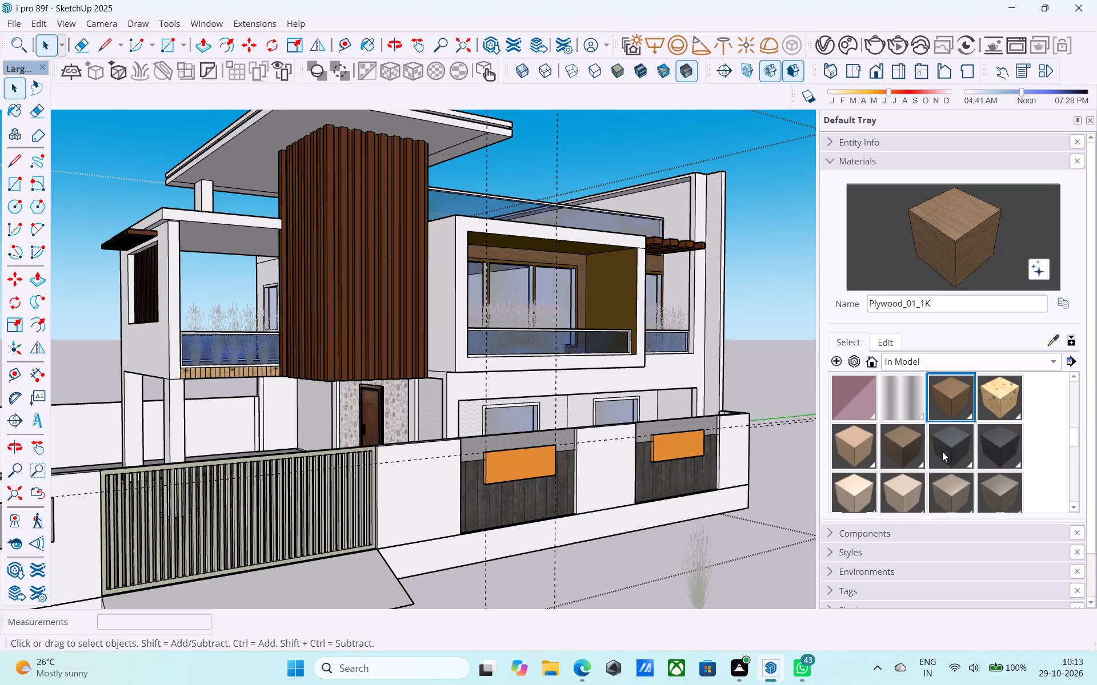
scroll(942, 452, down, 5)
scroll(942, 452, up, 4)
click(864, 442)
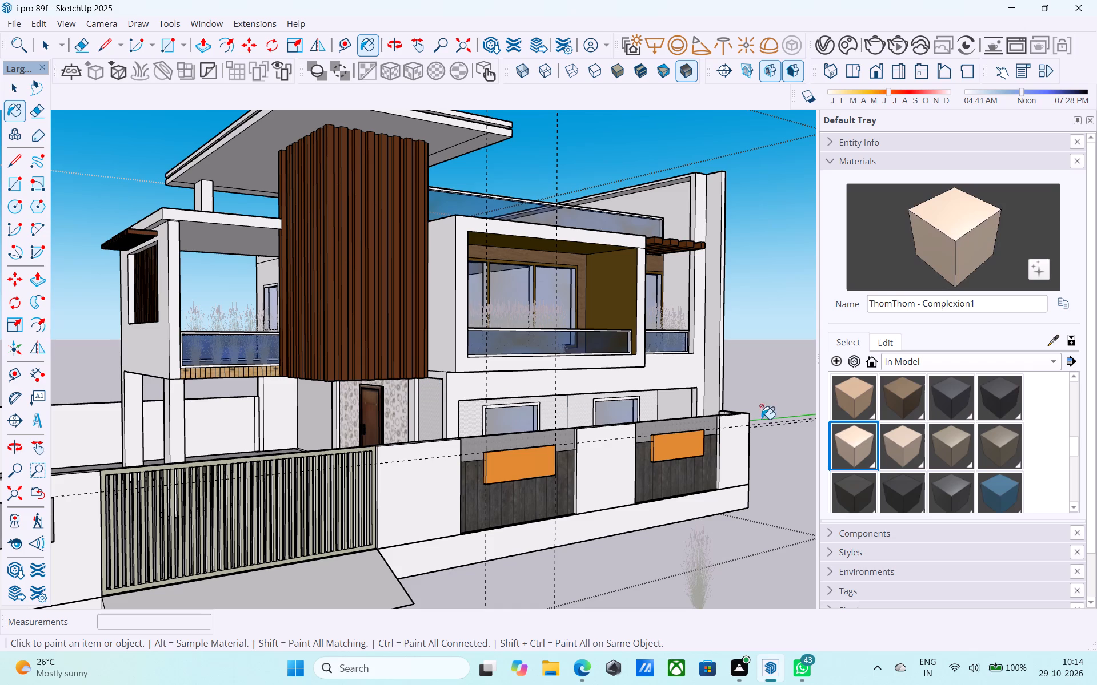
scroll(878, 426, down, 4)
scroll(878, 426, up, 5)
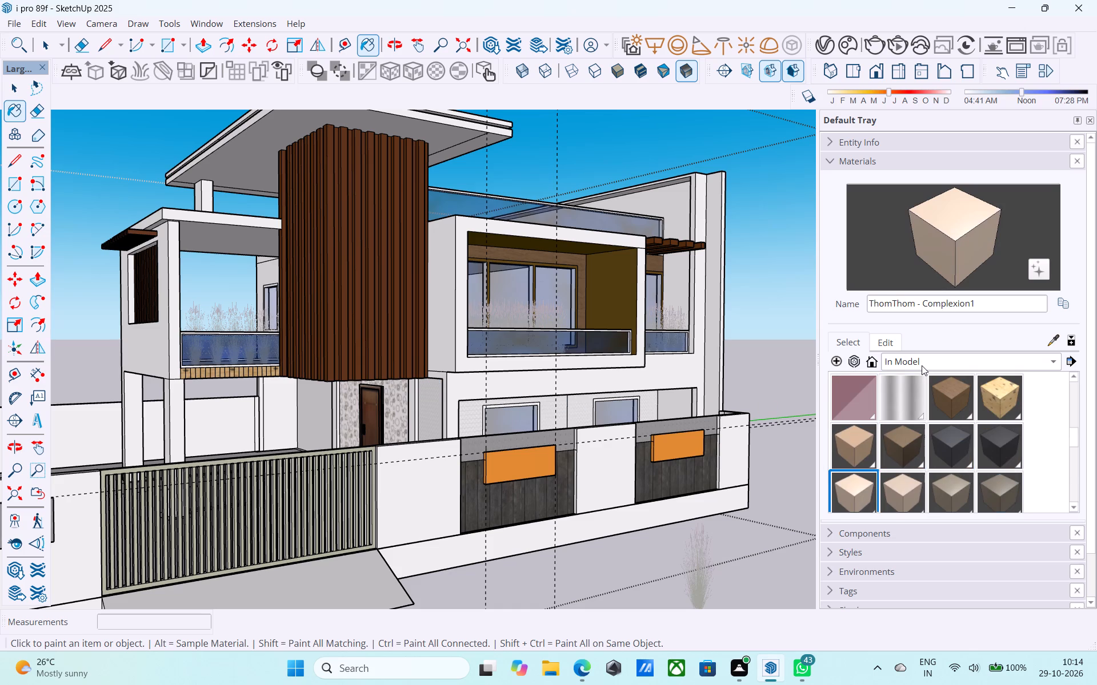
Paint the house's upper and lower side walls with D01_Frost_White from the Solid Colors collection.
click(922, 365)
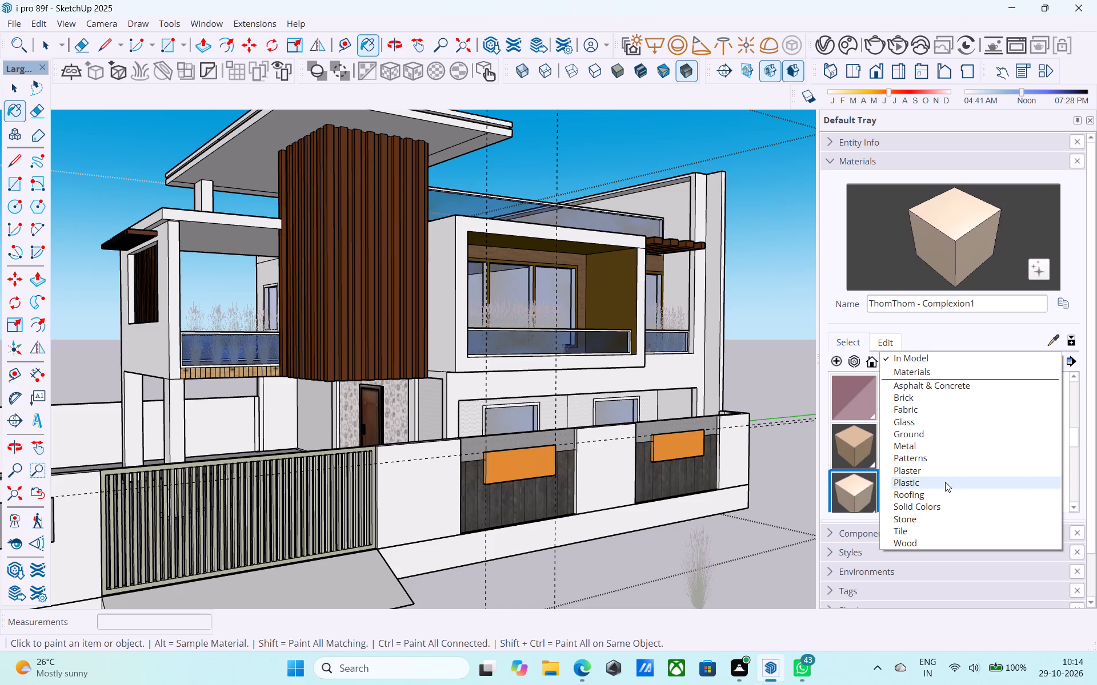
click(939, 513)
click(949, 354)
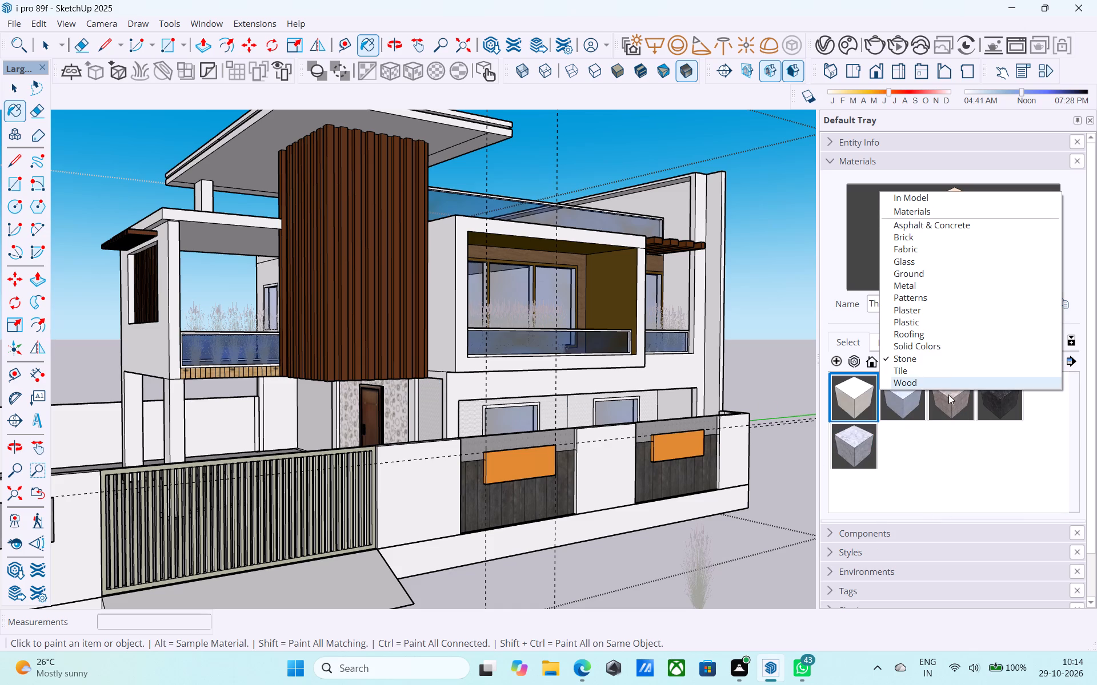
click(946, 344)
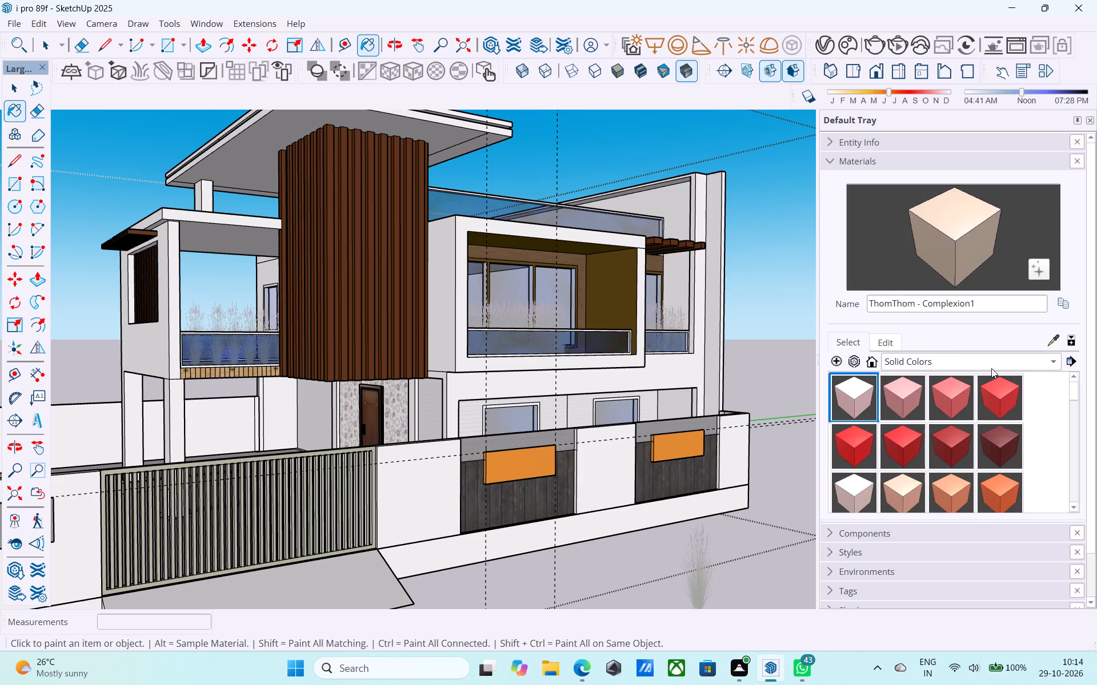
scroll(882, 429, down, 5)
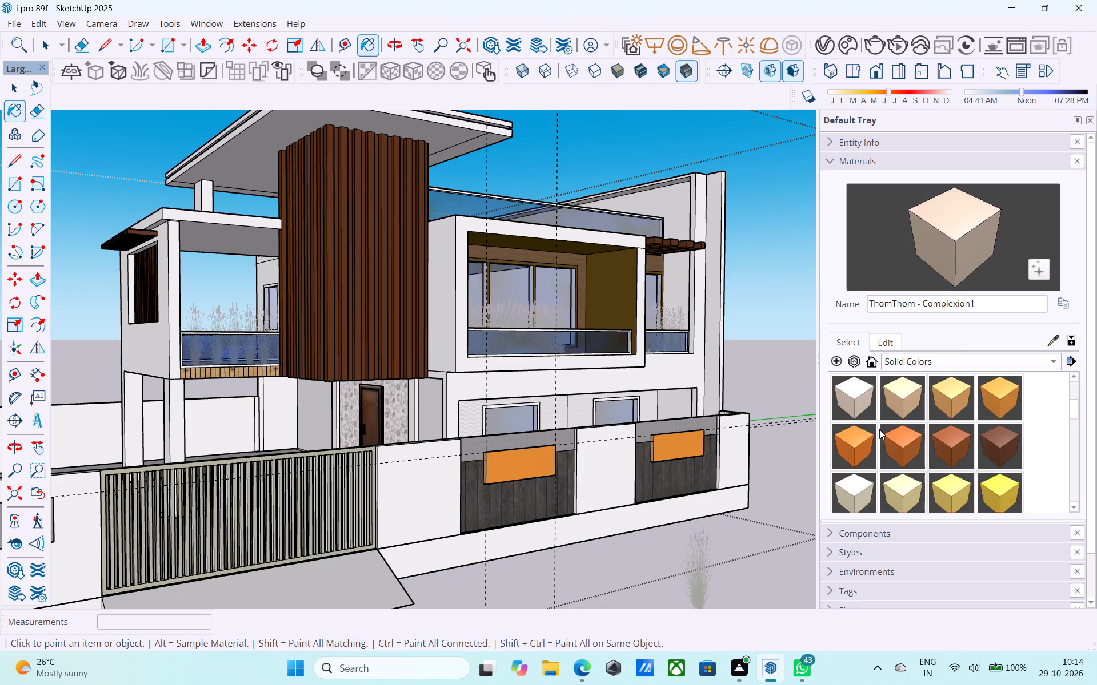
scroll(879, 429, down, 1)
click(866, 436)
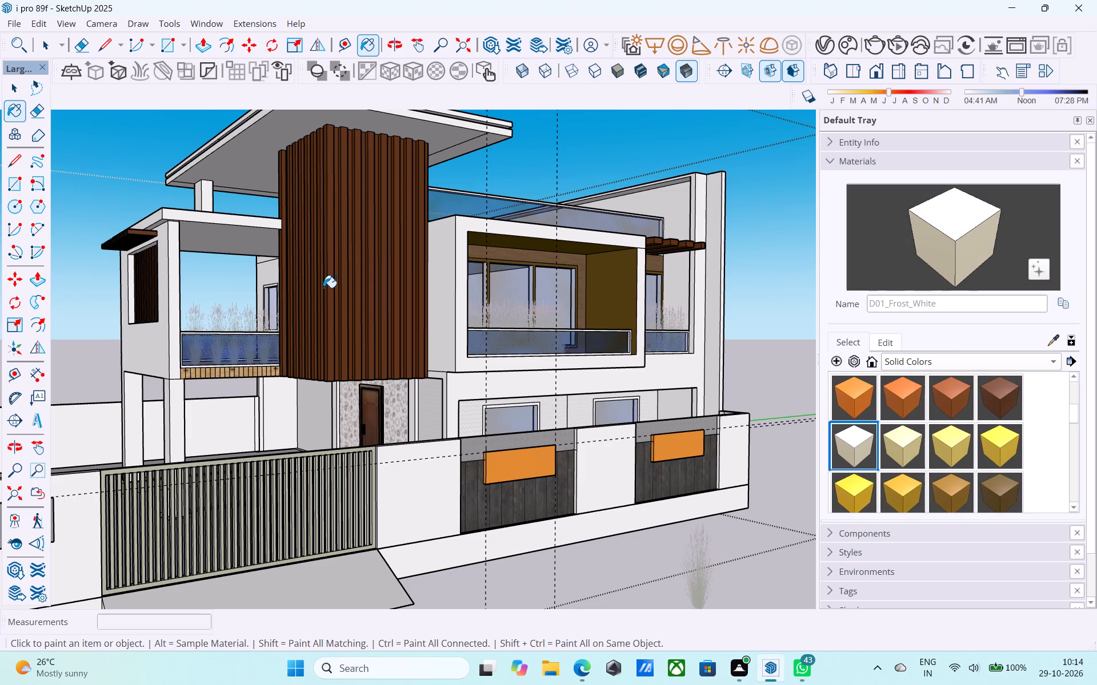
shift+middle_drag(282, 276, 534, 336)
shift+middle_drag(323, 332, 841, 342)
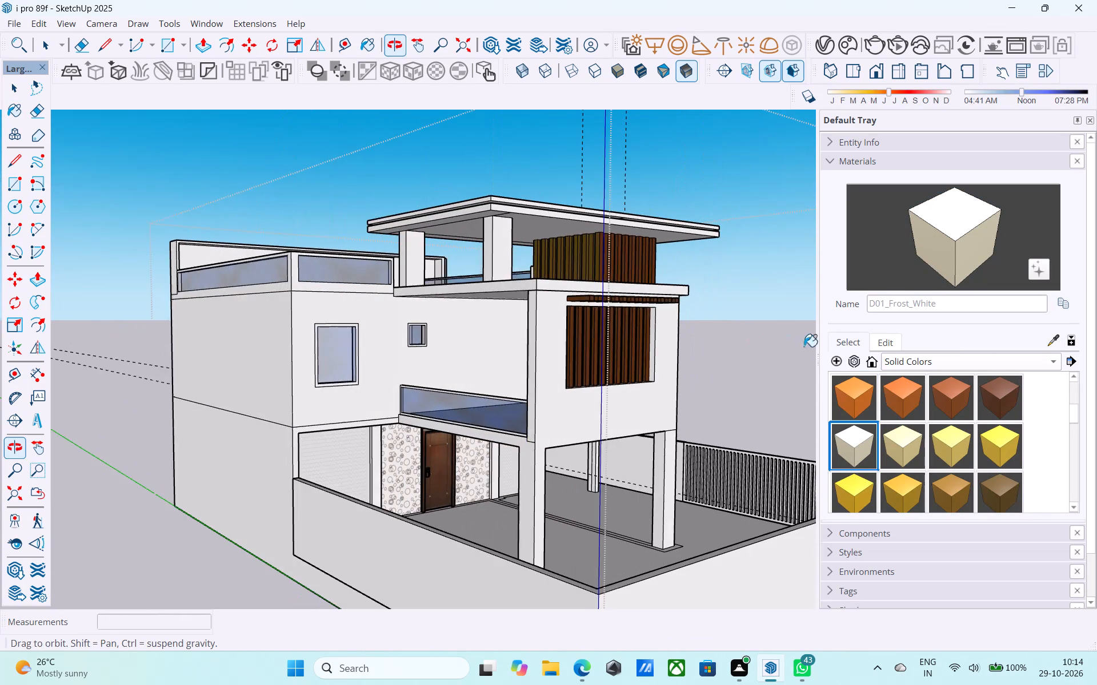
middle_drag(447, 360, 397, 362)
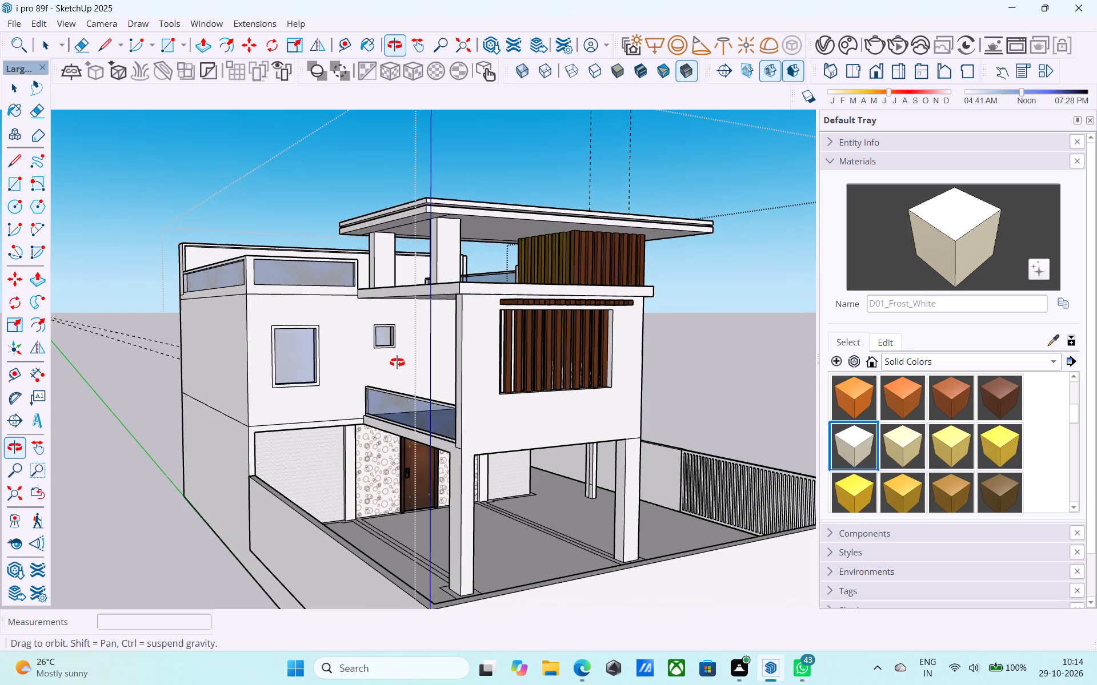
middle_drag(397, 362, 478, 349)
scroll(479, 349, up, 3)
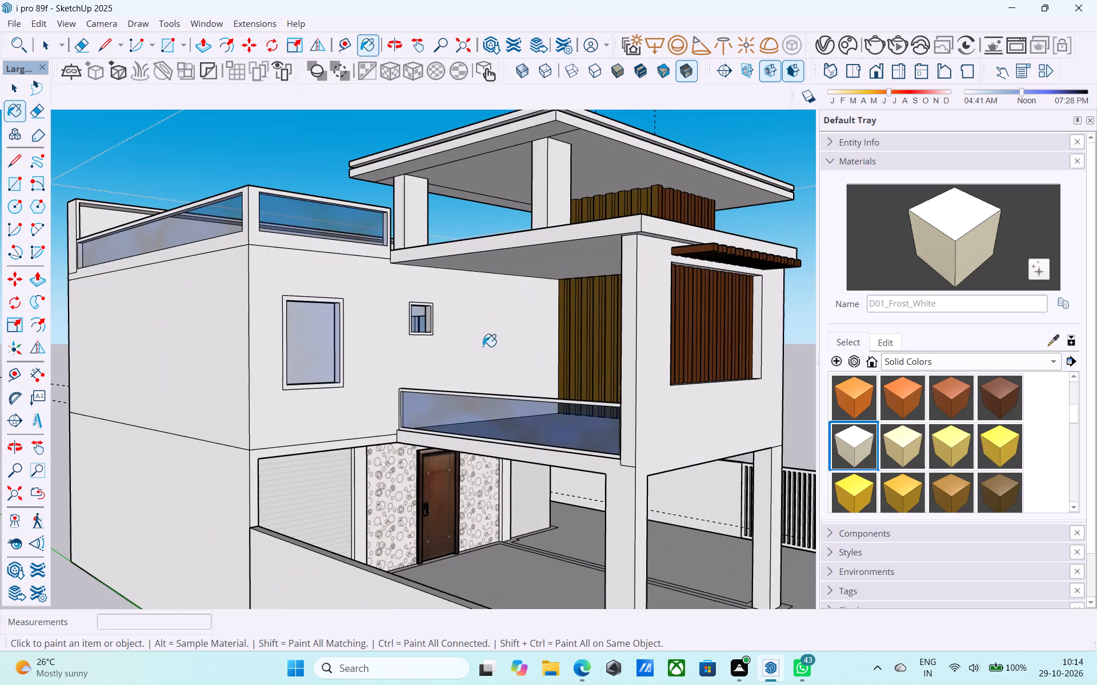
click(483, 346)
scroll(483, 345, down, 3)
click(287, 343)
click(267, 429)
scroll(378, 383, down, 4)
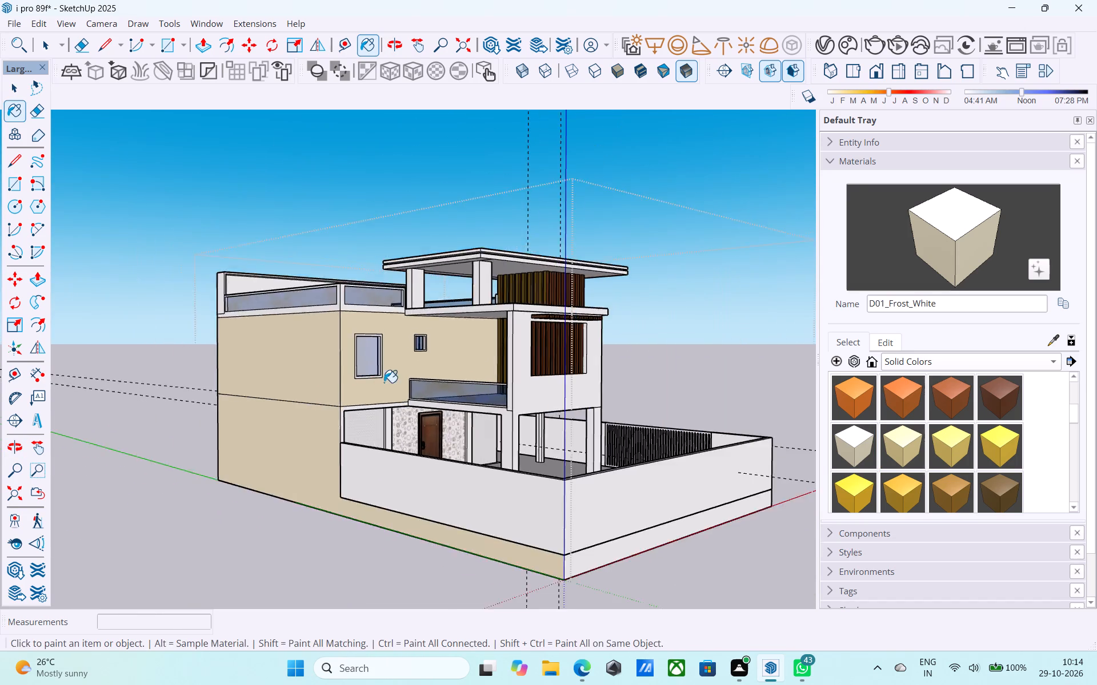
Paint the projecting upper front wall around the louvred opening and its supporting column with D01_Frost_White.
middle_drag(384, 382, 159, 385)
scroll(298, 390, up, 4)
click(299, 390)
middle_drag(475, 336, 301, 346)
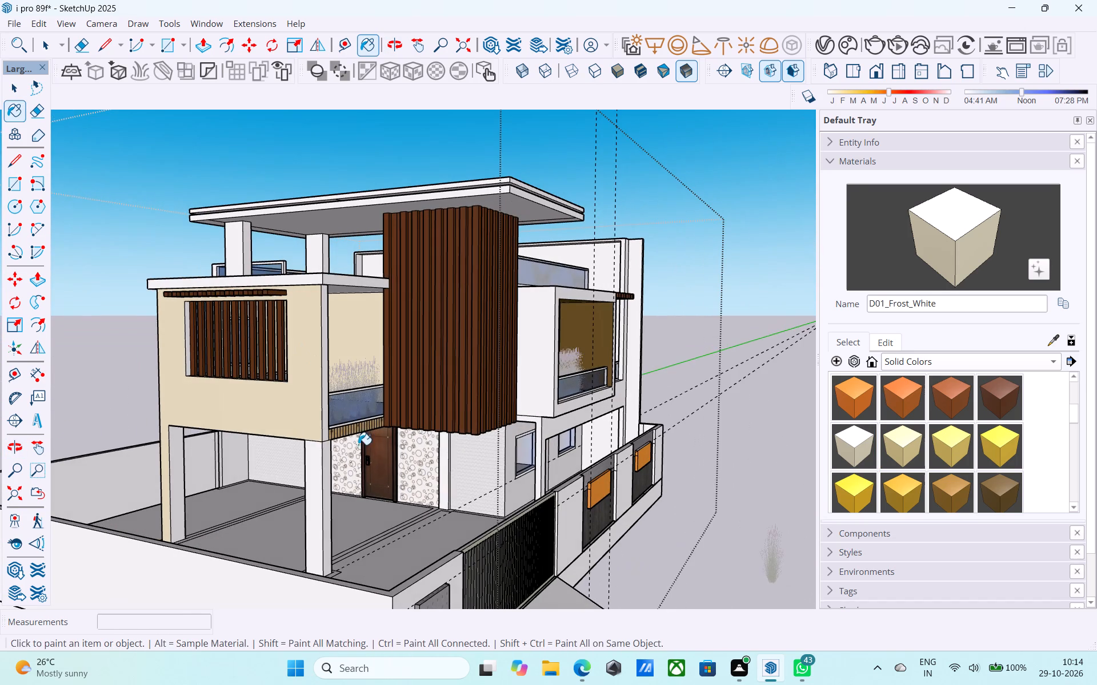
click(319, 457)
scroll(387, 407, down, 2)
Paint the top, side and front faces of the projecting upper-floor balcony frame with D01_Frost_White.
shift+middle_drag(387, 407, 422, 378)
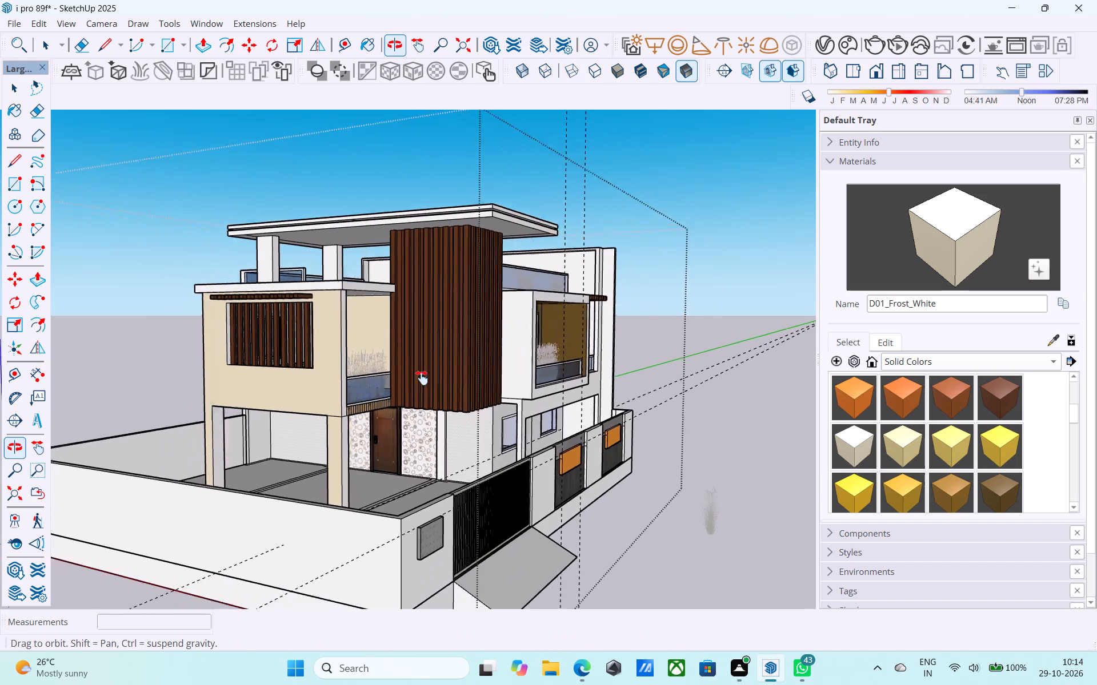
shift+middle_drag(422, 378, 307, 378)
middle_drag(527, 316, 523, 426)
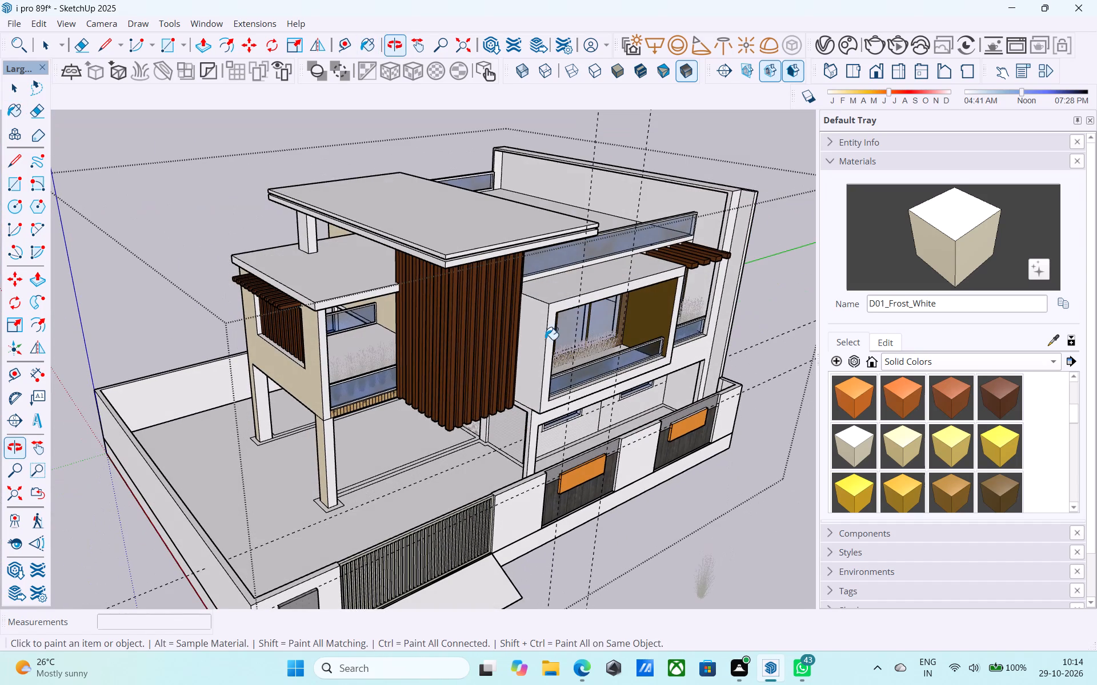
click(560, 269)
click(556, 300)
click(539, 321)
scroll(587, 302, up, 7)
click(586, 297)
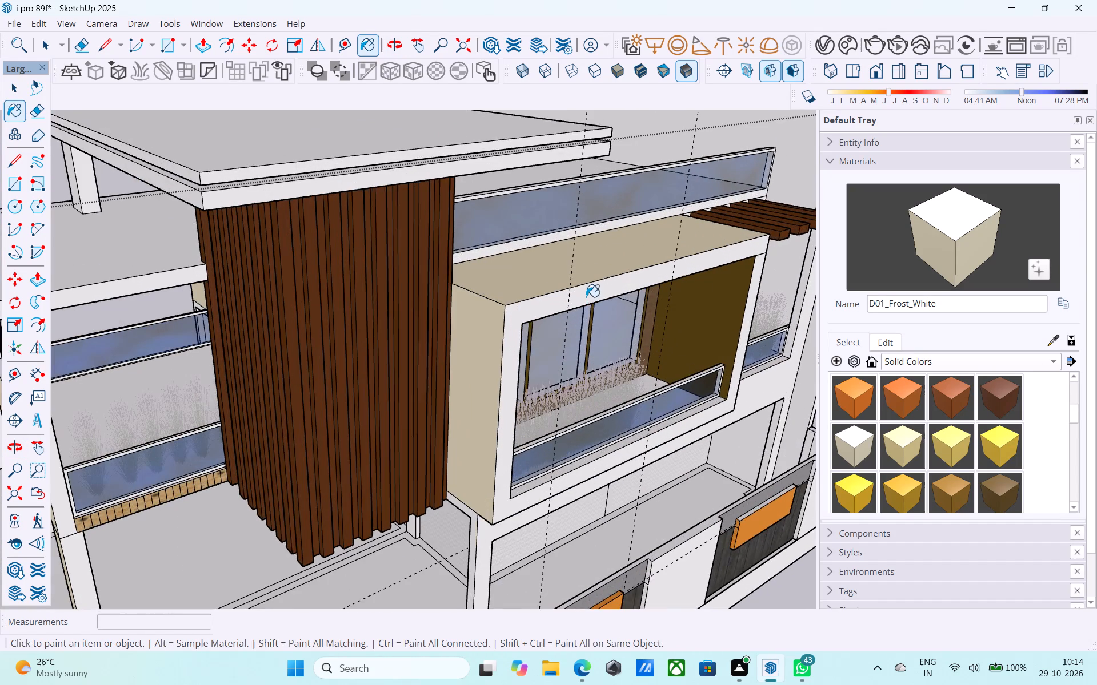
Leave the house group and paint the whole group, including the compound wall, with D01_Frost_White.
scroll(586, 297, down, 3)
shift+middle_drag(586, 297, 363, 253)
scroll(347, 257, down, 6)
scroll(524, 277, up, 2)
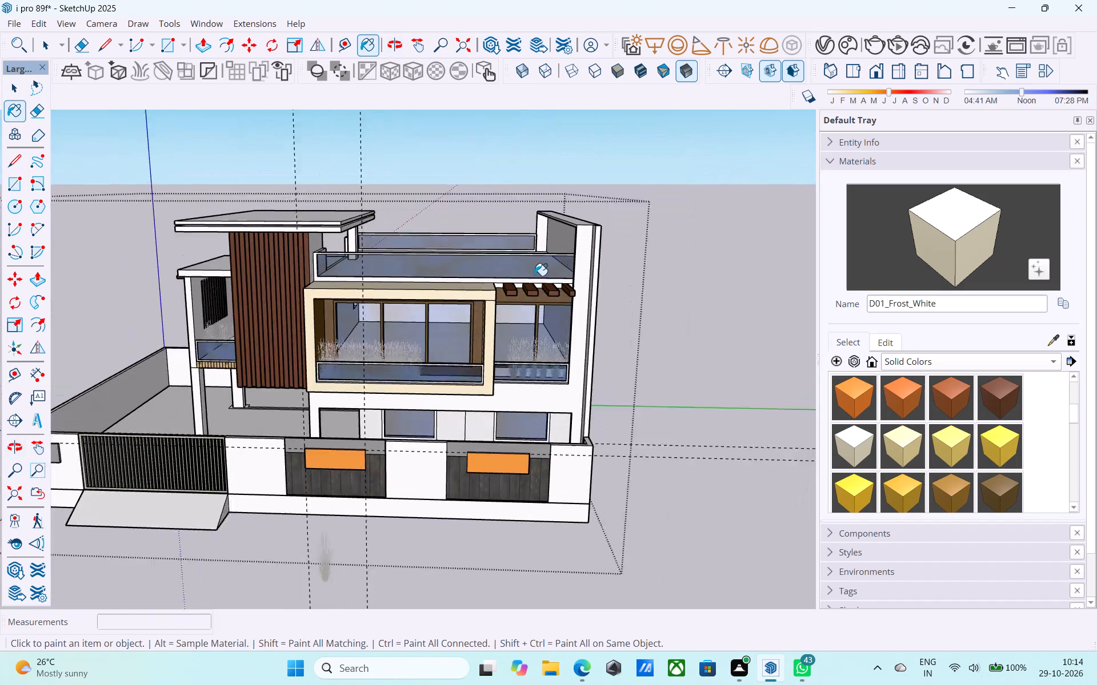
key(space)
click(694, 257)
click(944, 231)
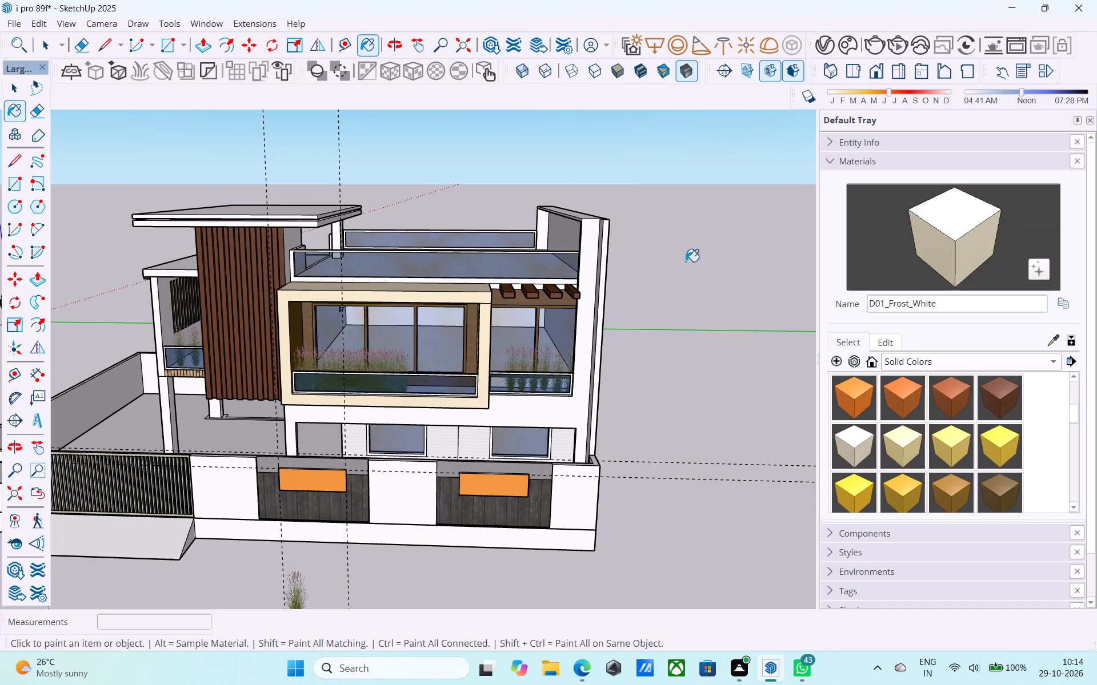
click(589, 253)
scroll(587, 253, down, 2)
middle_drag(584, 265, 812, 212)
scroll(812, 208, down, 3)
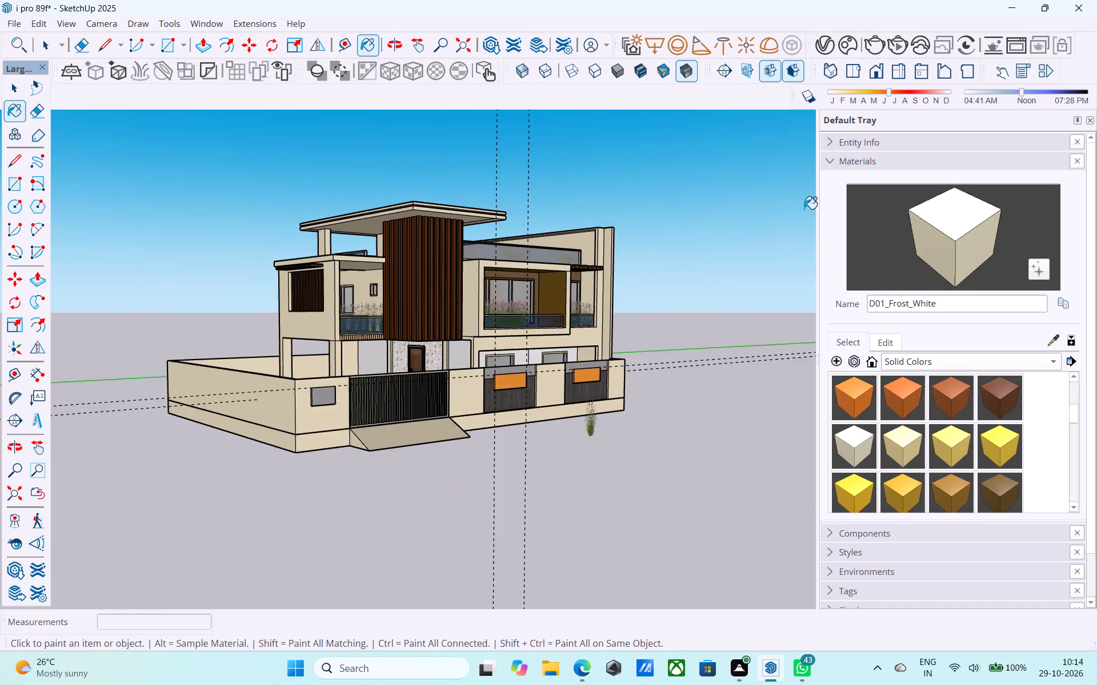
scroll(804, 209, down, 2)
middle_drag(754, 249, 752, 260)
key(space)
scroll(728, 251, up, 2)
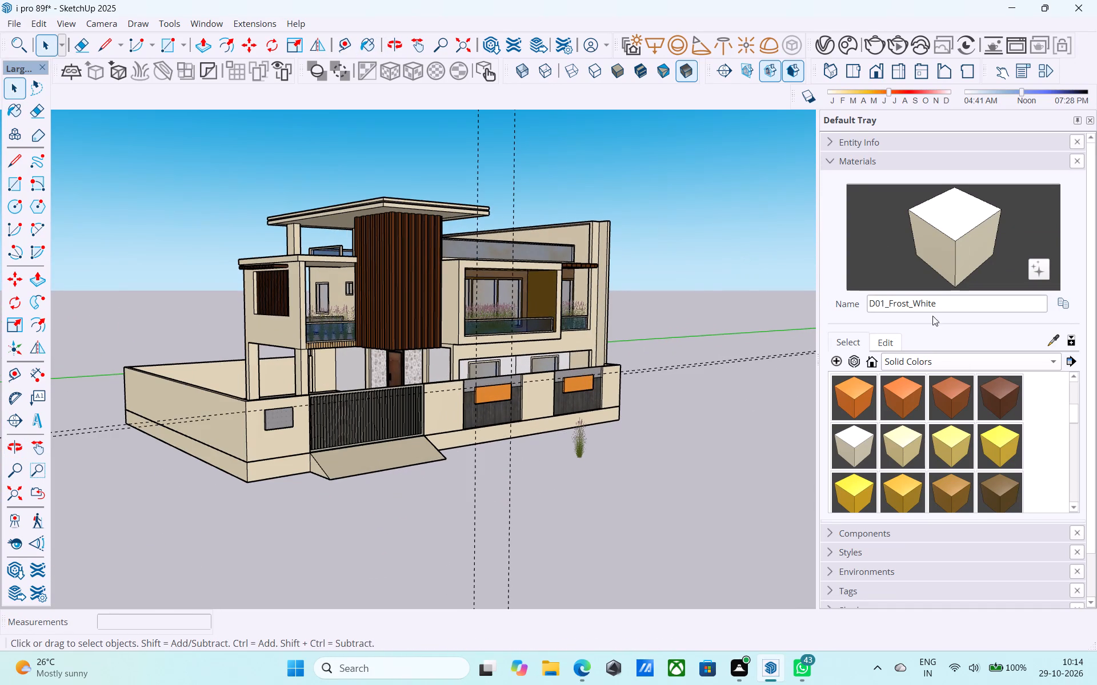
Shift the D01_Frost_White material from cream to a near-neutral white on the color wheel, checking the house from several angles.
click(892, 342)
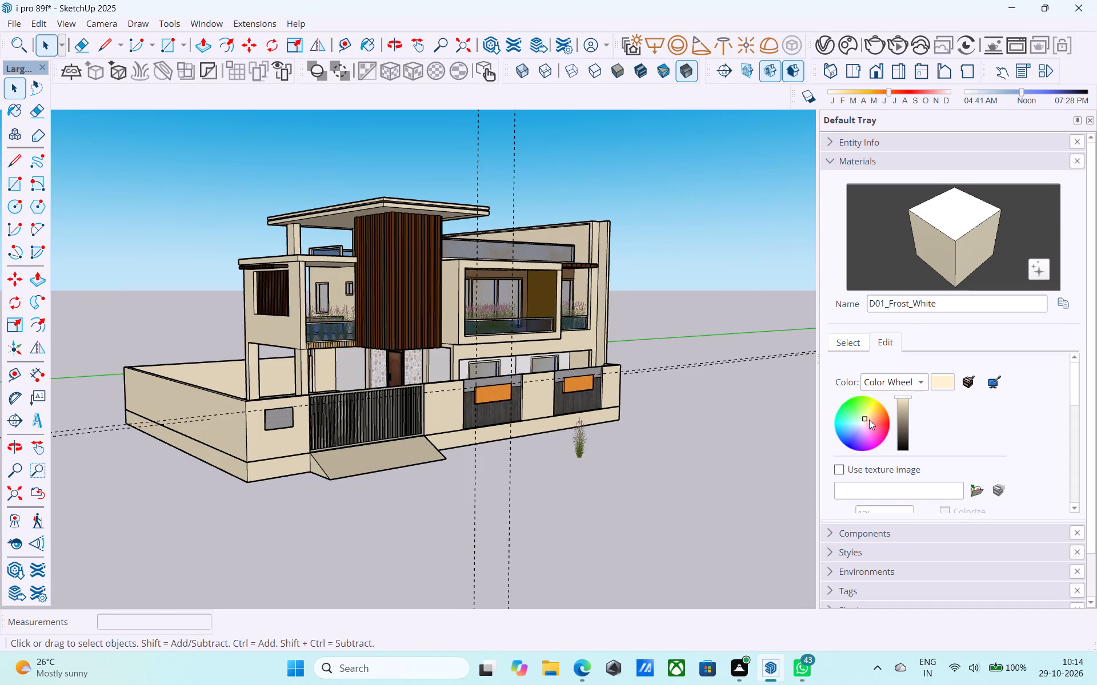
drag(865, 418, 863, 418)
drag(863, 418, 863, 420)
drag(863, 420, 863, 423)
drag(863, 423, 863, 424)
scroll(863, 424, up, 12)
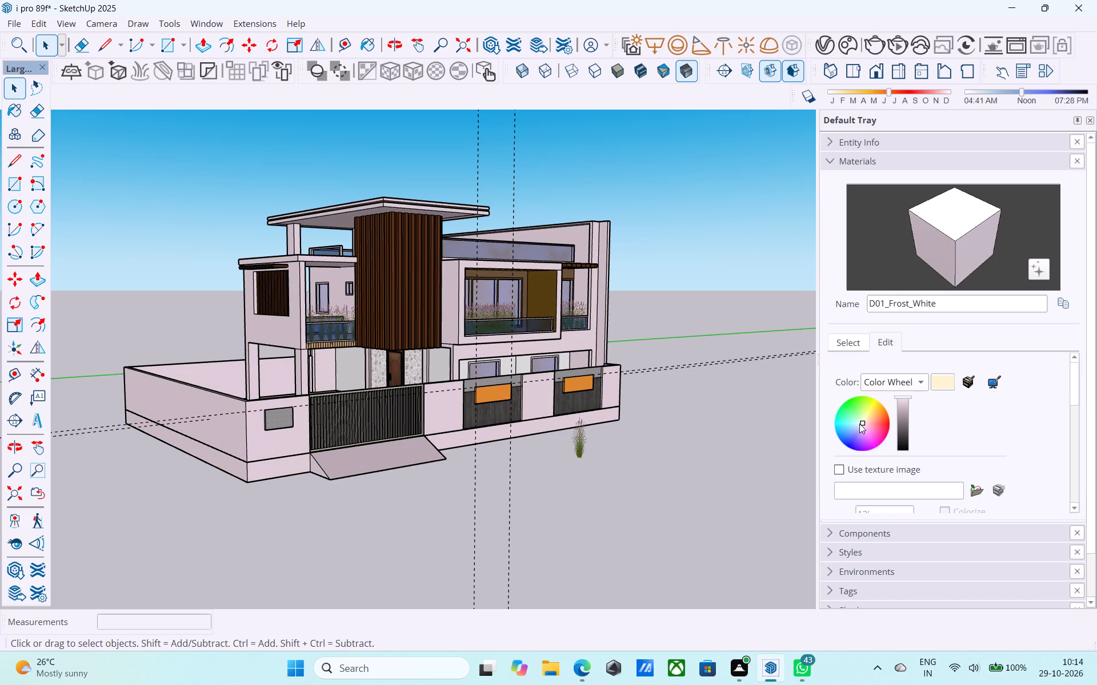
click(859, 424)
scroll(318, 359, up, 4)
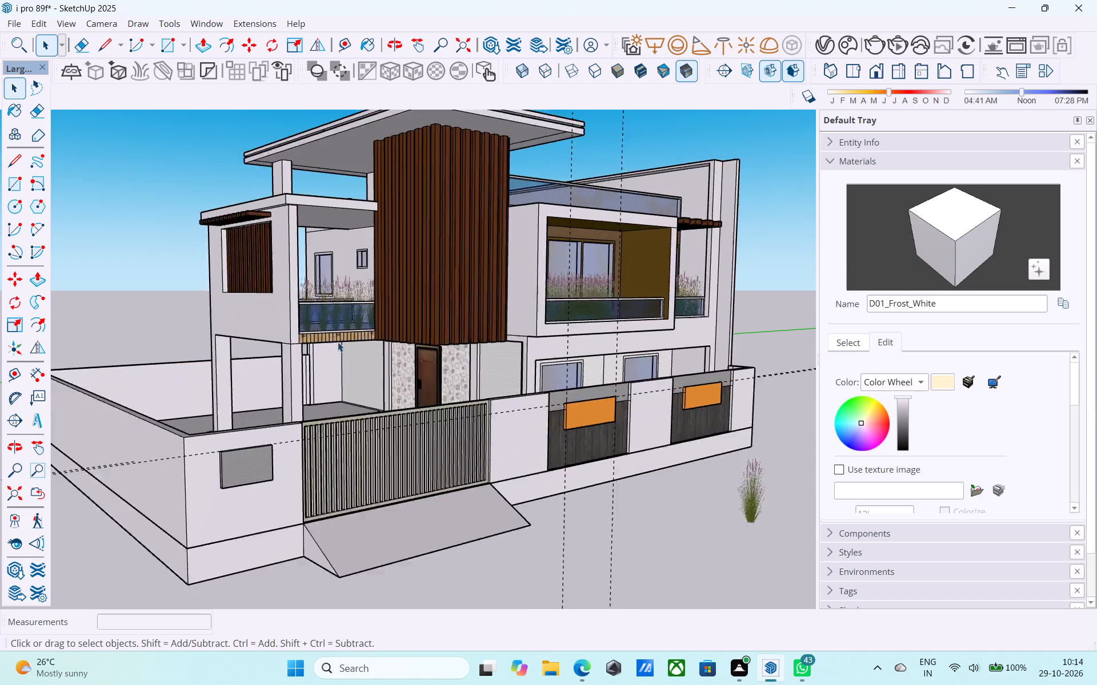
scroll(338, 342, up, 2)
middle_drag(343, 343, 473, 409)
scroll(472, 409, down, 3)
middle_drag(471, 410, 418, 408)
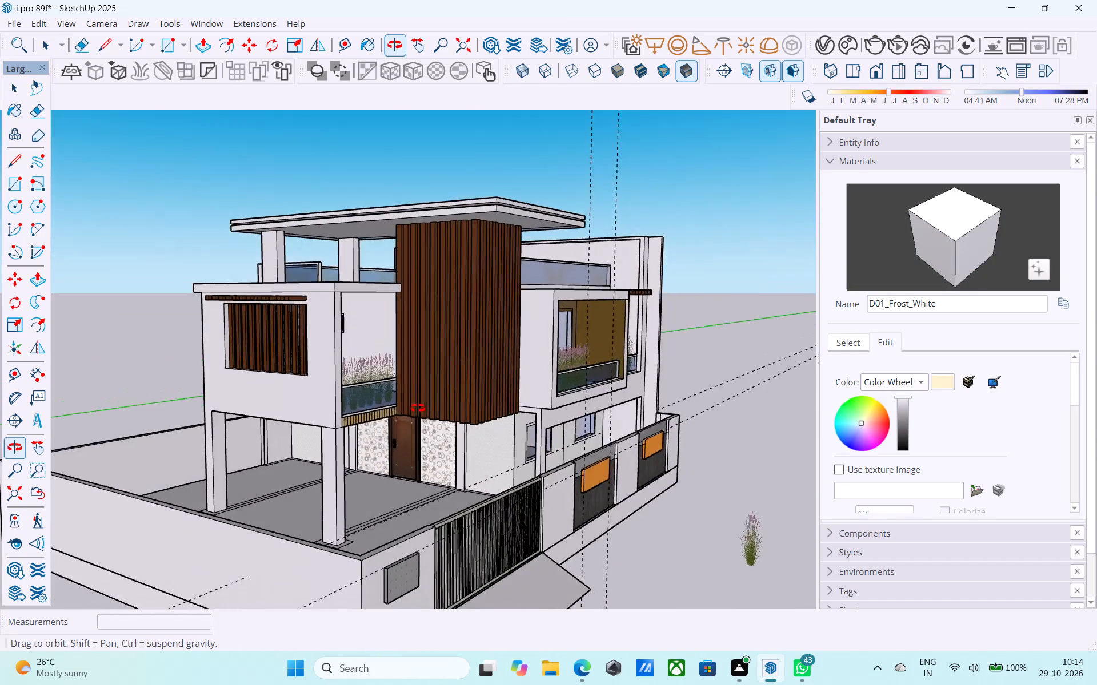
middle_drag(418, 408, 206, 391)
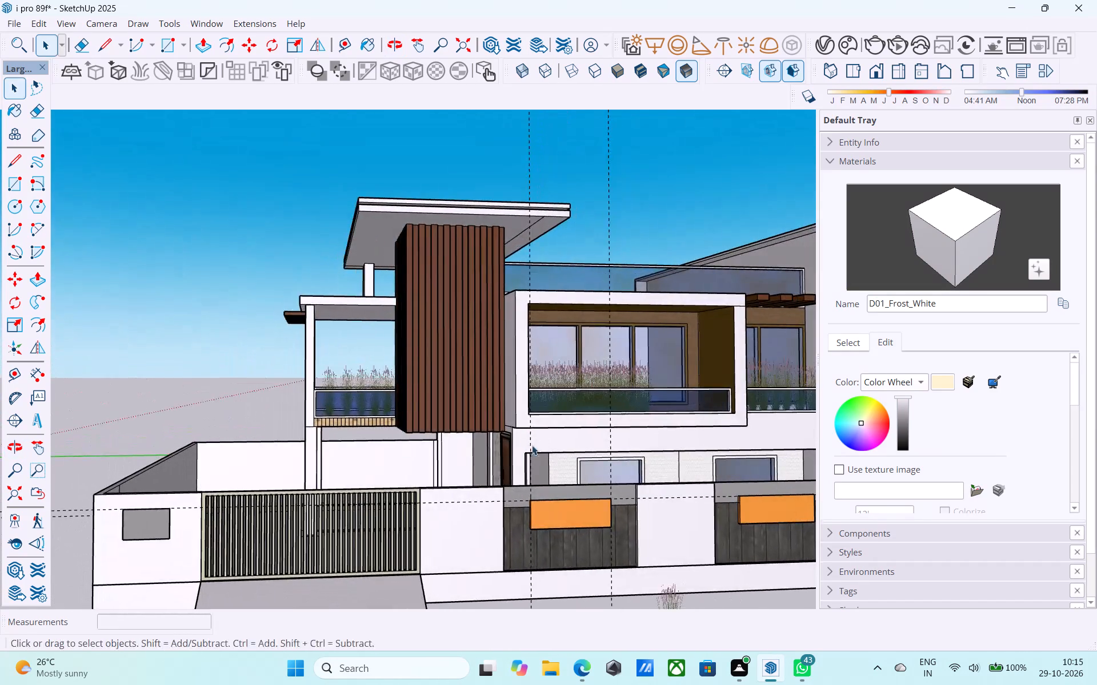
shift+middle_drag(533, 445, 831, 487)
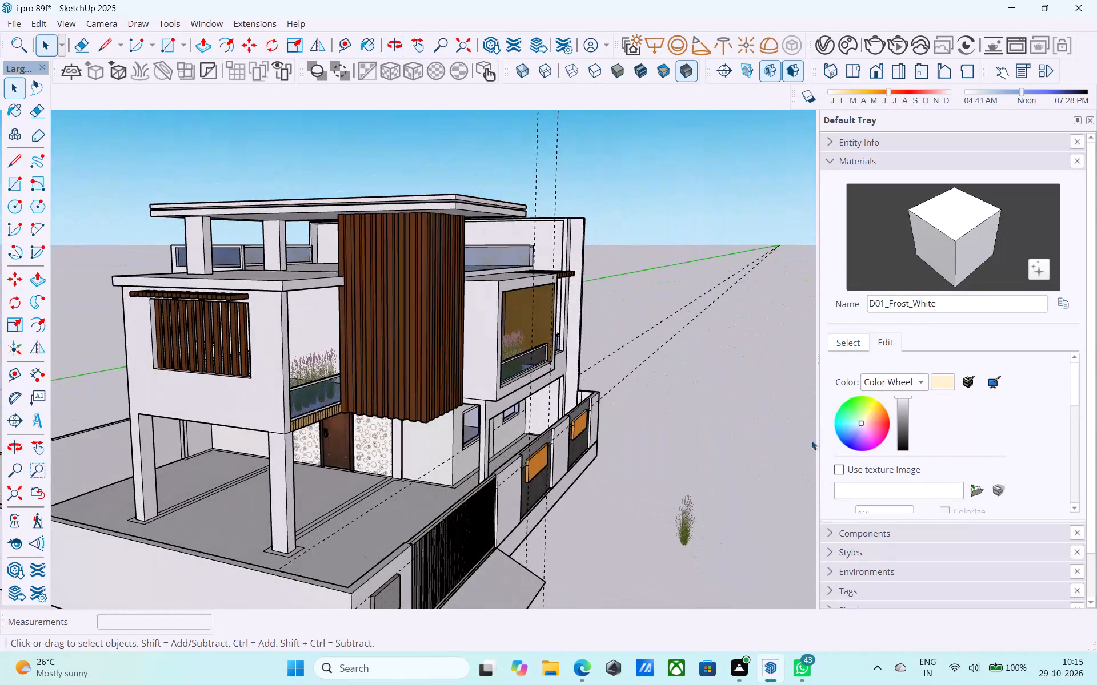
Fine-tune D01_Frost_White to a slightly warm off-white on the color wheel, comparing it on the front and side facades.
click(862, 423)
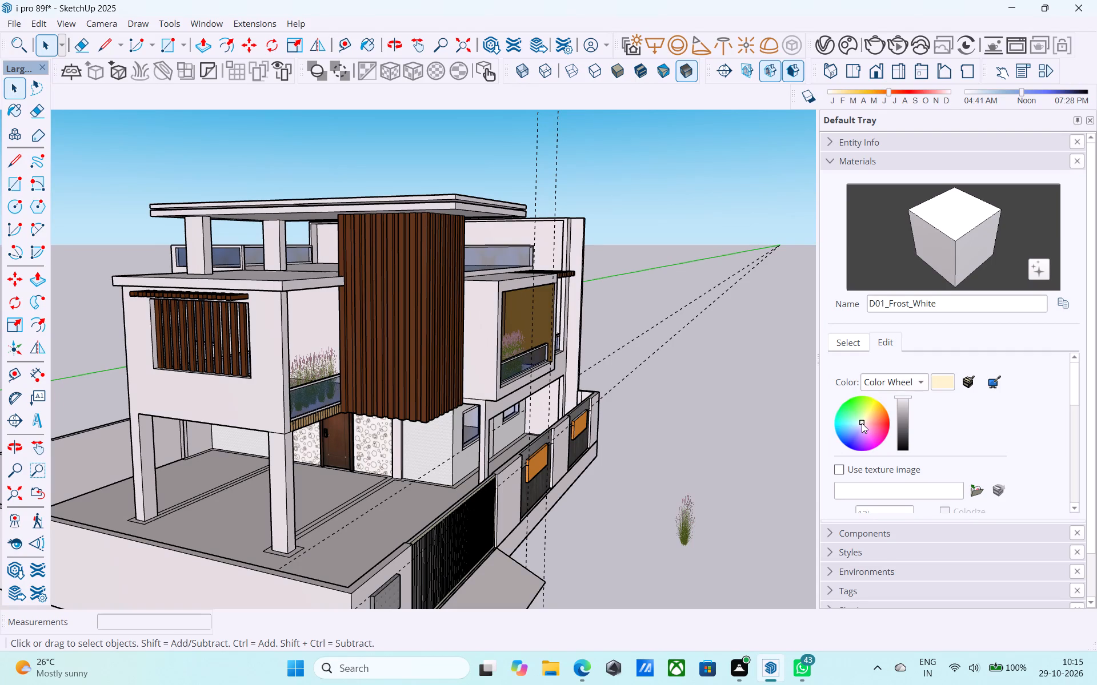
click(862, 424)
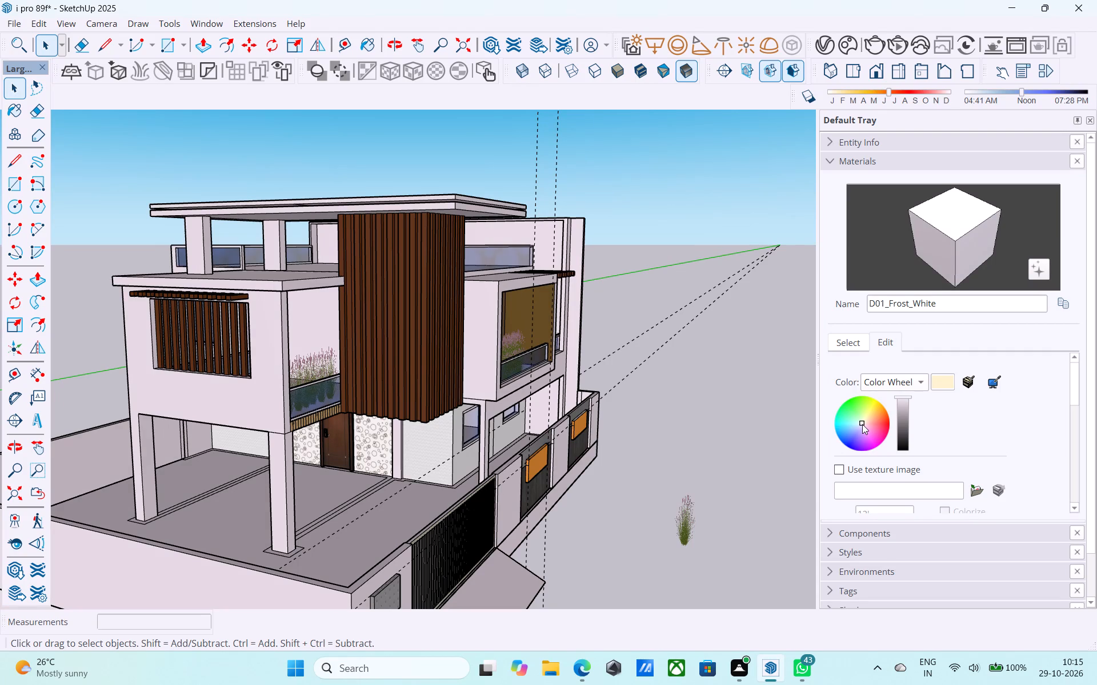
click(862, 424)
click(860, 424)
click(859, 422)
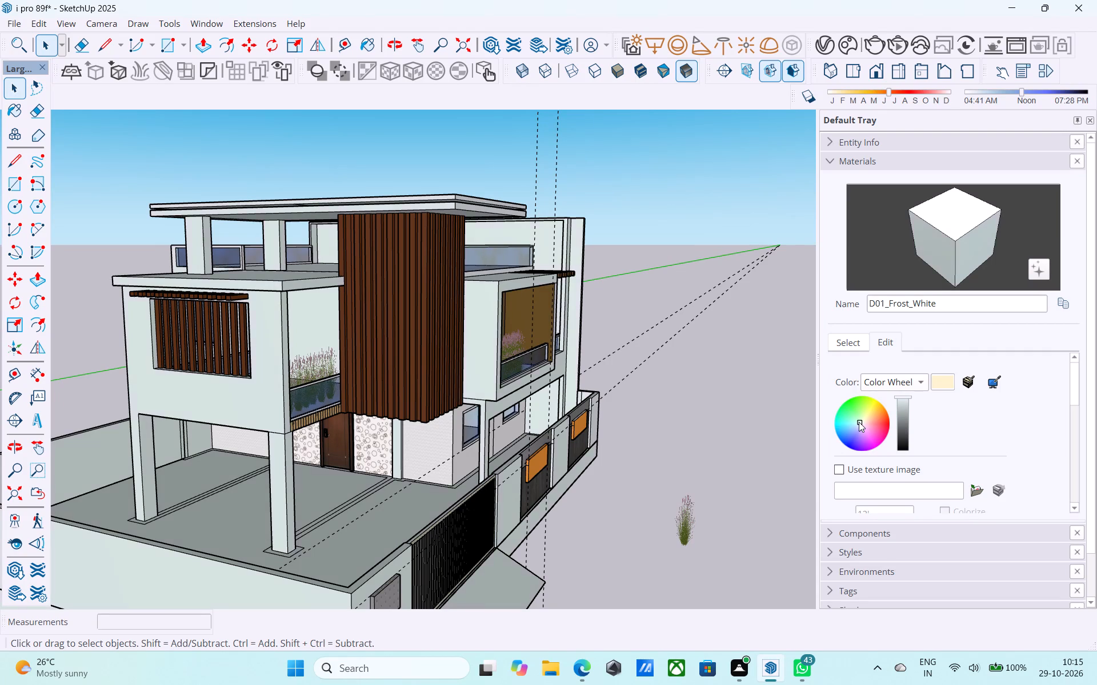
click(861, 422)
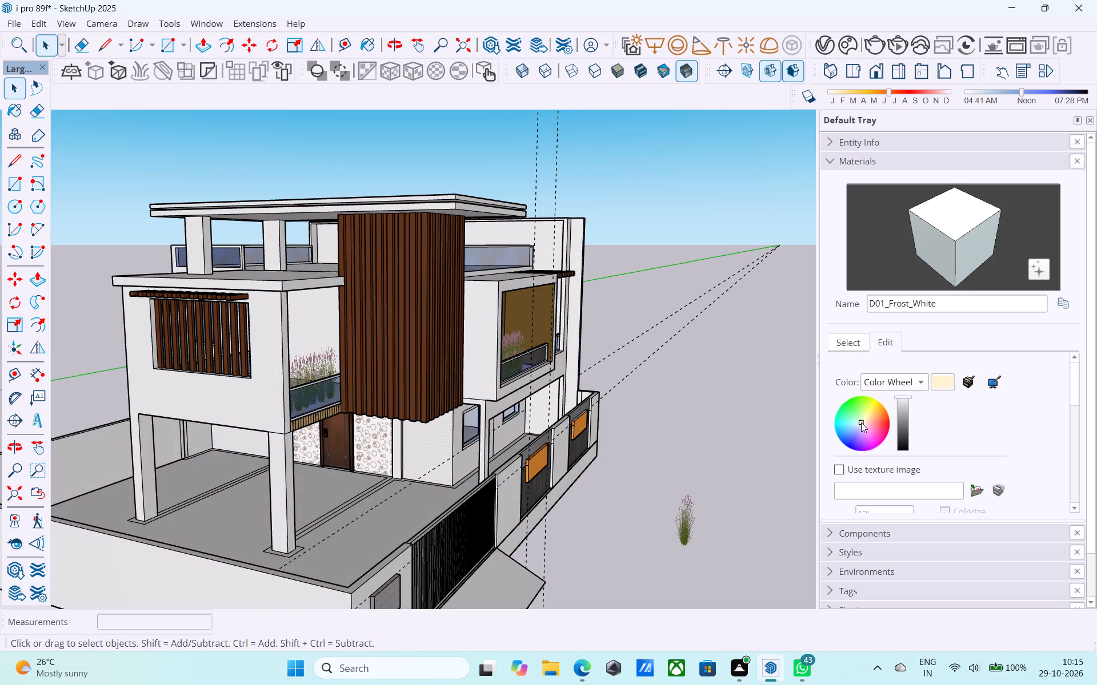
click(863, 422)
scroll(664, 423, down, 3)
middle_drag(664, 423, 361, 396)
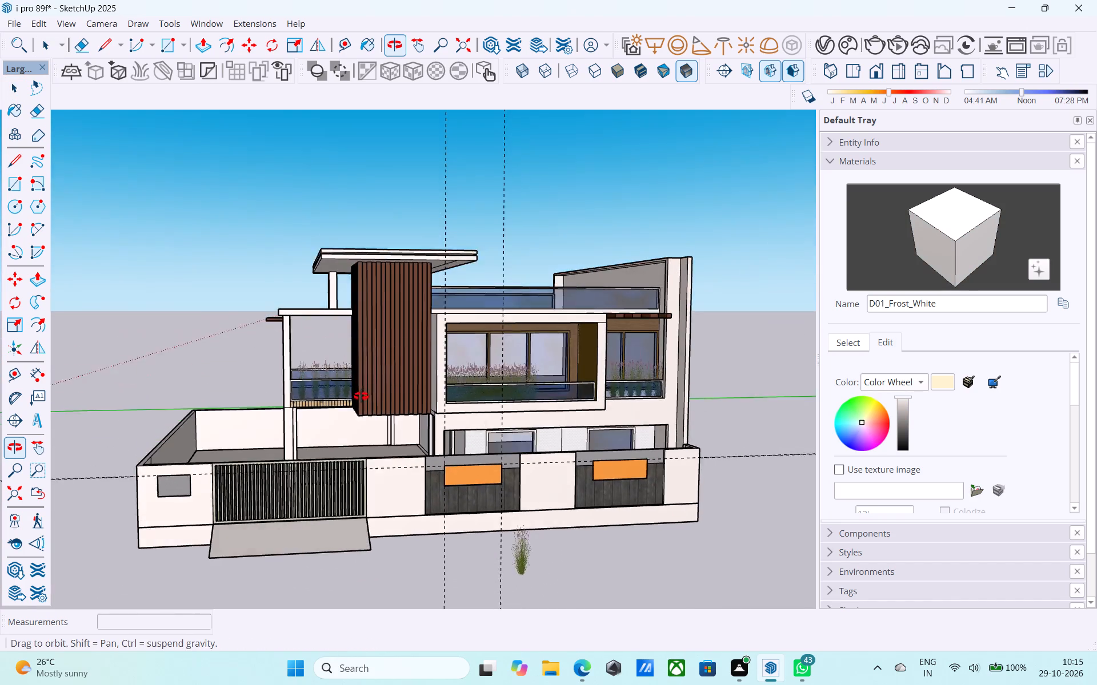
middle_drag(361, 396, 622, 409)
shift+middle_drag(590, 388, 602, 378)
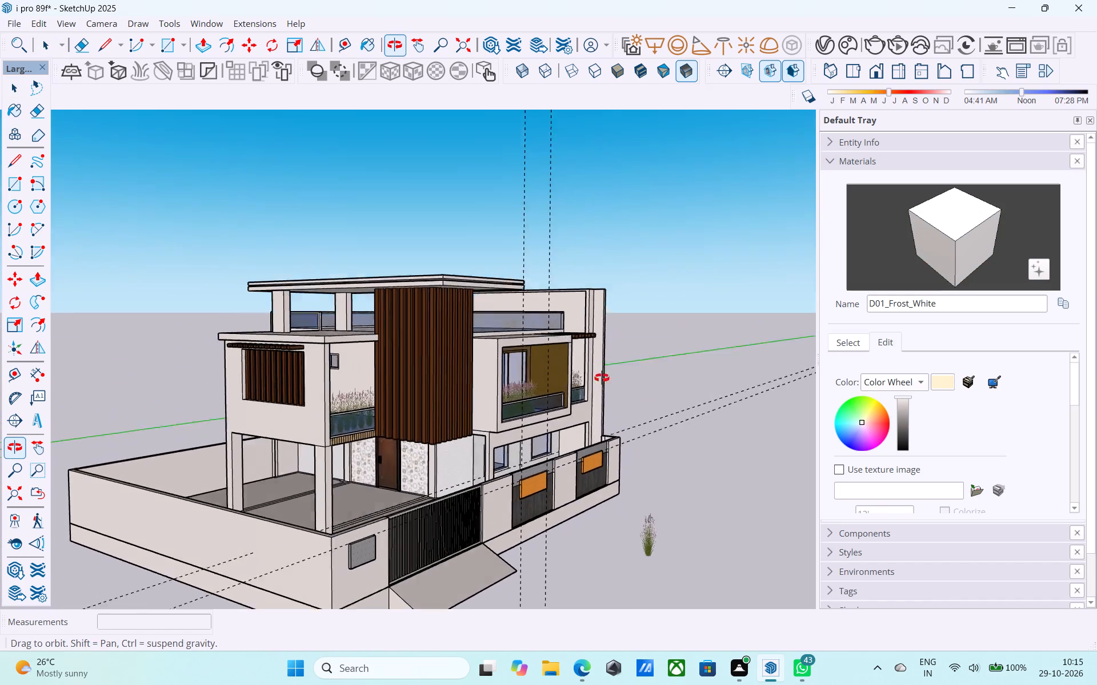
shift+middle_drag(602, 378, 635, 346)
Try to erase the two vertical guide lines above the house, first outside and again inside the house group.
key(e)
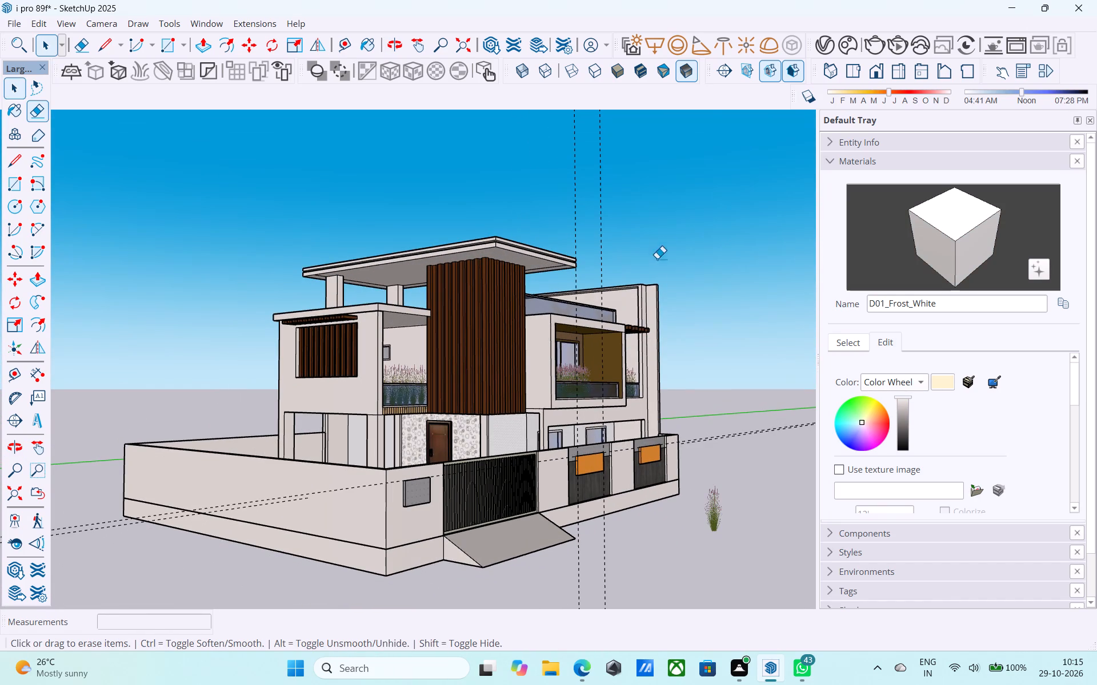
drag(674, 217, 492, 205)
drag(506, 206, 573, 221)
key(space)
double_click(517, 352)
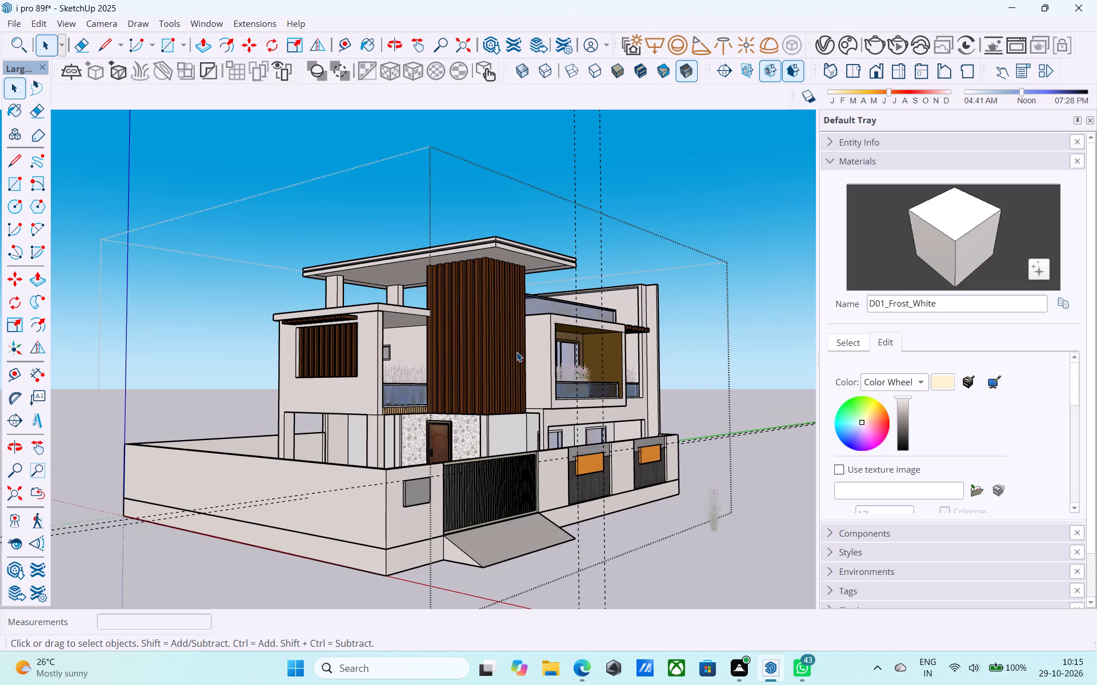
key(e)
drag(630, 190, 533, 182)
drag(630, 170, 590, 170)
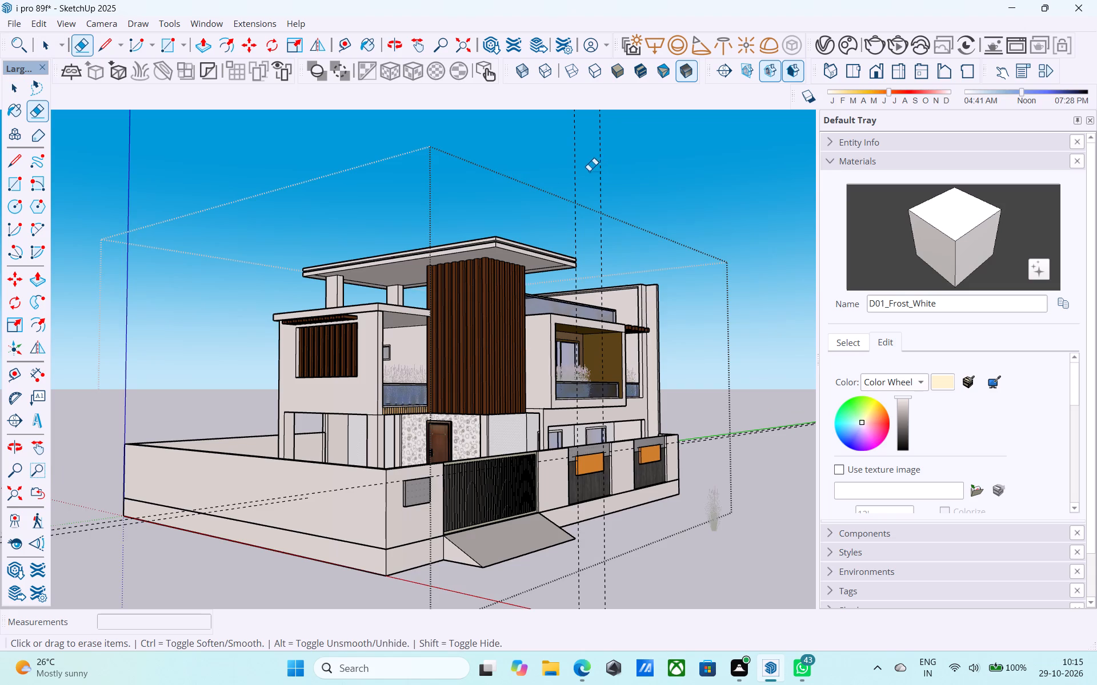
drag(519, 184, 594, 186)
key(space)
Erase the two vertical guides and one ground-level guide inside the compound wall group, leave the groups and save the model.
double_click(574, 470)
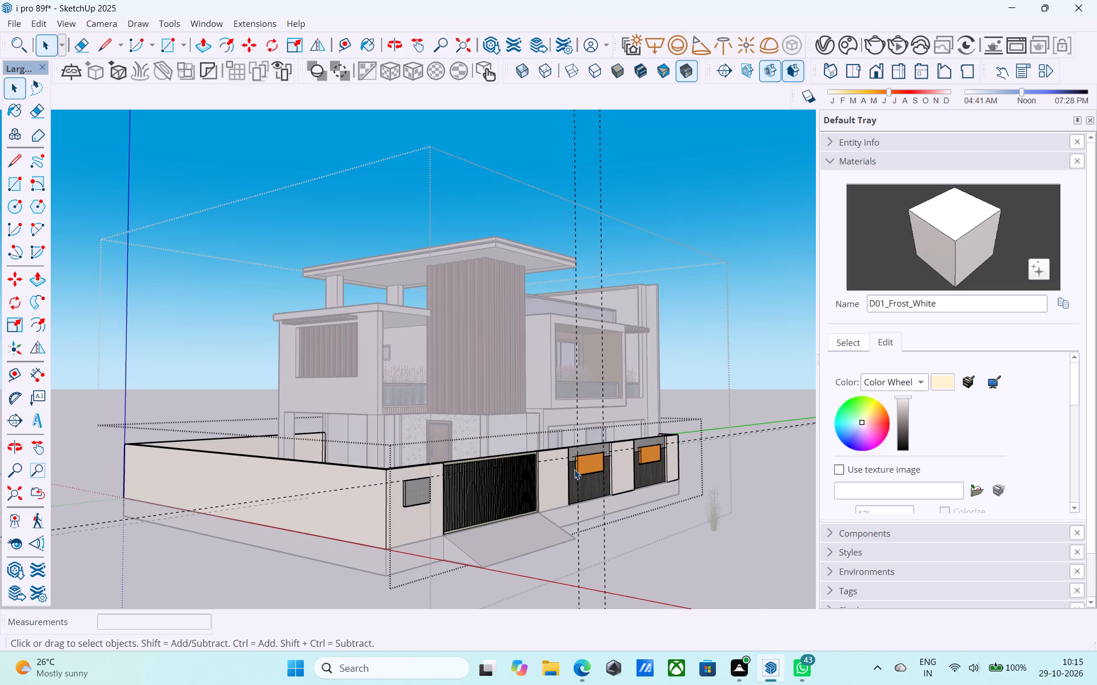
key(r)
key(e)
drag(638, 170, 559, 155)
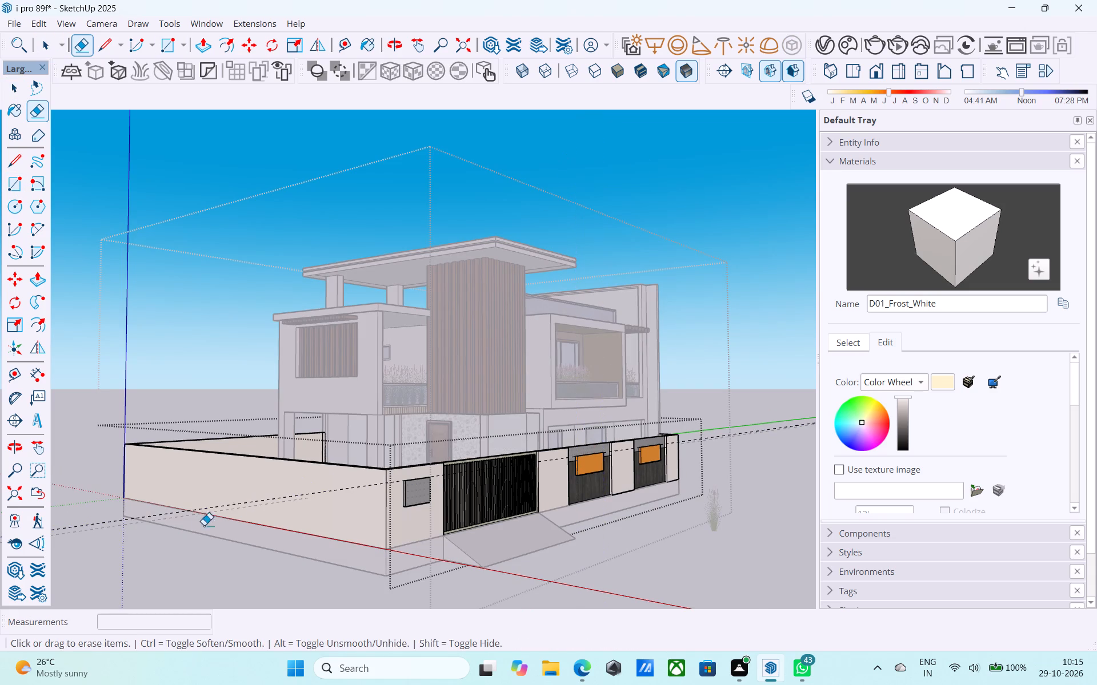
drag(183, 519, 171, 510)
key(space)
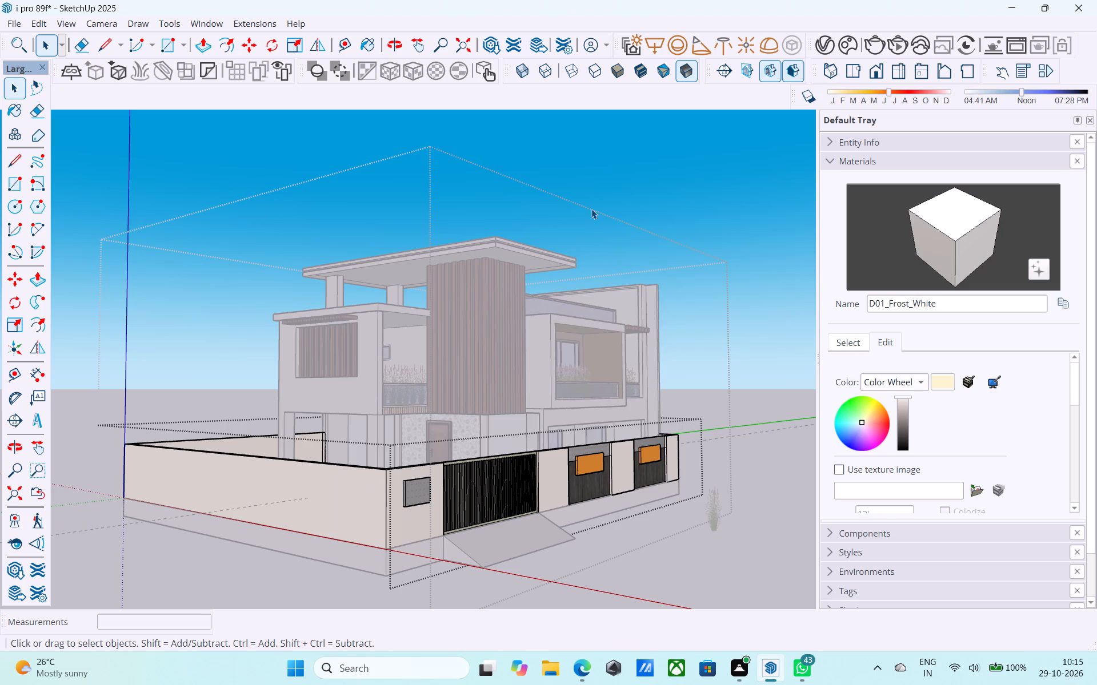
click(599, 194)
click(599, 194)
key(ctrl+s)
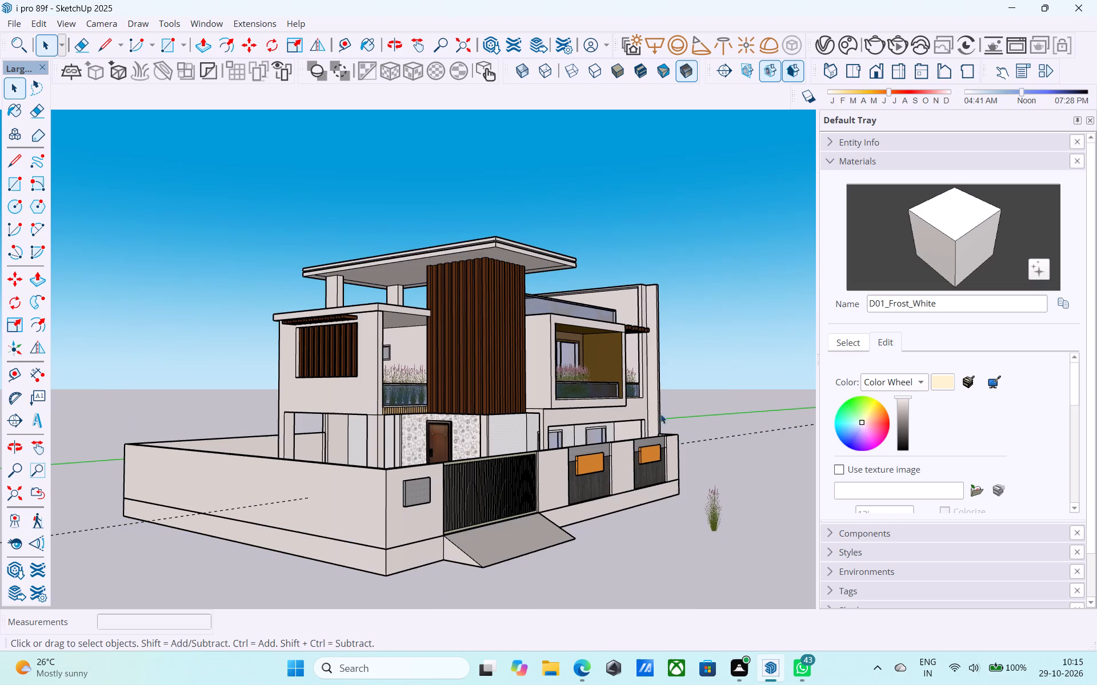
Delete the loose ornamental grass plant standing outside the compound wall.
click(706, 513)
key(Delete)
Erase the remaining dashed guide line inside the house group, leave the group and save the model.
middle_drag(708, 505, 697, 511)
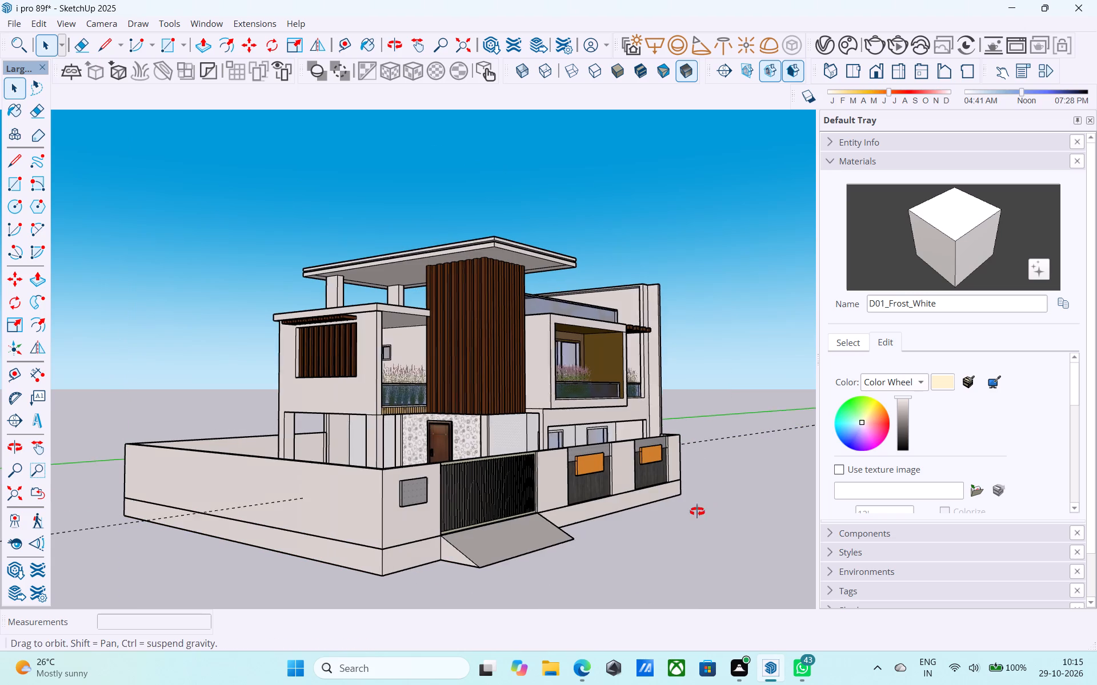
middle_drag(697, 511, 679, 530)
click(118, 551)
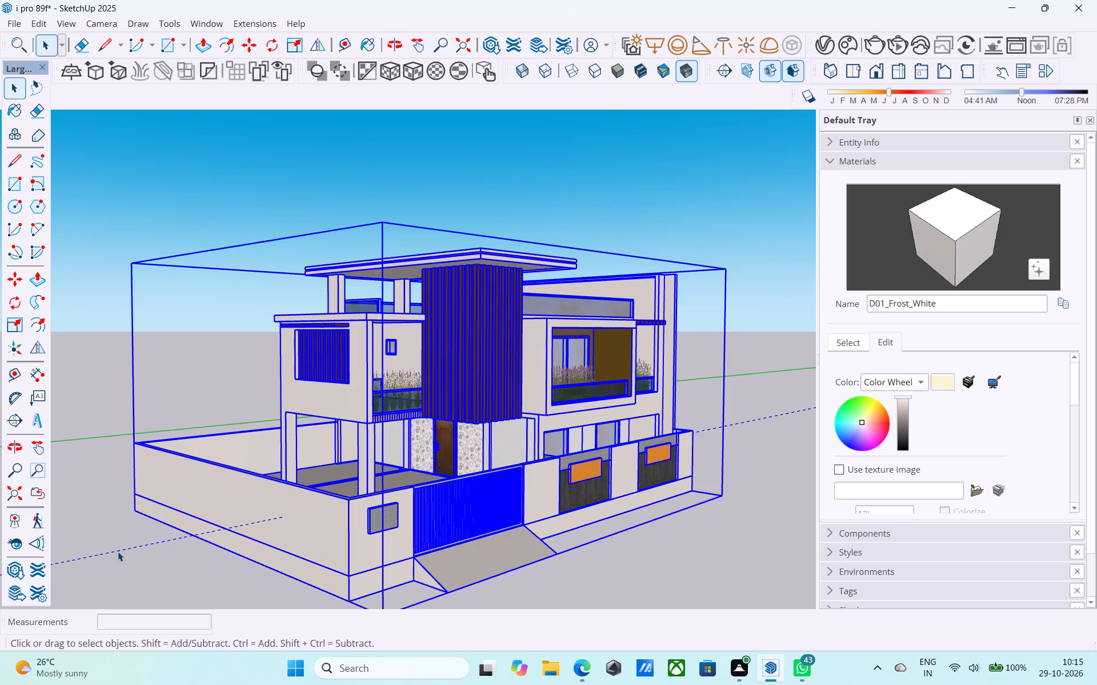
double_click(118, 551)
key(e)
click(118, 551)
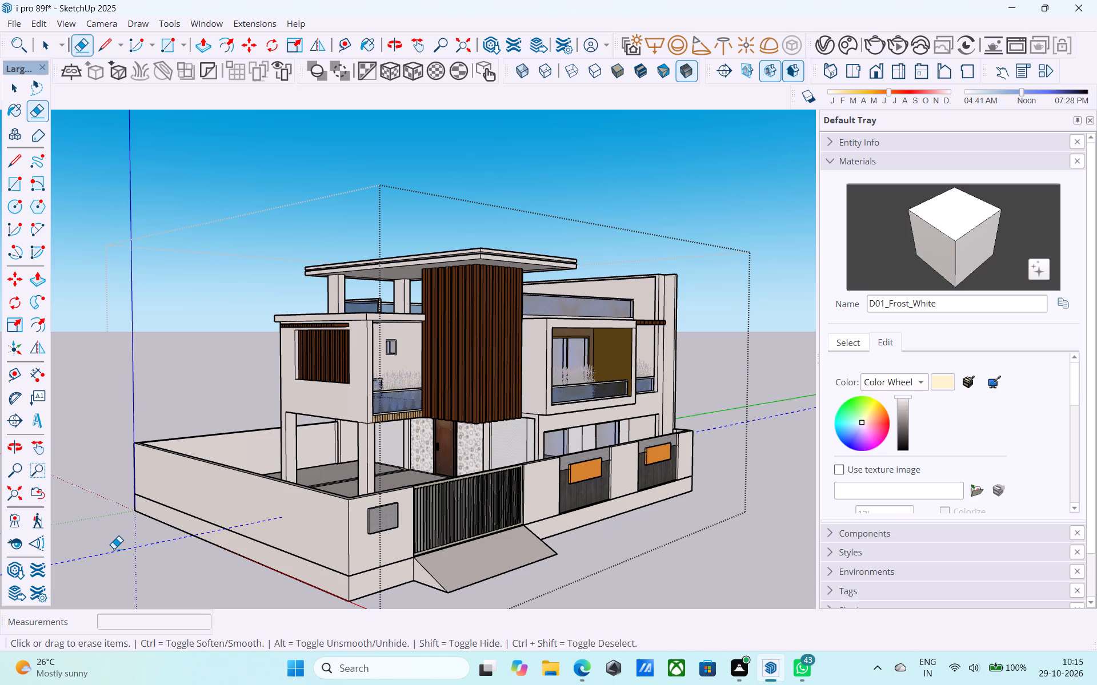
key(space)
click(791, 418)
key(ctrl+s)
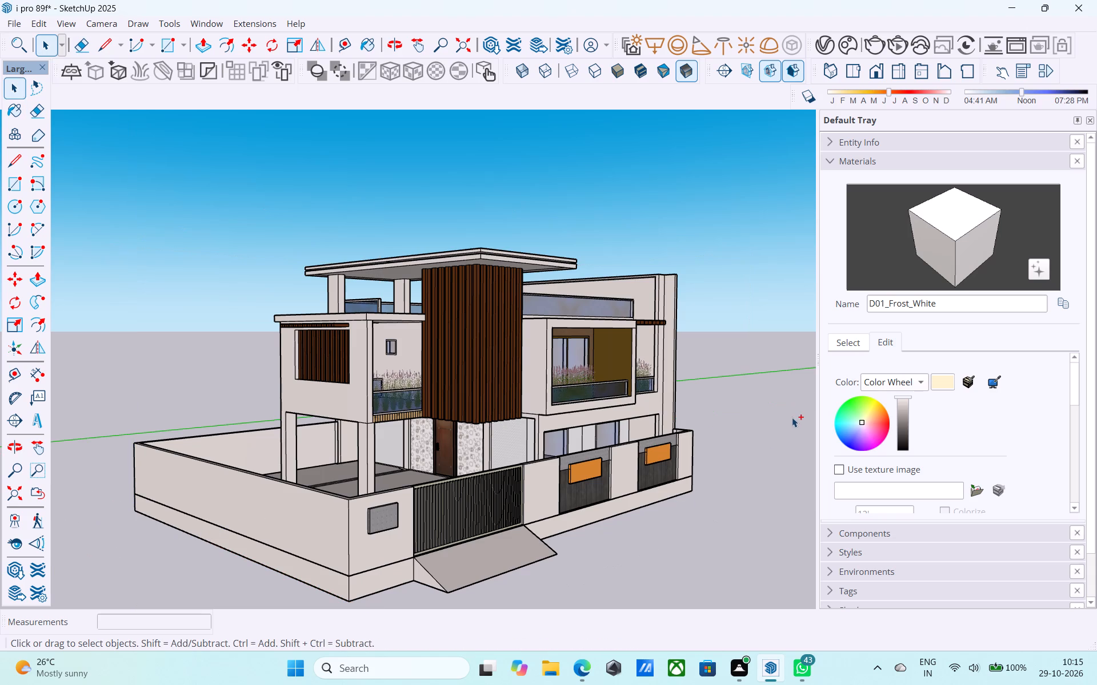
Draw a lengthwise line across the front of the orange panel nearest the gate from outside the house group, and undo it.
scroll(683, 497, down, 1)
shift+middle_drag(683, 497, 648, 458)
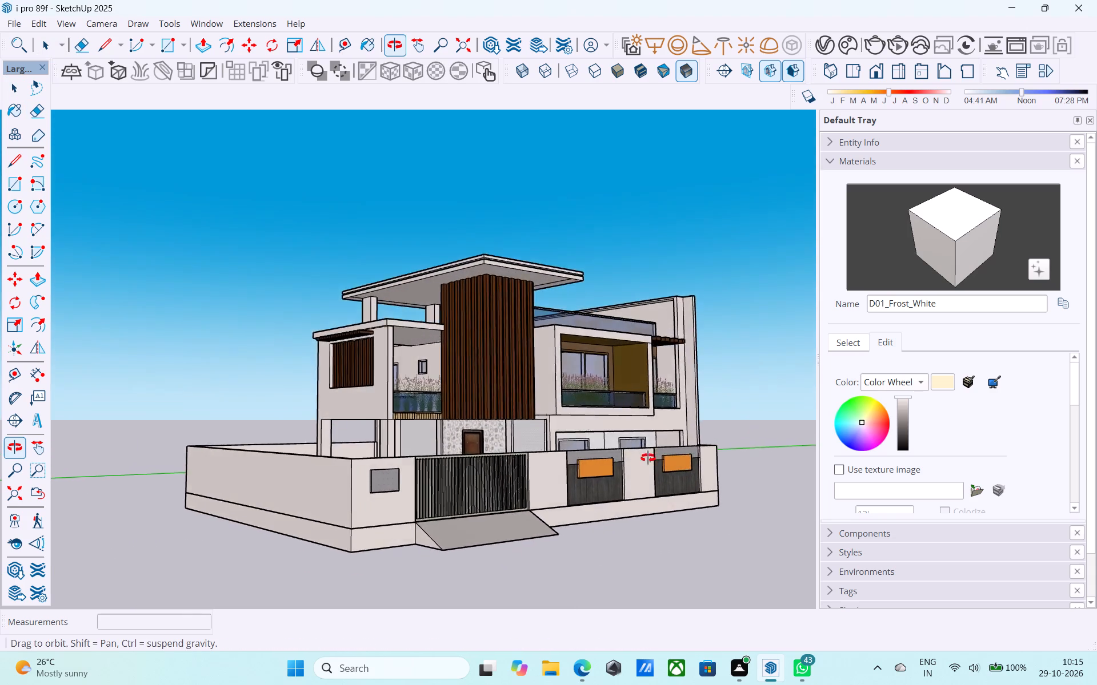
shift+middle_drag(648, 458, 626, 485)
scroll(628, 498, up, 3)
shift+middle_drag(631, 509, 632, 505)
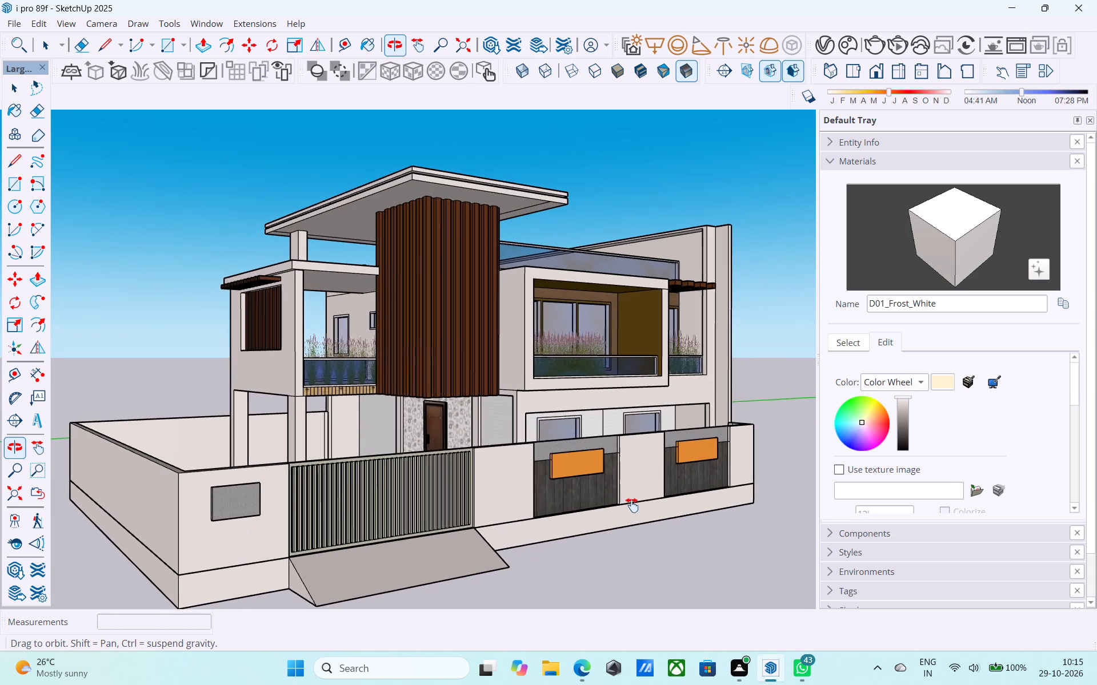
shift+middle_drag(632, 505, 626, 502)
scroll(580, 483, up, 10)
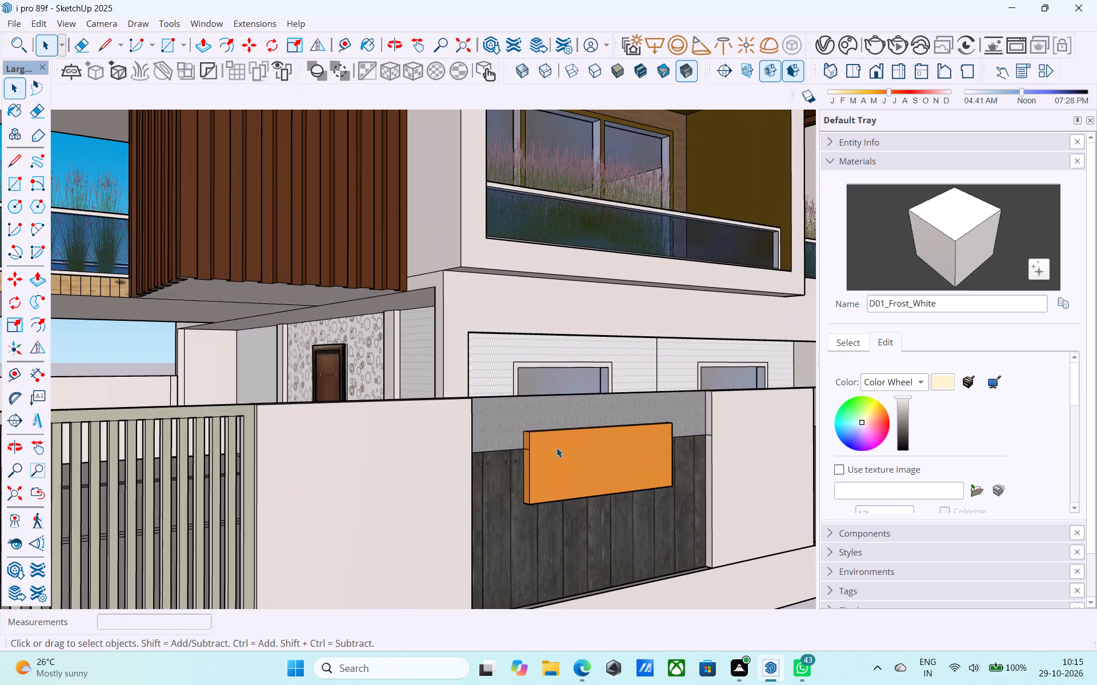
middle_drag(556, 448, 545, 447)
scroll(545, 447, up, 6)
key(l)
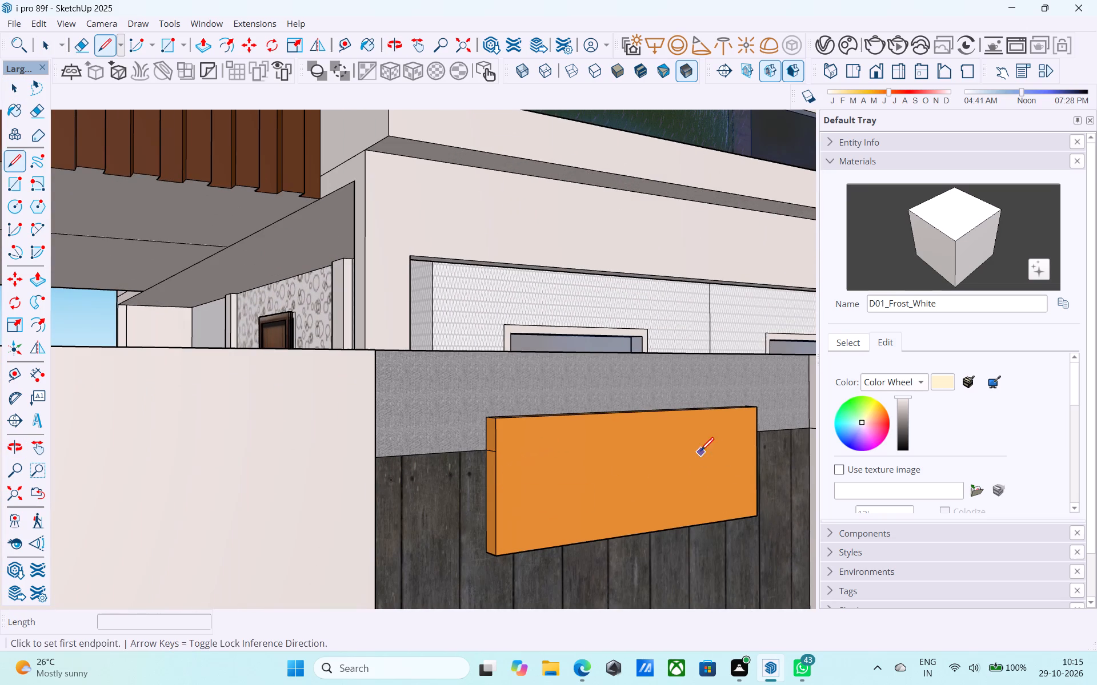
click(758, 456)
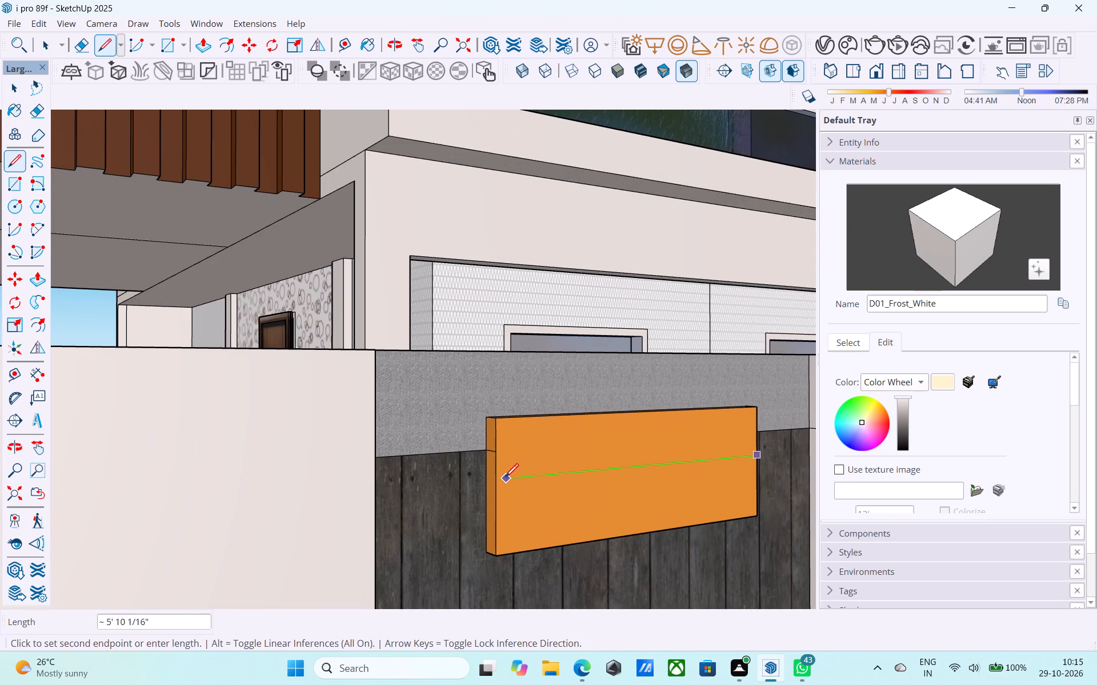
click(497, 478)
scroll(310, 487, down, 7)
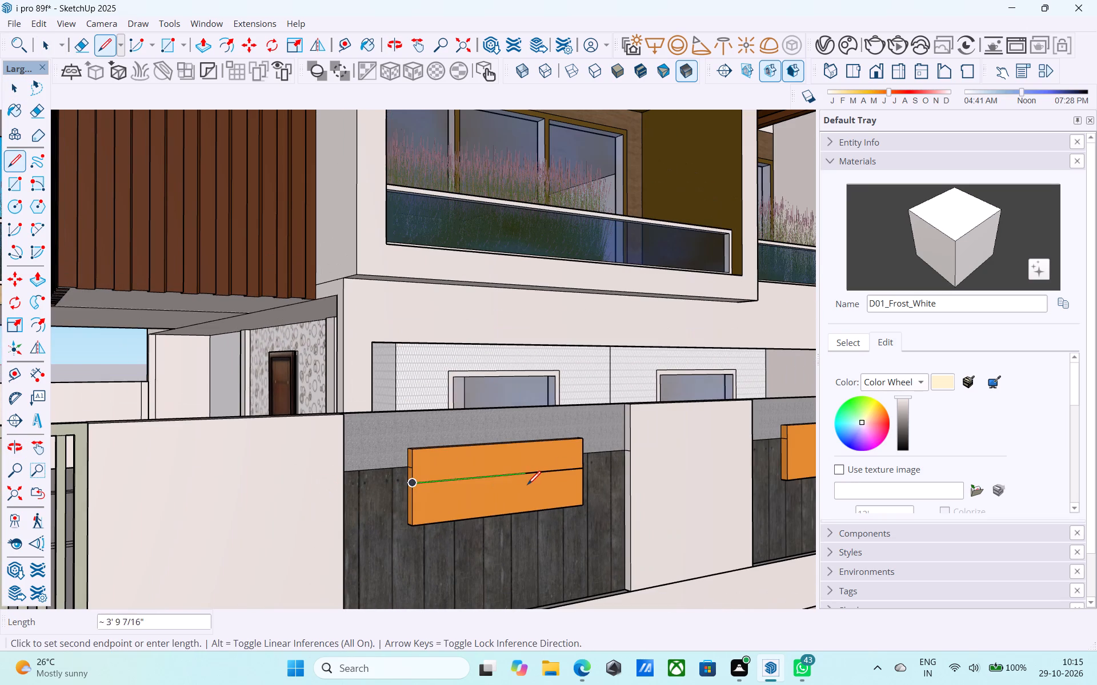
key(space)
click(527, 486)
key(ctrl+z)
Draw a lengthwise line across the middle of both orange panels from outside the wall group, 6' long on the panel nearest the gate.
double_click(527, 484)
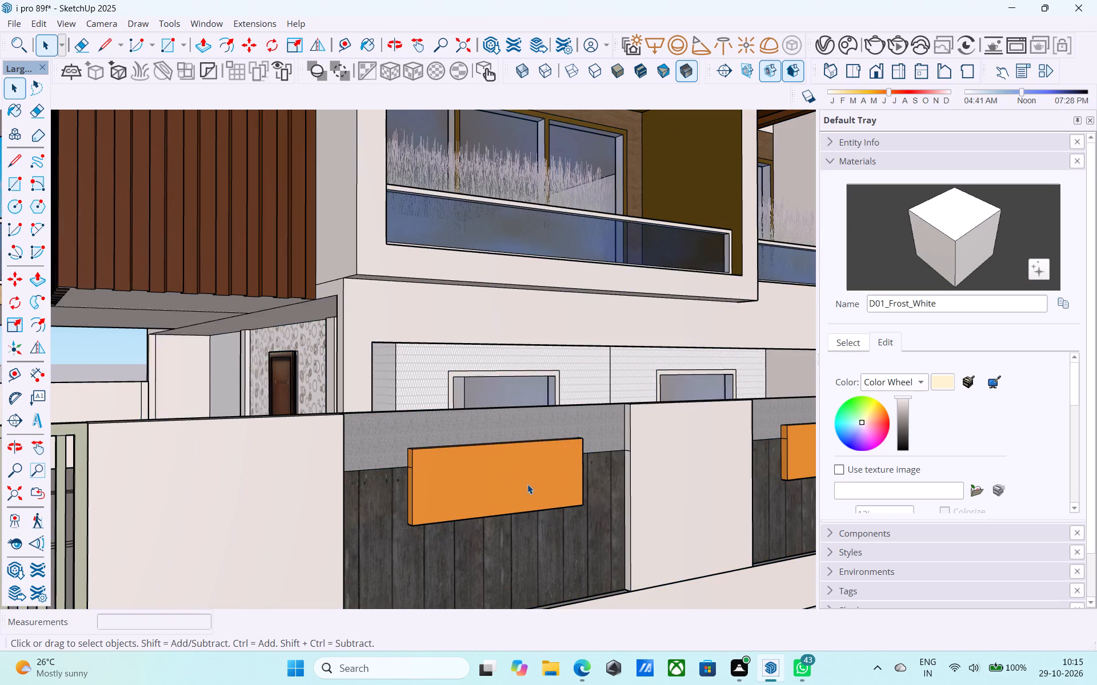
scroll(527, 484, up, 6)
key(l)
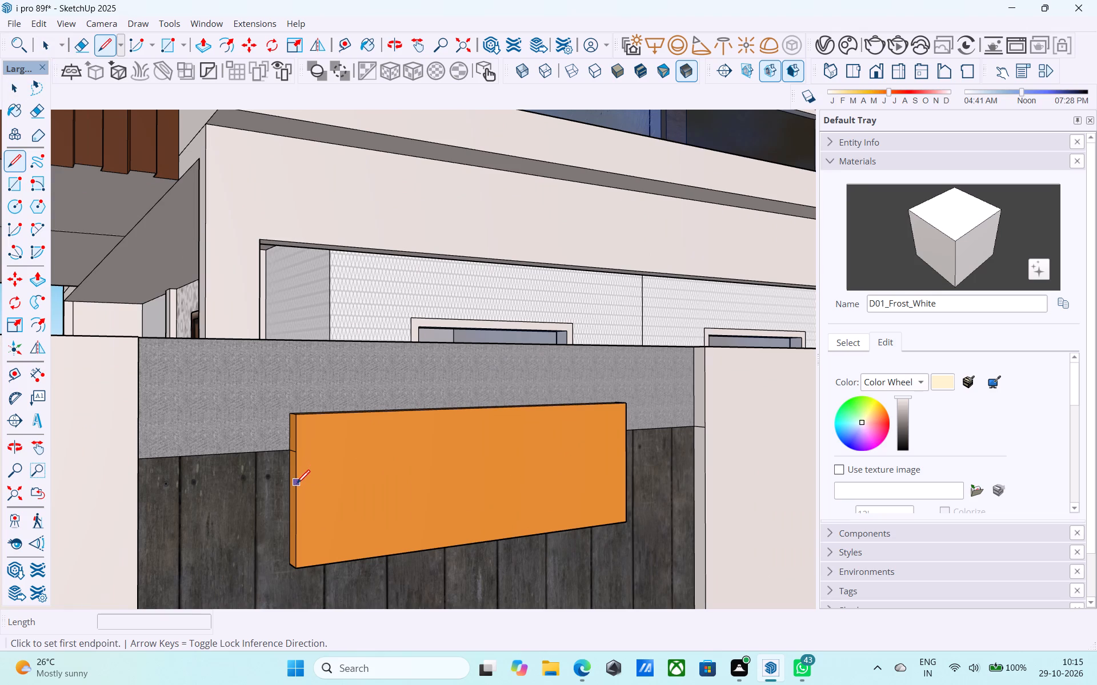
drag(297, 486, 298, 492)
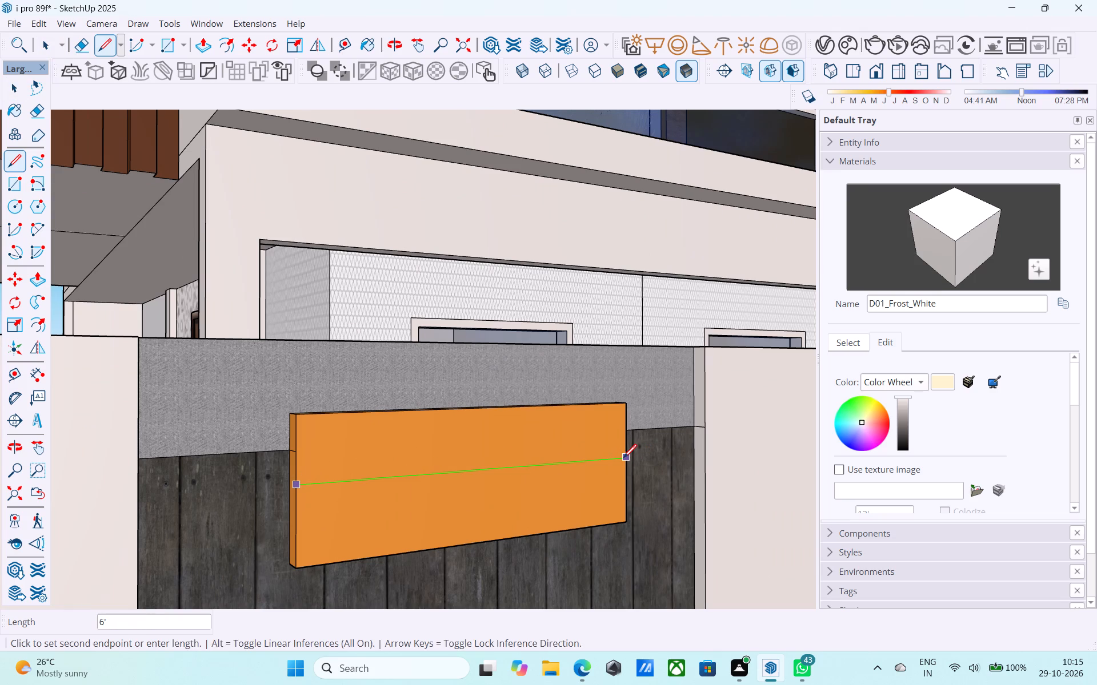
click(623, 459)
scroll(214, 478, down, 8)
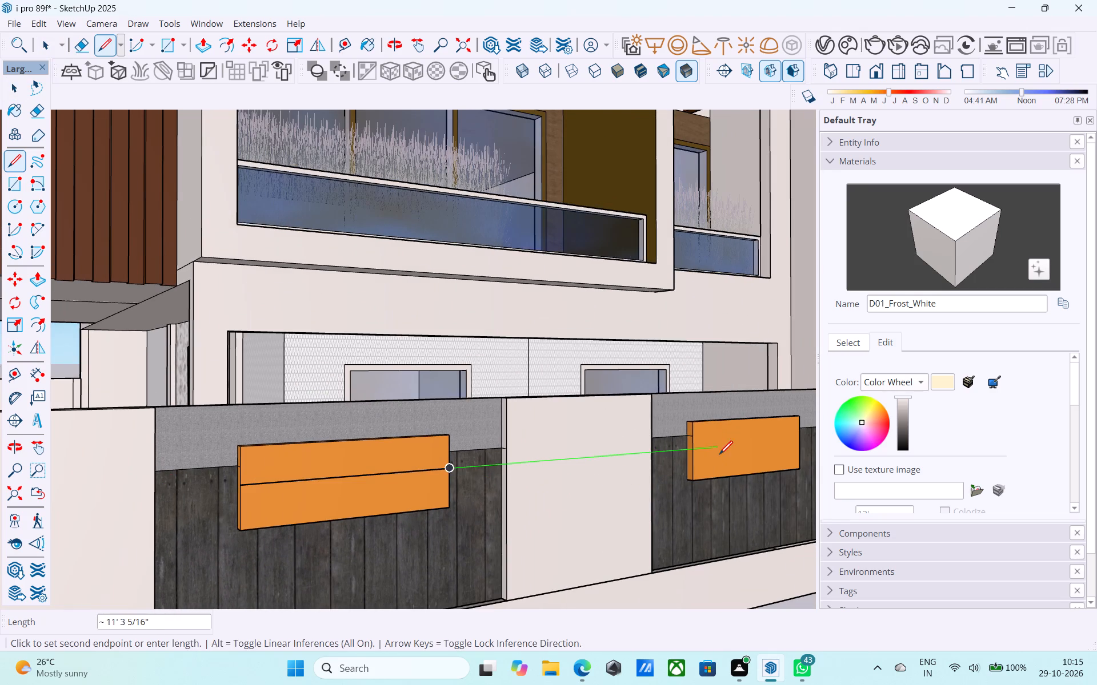
key(l)
click(694, 448)
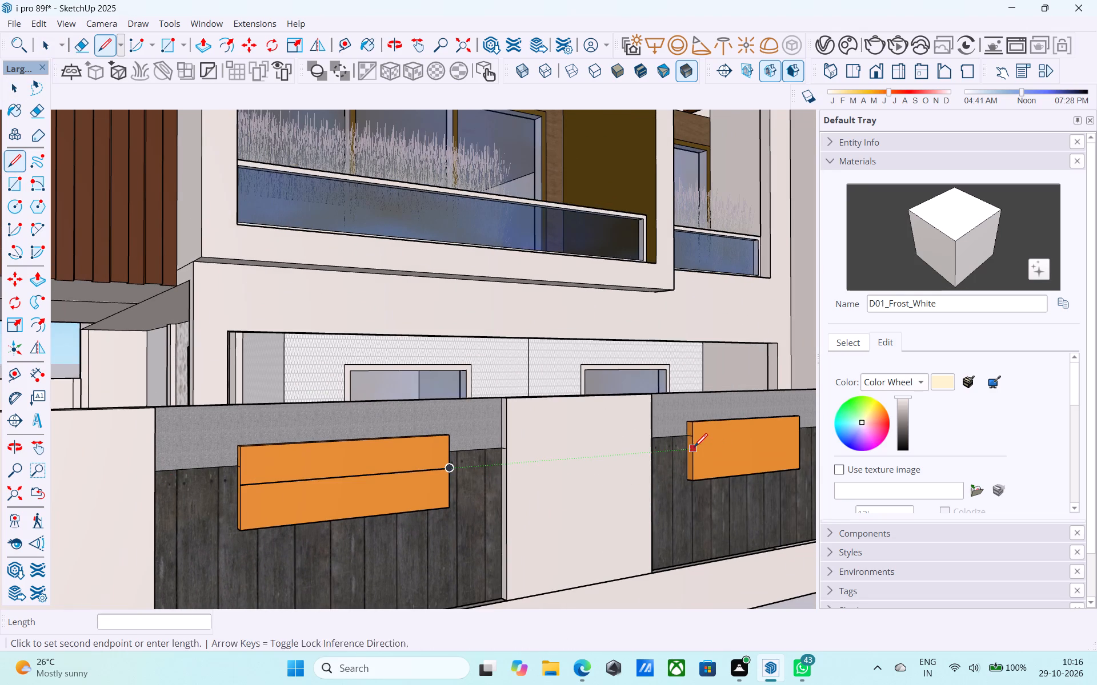
click(796, 436)
key(space)
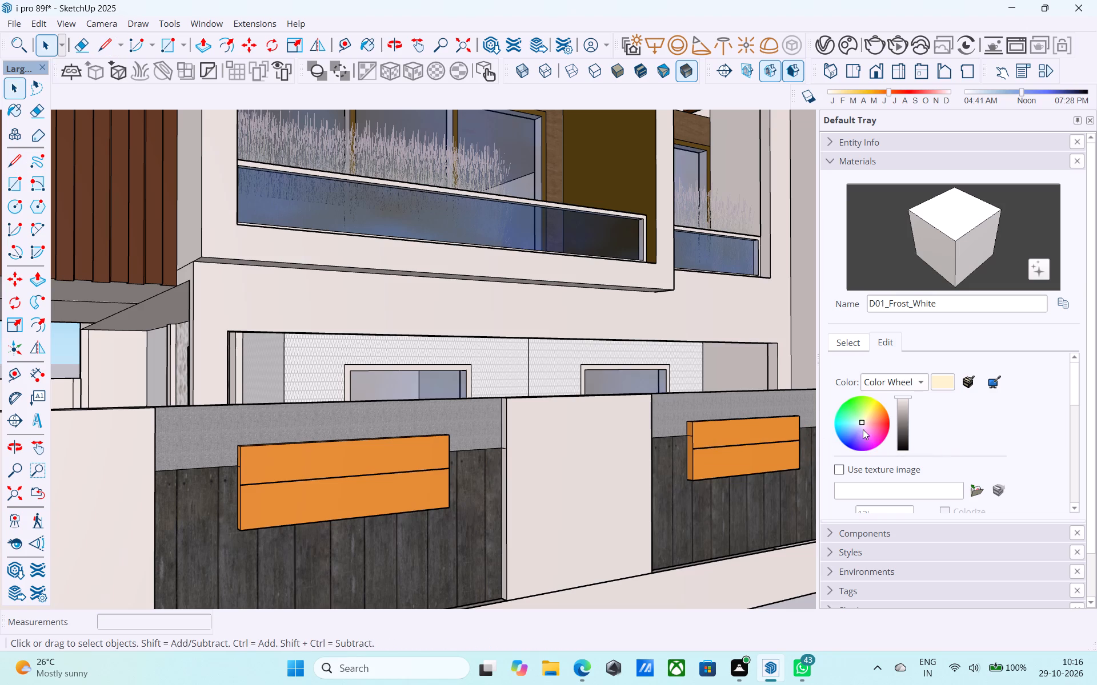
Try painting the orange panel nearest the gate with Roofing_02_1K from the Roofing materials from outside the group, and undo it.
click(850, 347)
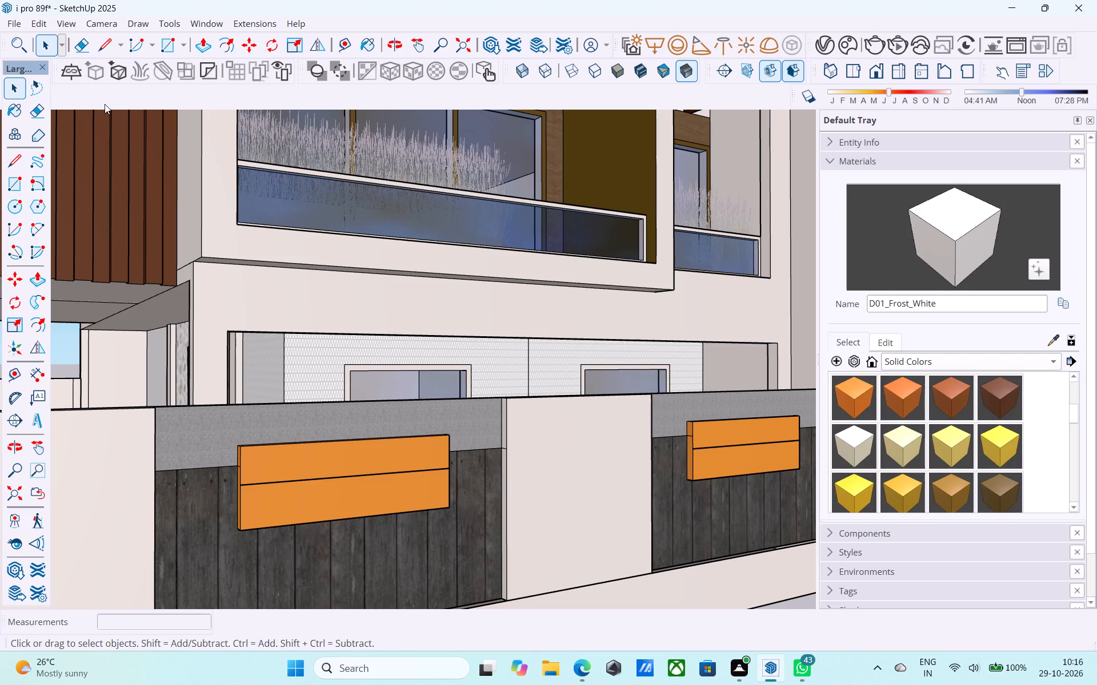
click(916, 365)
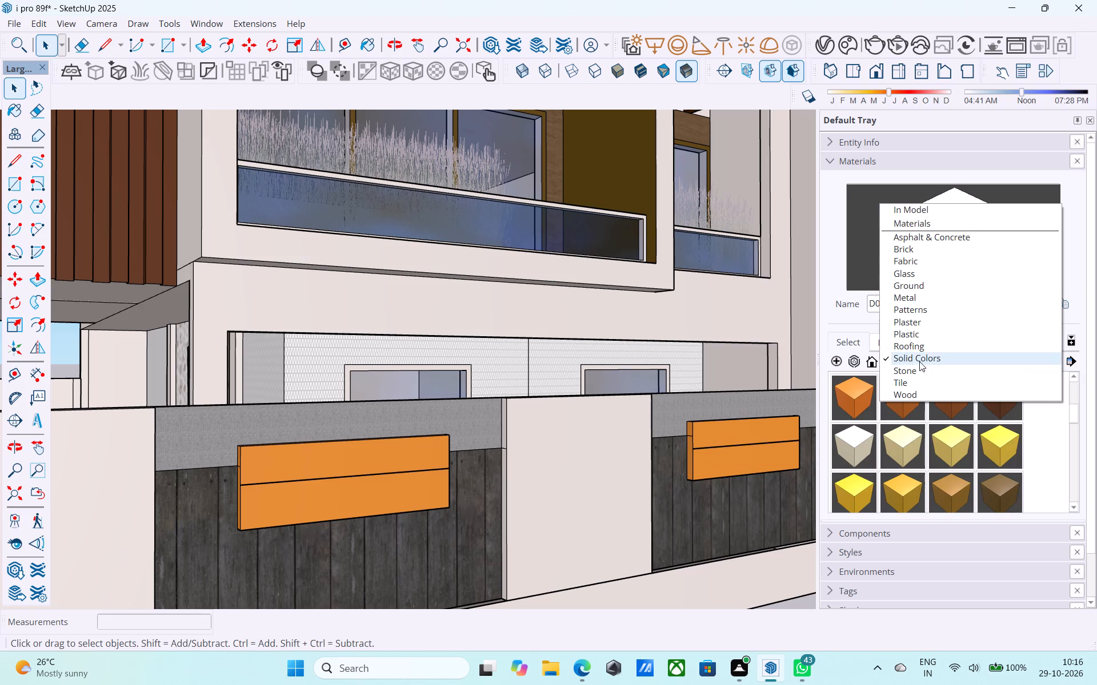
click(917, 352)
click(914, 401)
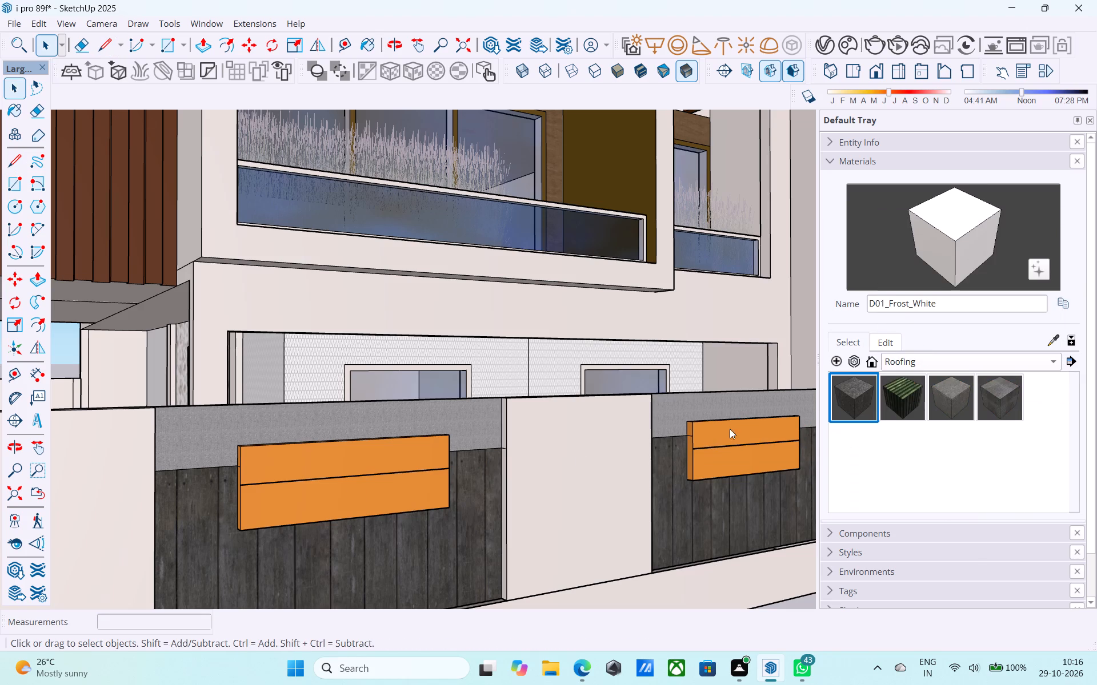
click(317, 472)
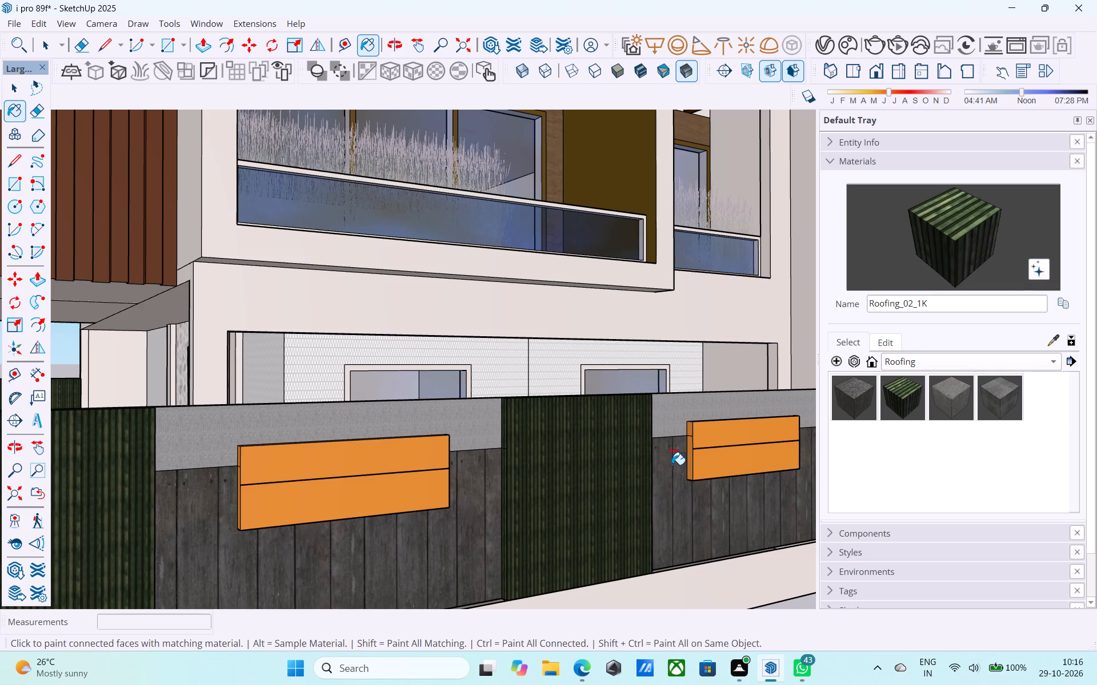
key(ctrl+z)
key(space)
Inside the compound wall group, split the front faces of both orange panels lengthwise with a line through the middle.
double_click(394, 462)
click(394, 461)
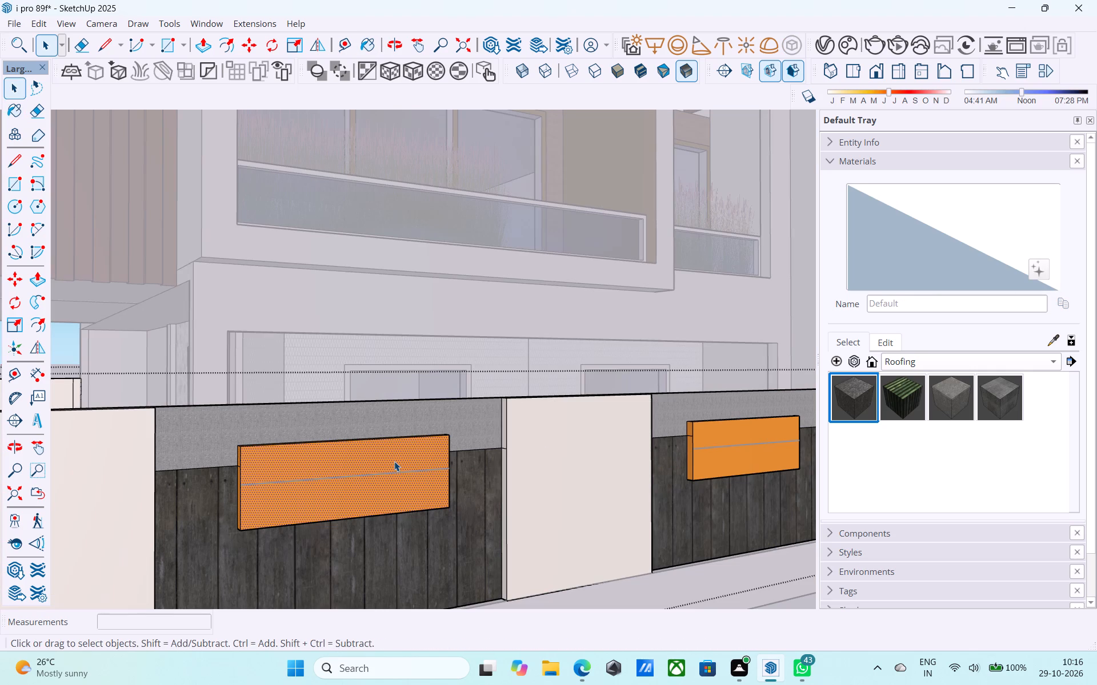
key(l)
click(244, 483)
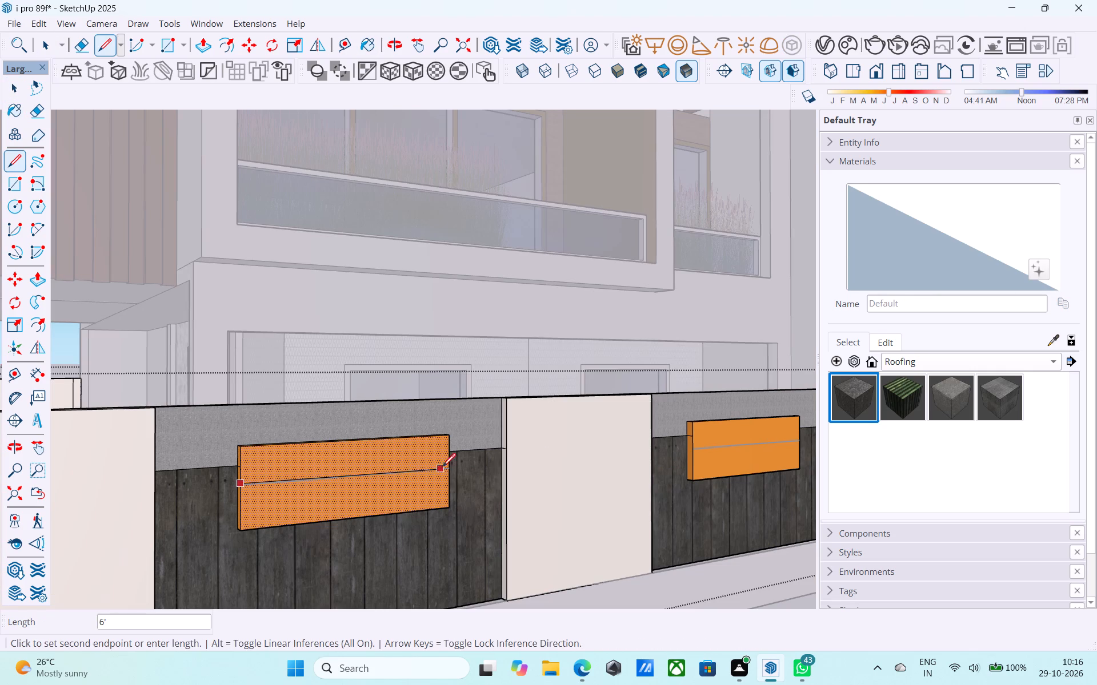
click(446, 469)
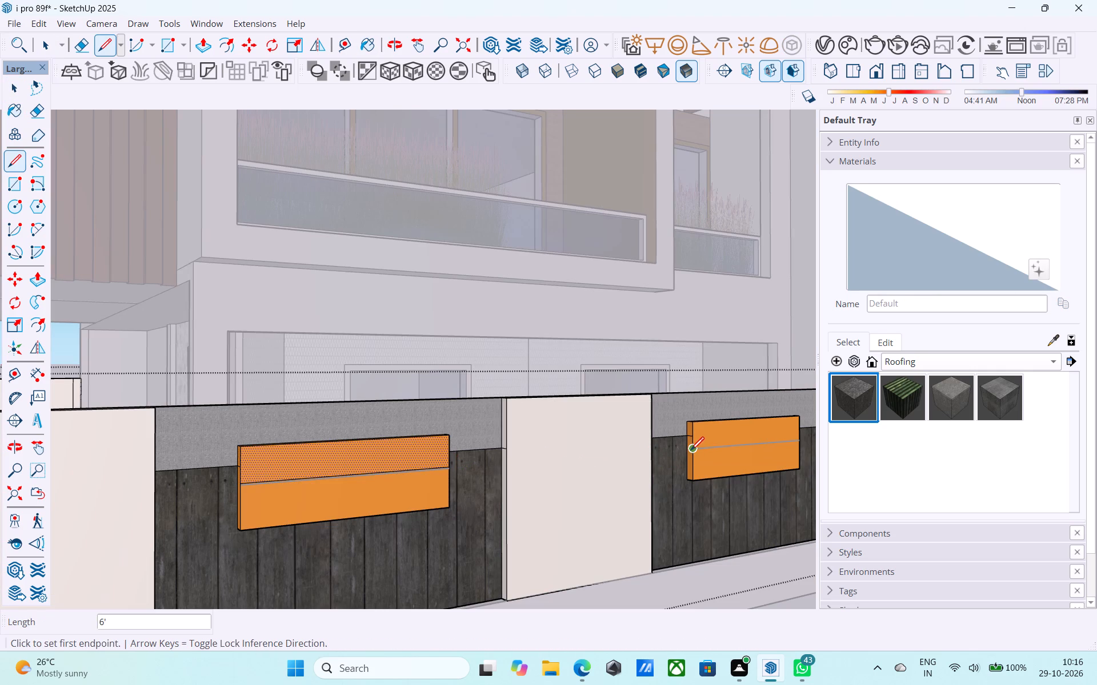
click(691, 451)
click(802, 437)
key(space)
Paint the upper halves of both orange panels with Roofing_02_1K and leave the wall group.
click(920, 395)
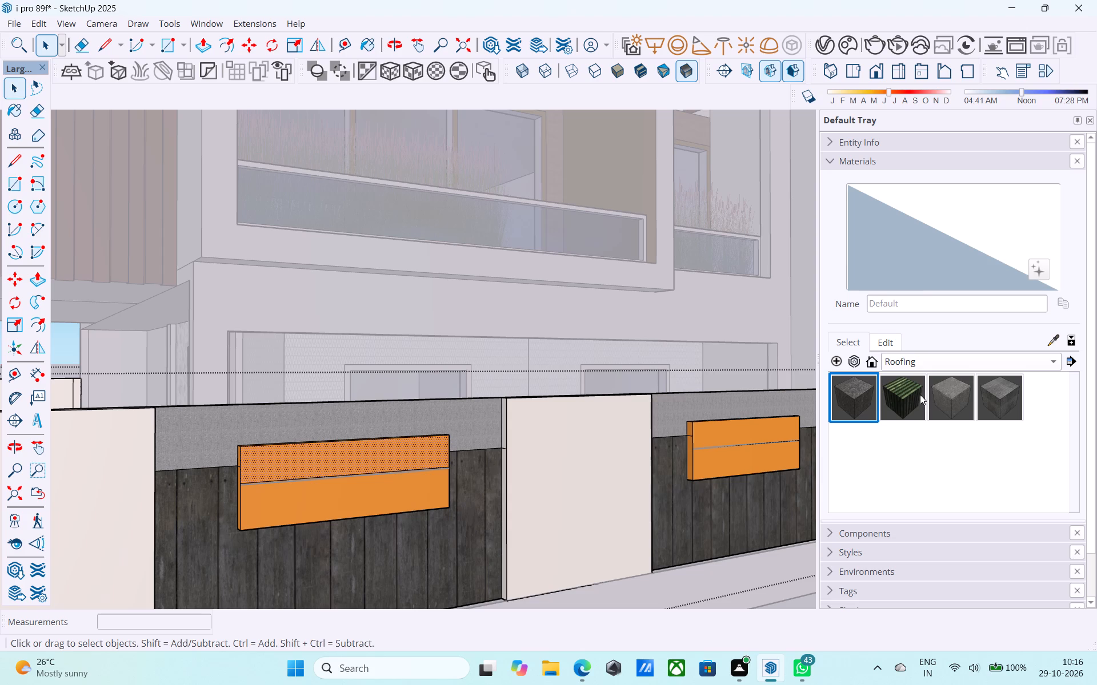
click(750, 434)
click(322, 459)
key(space)
scroll(322, 458, down, 9)
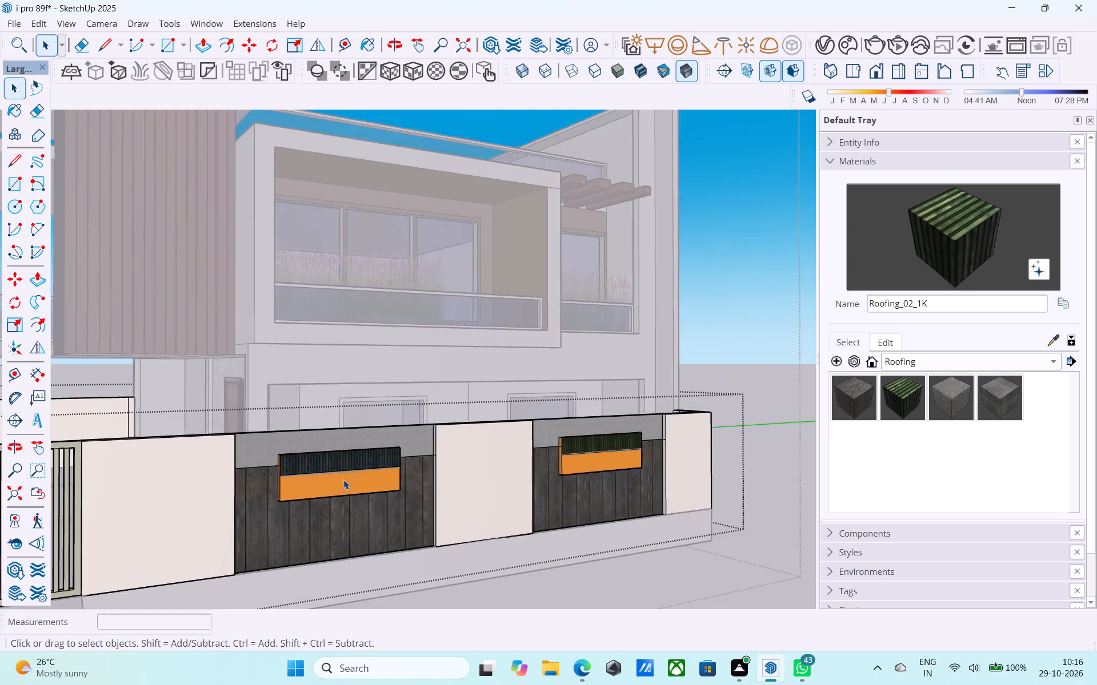
scroll(343, 479, down, 3)
click(711, 379)
Brighten the Roofing_02_1K material to a lighter green, leave the outer group and save the model.
scroll(711, 379, down, 4)
middle_drag(493, 422, 511, 432)
scroll(511, 432, up, 1)
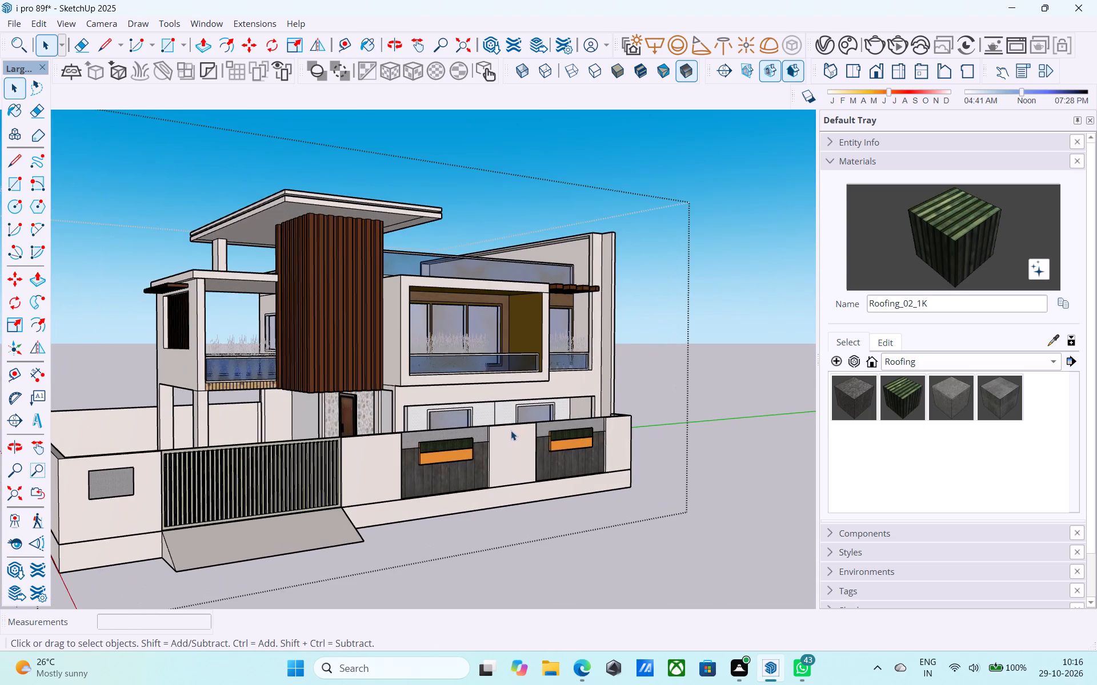
scroll(737, 414, up, 2)
click(893, 338)
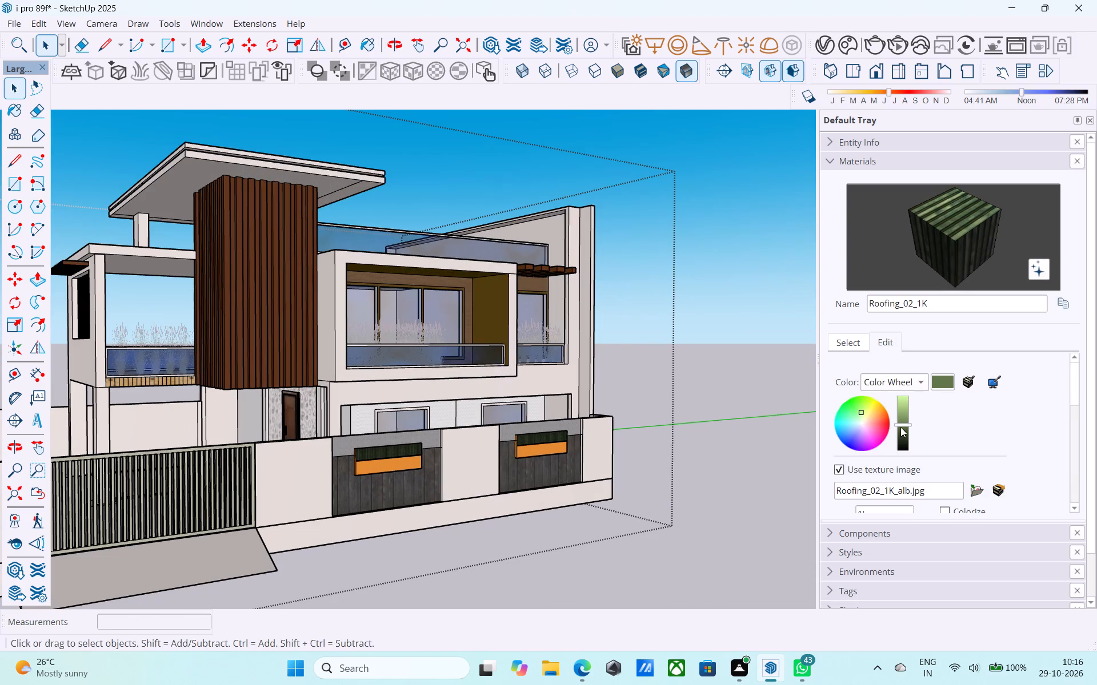
drag(900, 425, 901, 403)
click(750, 352)
scroll(544, 356, up, 3)
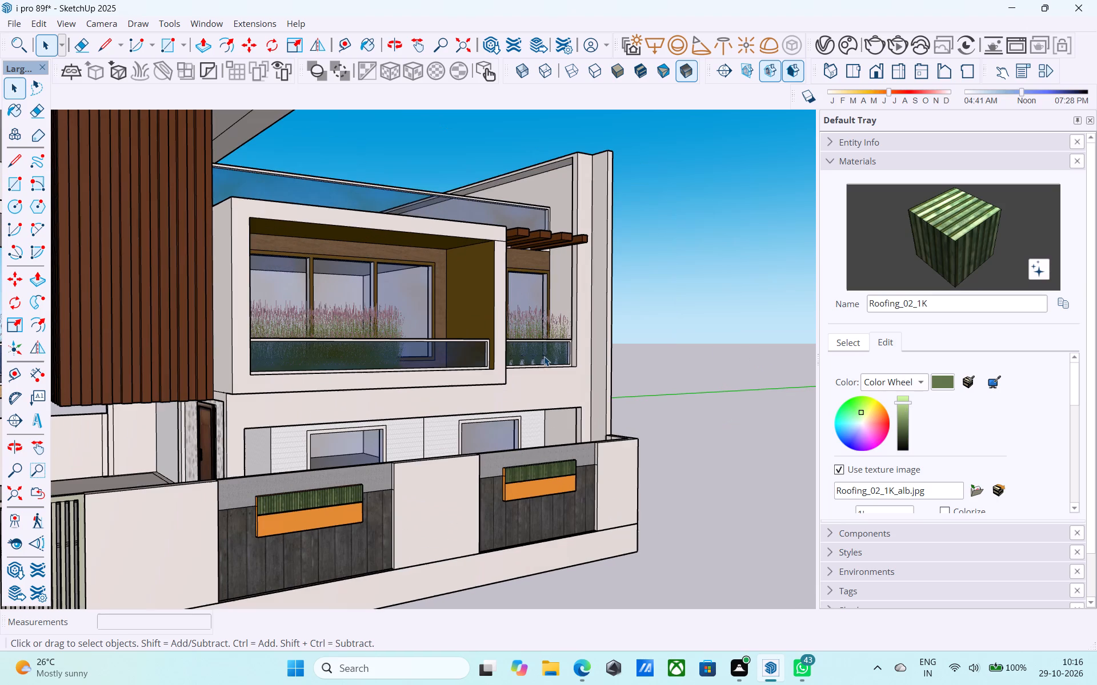
key(ctrl+s)
scroll(543, 356, down, 8)
shift+middle_drag(491, 388, 584, 396)
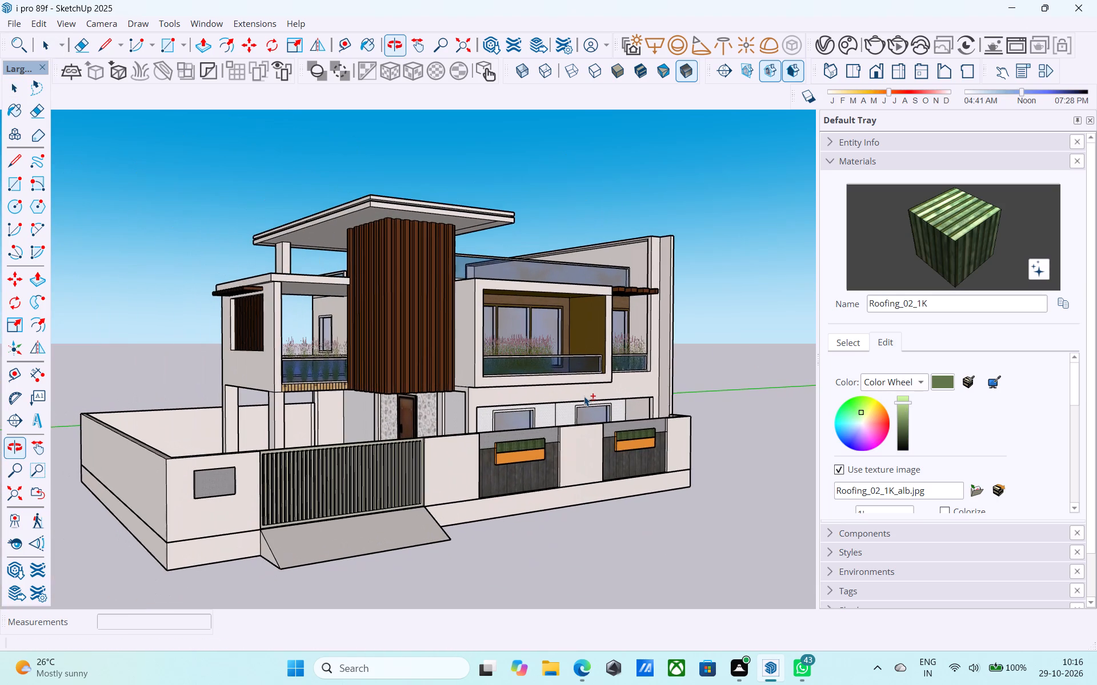
key(ctrl+s)
Examine the house front, gate and compound wall from several angles and distances.
middle_drag(510, 399, 593, 401)
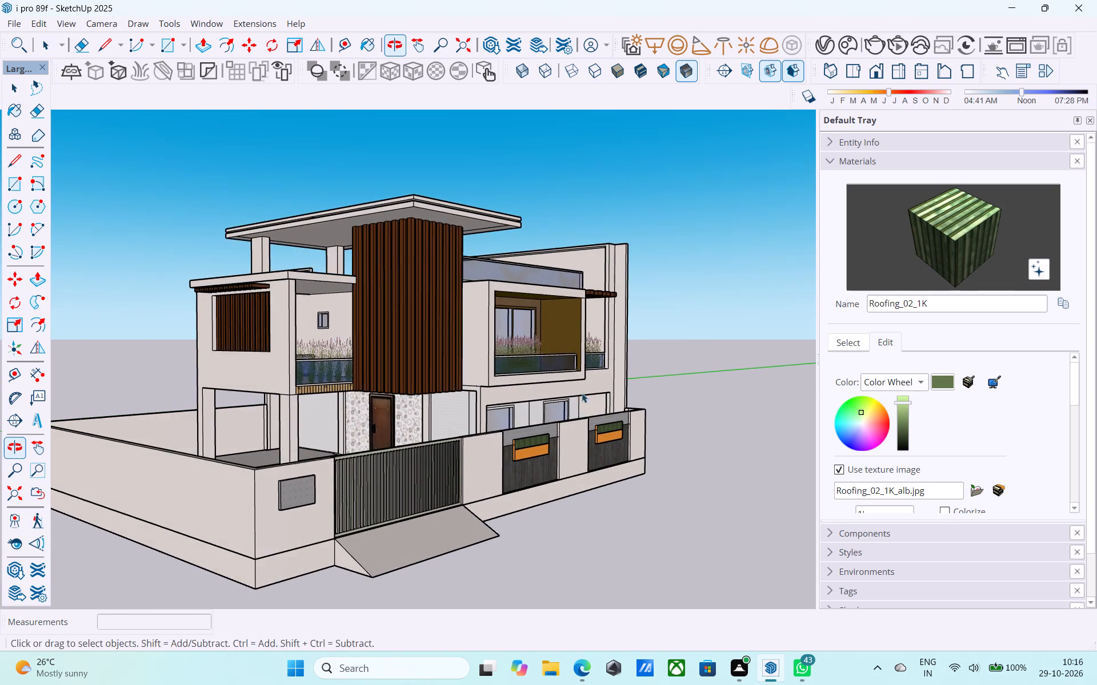
shift+middle_drag(582, 393, 589, 398)
scroll(547, 399, up, 2)
shift+middle_drag(546, 399, 606, 364)
shift+scroll(606, 364, down, 2)
middle_drag(606, 364, 607, 378)
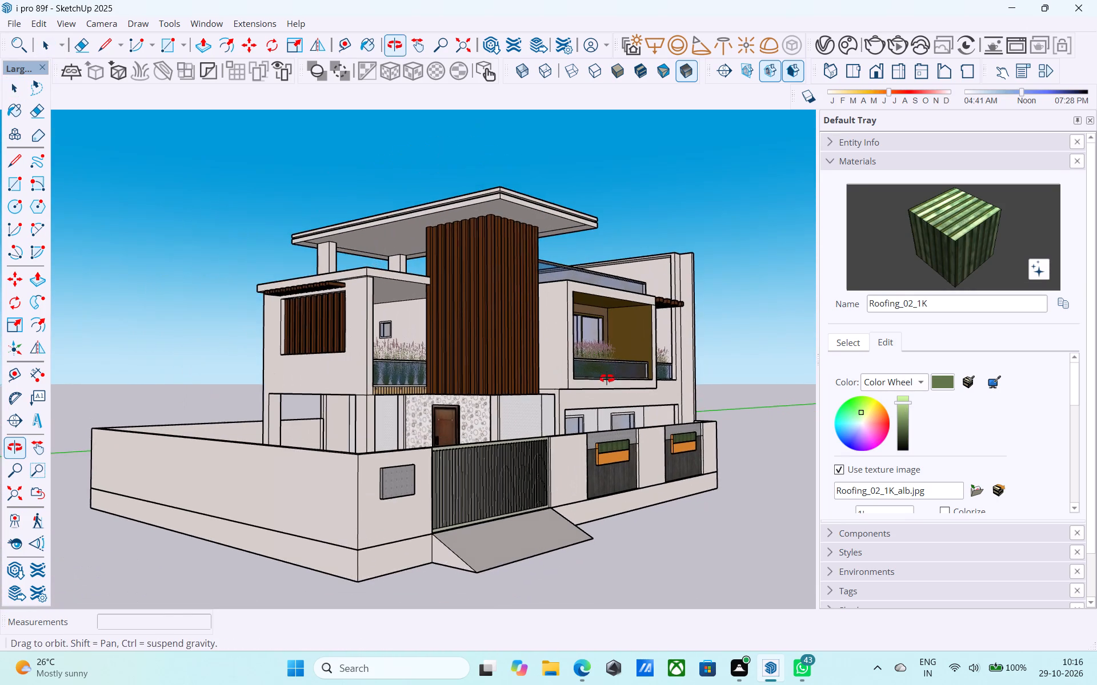
middle_drag(607, 378, 607, 380)
scroll(604, 373, down, 1)
shift+middle_drag(584, 414, 588, 402)
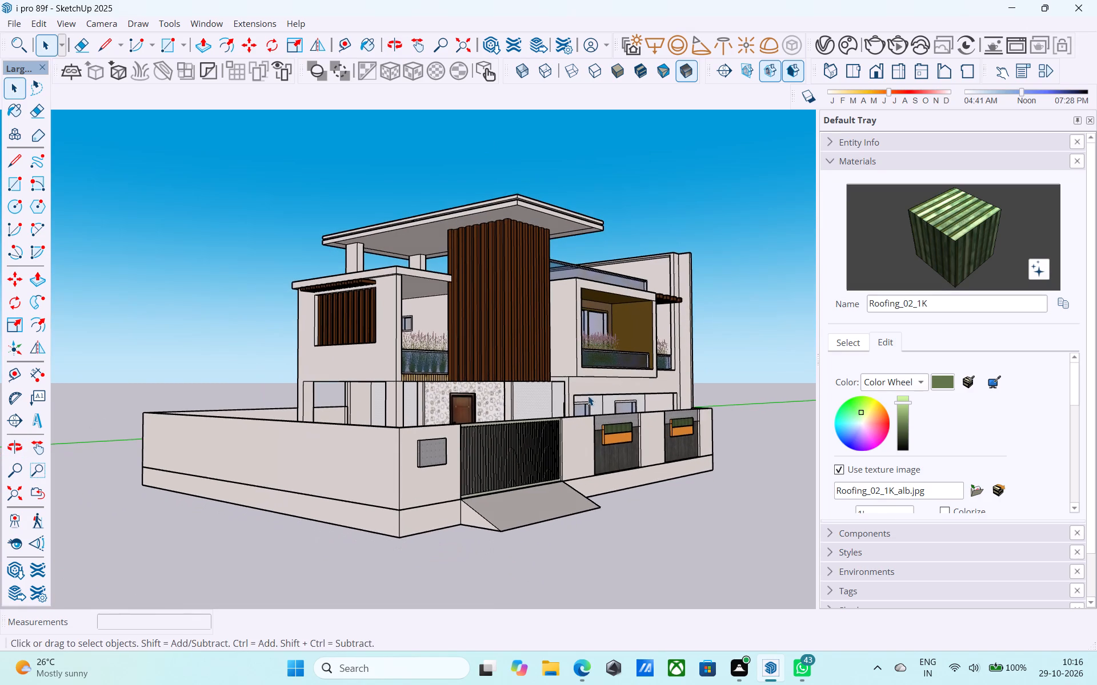
scroll(588, 396, up, 2)
middle_drag(588, 396, 576, 413)
middle_drag(569, 413, 548, 429)
scroll(548, 429, down, 1)
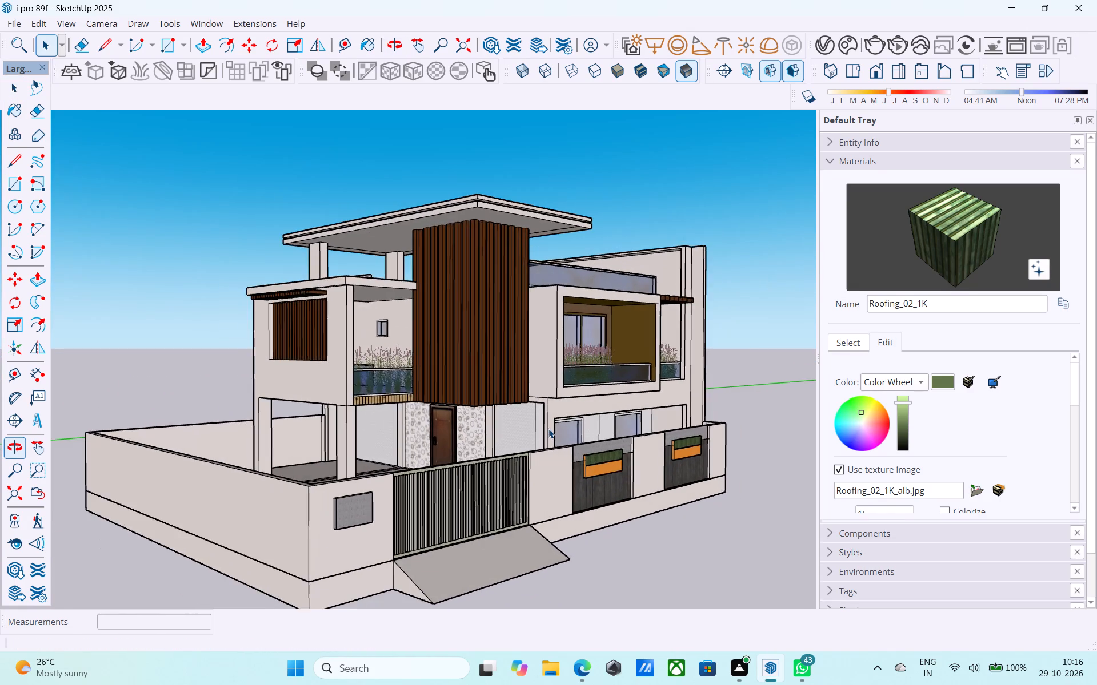
middle_drag(548, 429, 535, 442)
shift+middle_drag(564, 442, 555, 433)
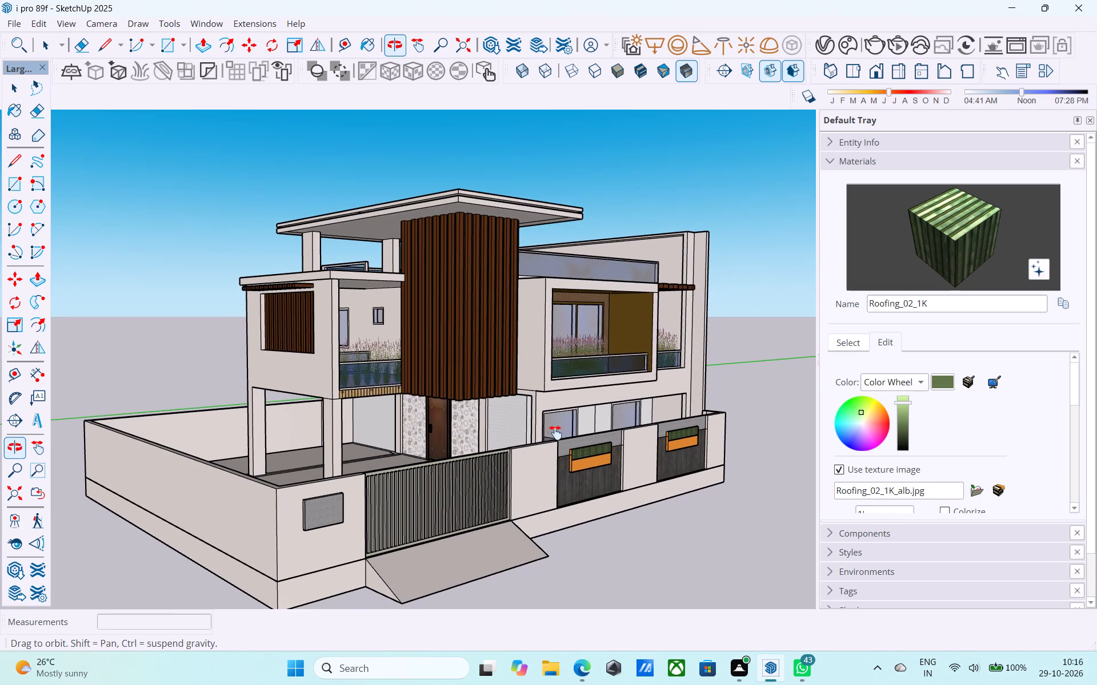
shift+middle_drag(555, 433, 533, 428)
shift+middle_drag(533, 428, 582, 414)
scroll(586, 410, up, 2)
scroll(587, 410, down, 2)
shift+middle_drag(587, 410, 574, 412)
middle_drag(578, 410, 562, 418)
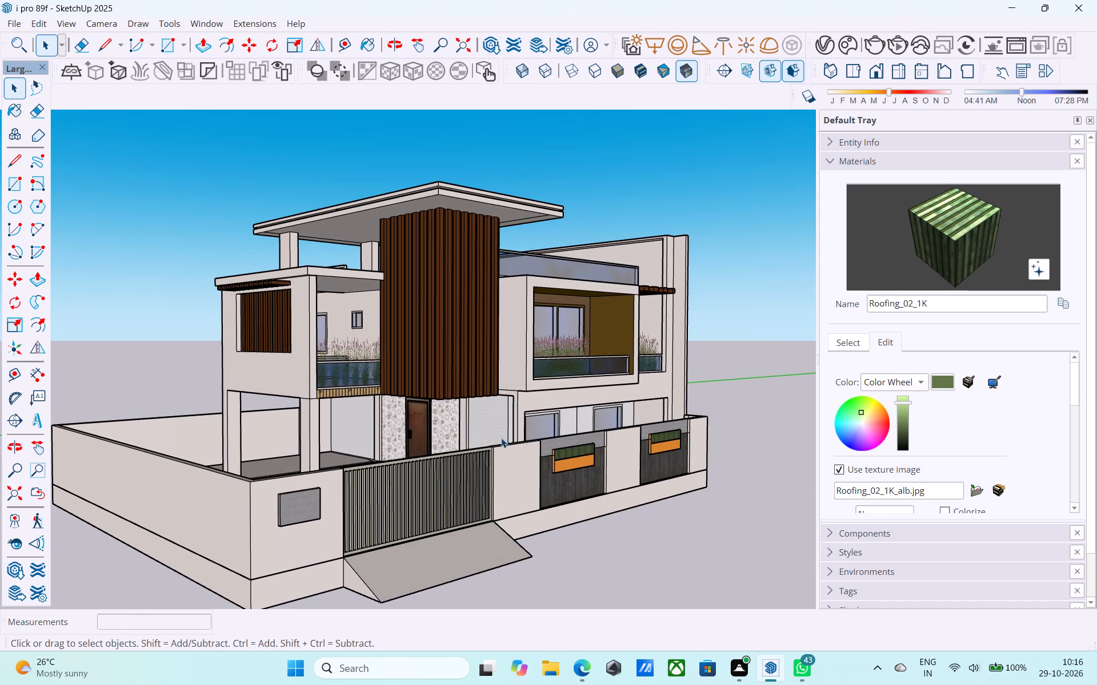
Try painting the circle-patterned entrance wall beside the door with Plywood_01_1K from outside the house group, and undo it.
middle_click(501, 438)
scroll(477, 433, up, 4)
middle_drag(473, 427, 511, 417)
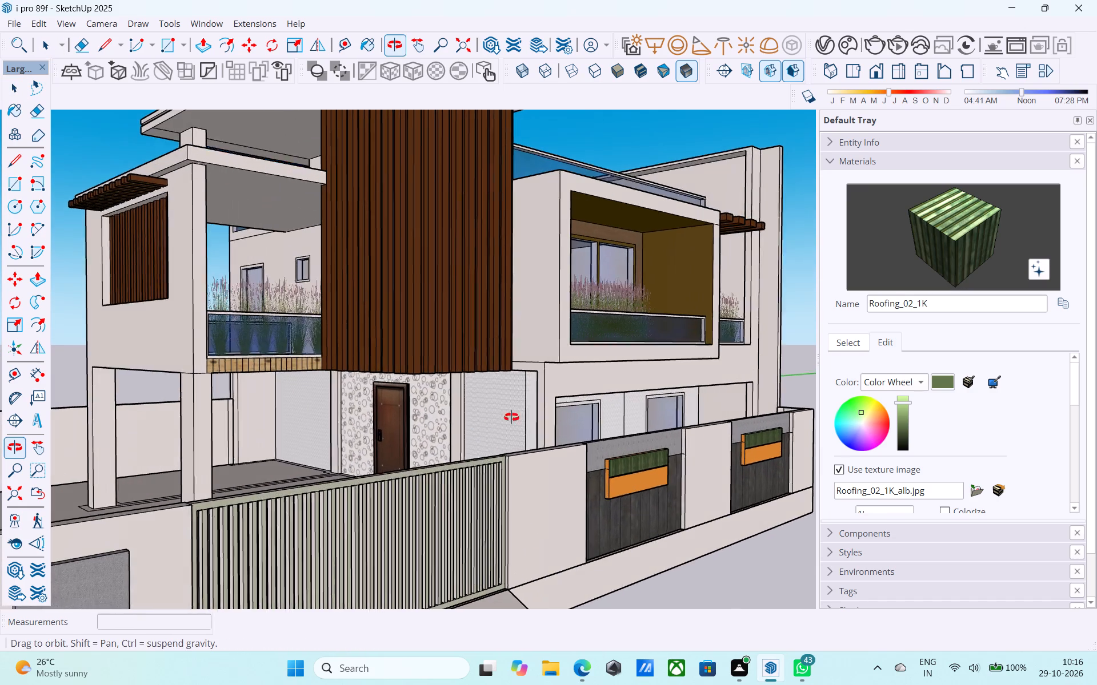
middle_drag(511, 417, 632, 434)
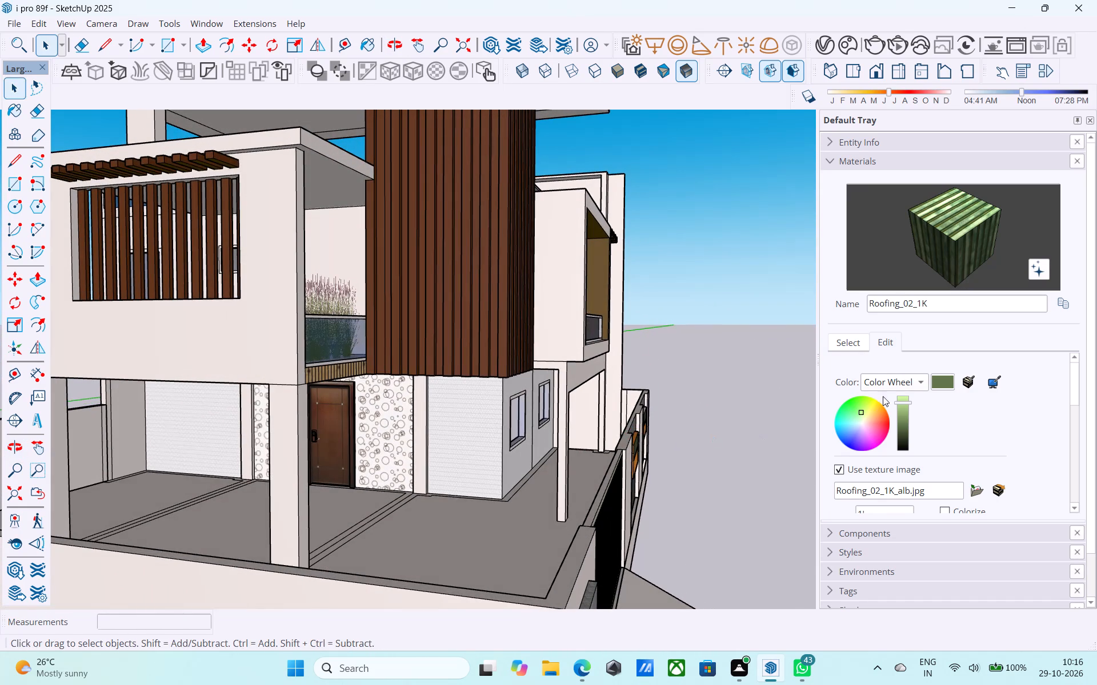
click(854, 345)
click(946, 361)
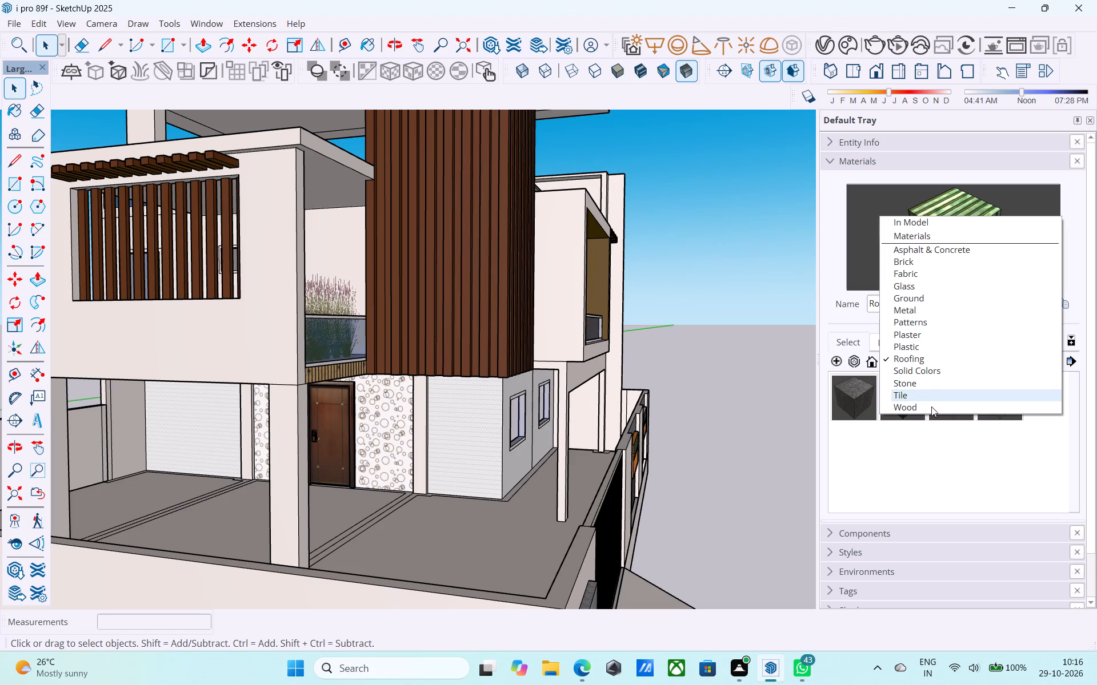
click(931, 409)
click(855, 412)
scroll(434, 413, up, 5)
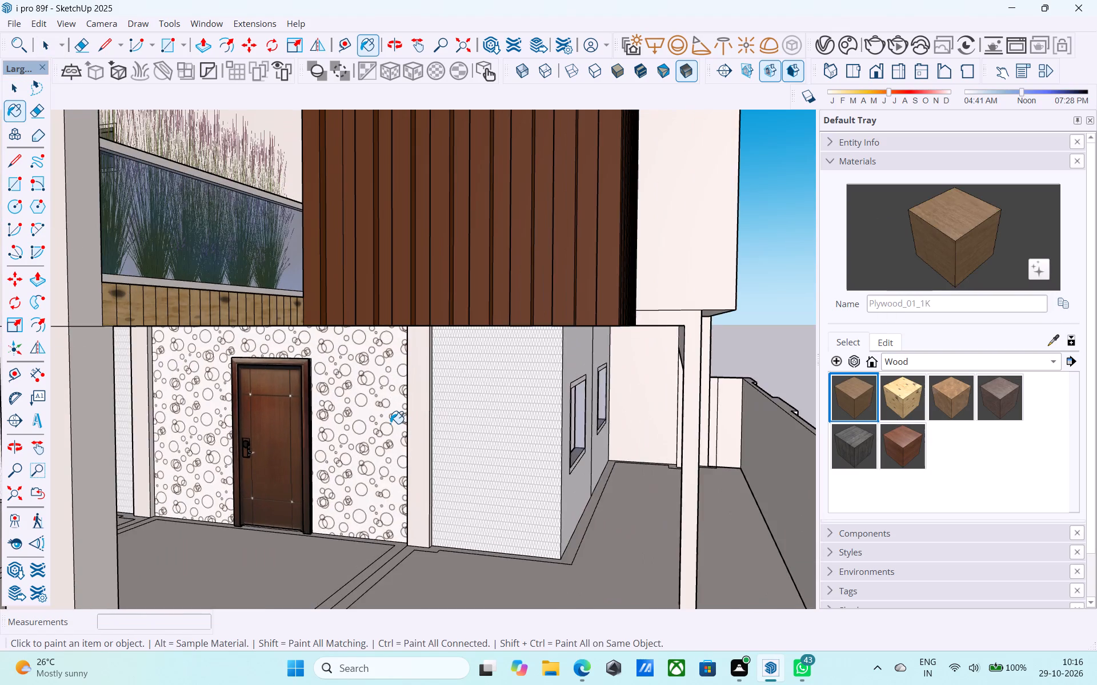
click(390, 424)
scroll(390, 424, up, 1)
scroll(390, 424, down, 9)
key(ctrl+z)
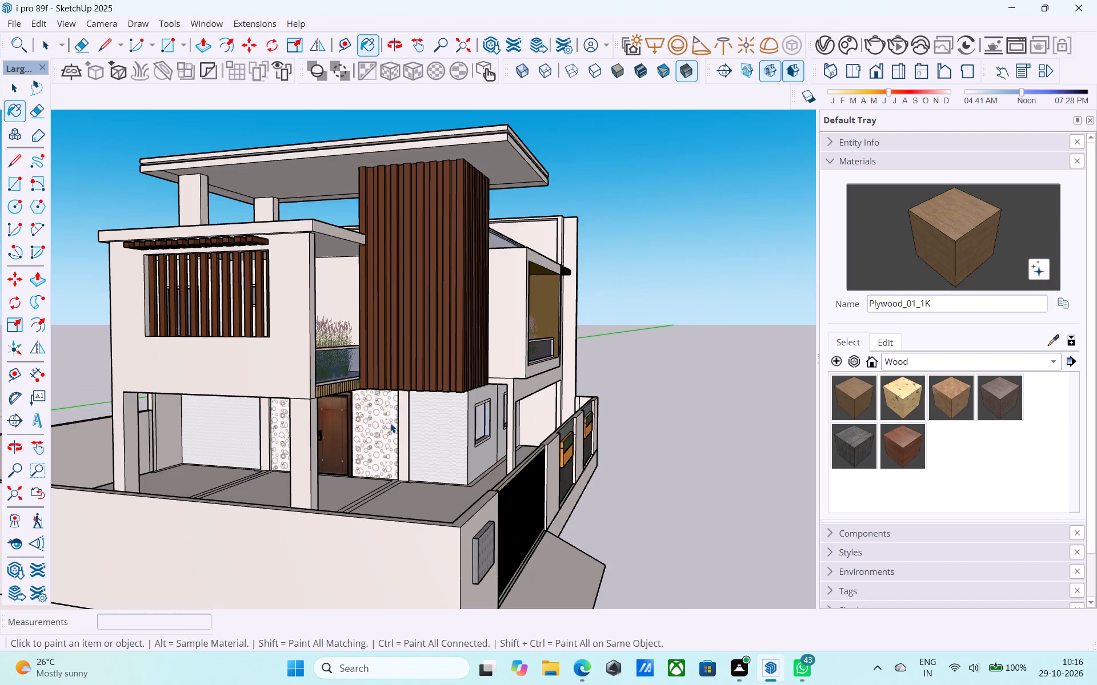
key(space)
Inside the house group, paint the circle-patterned entrance wall around the main door with the Wood_Floor_01_1K material.
double_click(390, 423)
click(389, 418)
scroll(389, 418, up, 4)
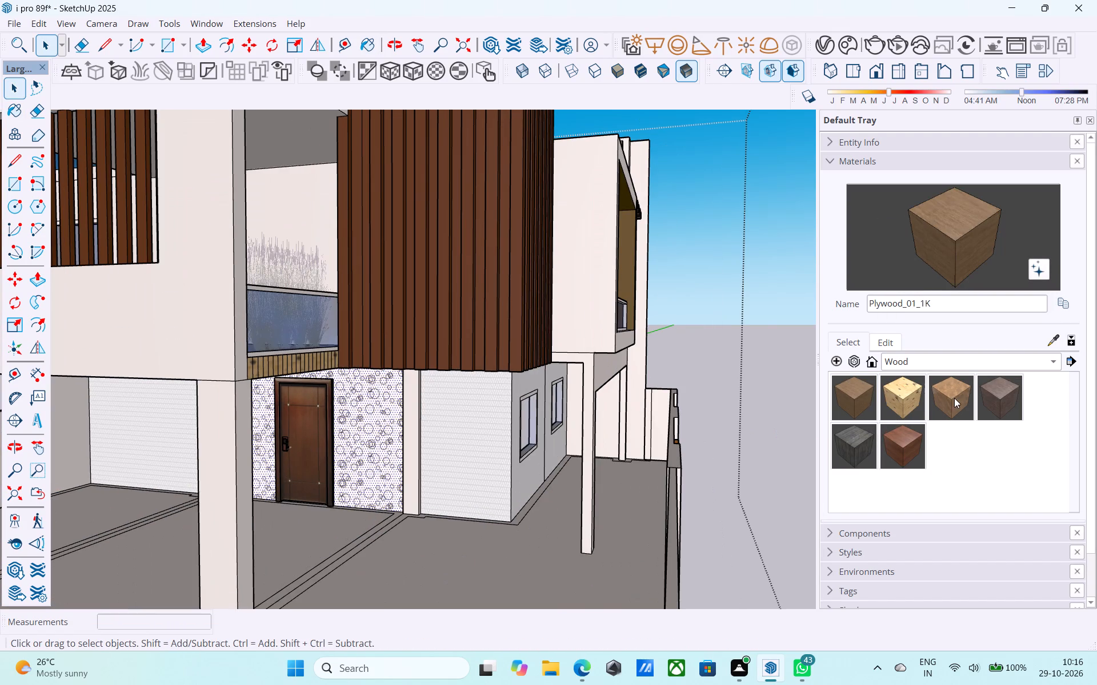
click(954, 397)
scroll(449, 423, up, 2)
click(383, 422)
scroll(383, 422, down, 5)
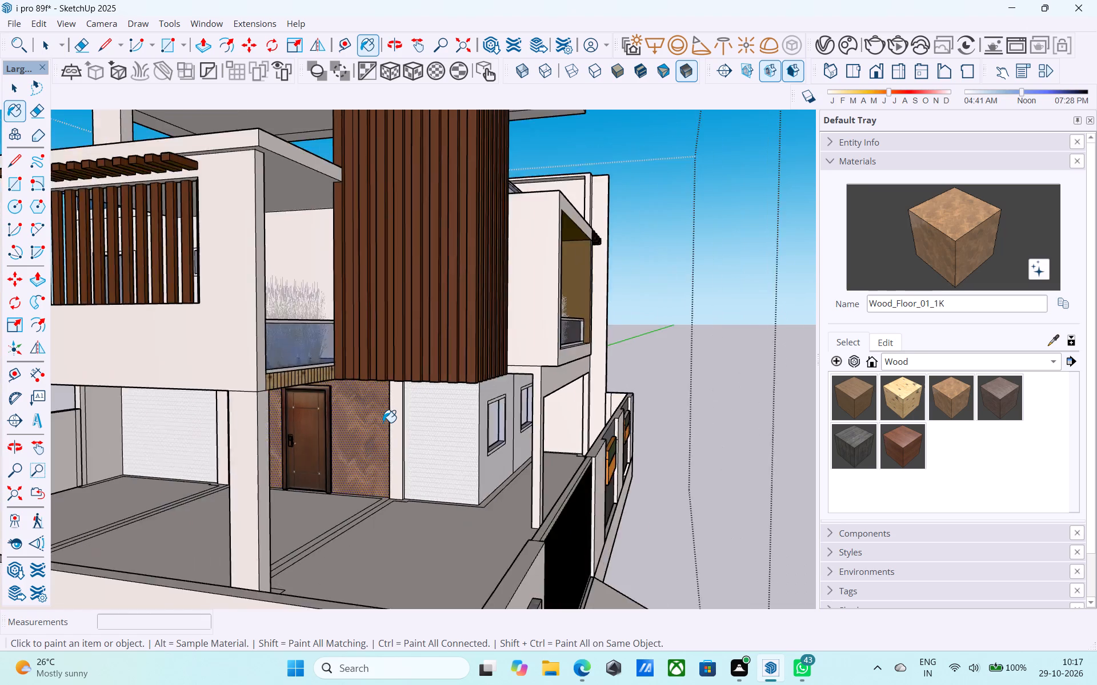
scroll(383, 422, down, 2)
Adjust the brightness of Wood_Floor_01_1K to a slightly lighter brown.
middle_drag(383, 422, 332, 418)
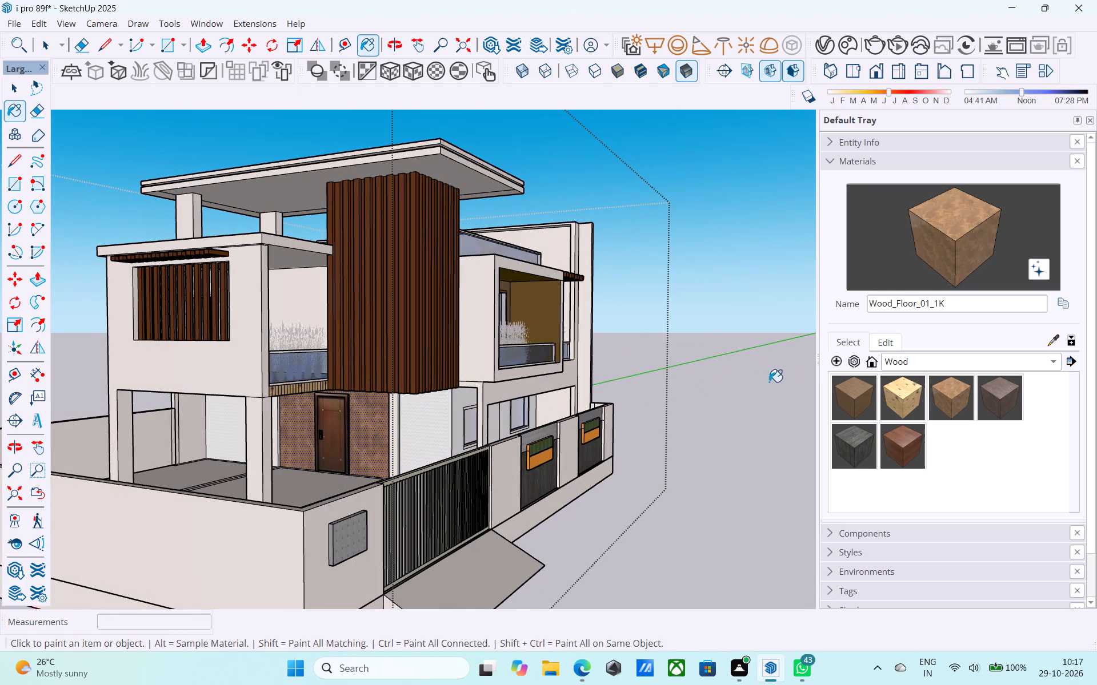
click(883, 341)
drag(899, 416, 902, 408)
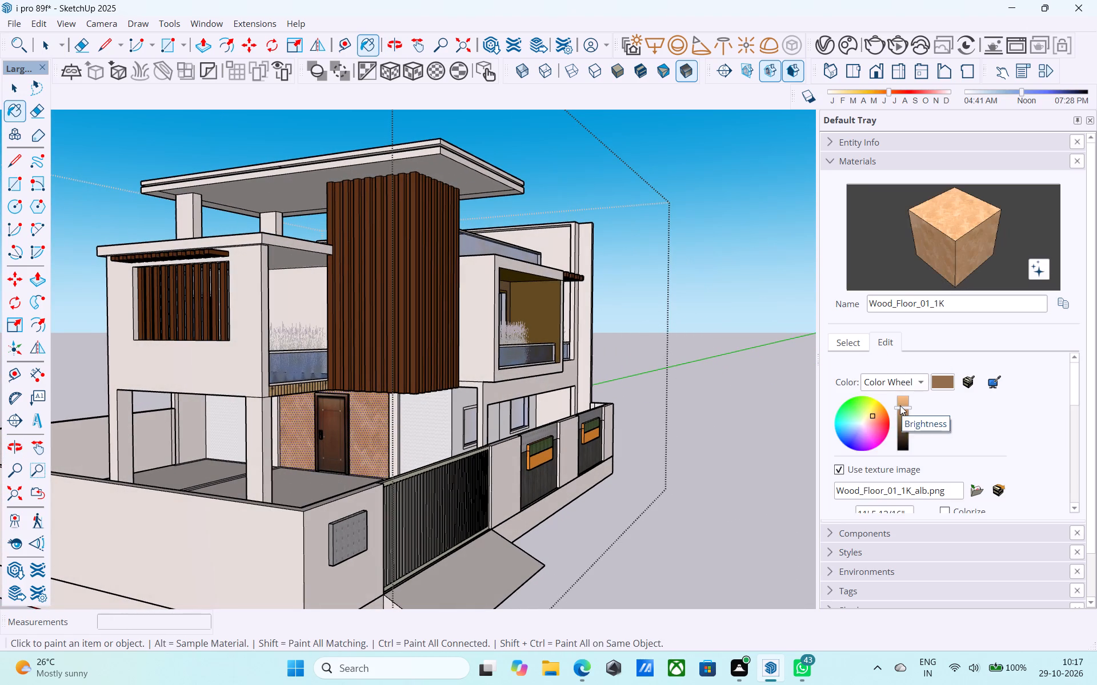
drag(900, 405, 899, 416)
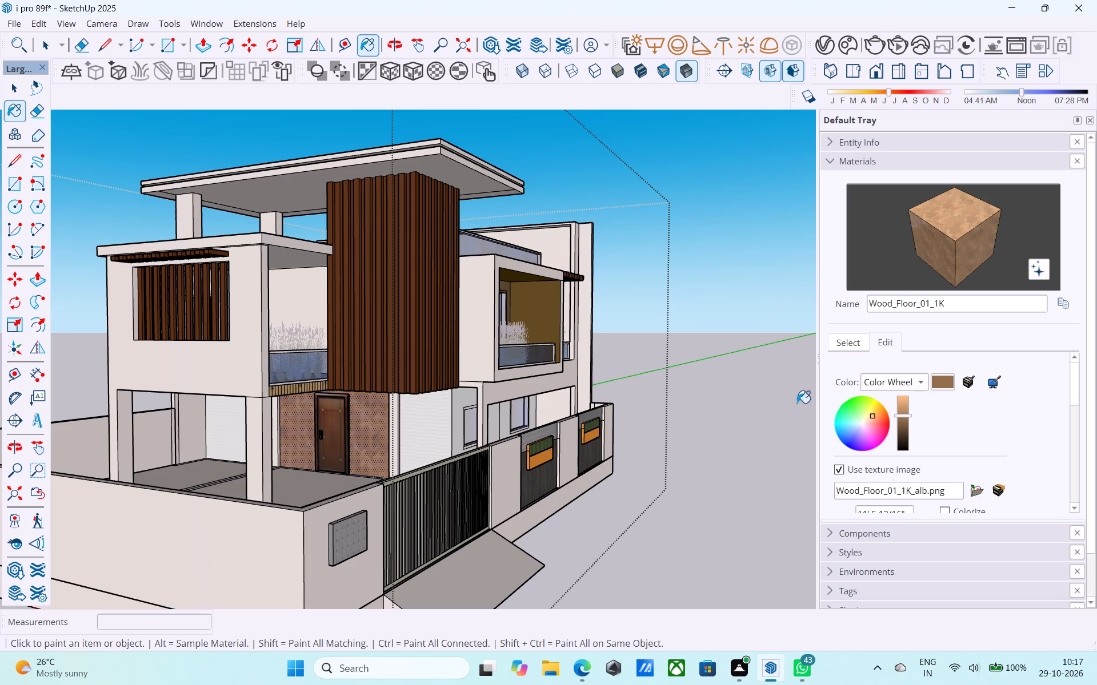
Leave the house group and examine the entrance wall's wood finish from the front, from an angle and close up.
key(space)
key(space)
click(723, 396)
middle_drag(714, 397, 643, 402)
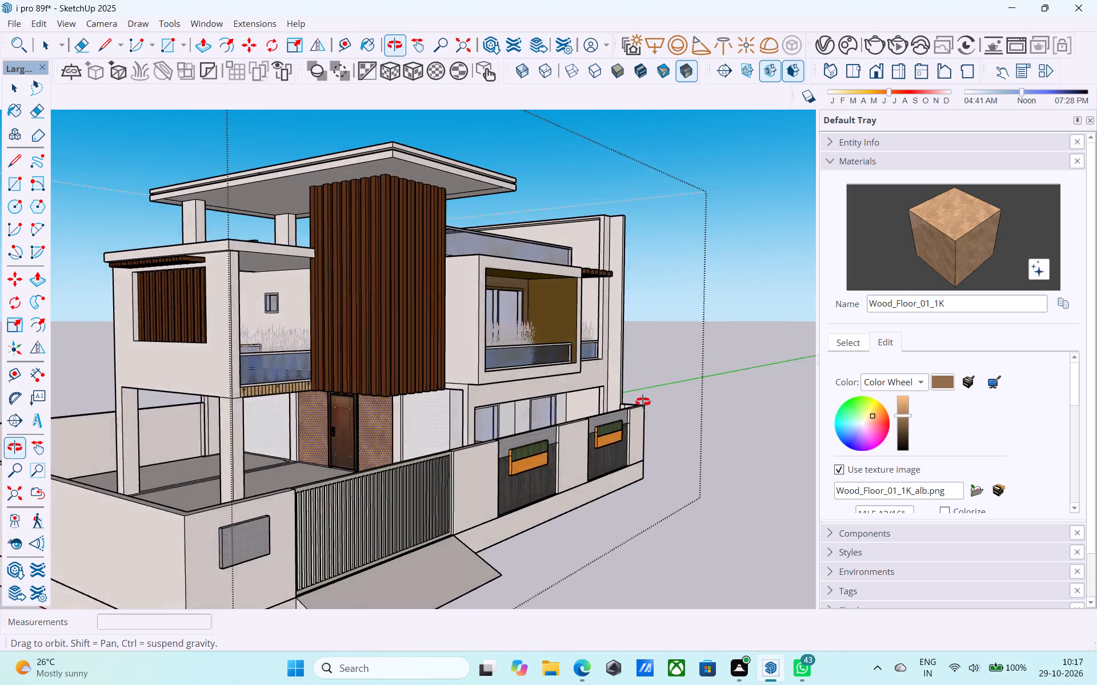
middle_drag(643, 402, 448, 413)
scroll(431, 413, down, 4)
key(space)
click(750, 324)
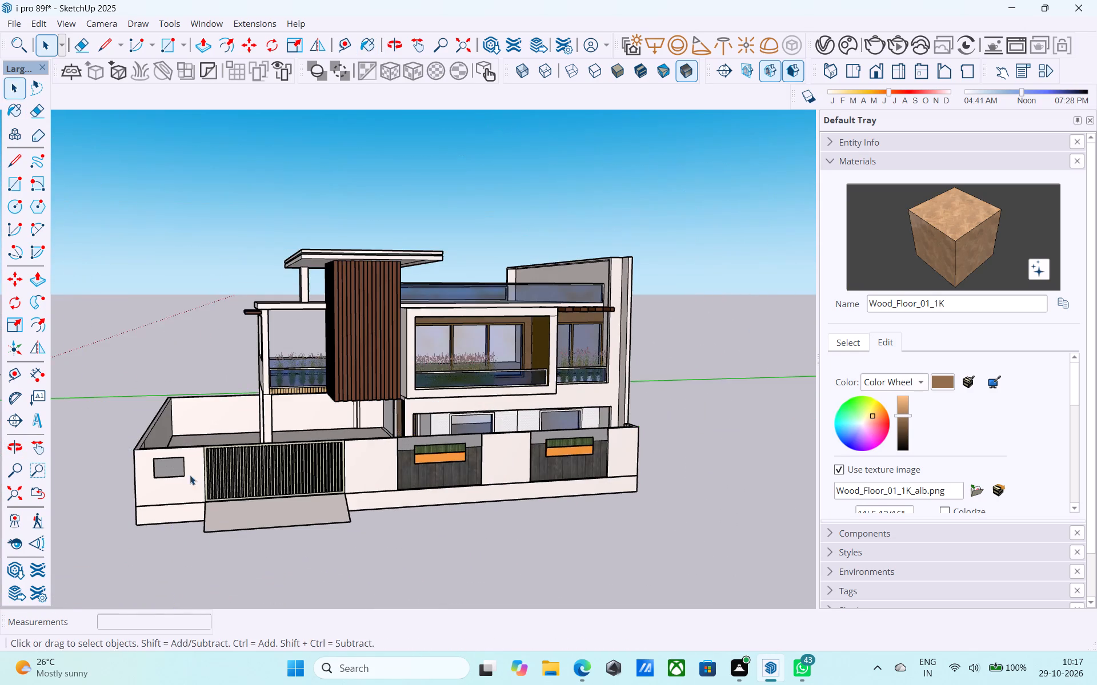
middle_drag(190, 475, 462, 449)
scroll(474, 442, up, 5)
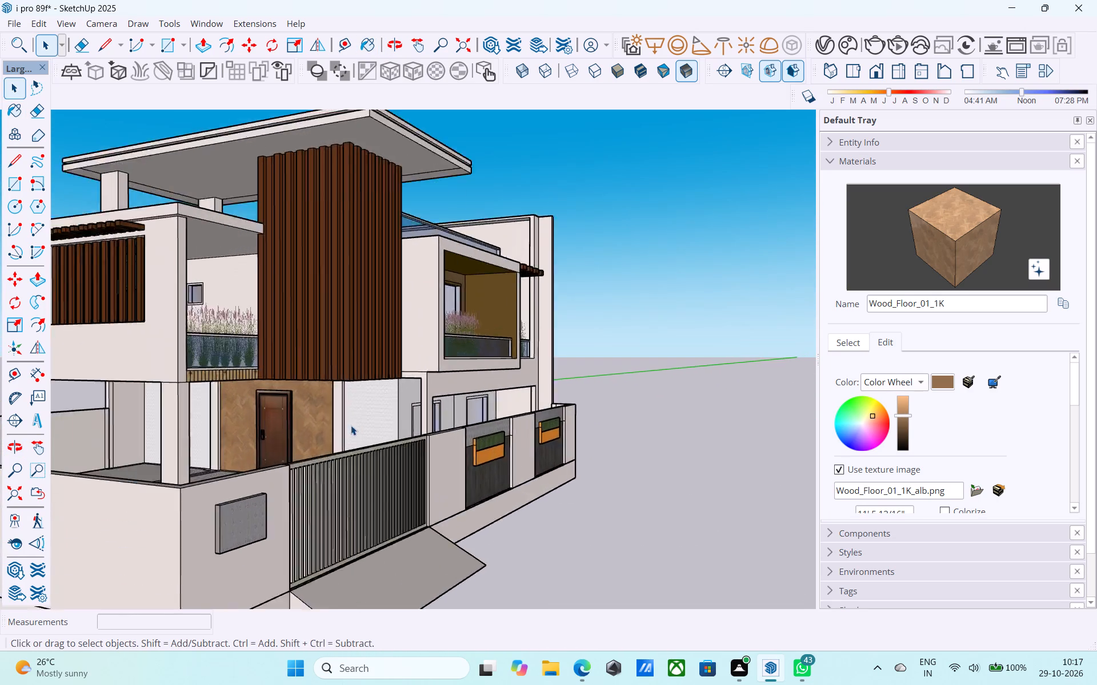
scroll(351, 425, up, 10)
middle_drag(231, 424, 270, 414)
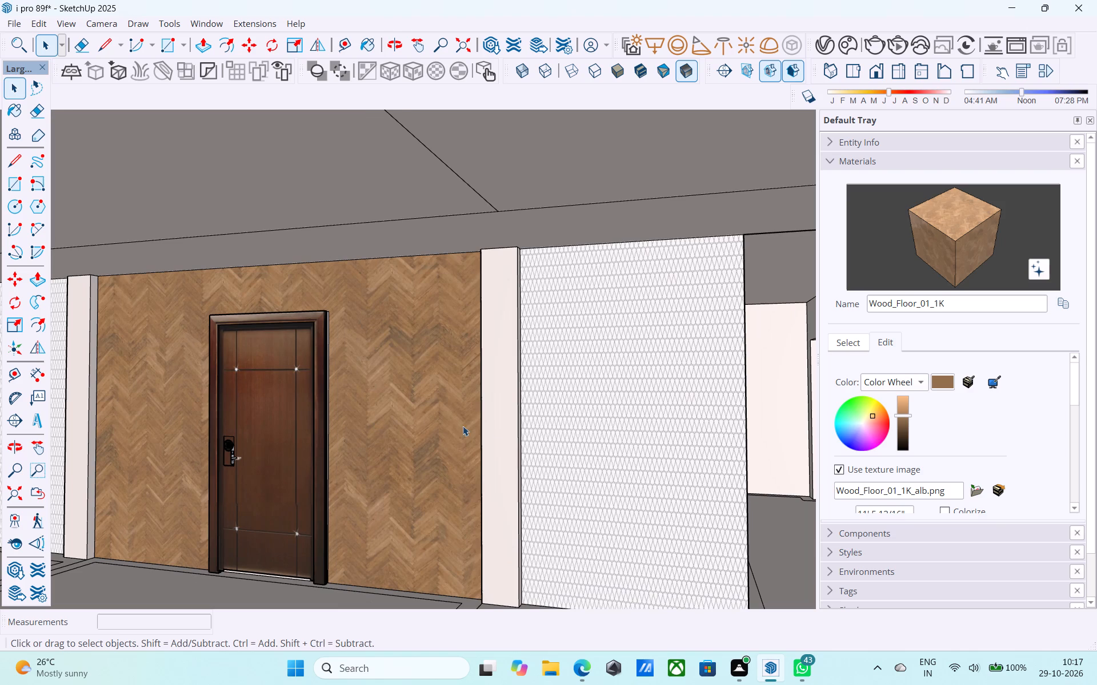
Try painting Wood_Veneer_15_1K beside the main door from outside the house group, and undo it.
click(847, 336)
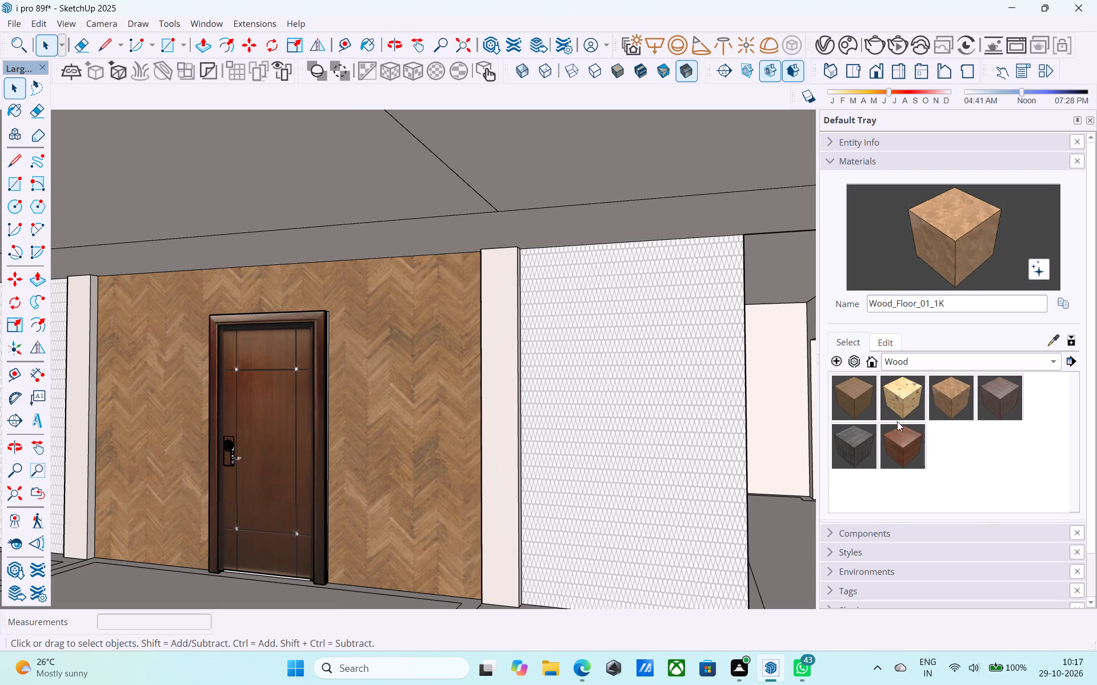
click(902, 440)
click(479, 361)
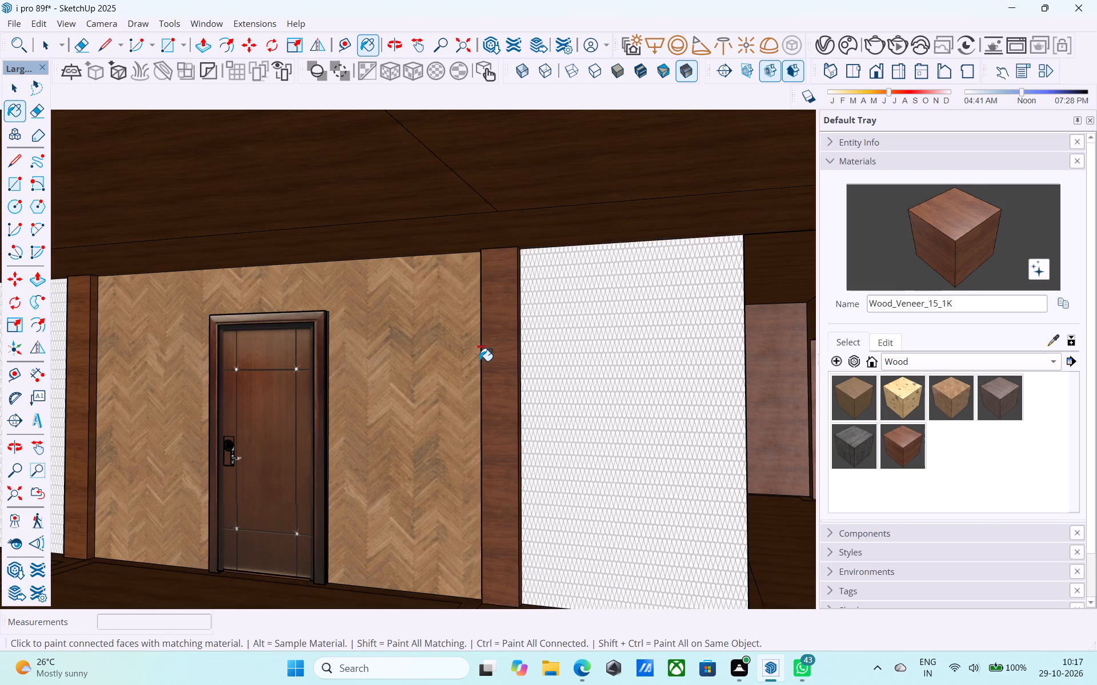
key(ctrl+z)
Inside the house group, repaint the entrance wall around the main door with the Wood_Veneer_15_1K material.
key(space)
double_click(447, 355)
click(429, 341)
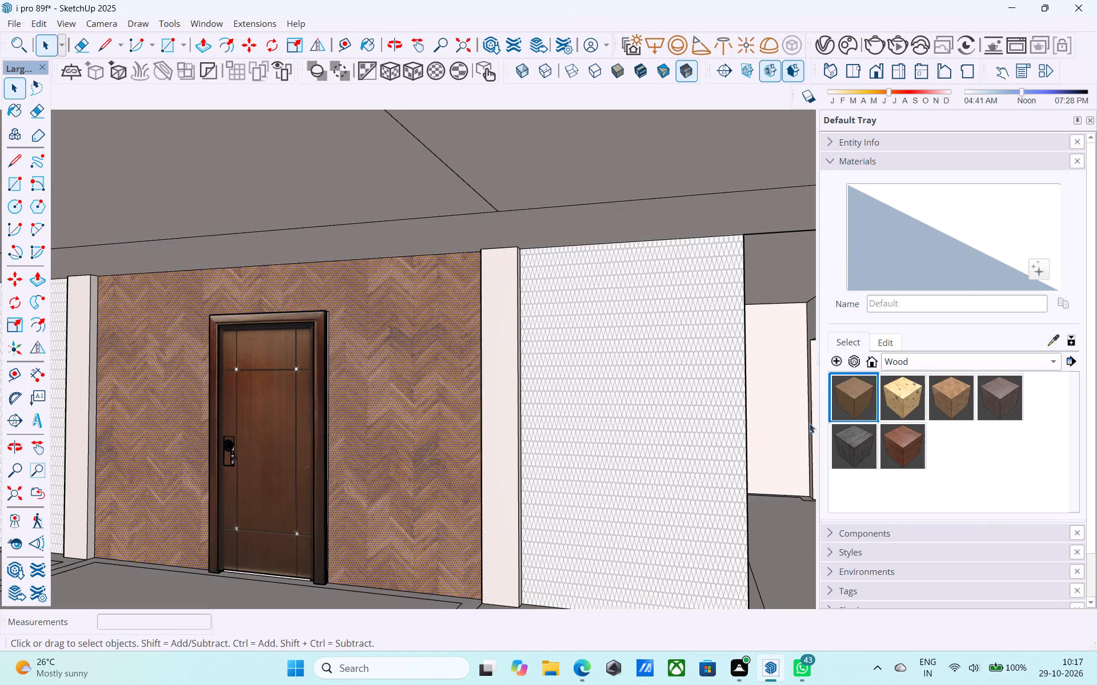
click(899, 434)
click(429, 373)
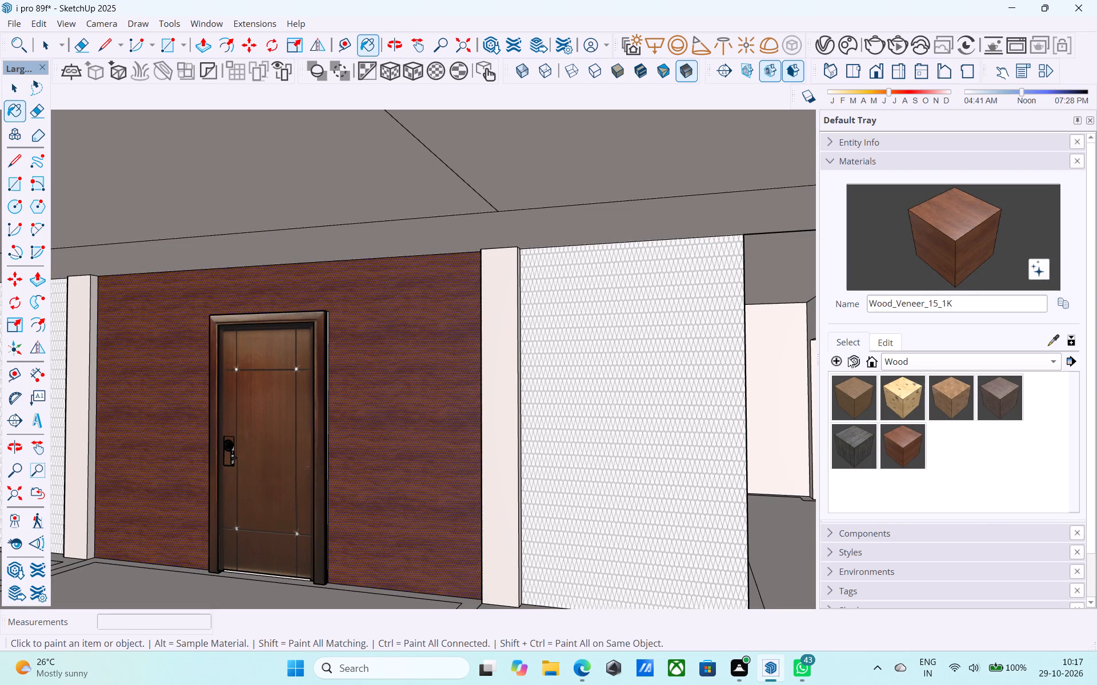
Shift the Wood_Veneer_15_1K material's colour from reddish to a yellower brown.
click(876, 344)
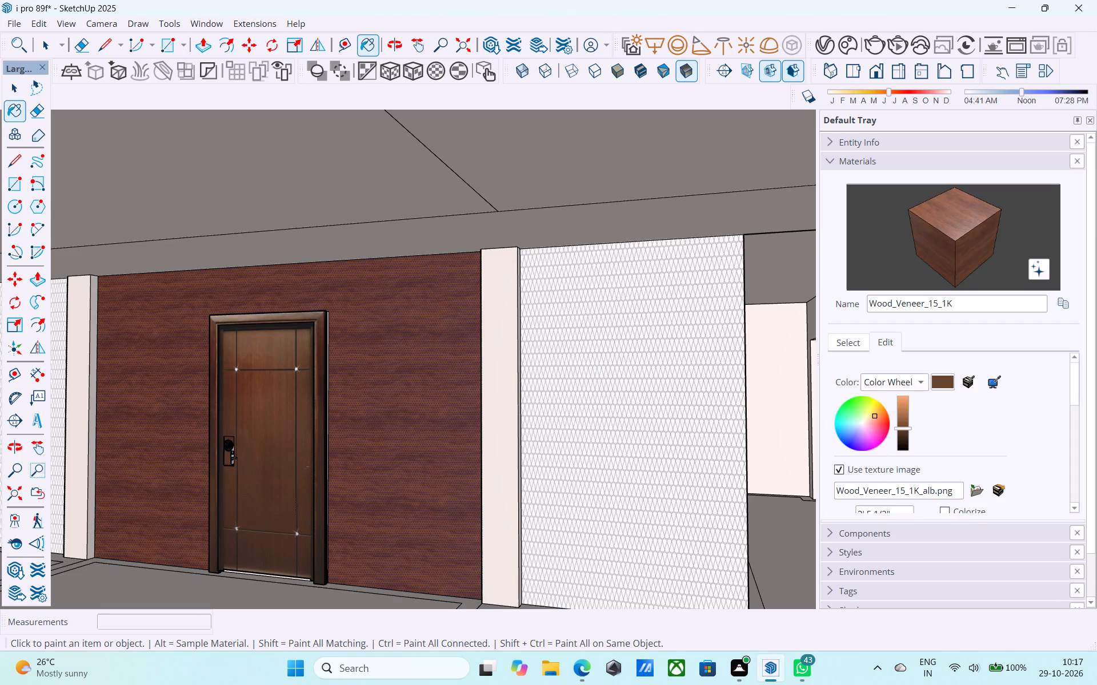
click(874, 416)
key(space)
Examine the recoloured entrance wall and the house front from several angles and distances.
middle_drag(765, 416, 505, 416)
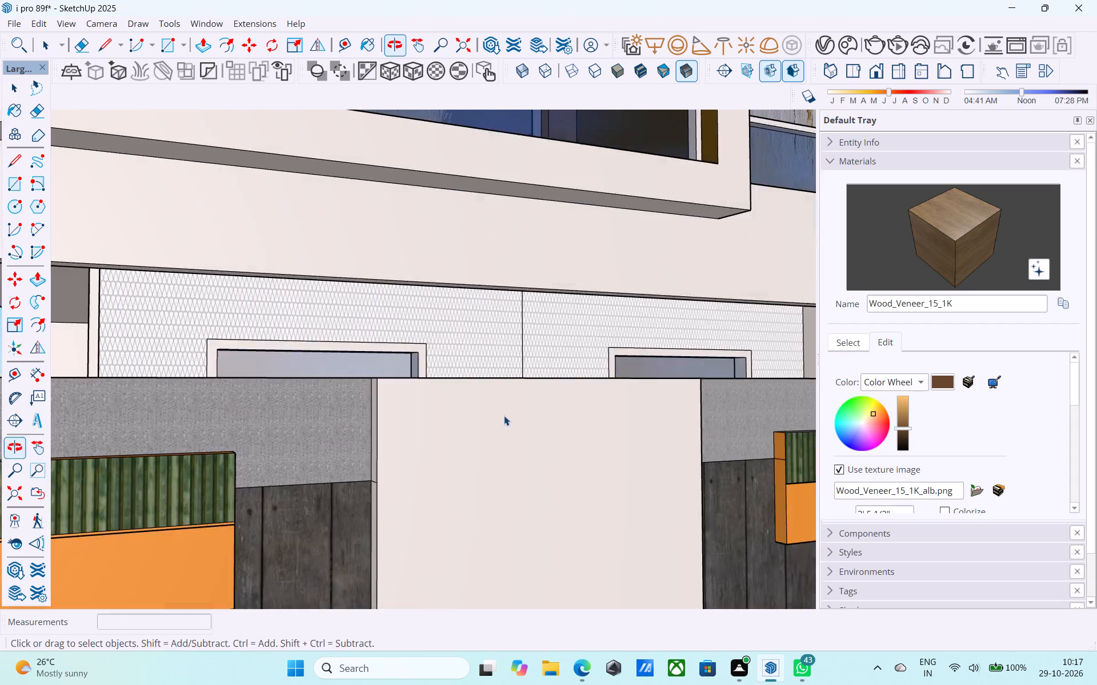
scroll(503, 414, down, 16)
click(783, 344)
middle_drag(505, 412, 563, 425)
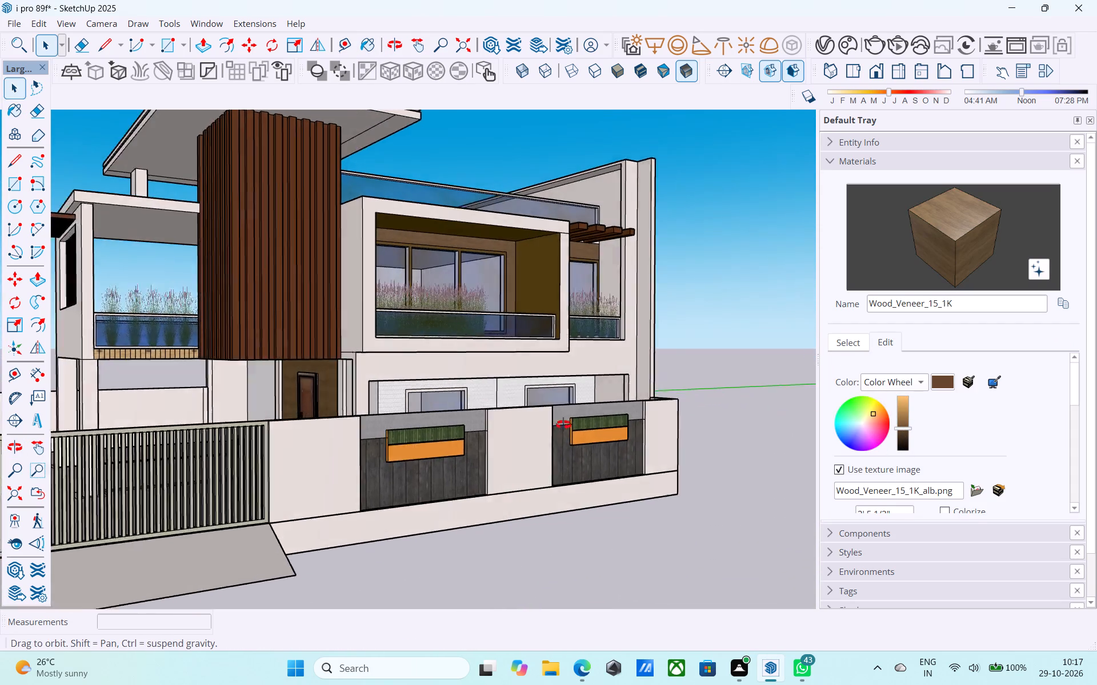
middle_drag(563, 425, 750, 430)
scroll(756, 412, down, 3)
middle_drag(680, 425, 590, 428)
scroll(362, 403, up, 12)
middle_drag(353, 409, 439, 402)
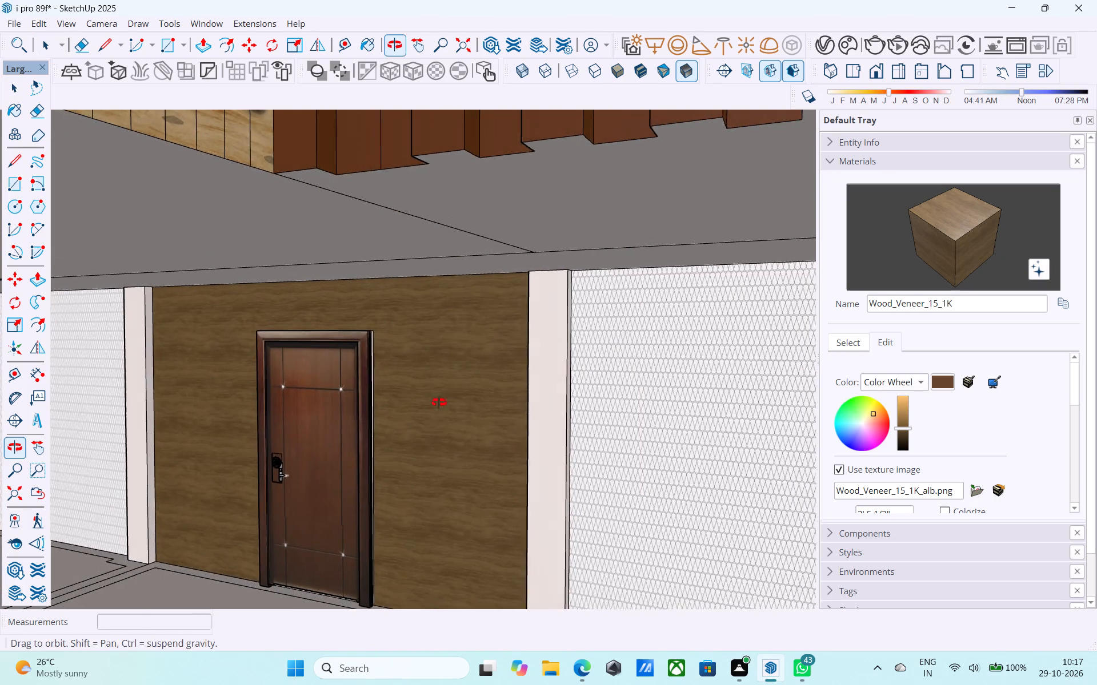
middle_drag(439, 402, 445, 401)
middle_drag(449, 401, 598, 386)
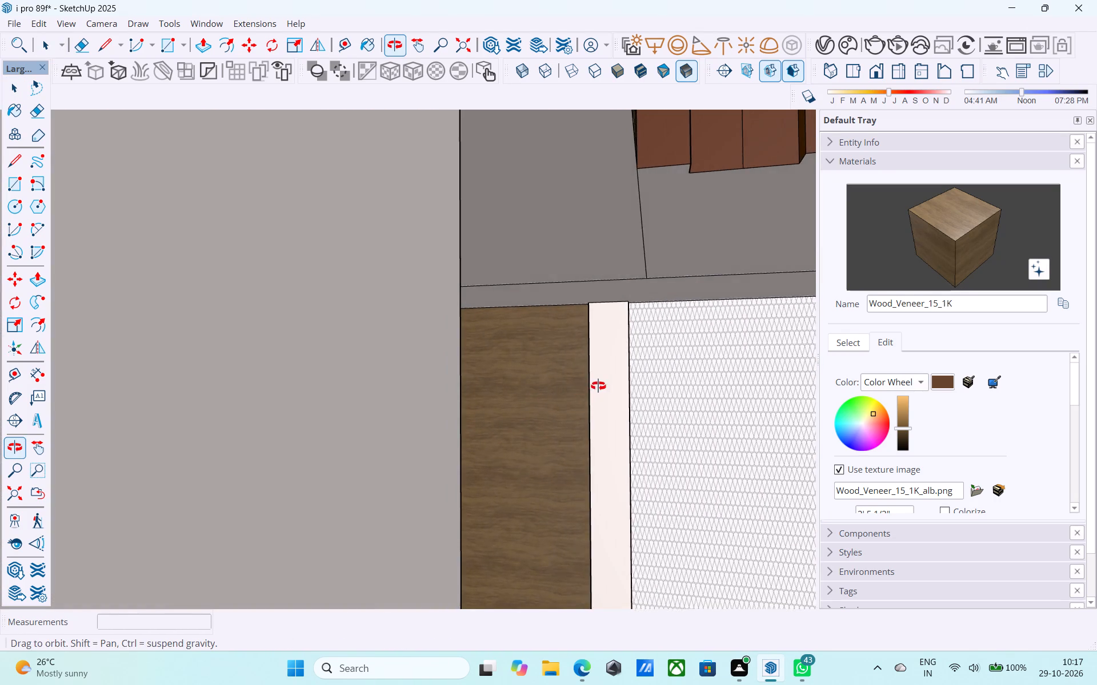
middle_drag(598, 386, 572, 392)
scroll(565, 388, down, 1)
middle_drag(528, 400, 479, 410)
scroll(481, 409, down, 7)
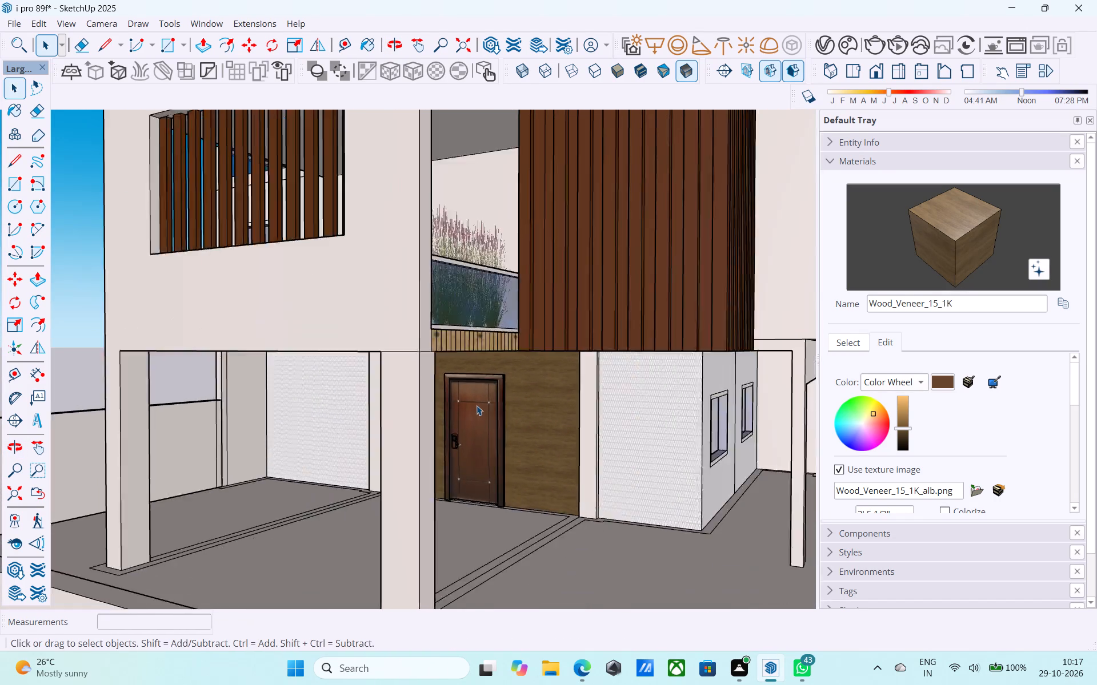
scroll(477, 405, down, 9)
middle_drag(525, 400, 438, 418)
Save the model, purging its unused items.
key(ctrl+s)
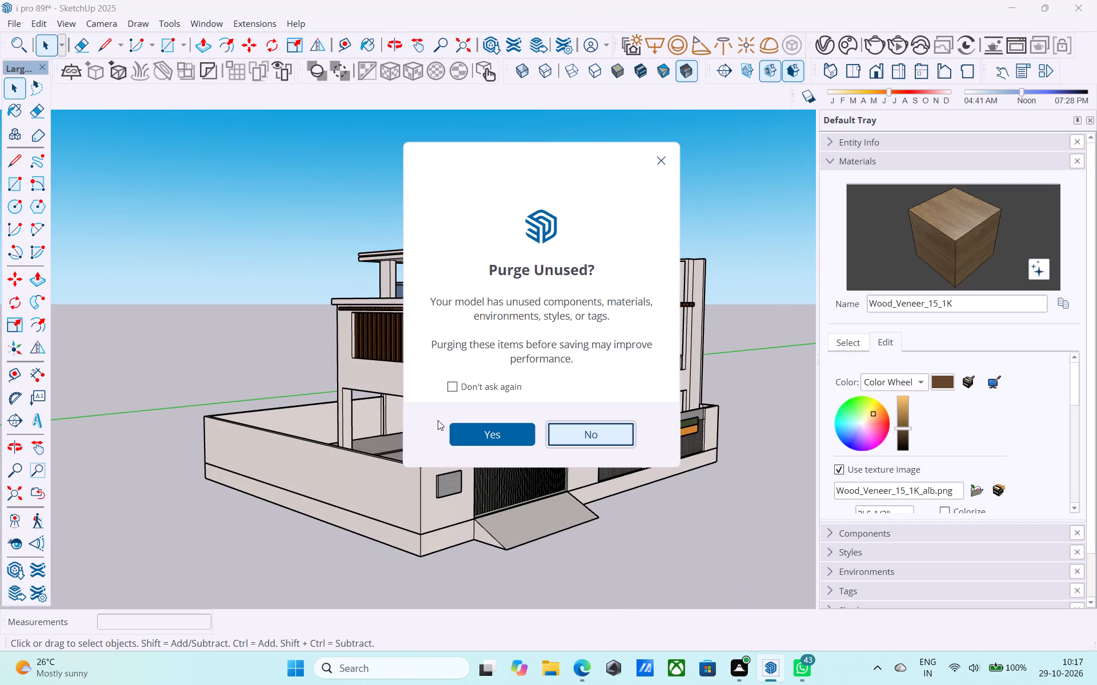
click(497, 441)
key(ctrl+s)
Examine the whole house and compound wall from the corner and the front.
scroll(497, 425, down, 3)
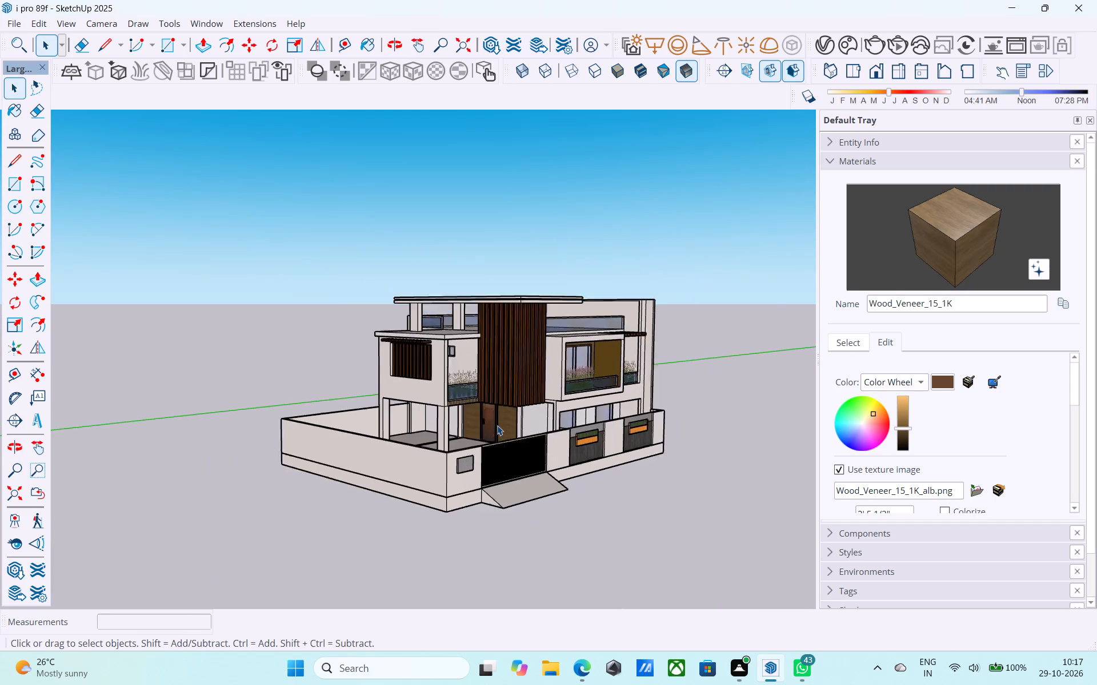
scroll(497, 425, down, 1)
middle_drag(497, 425, 491, 388)
scroll(501, 387, up, 7)
shift+middle_click(594, 424)
middle_click(591, 420)
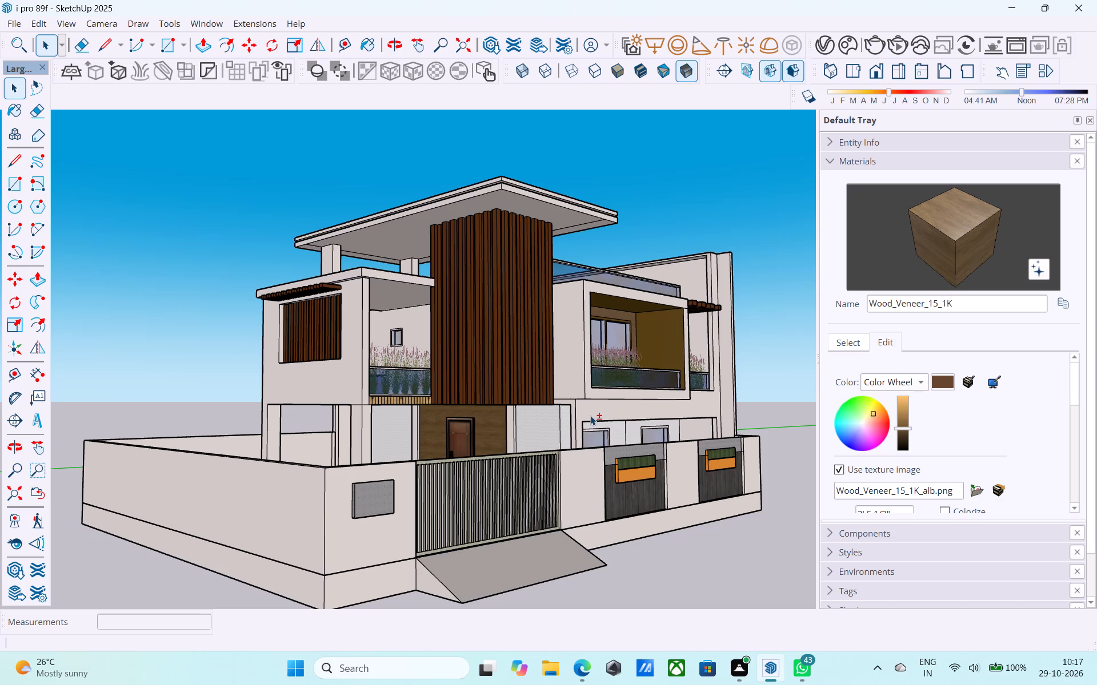
scroll(620, 684, down, 1)
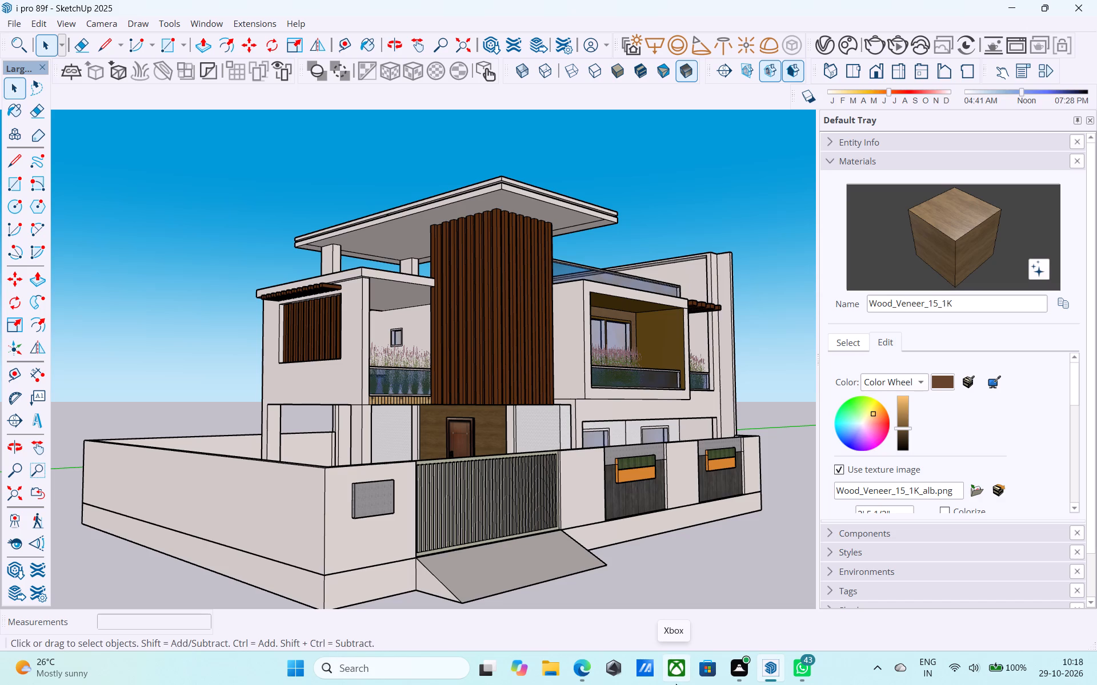
scroll(699, 559, down, 3)
middle_drag(683, 549, 520, 557)
Inside the house group, paint the front roof-terrace glass railing frame with Wood_Veneer_15_1K.
click(978, 244)
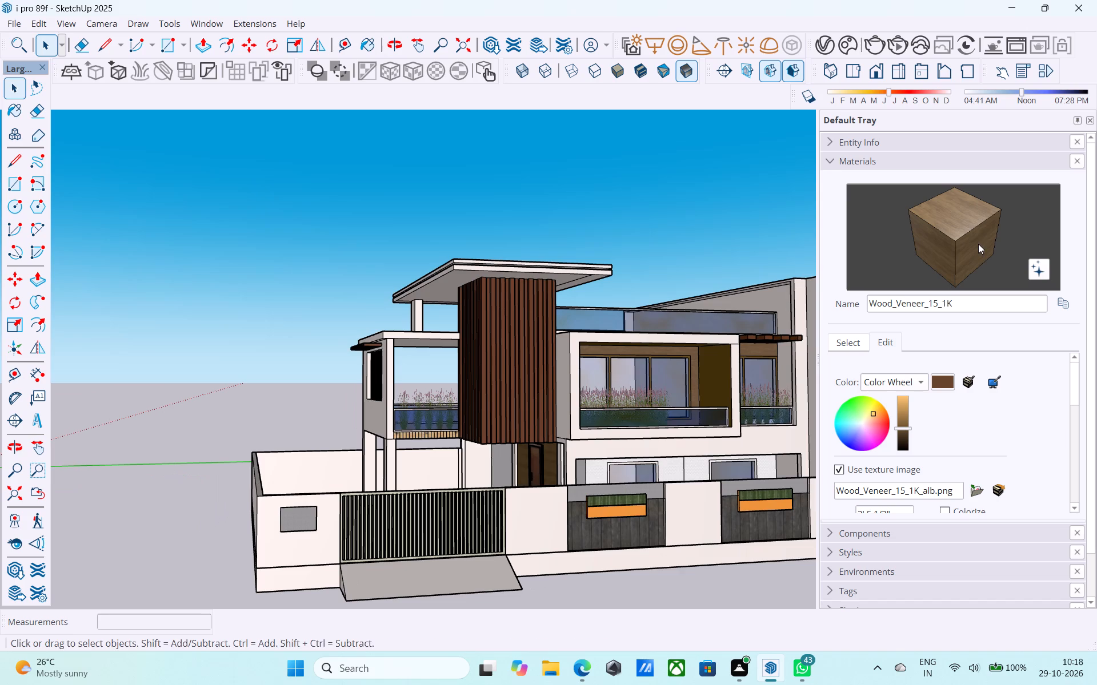
scroll(591, 324, up, 9)
scroll(588, 323, down, 3)
key(space)
double_click(513, 367)
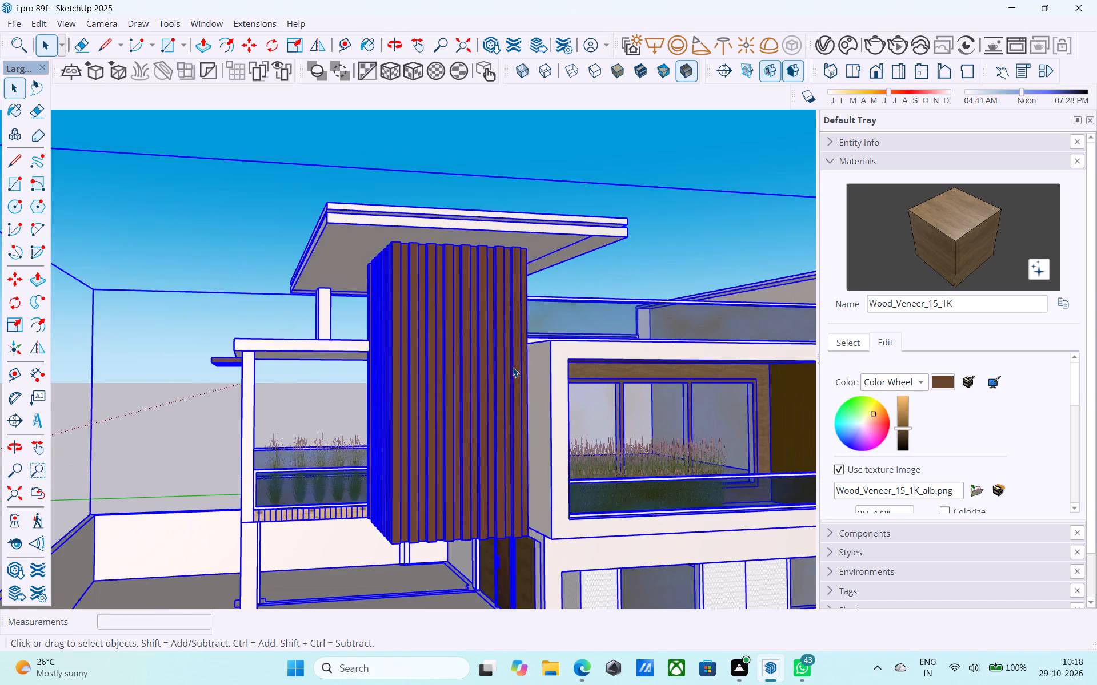
scroll(556, 357, down, 2)
shift+middle_drag(556, 357, 254, 472)
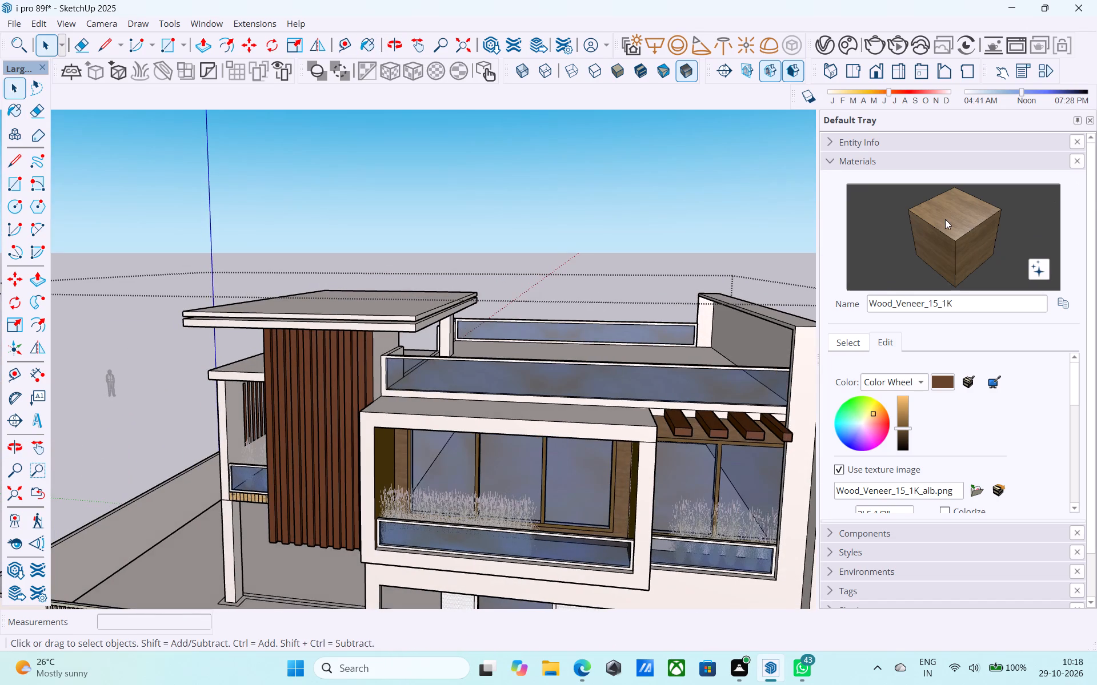
click(945, 219)
scroll(367, 390, up, 11)
click(401, 331)
scroll(412, 313, down, 1)
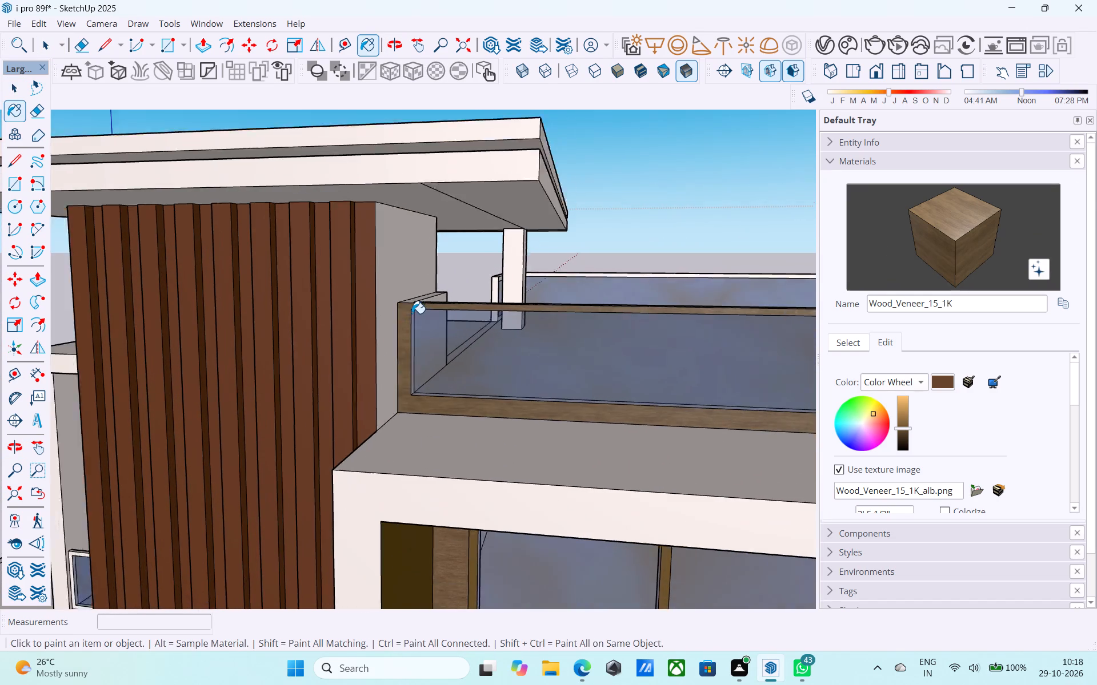
Paint the frames of the two adjoining first-floor front balcony glass railings with Wood_Veneer_15_1K.
scroll(412, 313, down, 11)
middle_drag(405, 331, 827, 337)
middle_drag(748, 348, 457, 340)
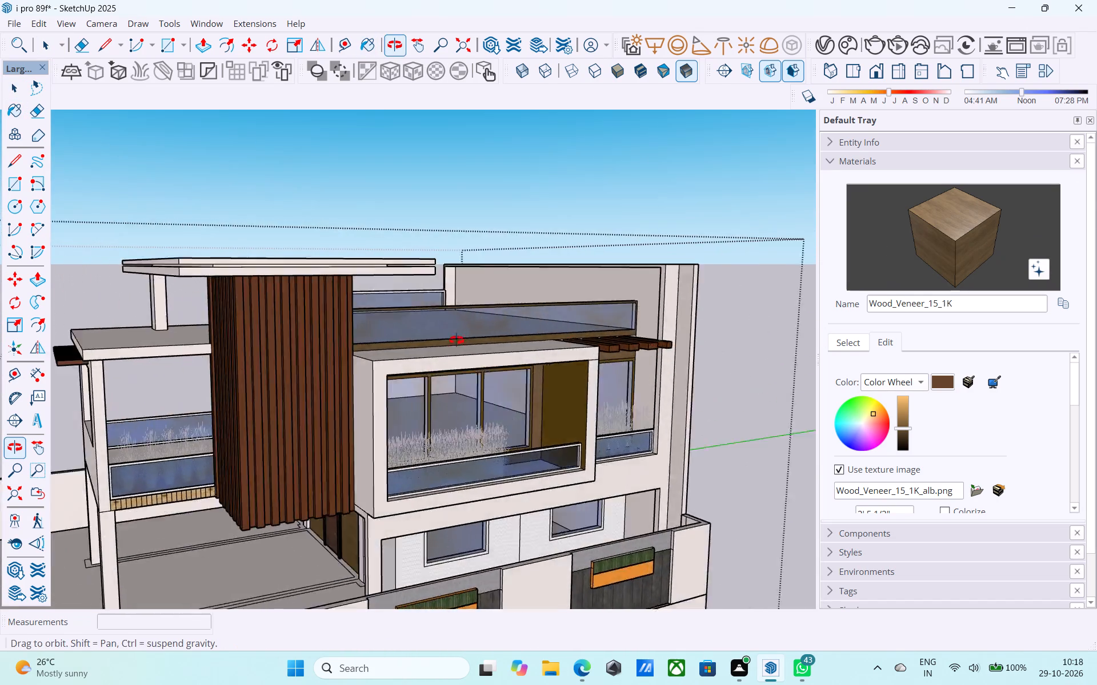
middle_drag(457, 340, 394, 347)
scroll(547, 493, up, 12)
click(601, 435)
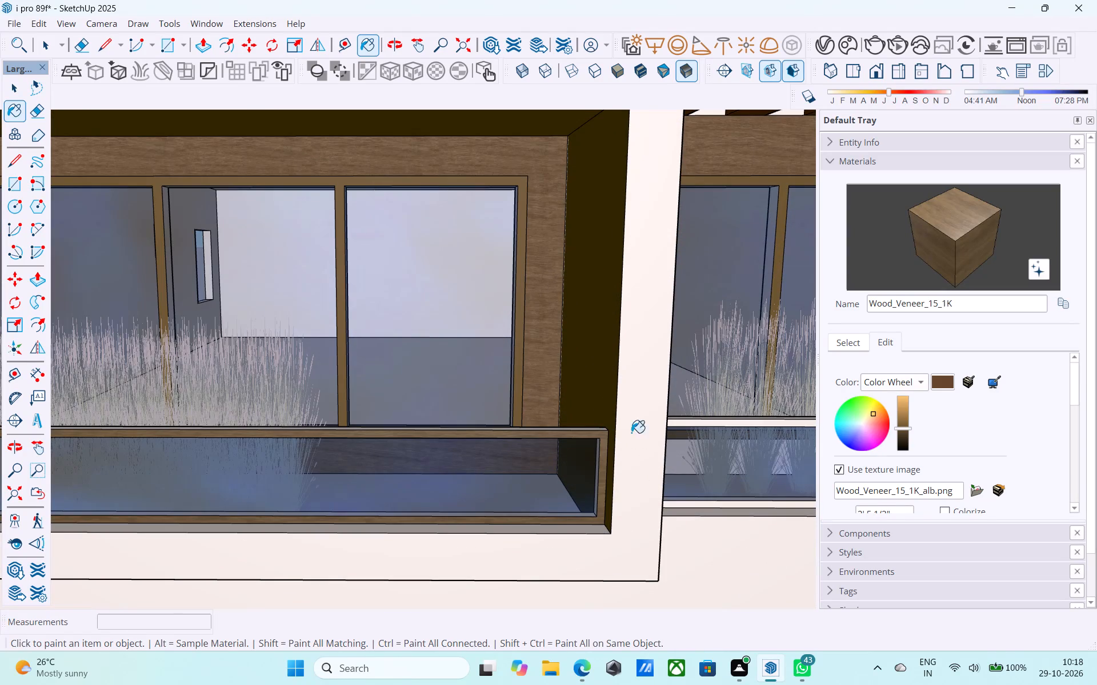
click(709, 421)
Paint the frames of both ground-floor front windows with Wood_Veneer_15_1K.
scroll(710, 421, down, 15)
scroll(547, 578, up, 3)
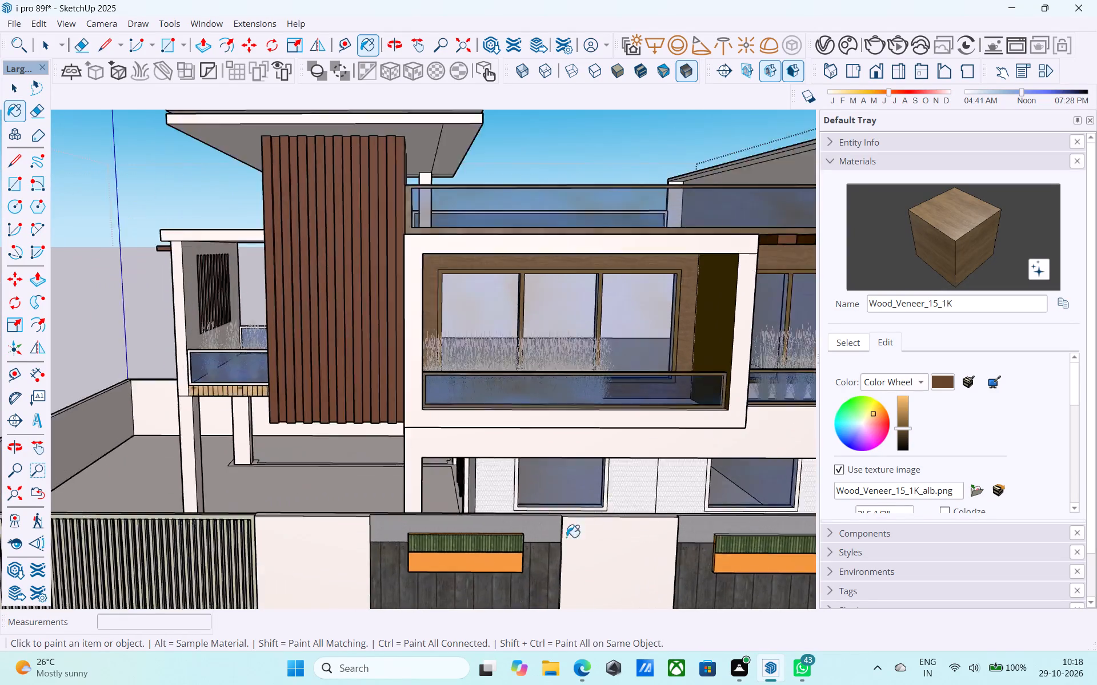
scroll(566, 537, up, 9)
click(620, 485)
shift+middle_drag(626, 479, 326, 430)
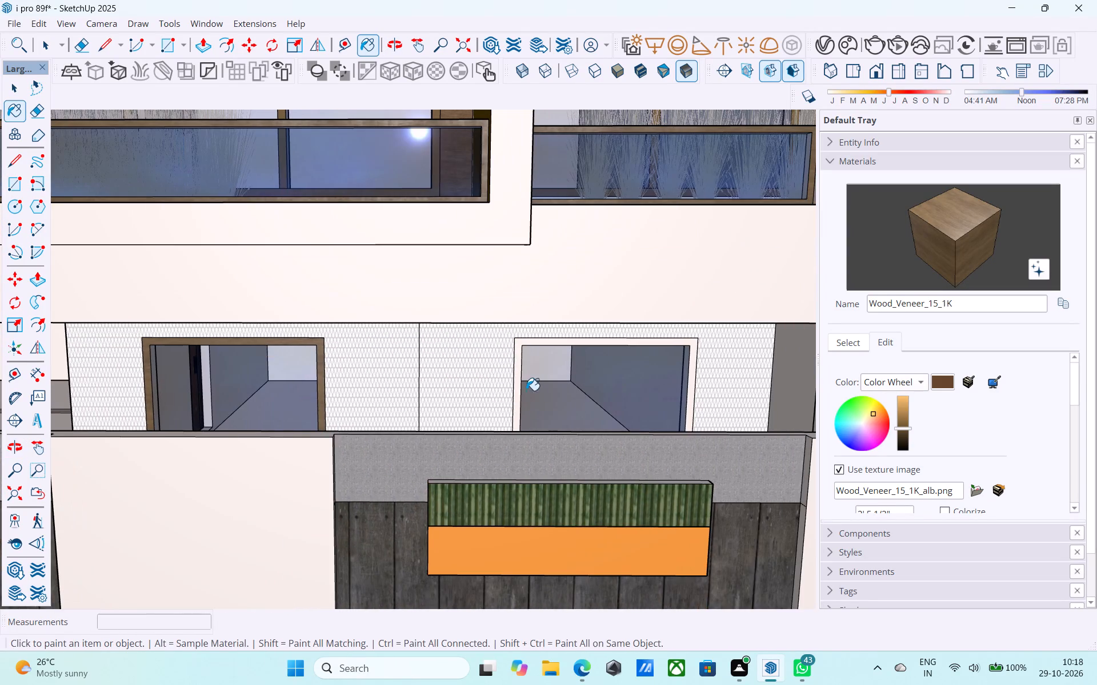
scroll(518, 366, up, 4)
click(520, 348)
Erase the vertical line on the patterned wall between the two ground-floor front windows.
scroll(520, 348, down, 8)
scroll(438, 382, up, 3)
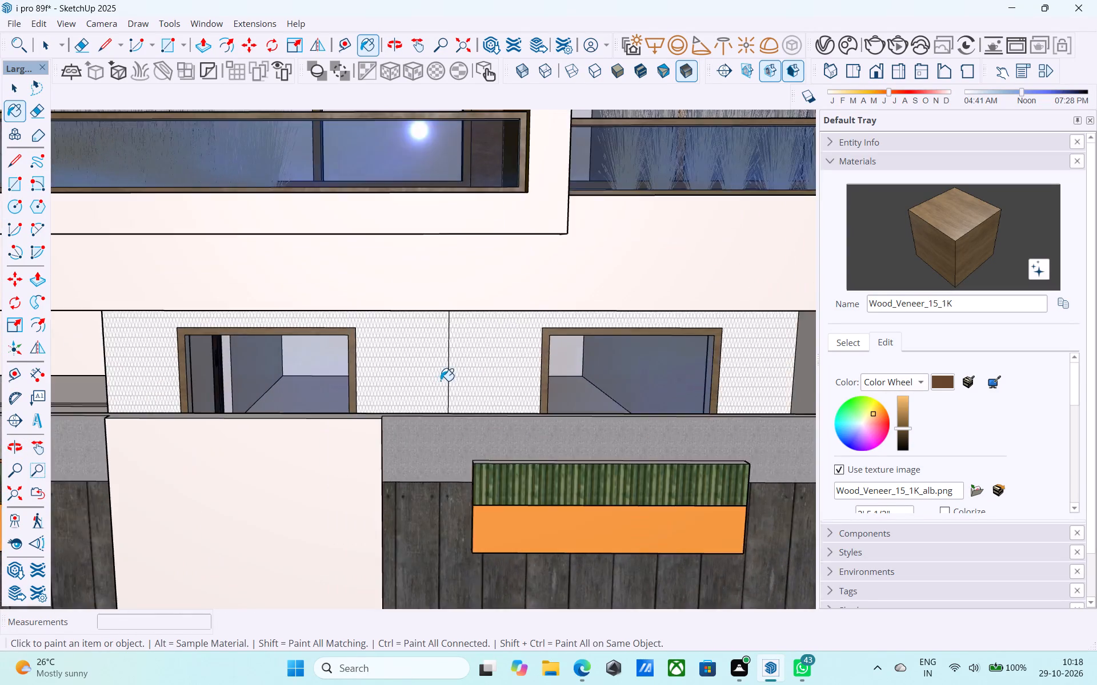
scroll(441, 381, up, 3)
key(e)
click(457, 368)
key(space)
Paint the large first-floor window frame on the wall above the carport side with Wood_Veneer_15_1K.
scroll(453, 363, down, 8)
middle_drag(466, 415, 497, 425)
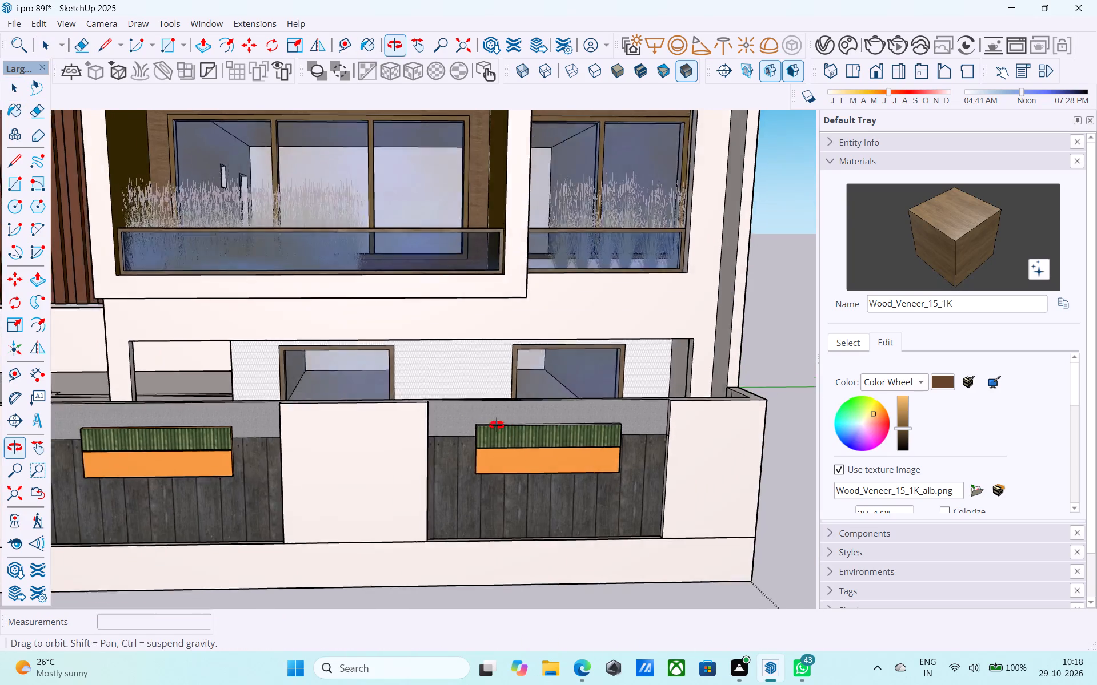
middle_drag(497, 425, 627, 456)
scroll(645, 454, down, 3)
middle_drag(423, 425, 625, 424)
scroll(630, 413, down, 3)
middle_drag(367, 431, 565, 425)
scroll(585, 413, down, 3)
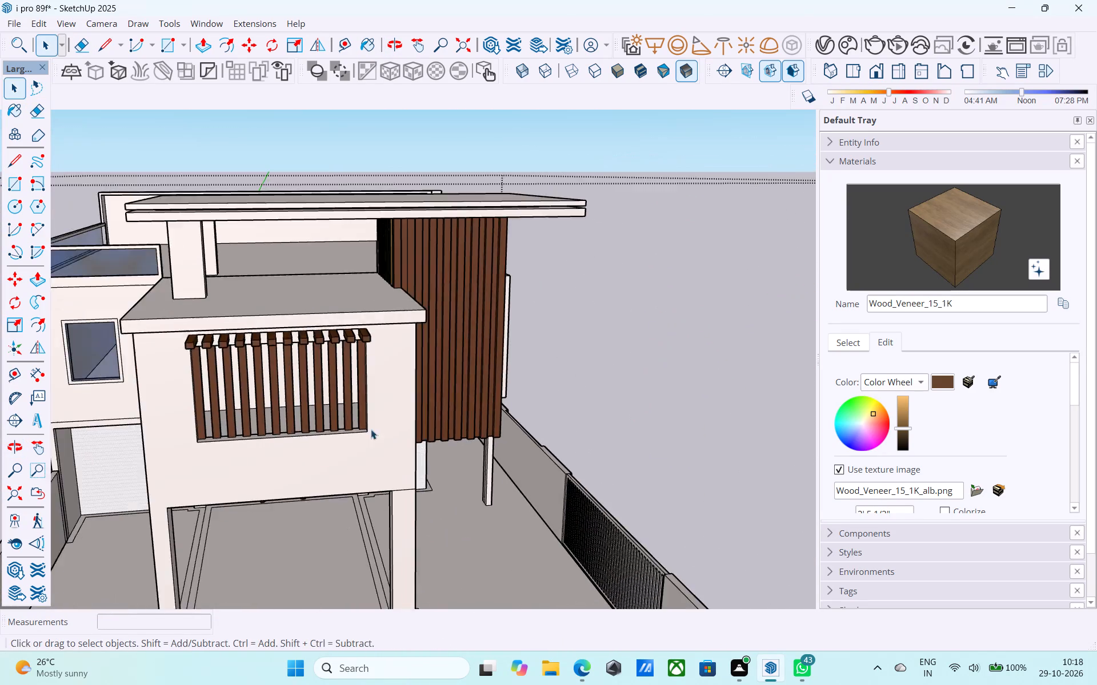
scroll(371, 429, down, 3)
middle_drag(161, 440, 321, 432)
click(957, 241)
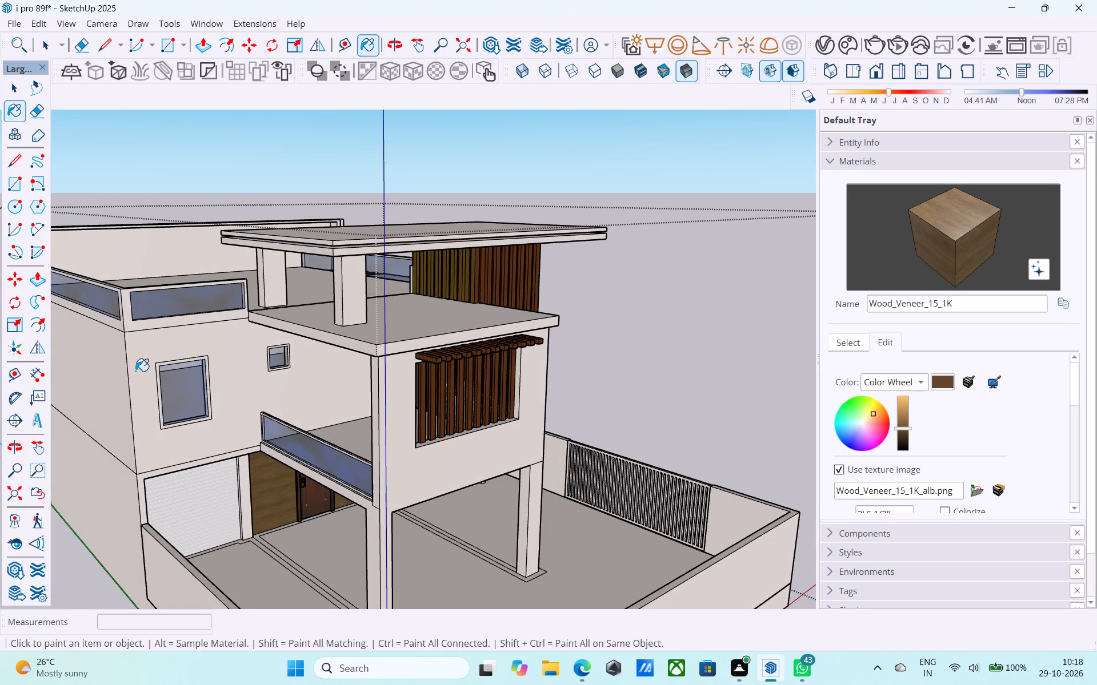
scroll(135, 371, up, 9)
shift+middle_drag(156, 374, 287, 402)
click(320, 380)
Paint the roof-terrace glass railing frames meeting at the corner above the large side window with Wood_Veneer_15_1K.
scroll(298, 333, down, 2)
shift+middle_drag(319, 355, 380, 466)
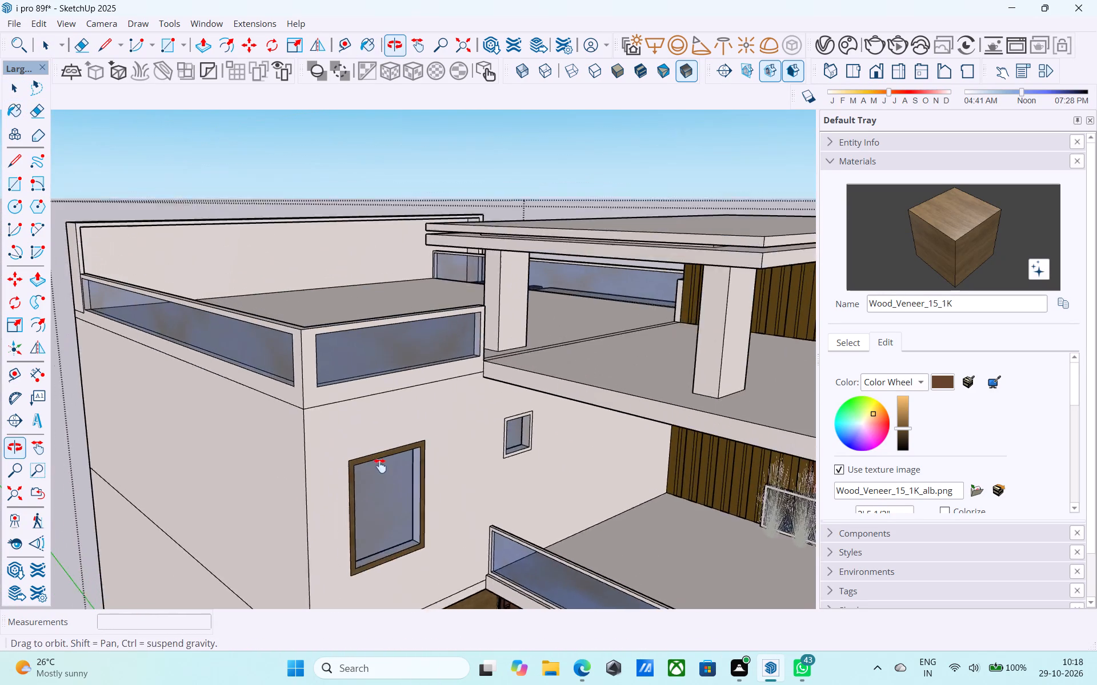
shift+middle_drag(380, 466, 379, 464)
scroll(329, 388, up, 3)
click(321, 373)
click(309, 368)
Paint the small square first-floor window's frame beside the side balcony with Wood_Veneer_15_1K.
scroll(334, 381, down, 2)
shift+middle_drag(418, 442, 275, 271)
scroll(381, 305, up, 3)
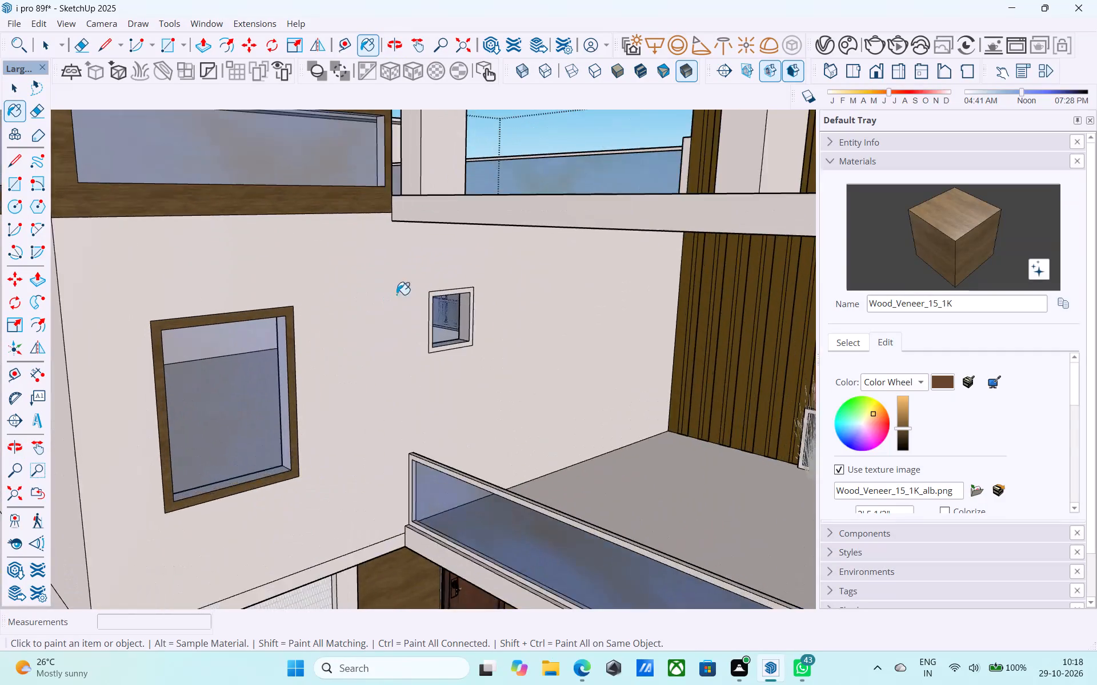
scroll(397, 295, up, 5)
click(446, 293)
Paint the side balcony's glass railing frame above the entrance with Wood_Veneer_15_1K.
scroll(446, 293, down, 9)
middle_drag(496, 355, 353, 314)
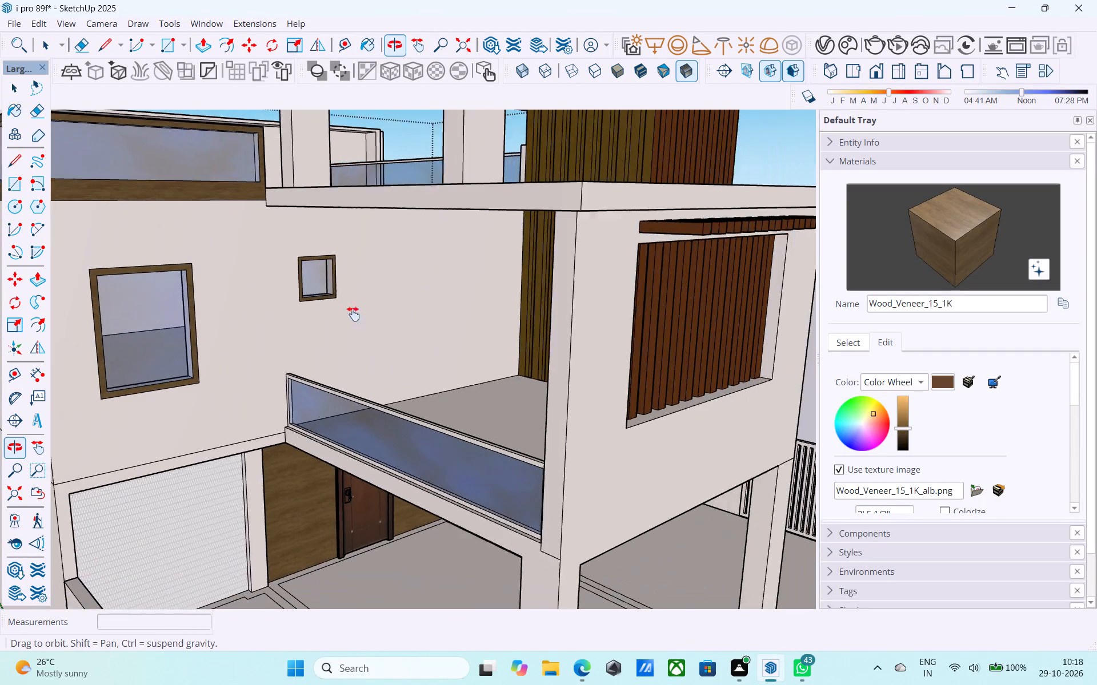
middle_drag(353, 314, 366, 303)
scroll(473, 418, up, 4)
click(504, 402)
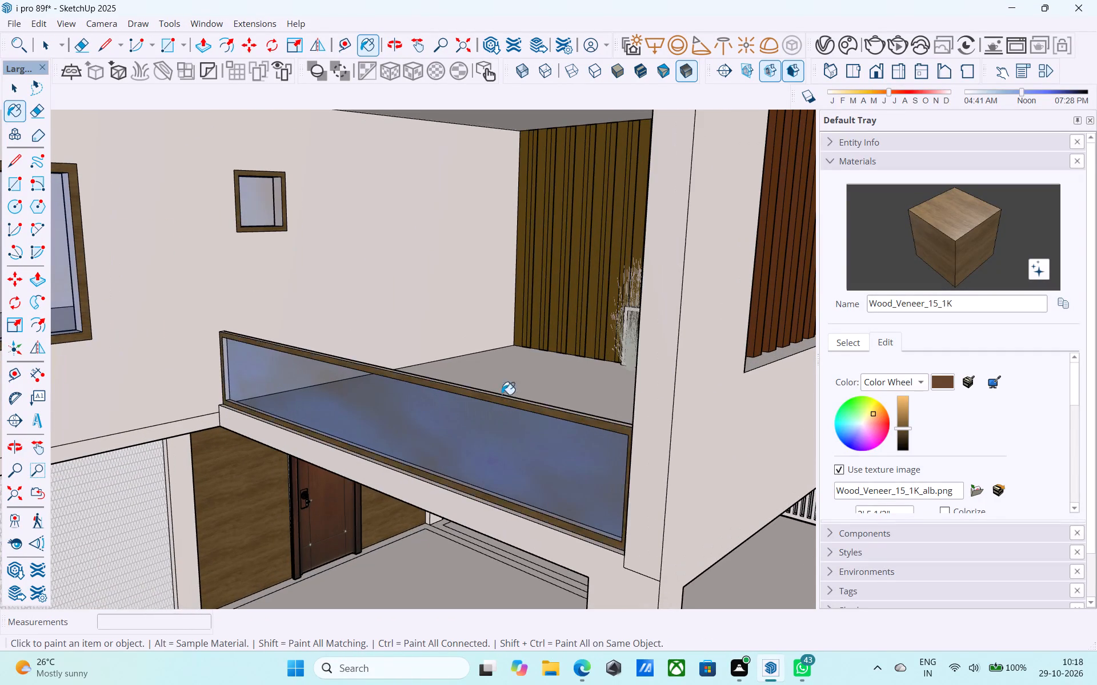
scroll(501, 377, down, 8)
scroll(398, 464, down, 1)
shift+middle_drag(391, 464, 407, 505)
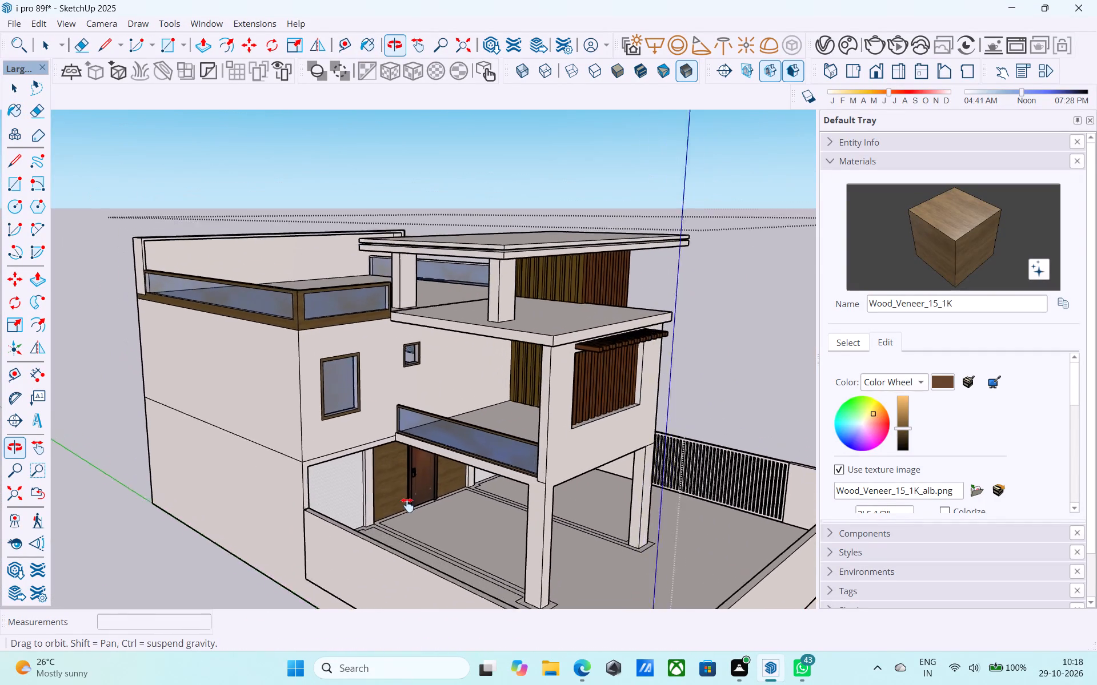
Paint the glass railing frame on the opposite edge of the roof terrace with Wood_Veneer_15_1K.
shift+middle_drag(407, 505, 645, 531)
scroll(493, 317, up, 6)
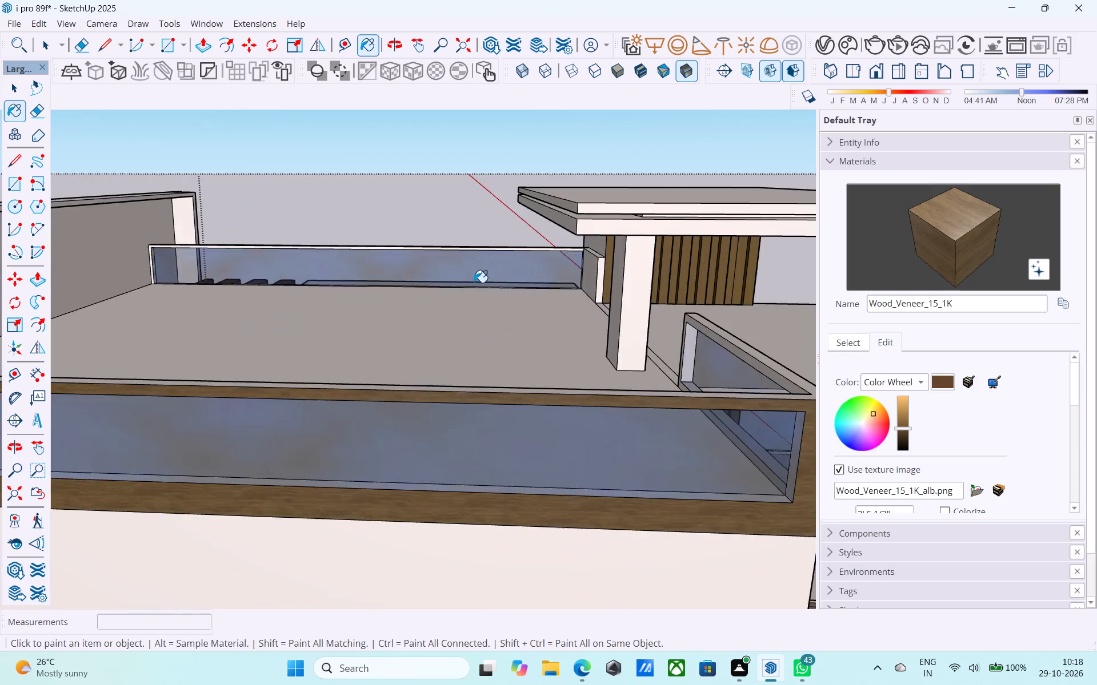
scroll(474, 283, up, 9)
click(447, 233)
scroll(447, 233, down, 6)
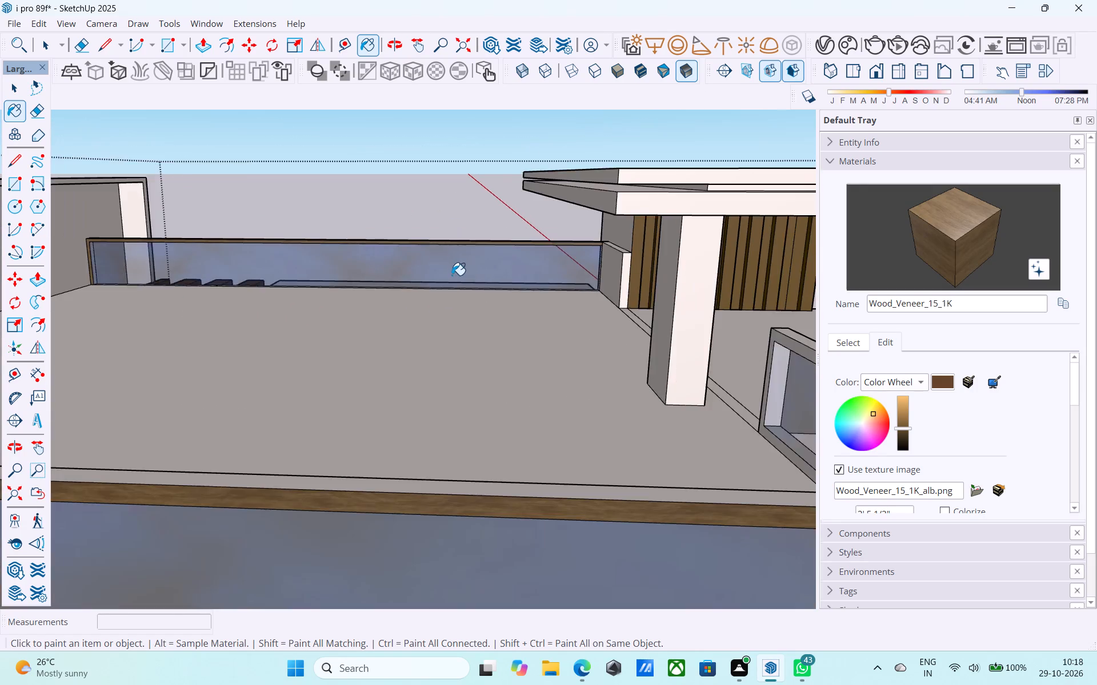
scroll(452, 275, down, 3)
Paint the unpainted top and inner faces of the roof-terrace corner railing frame with Wood_Veneer_15_1K.
middle_drag(452, 289, 373, 288)
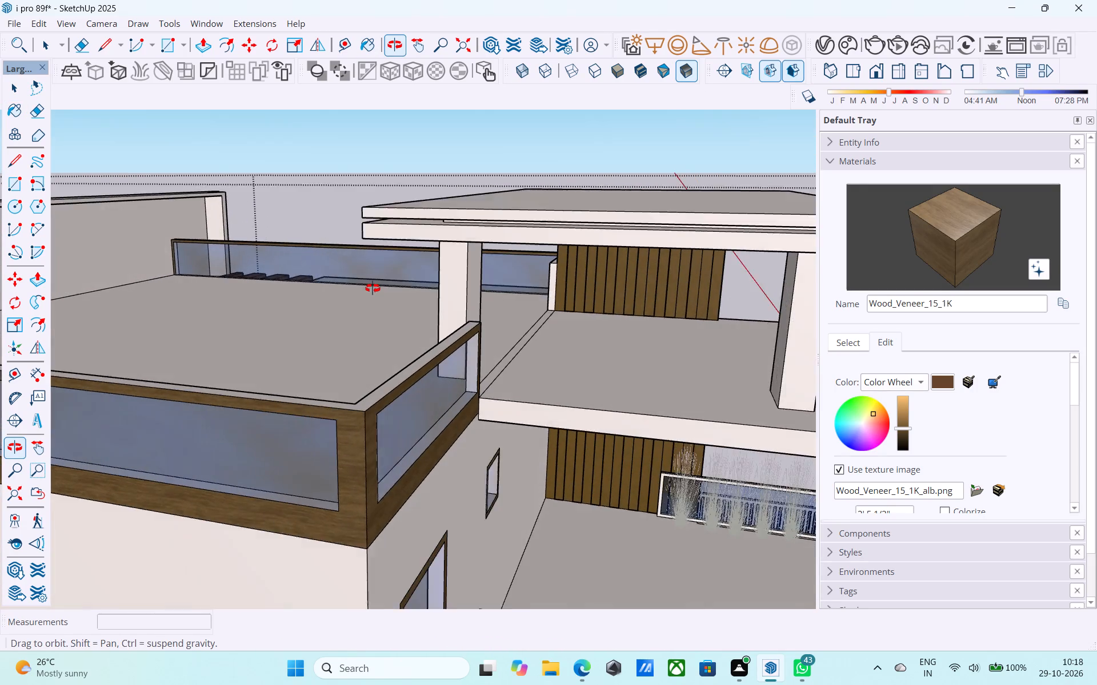
middle_drag(373, 288, 373, 288)
scroll(314, 377, up, 2)
click(423, 385)
scroll(423, 385, up, 1)
scroll(423, 385, down, 5)
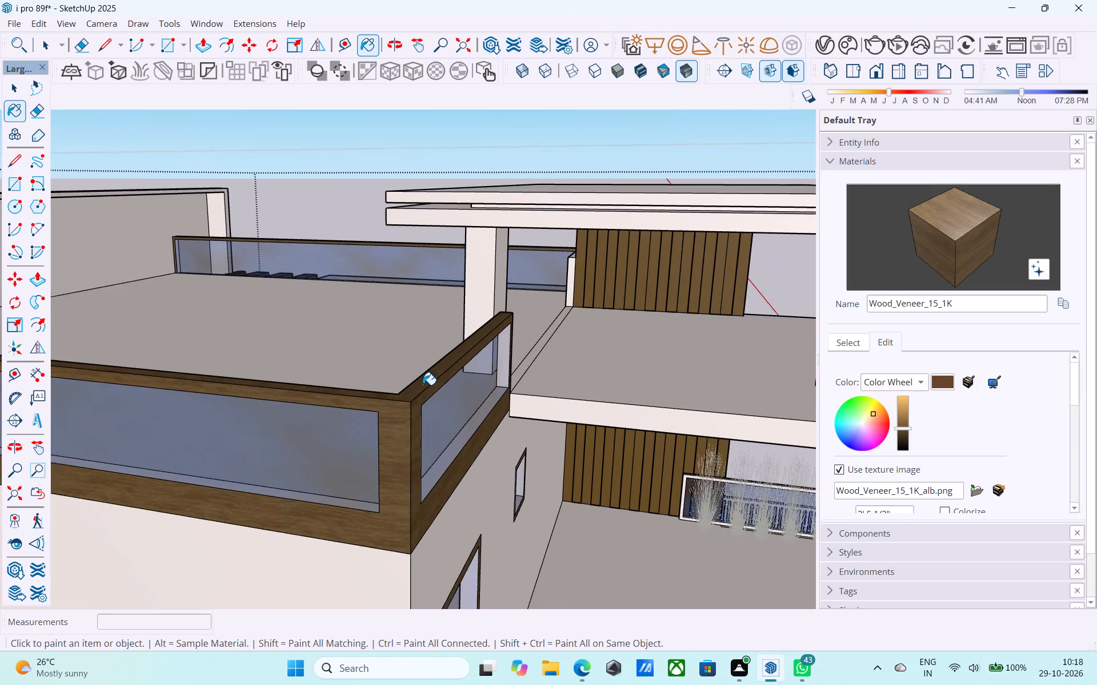
scroll(425, 384, down, 12)
Paint the top of the roof-terrace railing frame above the small pergola with Wood_Veneer_15_1K and save the model.
middle_drag(428, 393, 66, 369)
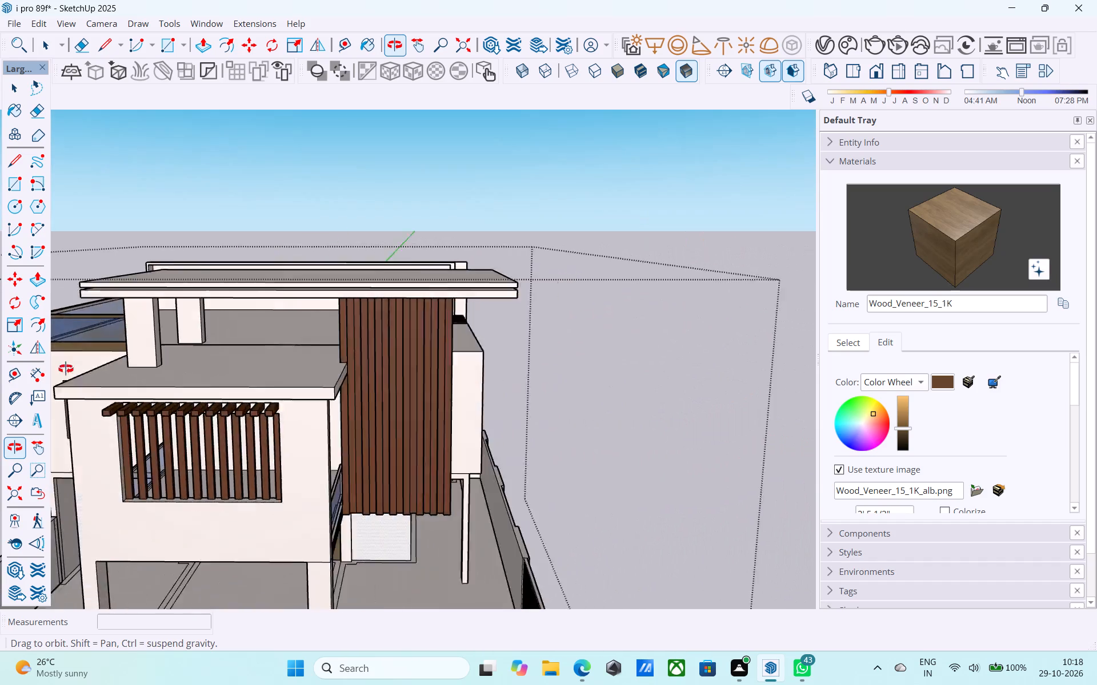
middle_drag(66, 369, 0, 381)
middle_drag(274, 387, 69, 502)
scroll(600, 403, up, 2)
scroll(637, 332, up, 12)
click(638, 307)
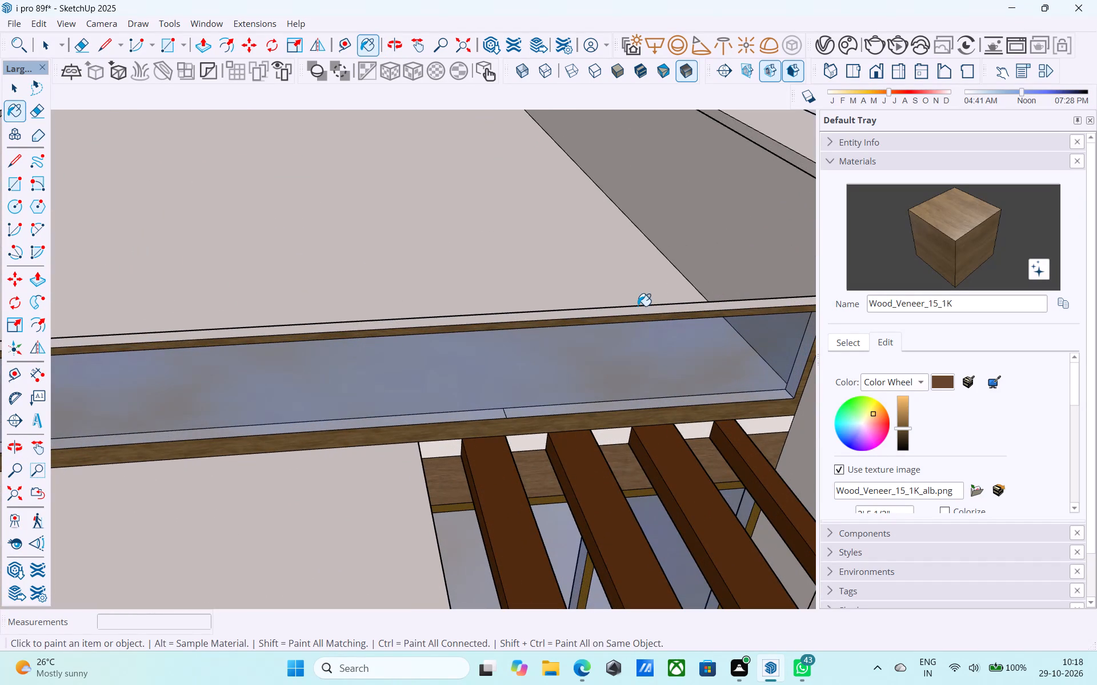
click(640, 307)
key(ctrl+s)
scroll(640, 306, down, 10)
Examine the house's finished exterior from the gate-side corner at high and low viewing angles.
key(space)
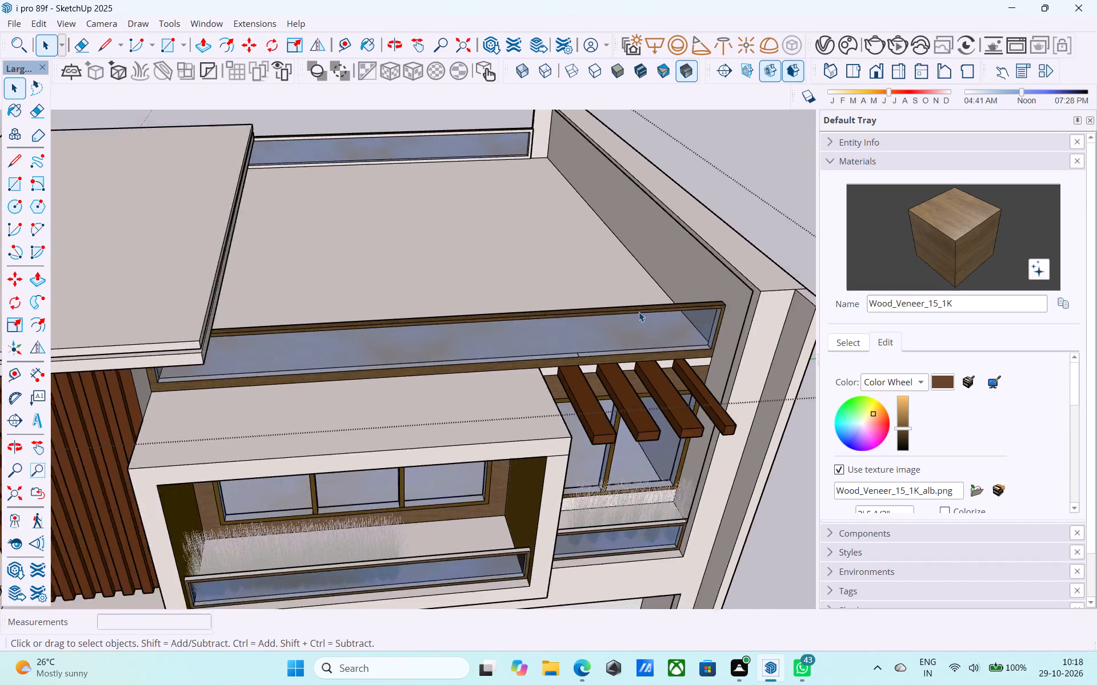
scroll(639, 312, down, 3)
middle_drag(635, 389, 667, 304)
scroll(646, 293, down, 5)
click(711, 180)
middle_drag(616, 368, 832, 283)
middle_drag(586, 392, 569, 394)
scroll(572, 396, up, 2)
shift+middle_drag(572, 396, 619, 386)
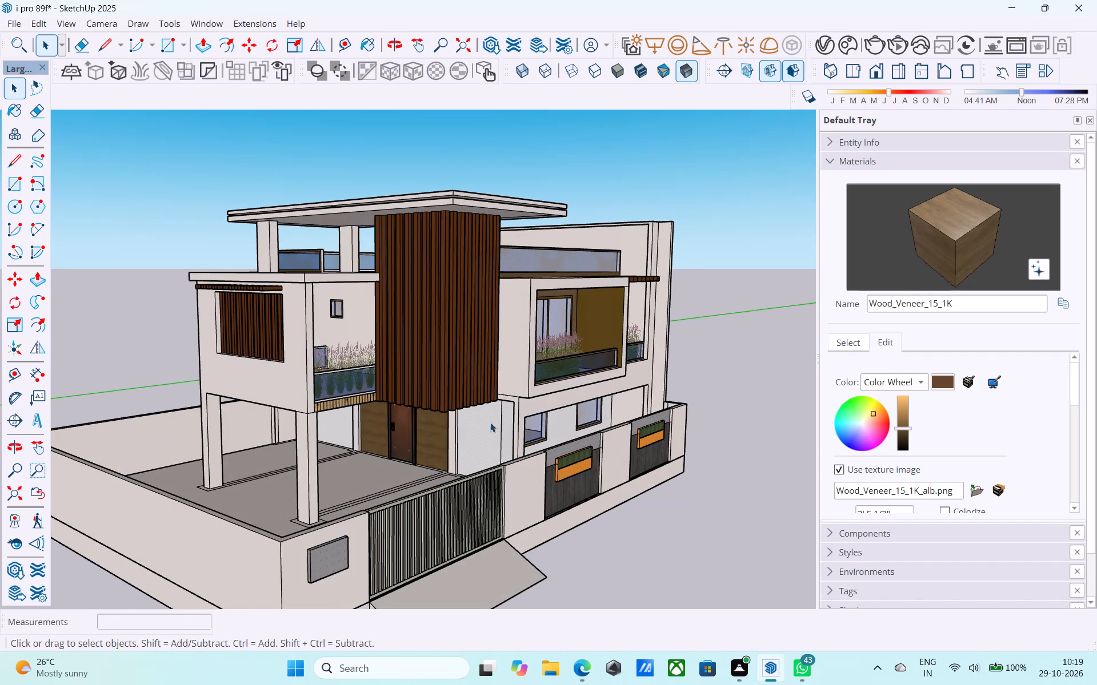
middle_drag(514, 492, 535, 445)
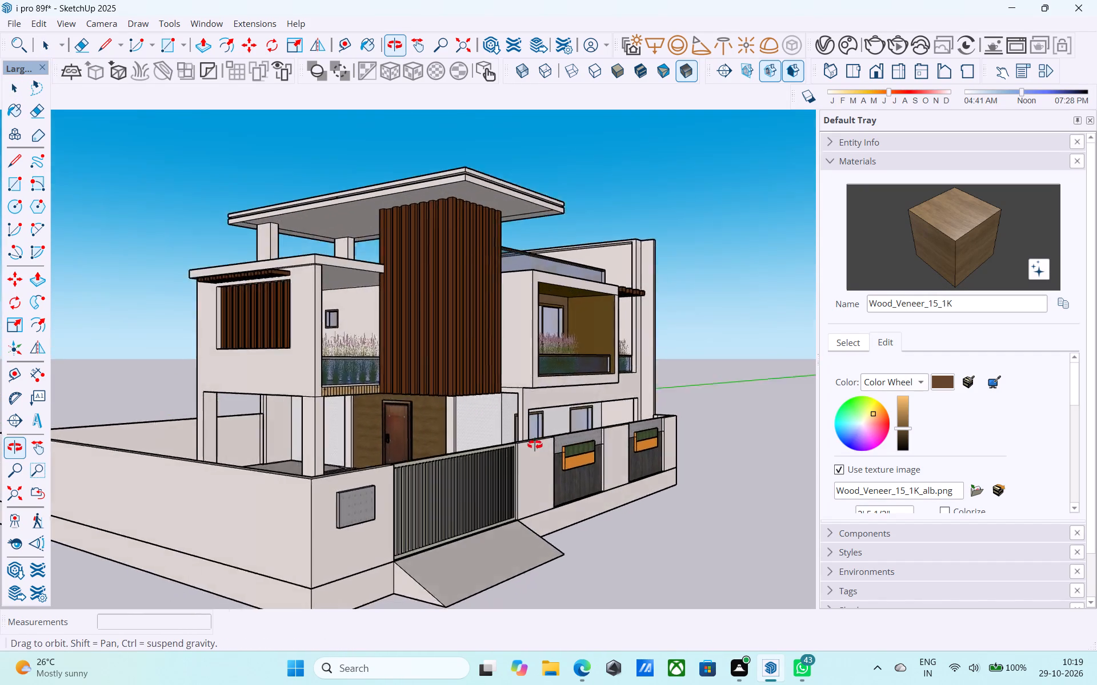
middle_drag(535, 445, 514, 412)
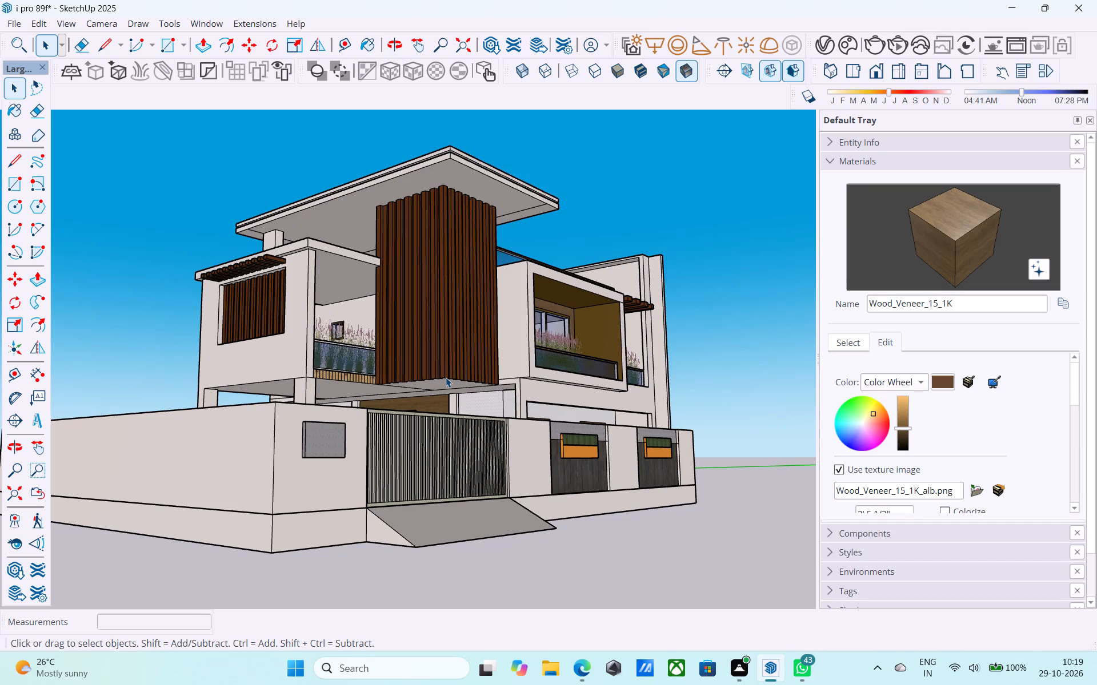
middle_drag(443, 380, 442, 407)
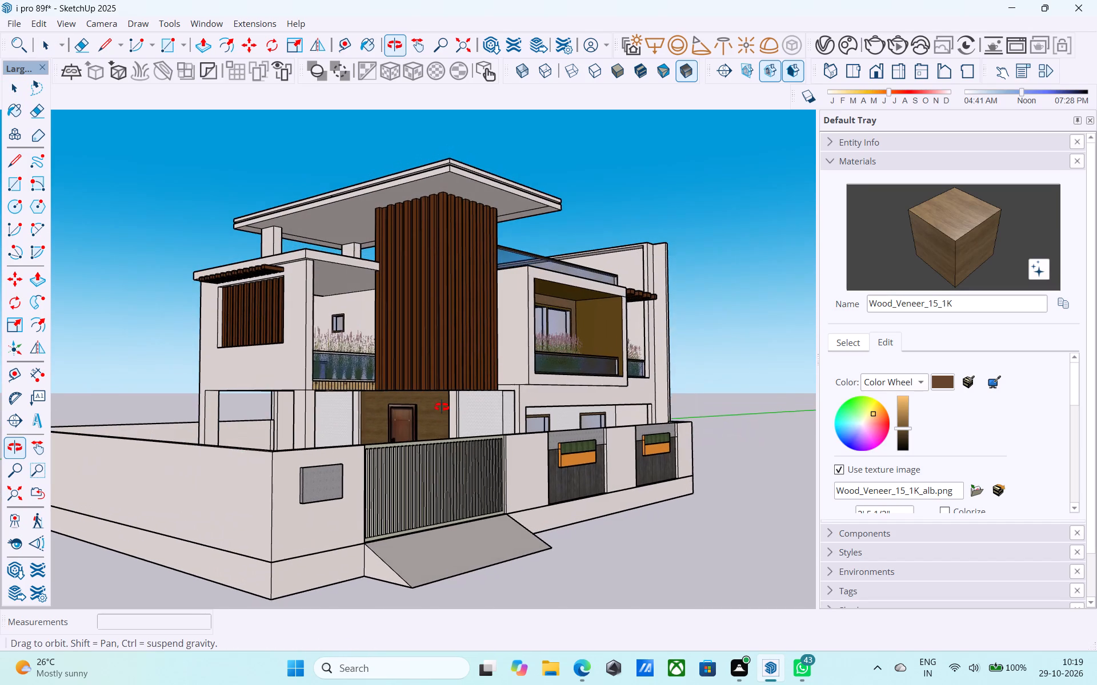
middle_drag(442, 407, 443, 409)
shift+middle_drag(498, 406, 479, 417)
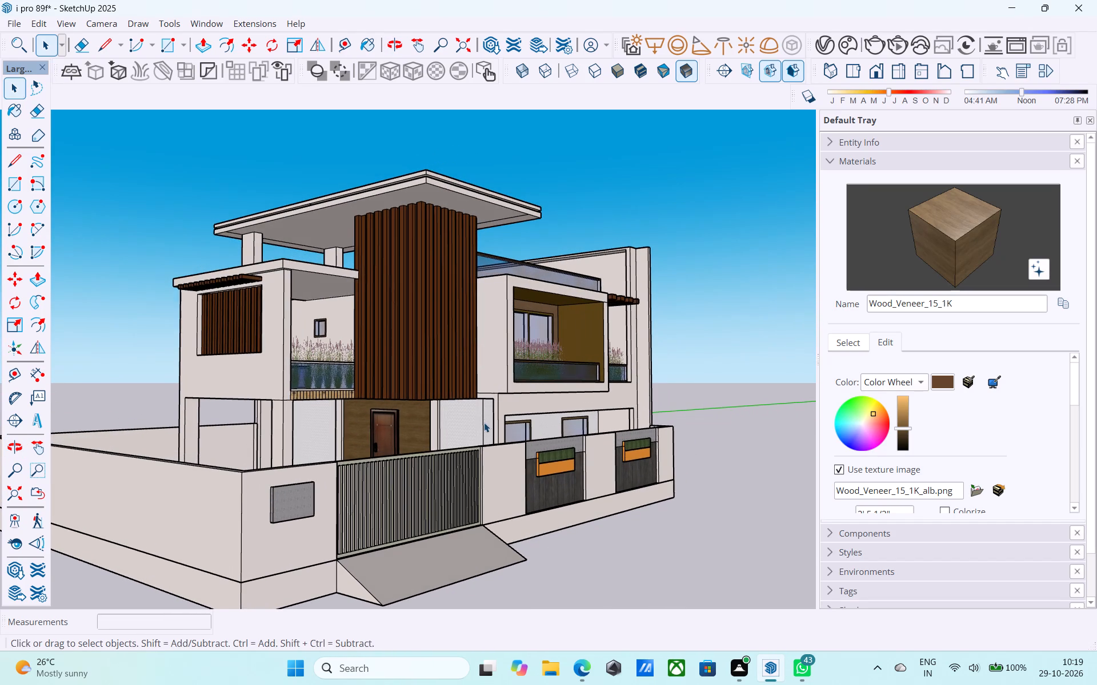
middle_drag(480, 426, 479, 441)
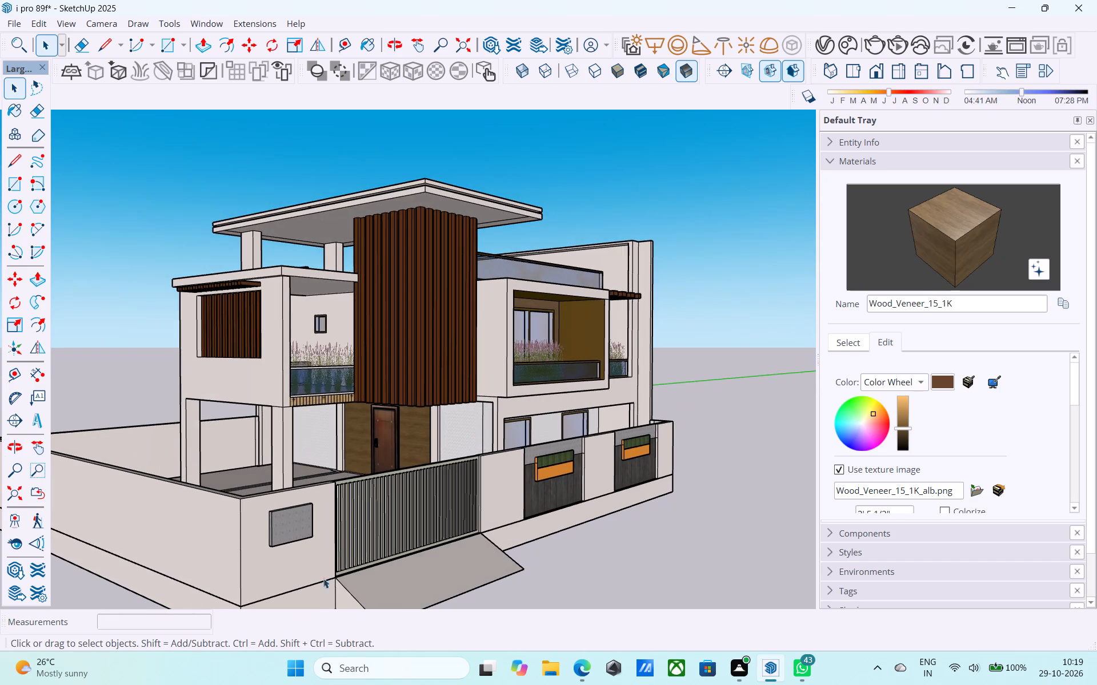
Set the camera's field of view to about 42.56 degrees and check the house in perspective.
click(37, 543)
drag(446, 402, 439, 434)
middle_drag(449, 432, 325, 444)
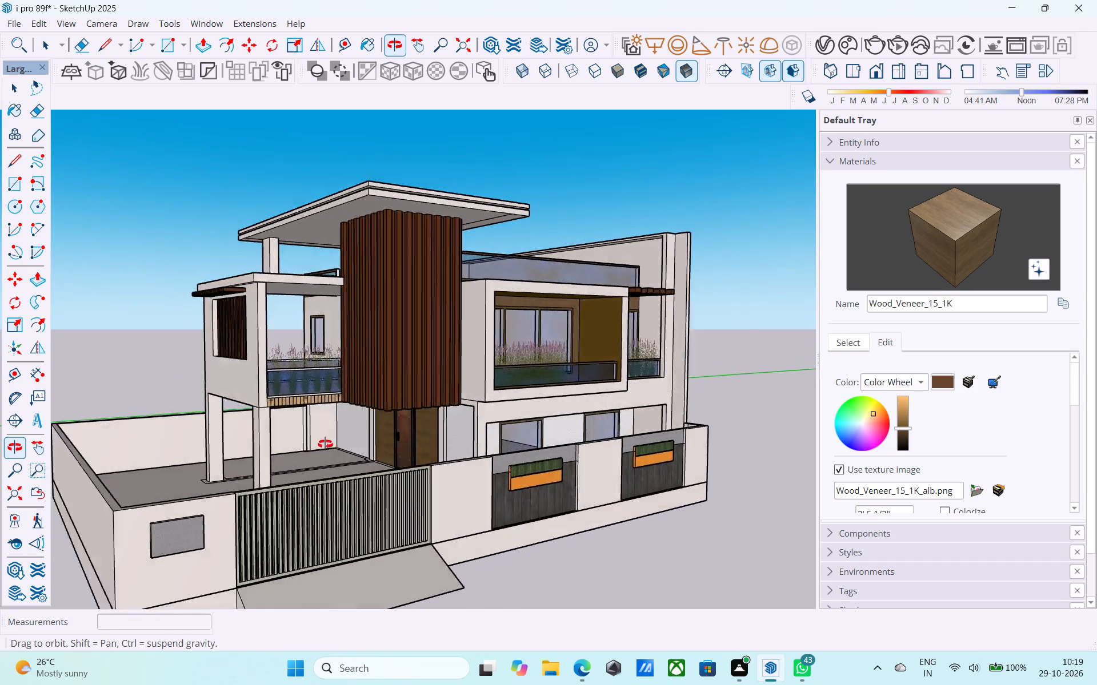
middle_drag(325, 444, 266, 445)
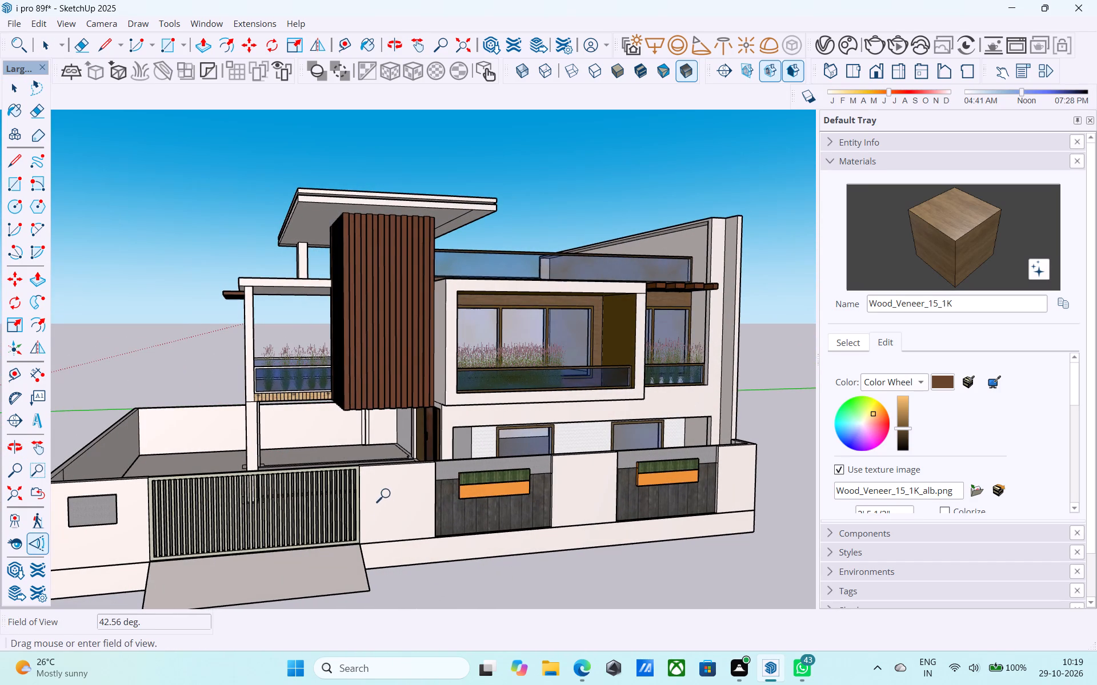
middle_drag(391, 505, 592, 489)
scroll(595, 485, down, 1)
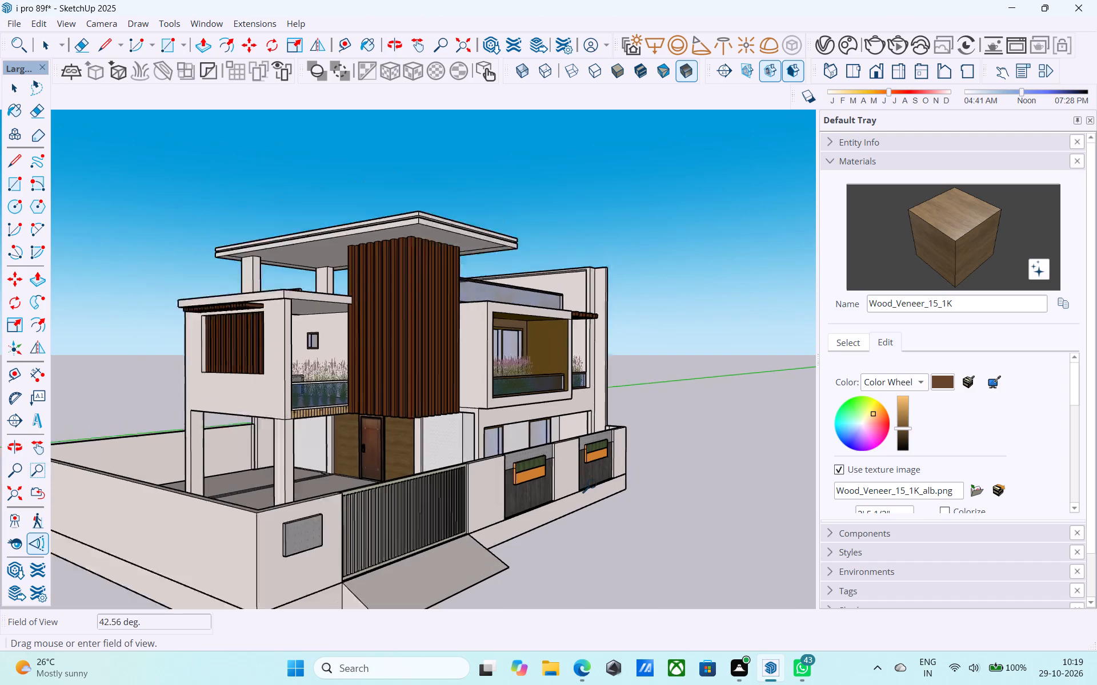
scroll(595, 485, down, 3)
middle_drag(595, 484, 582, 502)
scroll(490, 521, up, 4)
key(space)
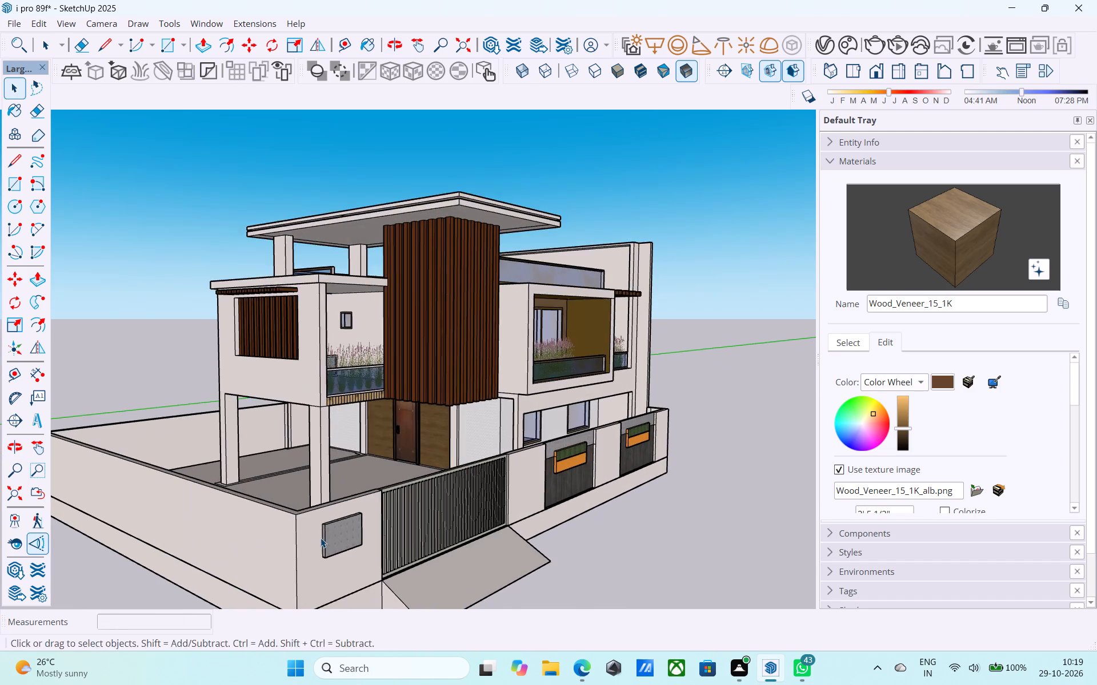
Open the compound-wall group and Push/Pull the top face of the corner wall with the nameplate up by 1'.
middle_drag(320, 538, 313, 559)
scroll(312, 562, up, 1)
double_click(306, 557)
middle_drag(305, 556, 346, 532)
double_click(339, 536)
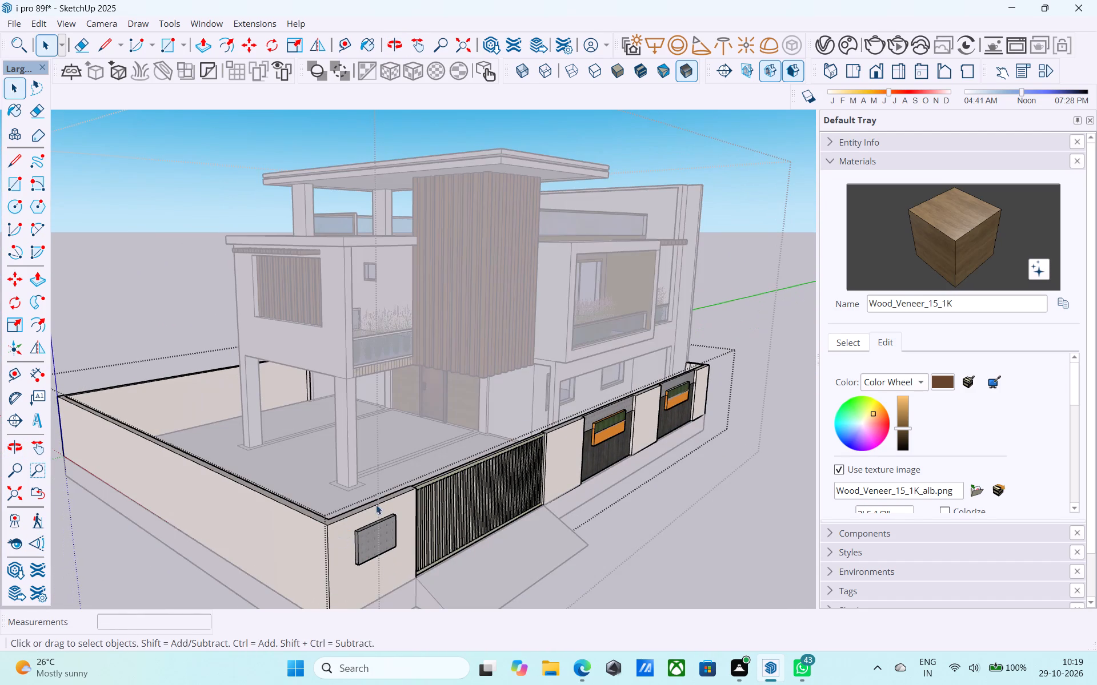
scroll(373, 539, up, 7)
click(335, 486)
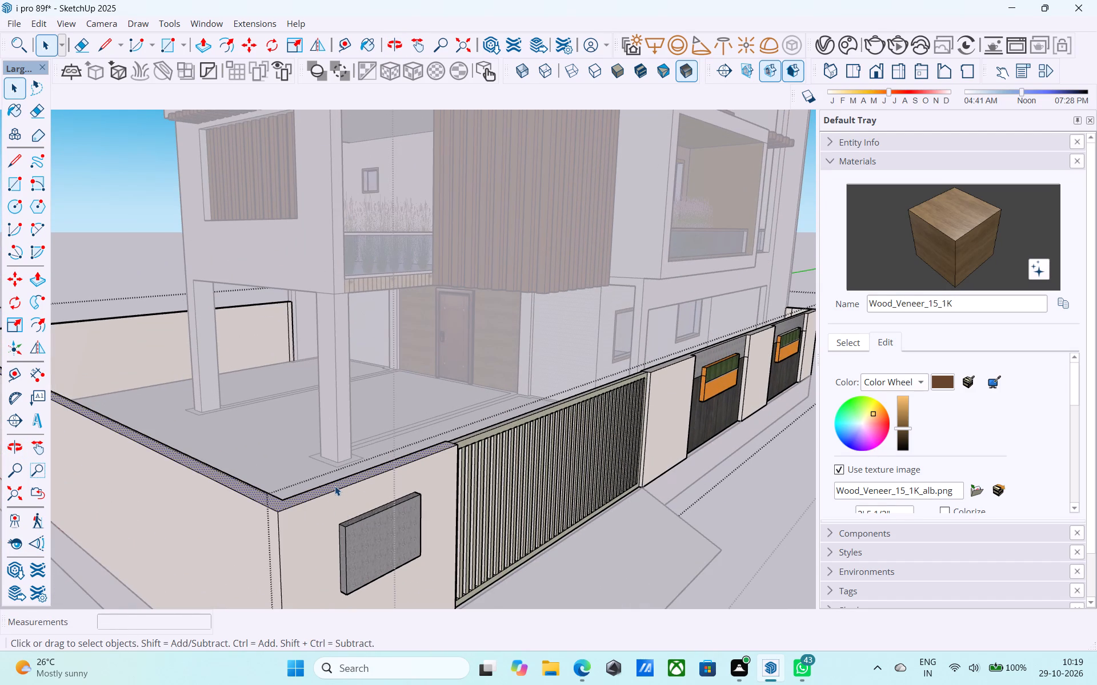
key(p)
click(335, 486)
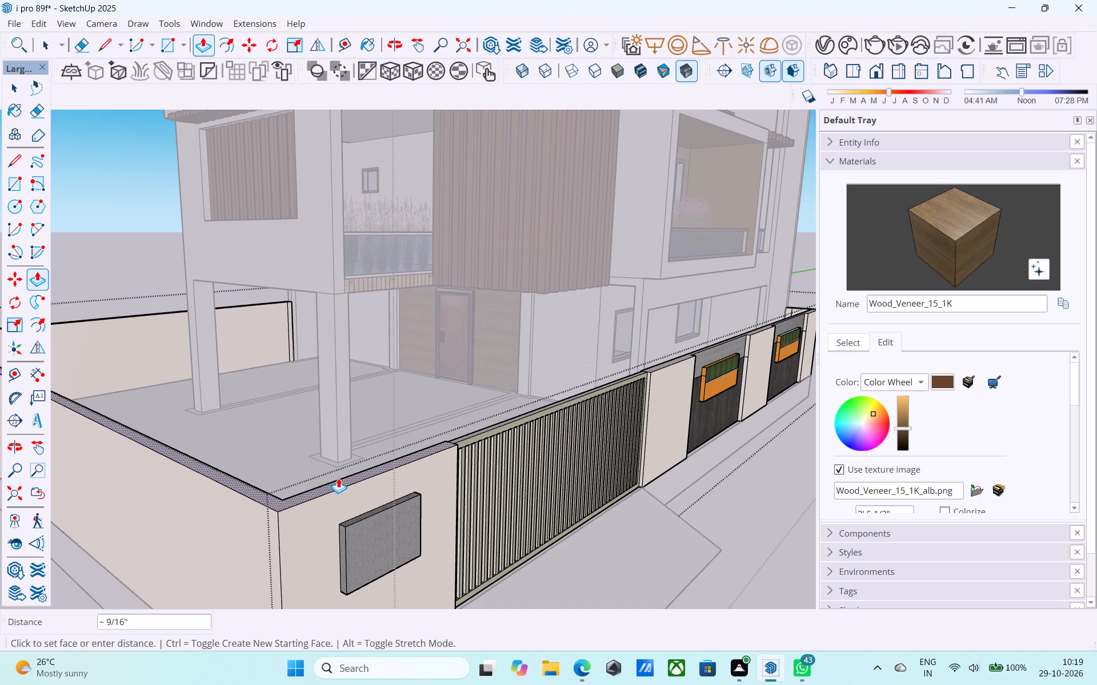
key(1)
key(apostrophe)
key(Return)
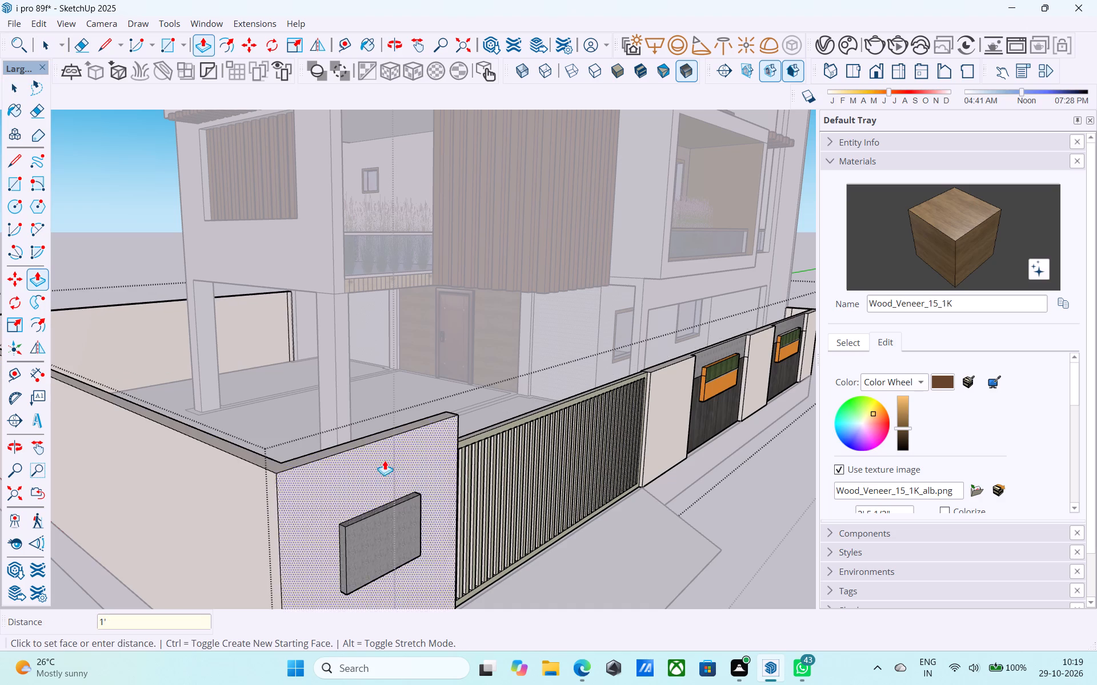
Push/Pull the top face of the planter-panel compound wall across the gate up by 1' and leave the group.
middle_drag(487, 444, 225, 433)
scroll(265, 438, down, 4)
middle_drag(569, 450, 271, 530)
scroll(430, 513, up, 3)
key(space)
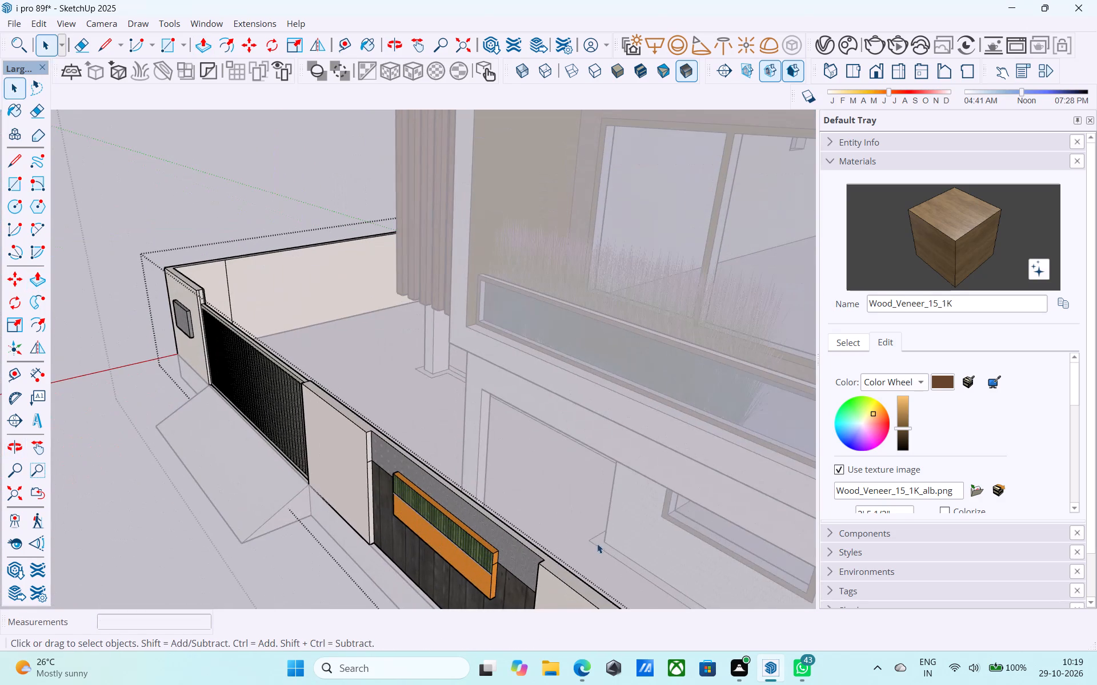
click(568, 577)
key(p)
click(567, 578)
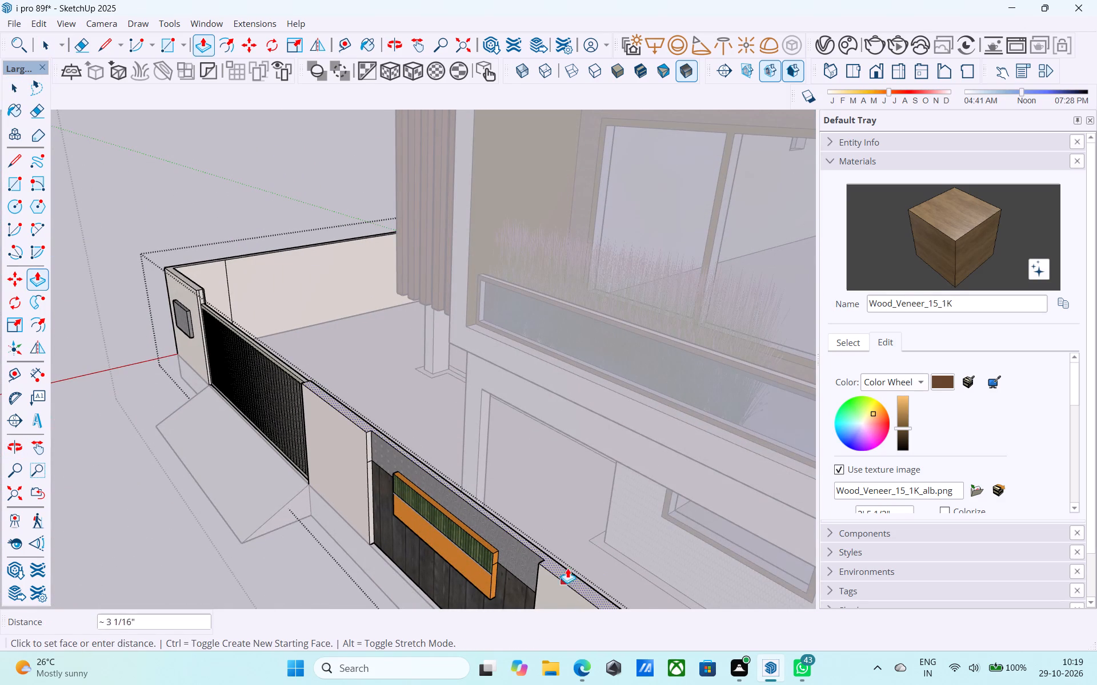
text(1')
key(Return)
key(space)
scroll(566, 560, down, 2)
middle_drag(562, 557, 831, 414)
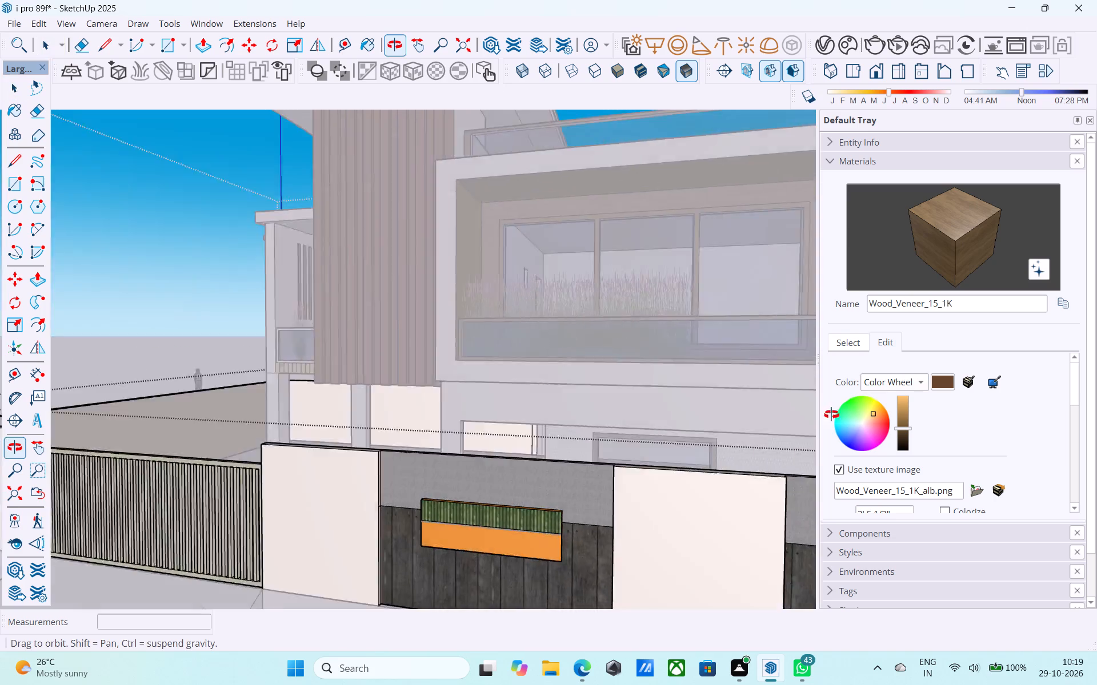
middle_drag(831, 414, 875, 389)
middle_drag(603, 477, 872, 510)
scroll(573, 544, down, 2)
middle_drag(529, 551, 564, 527)
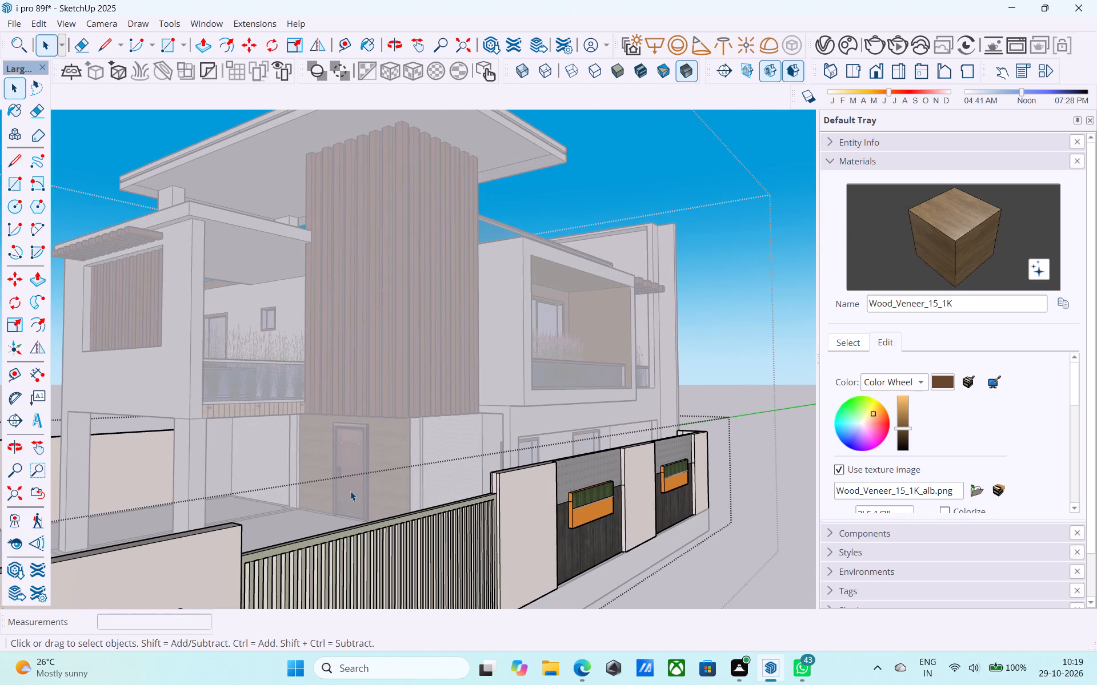
middle_drag(391, 468, 390, 533)
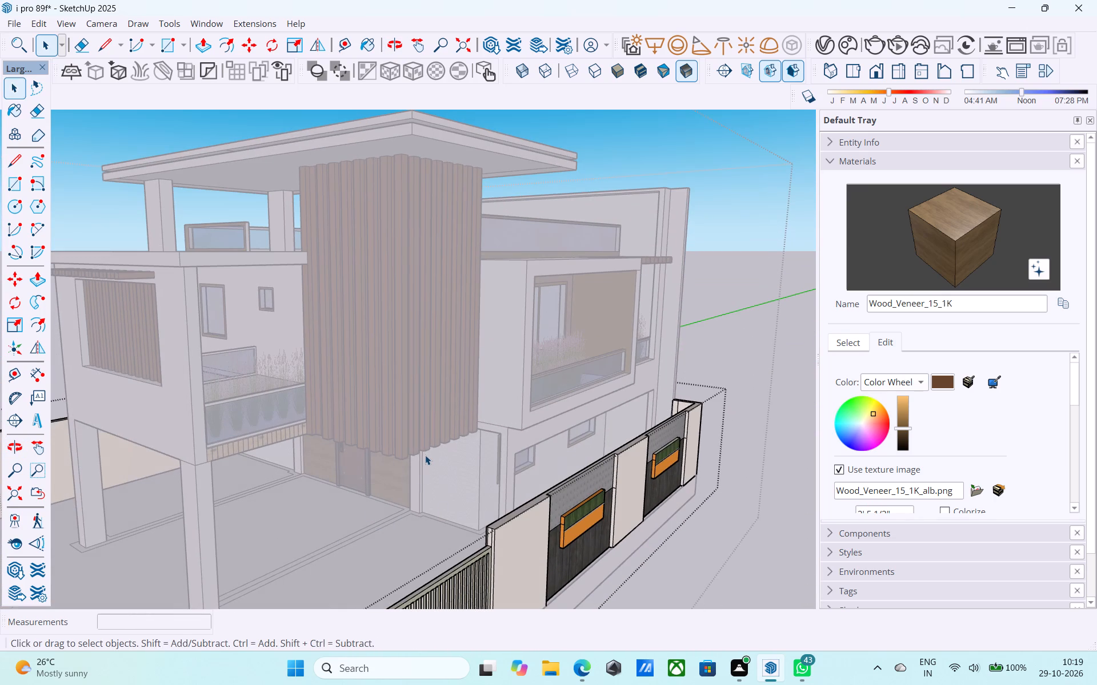
scroll(425, 454, down, 11)
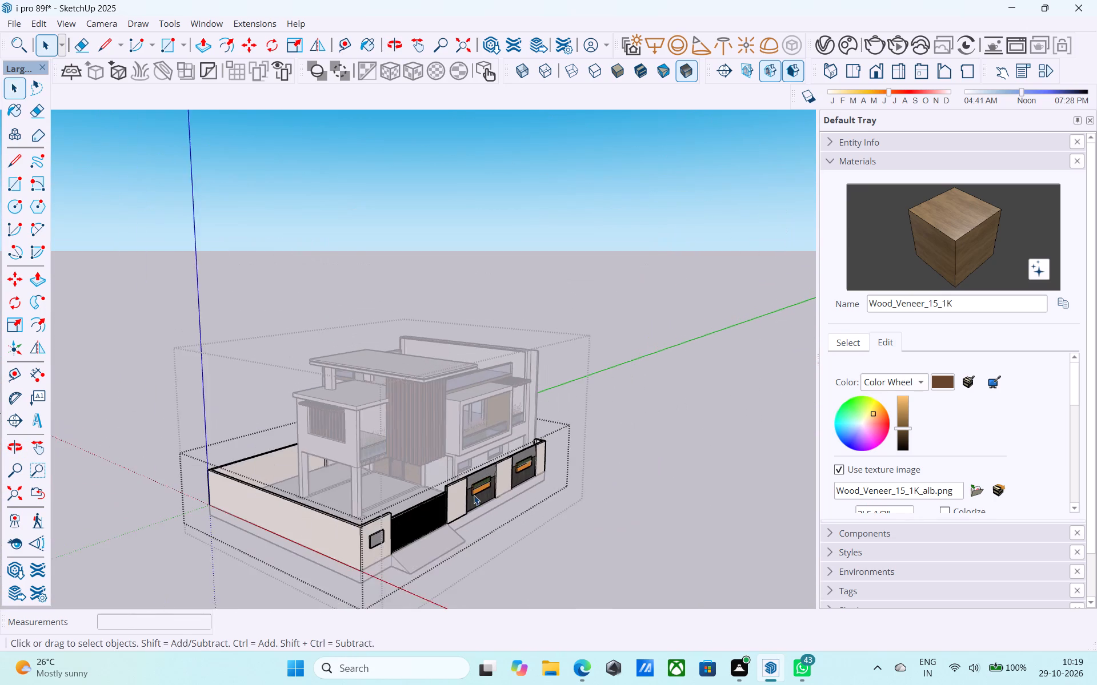
click(527, 465)
click(697, 452)
Examine the raised compound wall and front elevation from low and eye-level corner views.
middle_drag(309, 595, 318, 417)
middle_drag(423, 461, 414, 498)
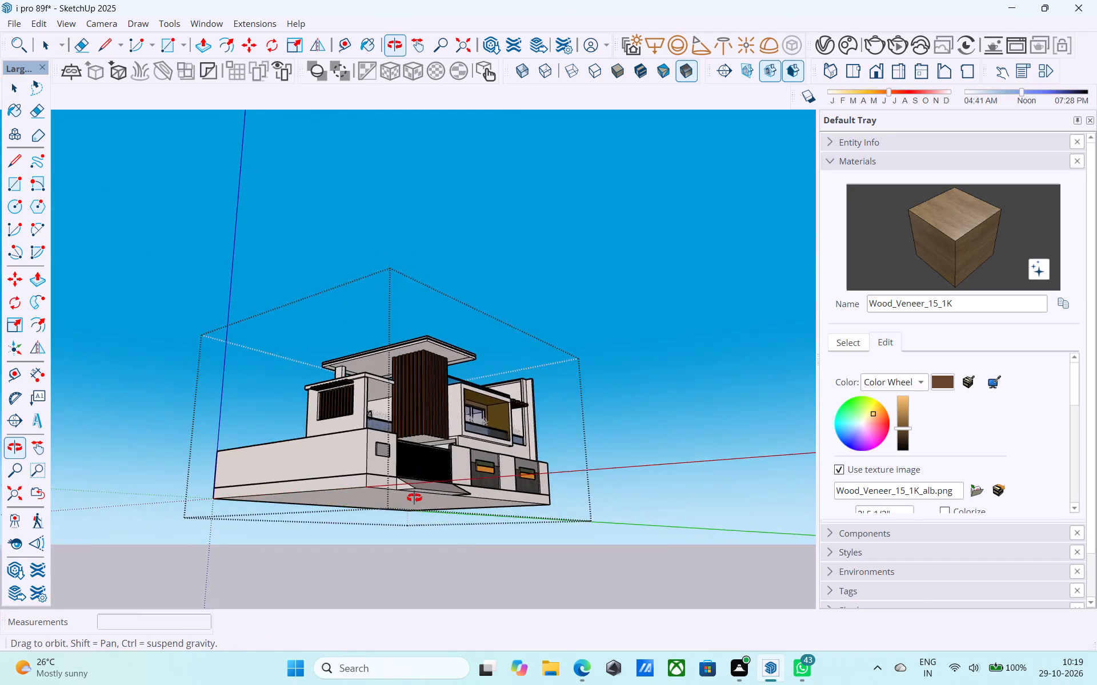
middle_drag(414, 498, 397, 582)
scroll(402, 474, up, 4)
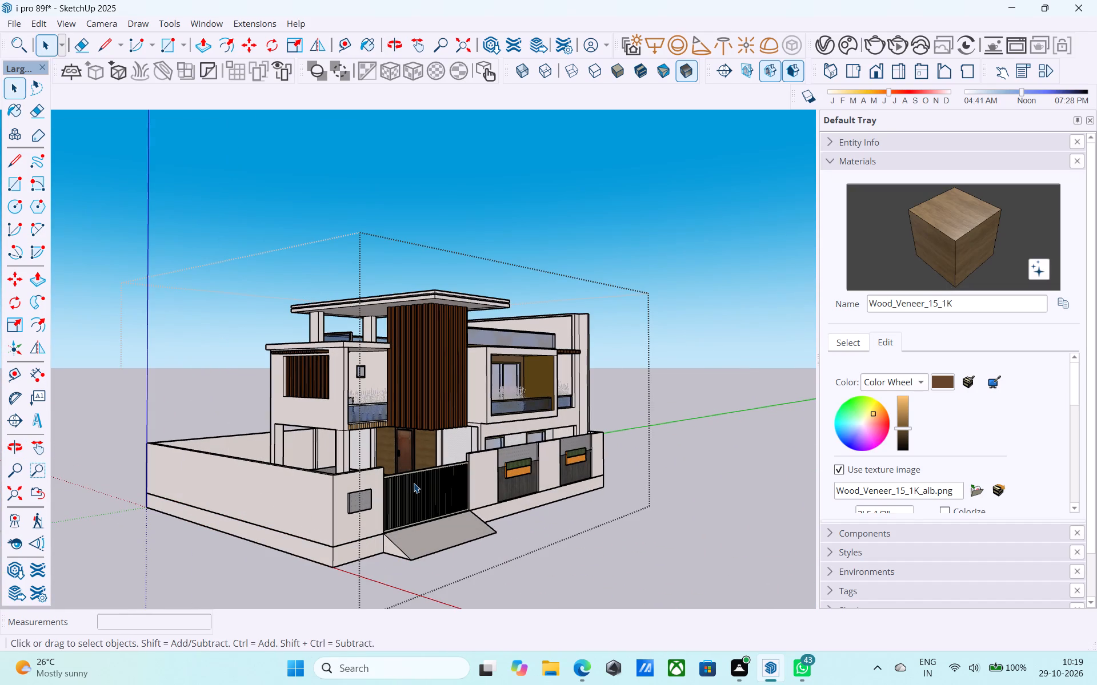
shift+middle_drag(446, 493, 425, 423)
scroll(427, 424, up, 2)
middle_drag(435, 435, 433, 449)
scroll(437, 446, up, 1)
middle_drag(438, 444, 450, 491)
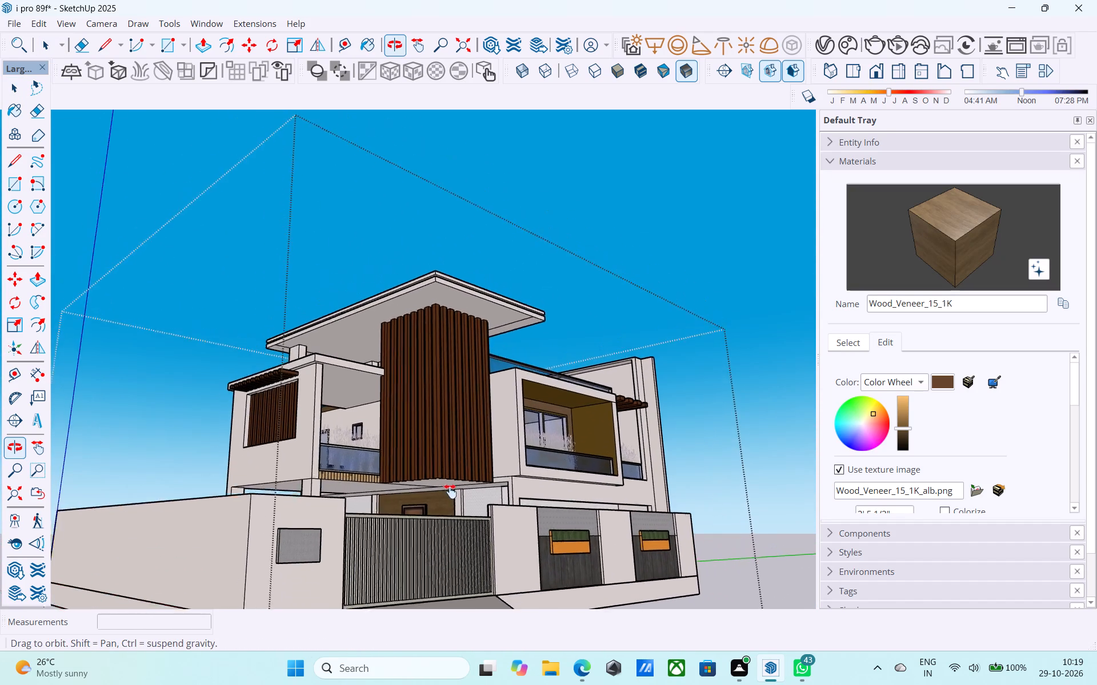
middle_drag(450, 491, 453, 491)
scroll(453, 491, up, 2)
middle_drag(459, 504, 462, 525)
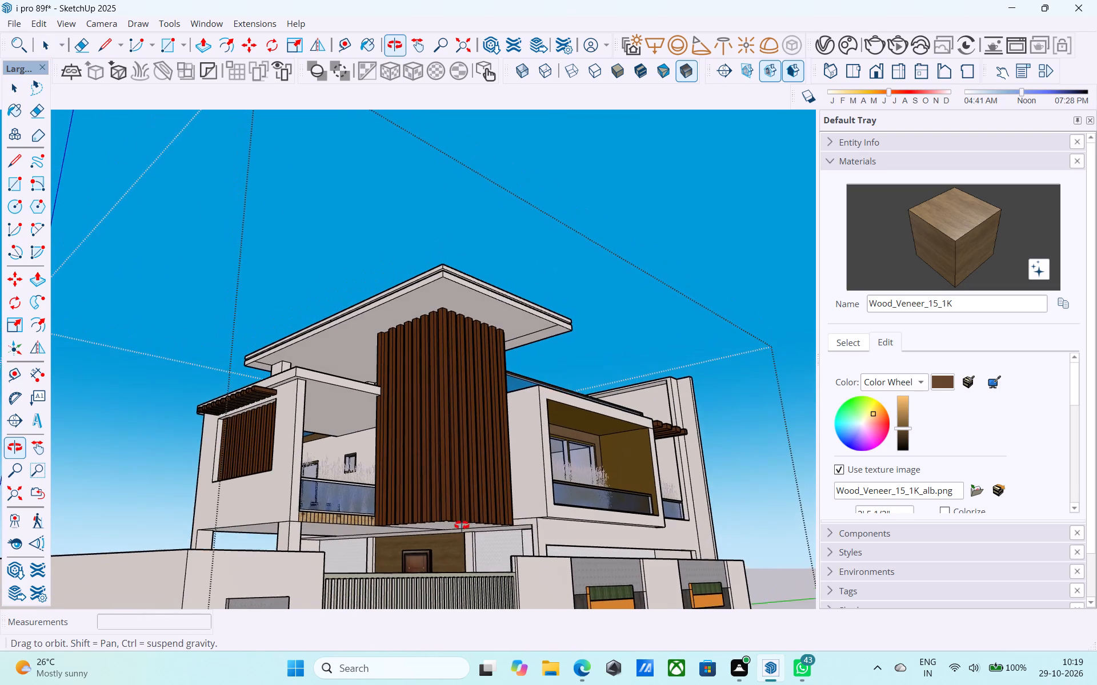
middle_drag(462, 525, 460, 522)
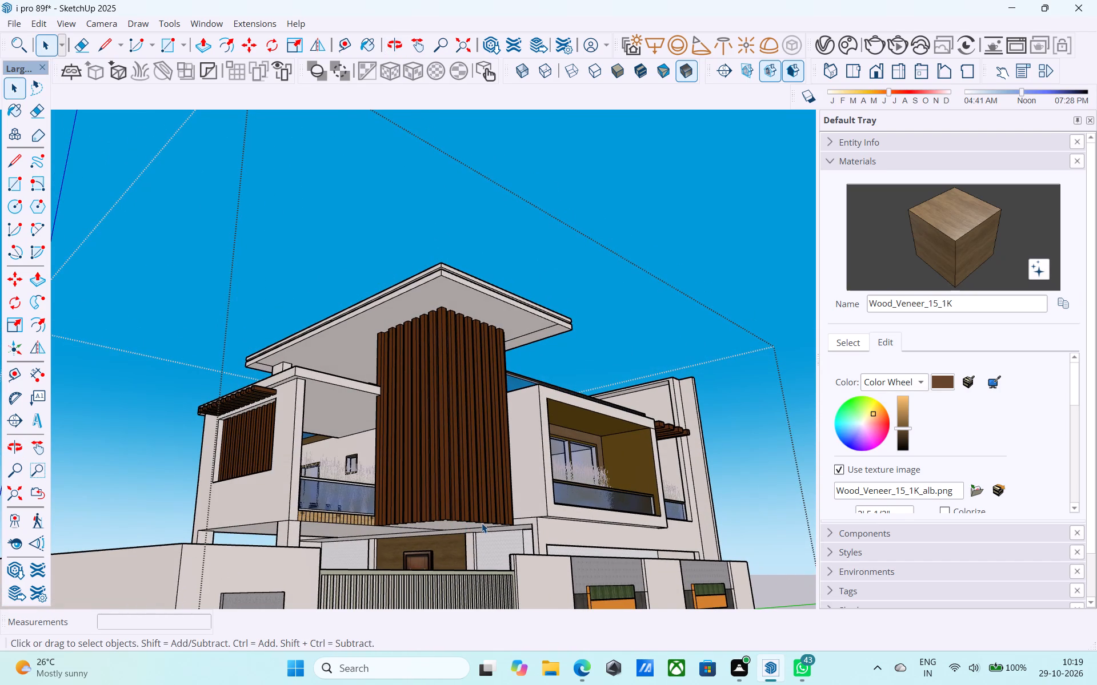
scroll(485, 522, down, 2)
click(675, 246)
middle_drag(525, 429, 522, 464)
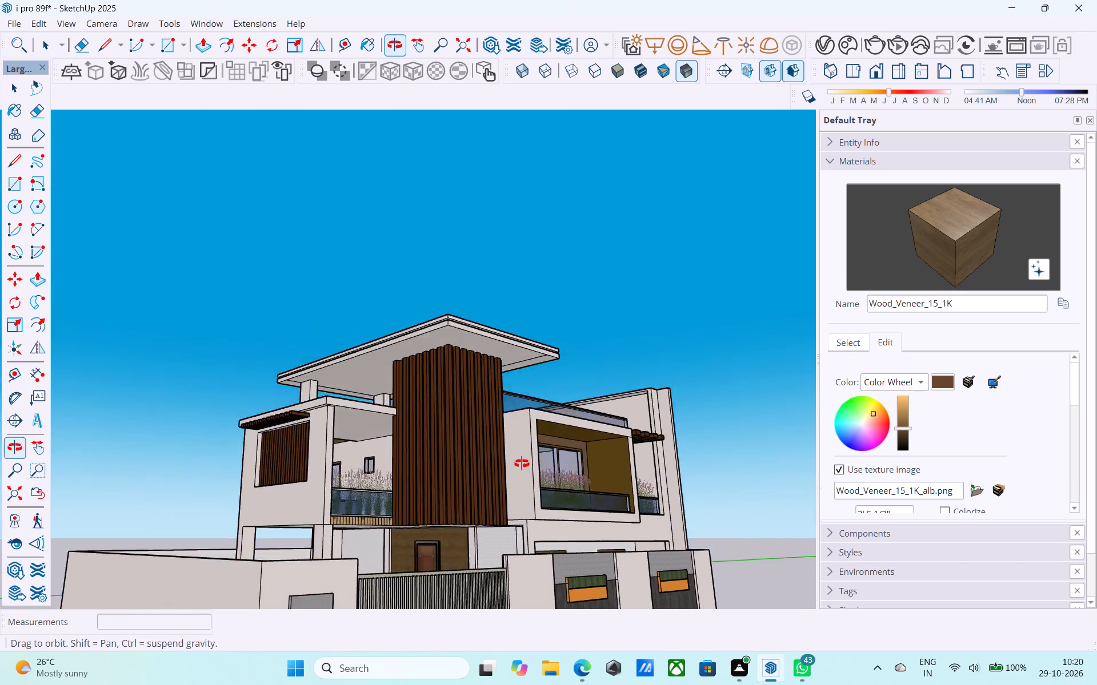
middle_drag(522, 464, 507, 434)
Narrow the camera's field of view to about 25 degrees for the corner view of the house.
click(41, 541)
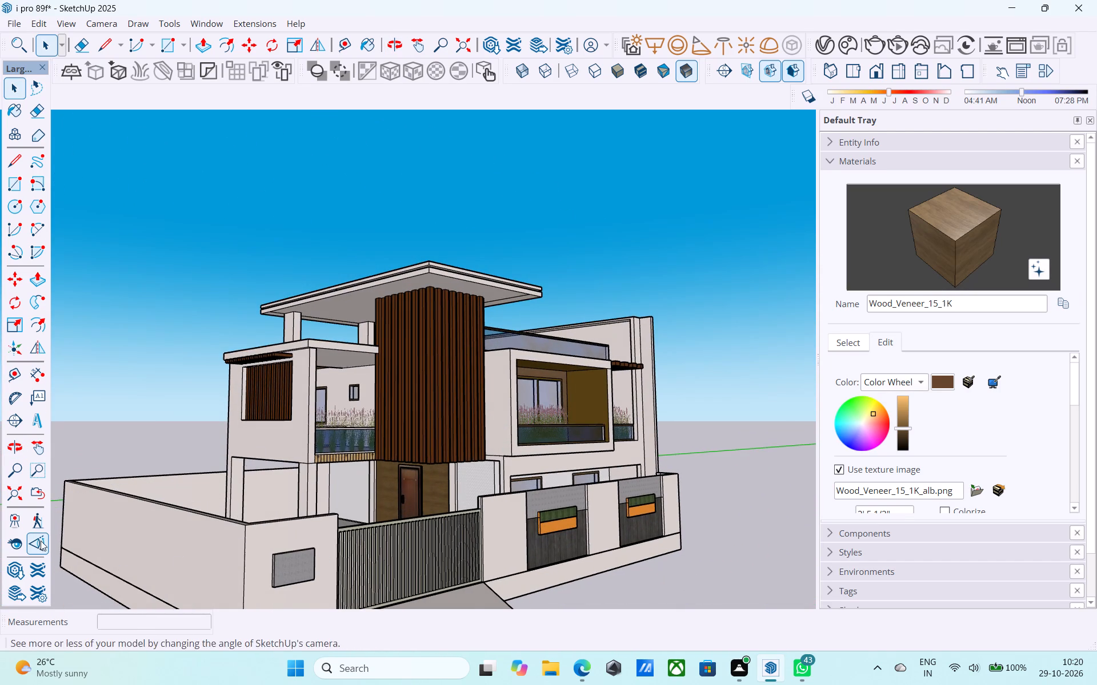
drag(496, 347, 497, 284)
drag(477, 418, 486, 350)
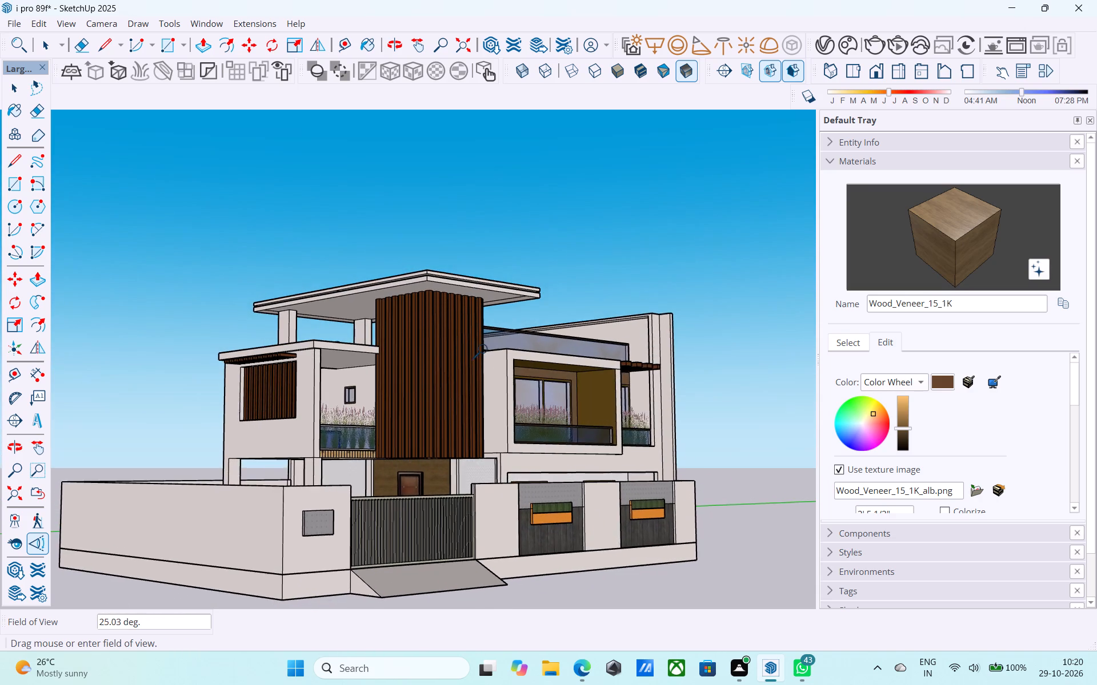
Widen the camera's field of view to about 29 degrees for the corner view of the house.
drag(486, 350, 486, 349)
drag(486, 425, 478, 463)
Examine the house, gate and compound wall from low and slightly raised corner angles to frame the whole exterior.
middle_drag(477, 464, 505, 467)
scroll(505, 468, up, 2)
middle_drag(505, 468, 556, 476)
shift+middle_drag(554, 476, 523, 482)
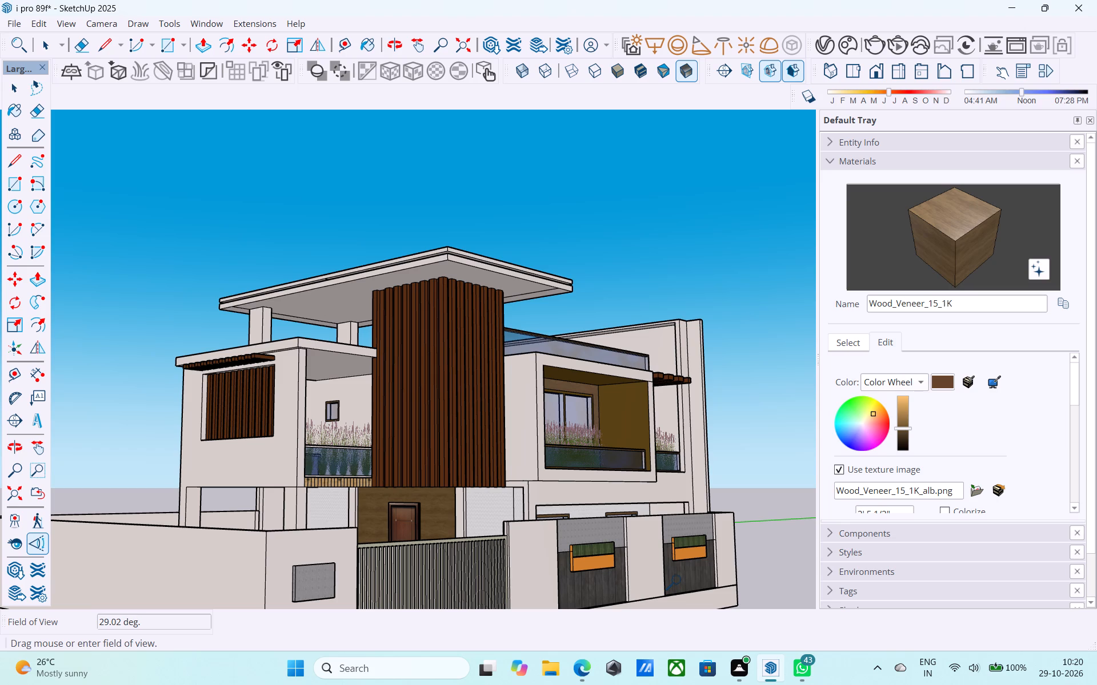
scroll(610, 455, down, 1)
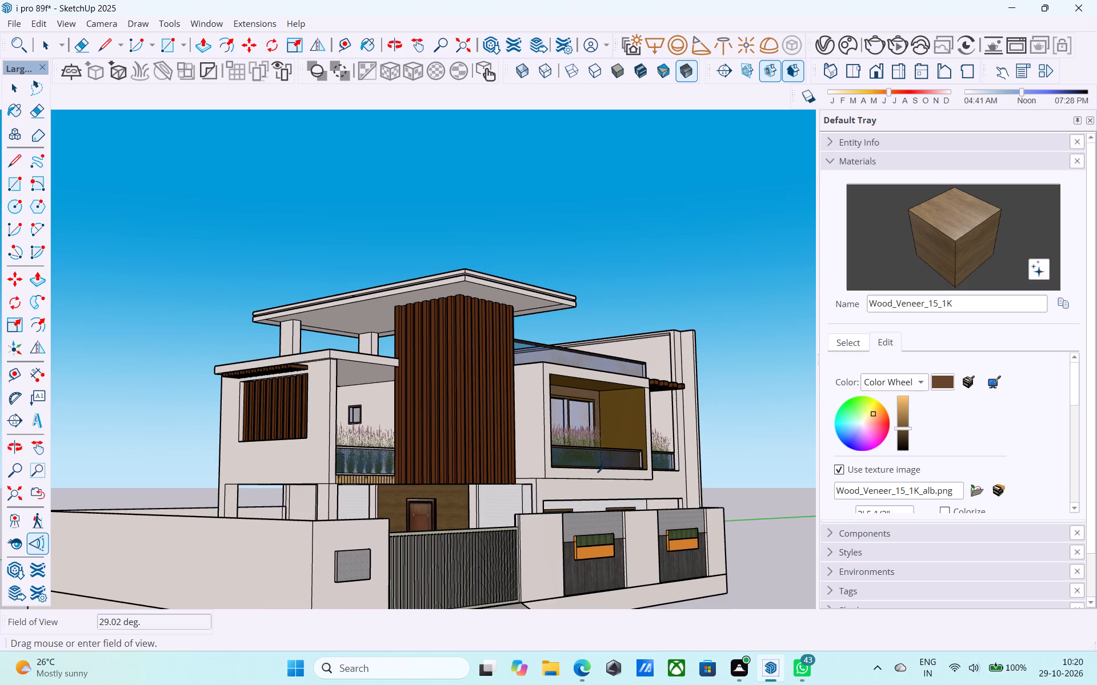
scroll(610, 464, down, 3)
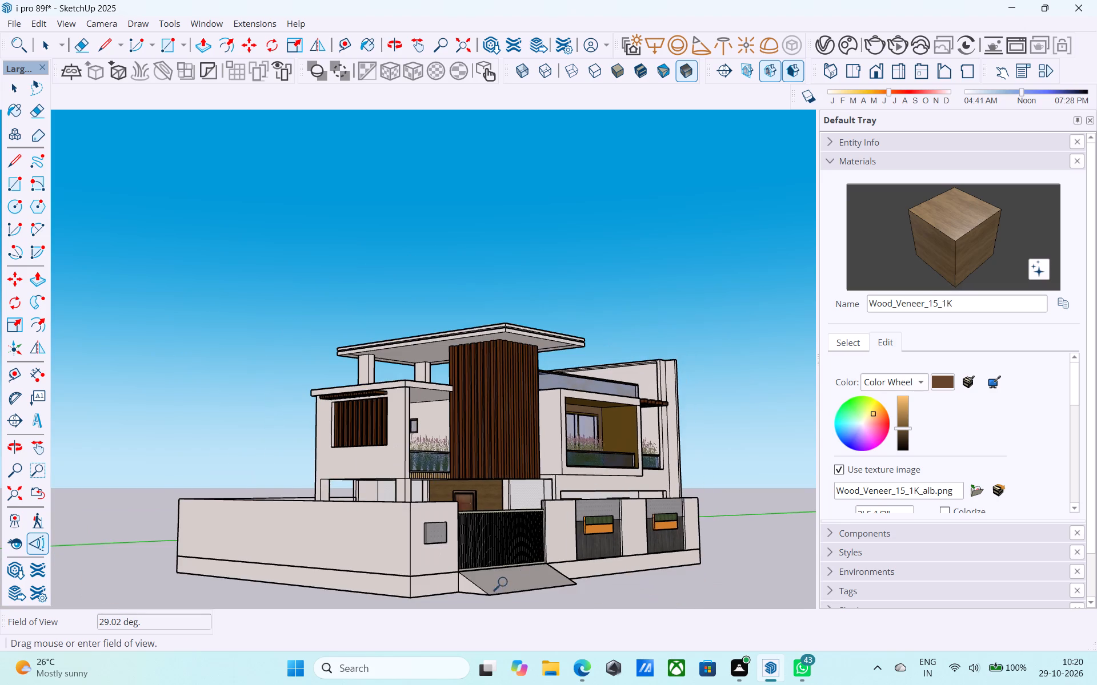
middle_drag(503, 583, 537, 495)
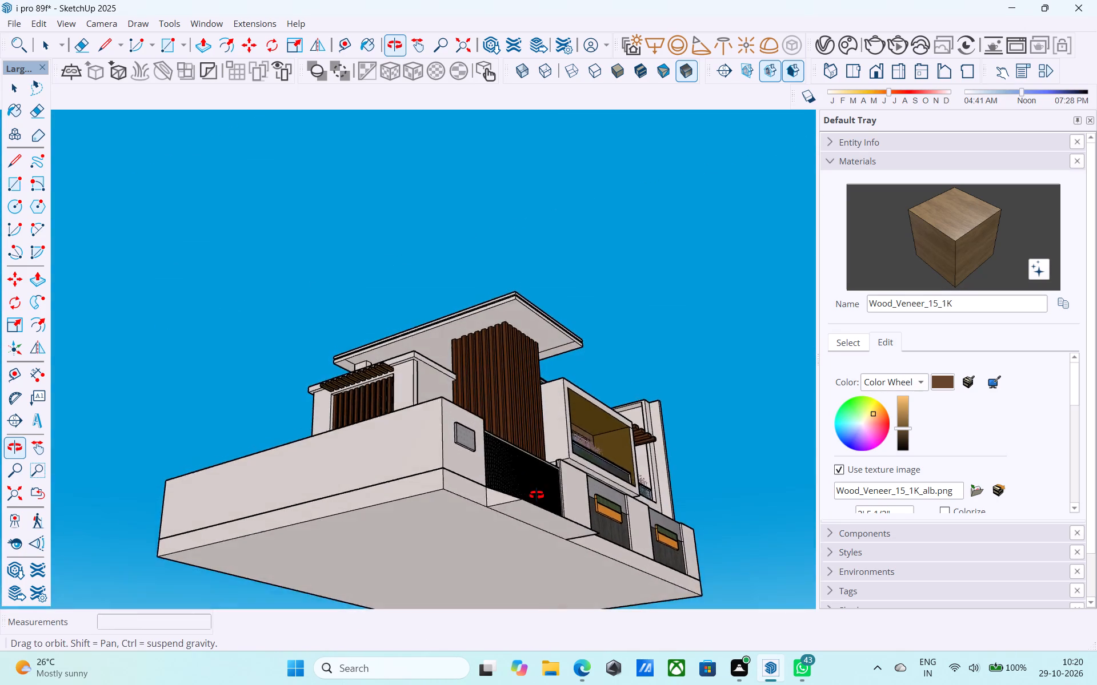
middle_drag(537, 495, 503, 589)
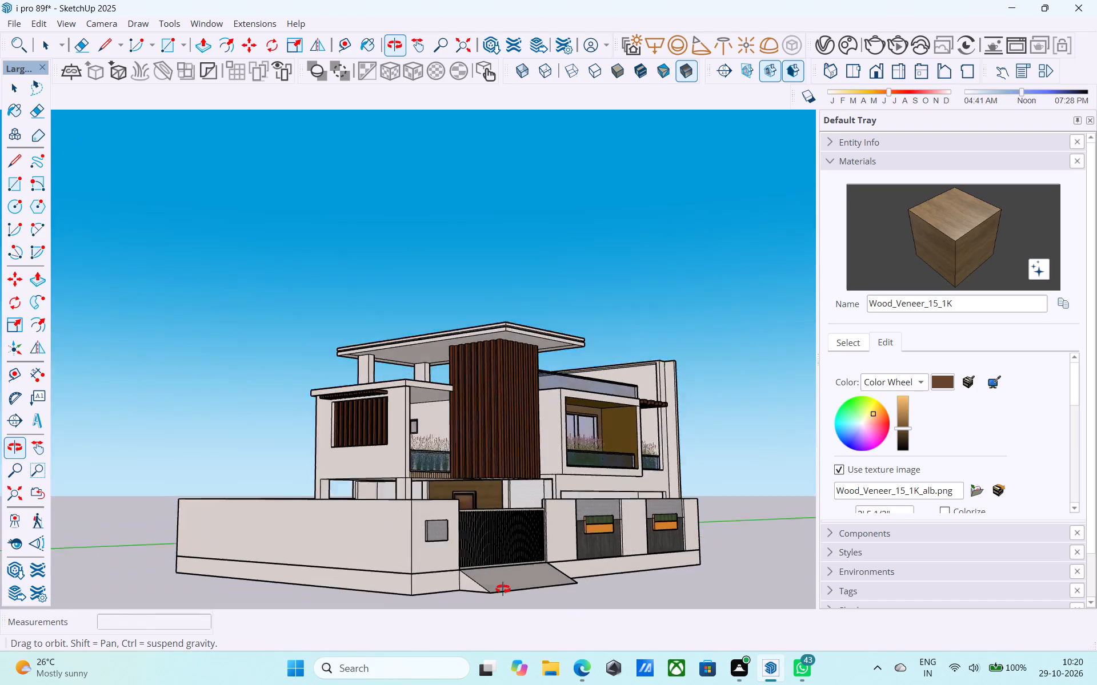
middle_drag(503, 589, 503, 590)
scroll(706, 488, up, 2)
middle_drag(706, 488, 627, 517)
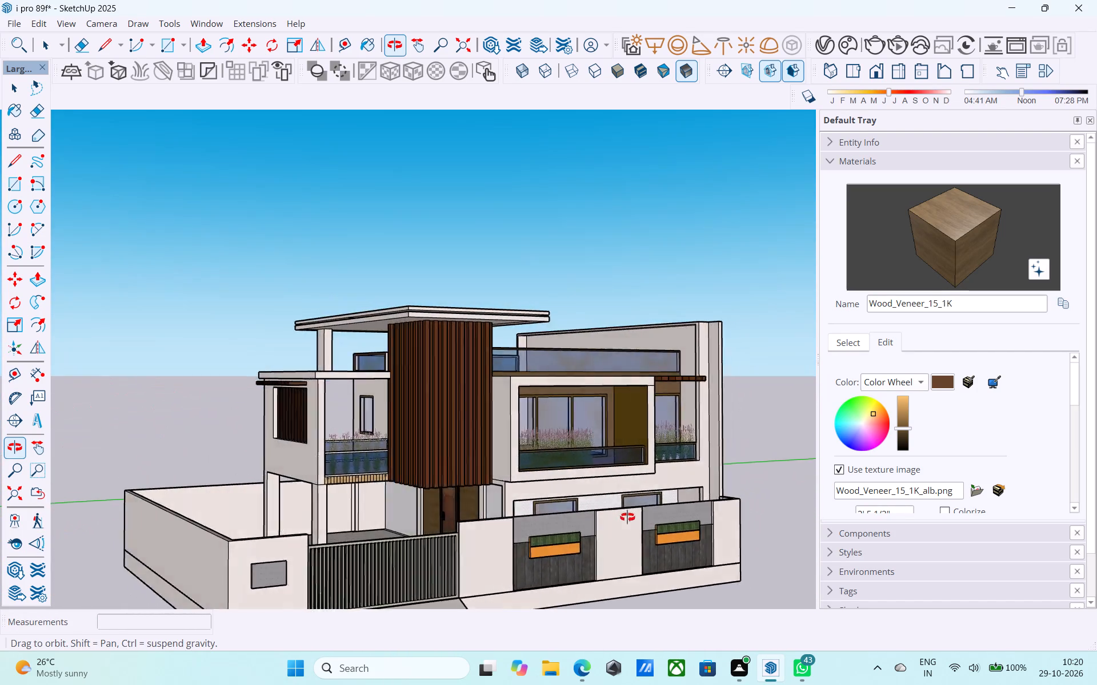
middle_drag(627, 517, 683, 505)
scroll(659, 512, down, 1)
middle_drag(619, 505, 590, 495)
key(space)
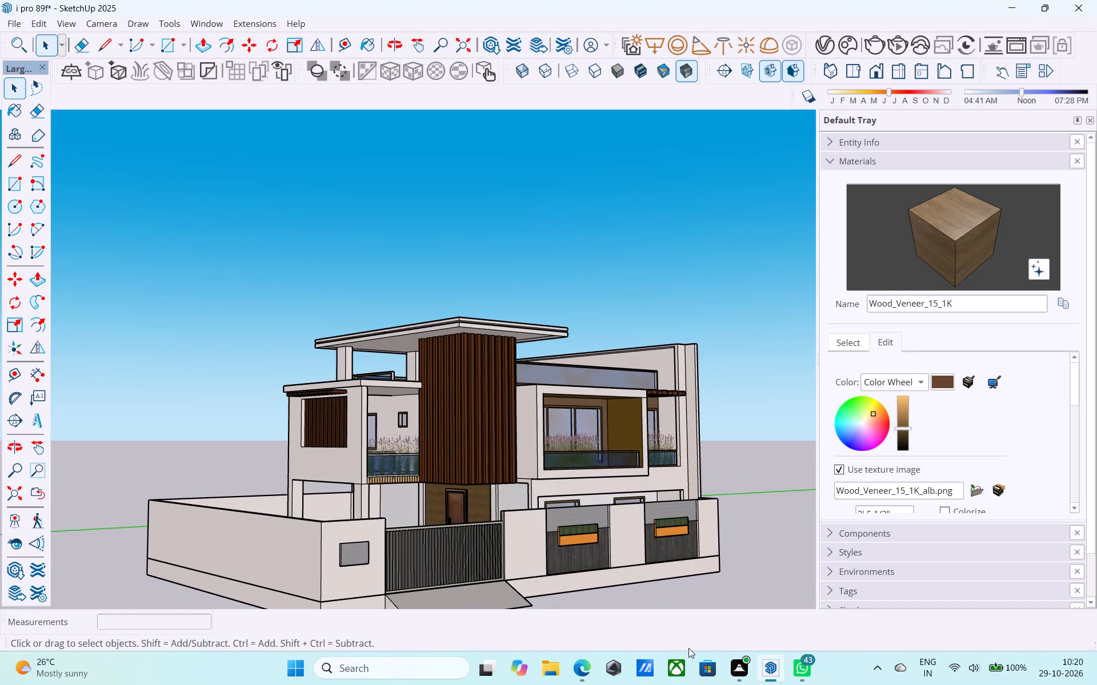
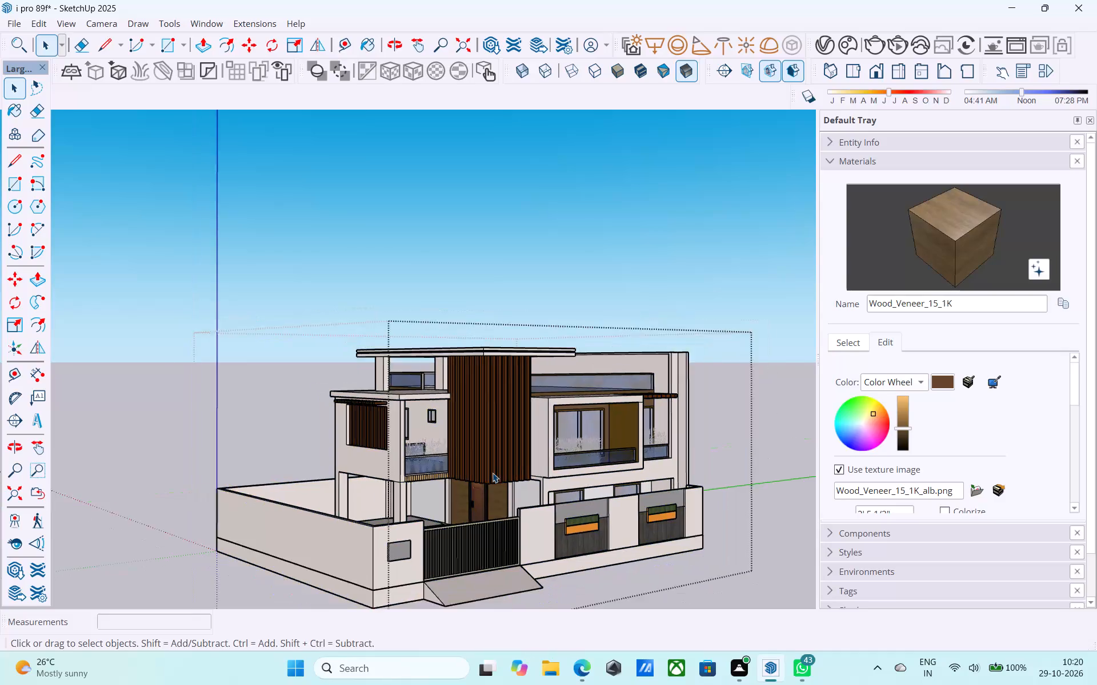
Examine the house's front exterior, porch, facade slats and boundary wall from several angles.
middle_drag(489, 495, 568, 597)
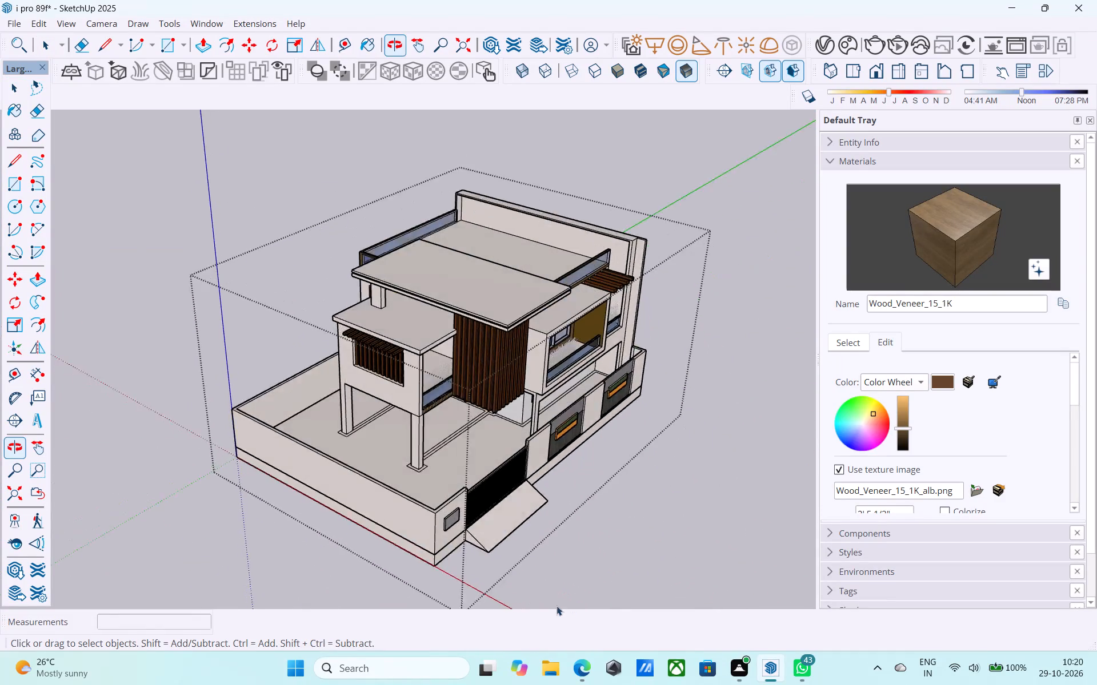
scroll(470, 492, up, 13)
shift+middle_drag(451, 538, 444, 554)
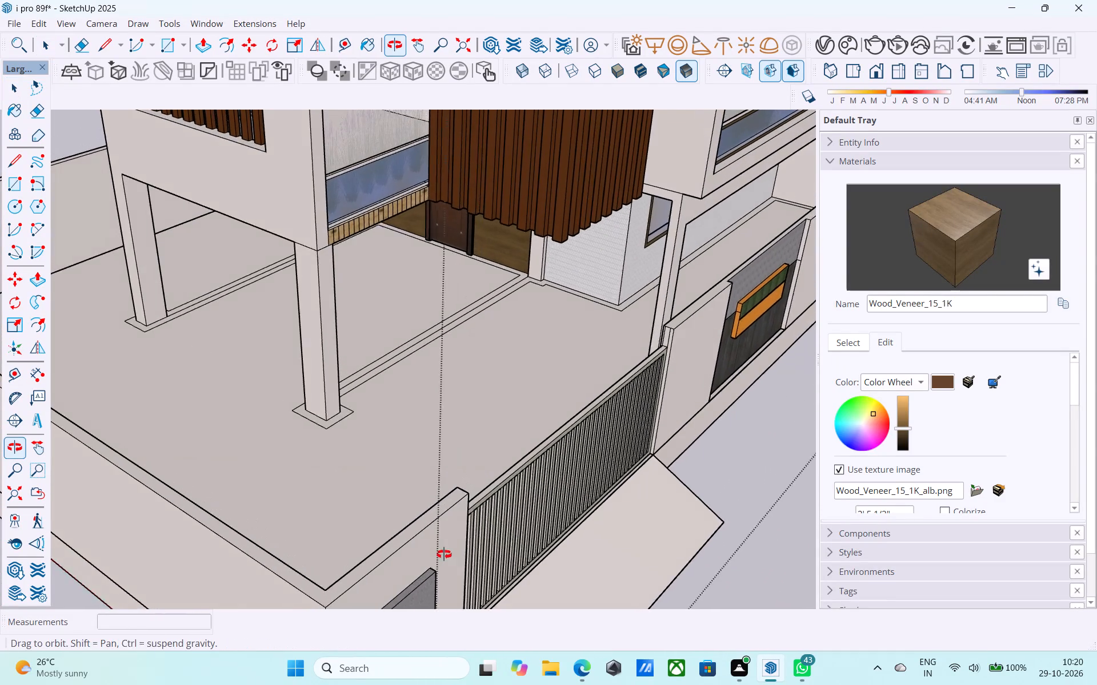
shift+middle_drag(444, 554, 435, 528)
scroll(434, 547, up, 1)
shift+middle_drag(452, 495, 390, 507)
scroll(392, 481, down, 5)
shift+middle_drag(478, 417, 477, 542)
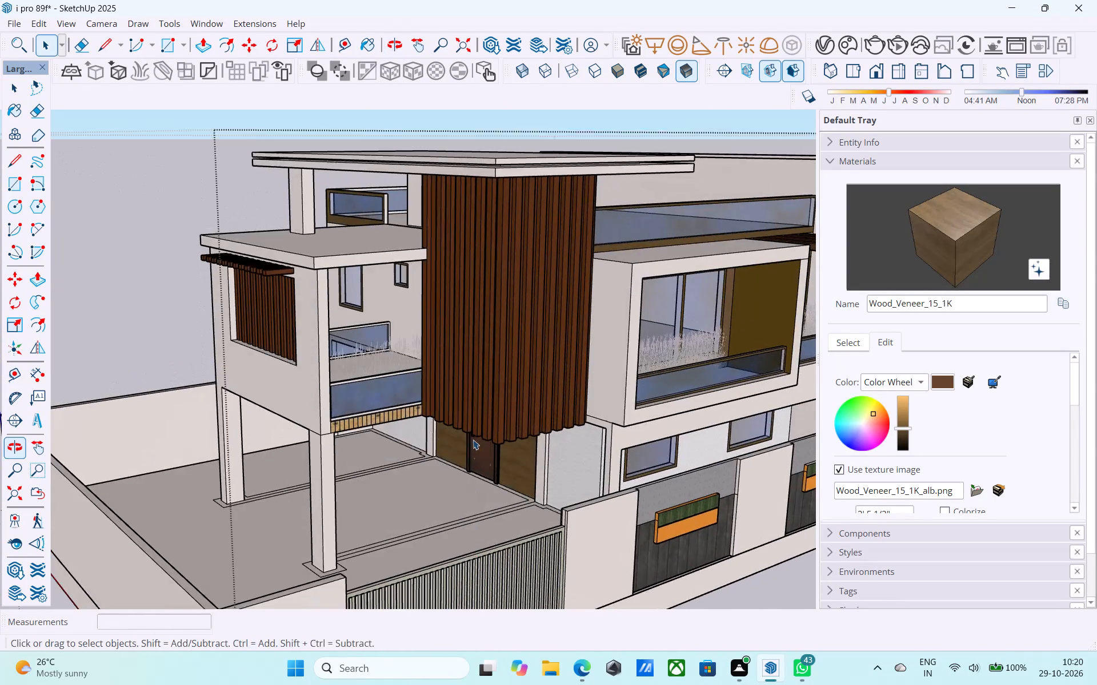
scroll(475, 435, down, 2)
shift+middle_drag(475, 438, 470, 433)
scroll(470, 433, up, 1)
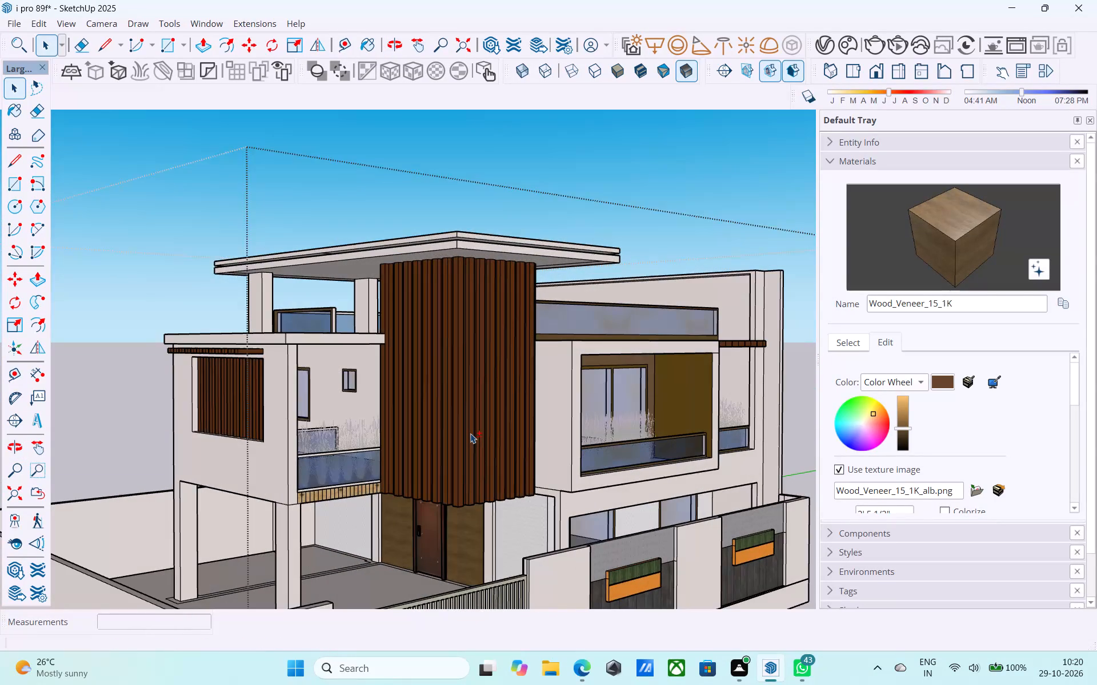
scroll(470, 434, down, 1)
middle_drag(474, 439, 437, 436)
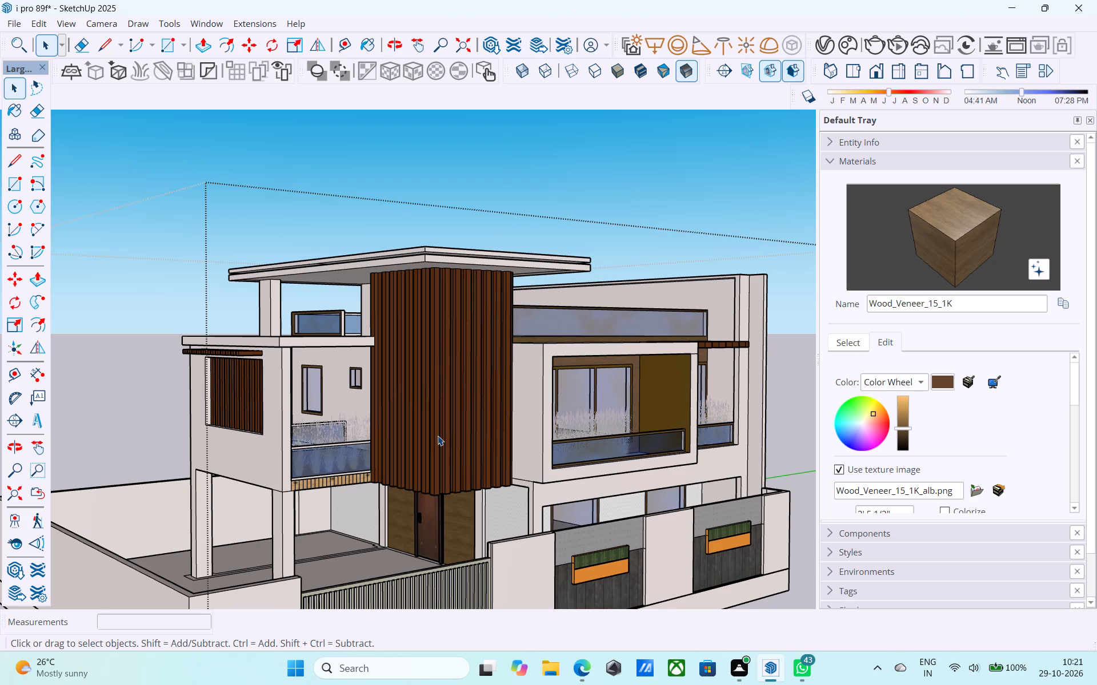
Open the front boundary wall group with the gate and planter panels for editing.
scroll(469, 422, down, 3)
middle_drag(484, 442, 426, 360)
scroll(568, 509, up, 11)
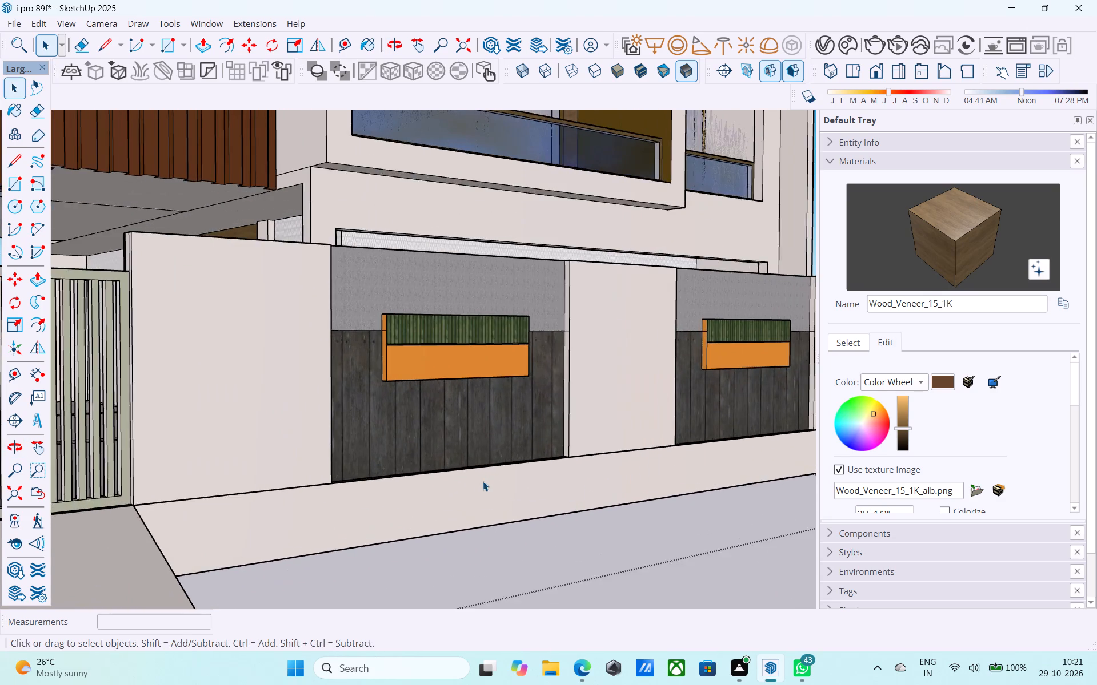
middle_drag(480, 481, 525, 522)
double_click(507, 513)
double_click(497, 476)
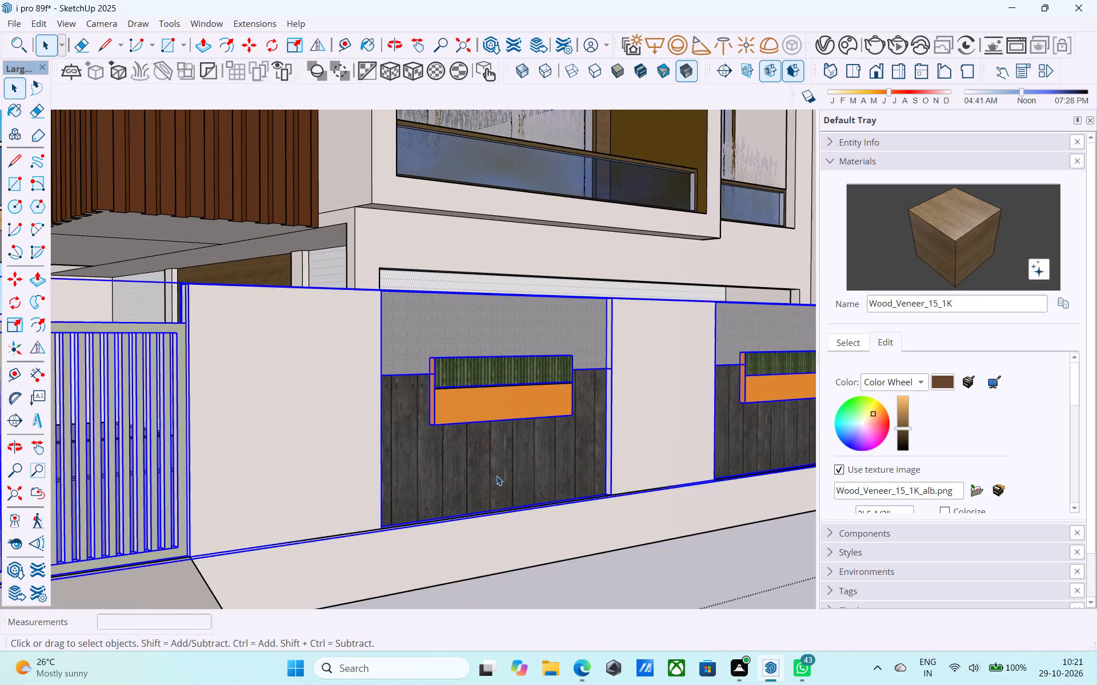
scroll(494, 485, up, 1)
middle_drag(494, 485, 458, 503)
scroll(458, 503, up, 4)
scroll(462, 503, down, 12)
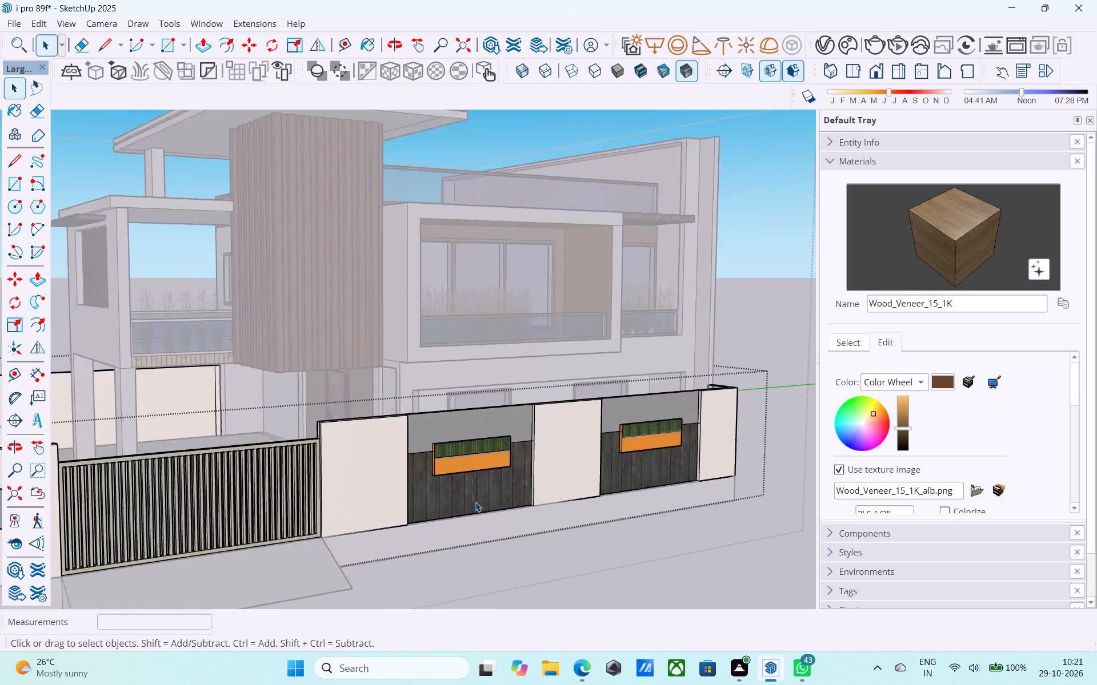
Draw a rectangle about 3 11/16" by 6" across the top of the short boundary wall segment beside the gate.
scroll(475, 502, down, 8)
middle_drag(483, 503, 624, 530)
scroll(329, 523, up, 9)
middle_drag(386, 506, 382, 582)
scroll(386, 506, up, 1)
scroll(381, 582, up, 2)
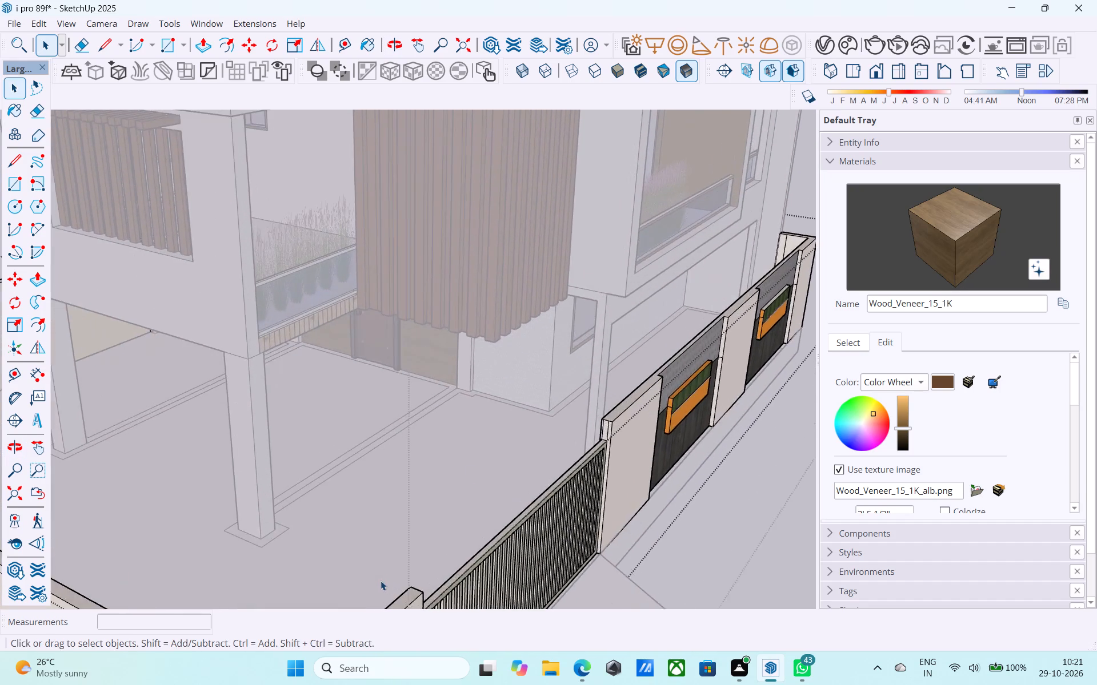
scroll(509, 428, down, 5)
scroll(479, 521, up, 7)
click(435, 522)
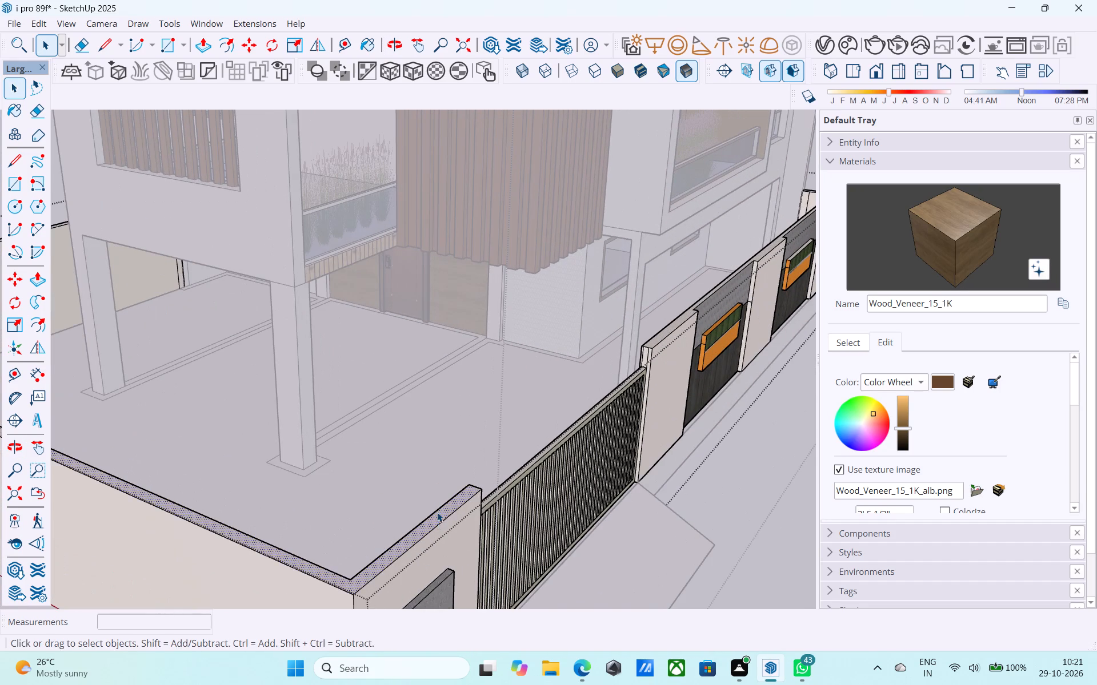
scroll(437, 512, up, 3)
key(r)
scroll(439, 510, up, 3)
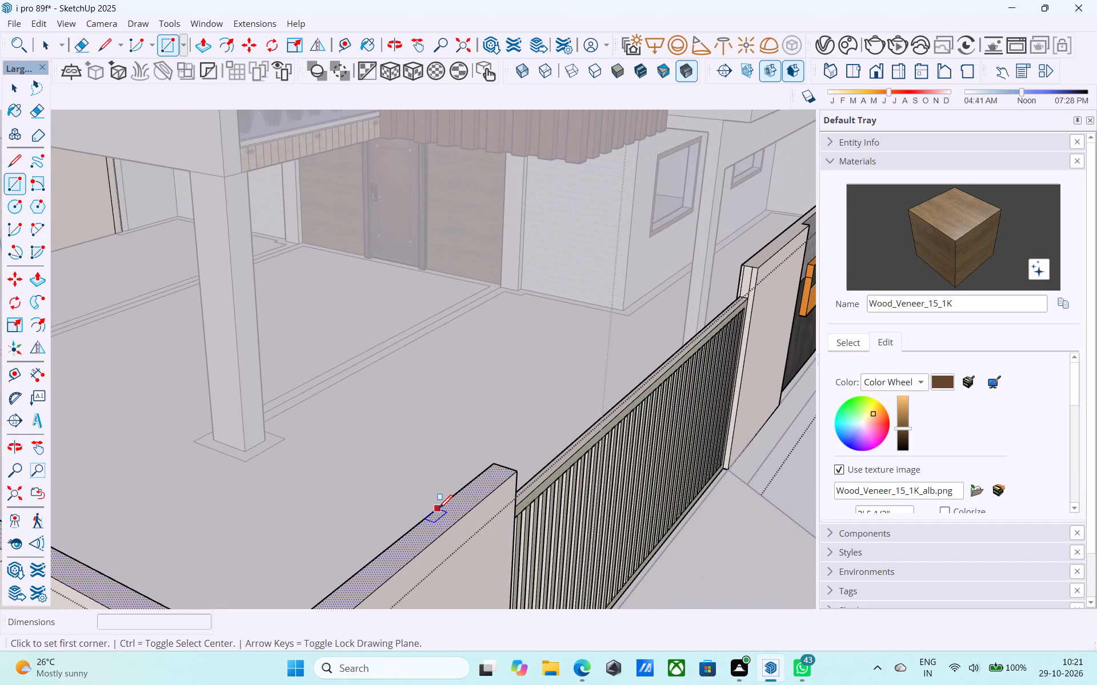
scroll(439, 506, down, 8)
middle_drag(440, 495, 432, 495)
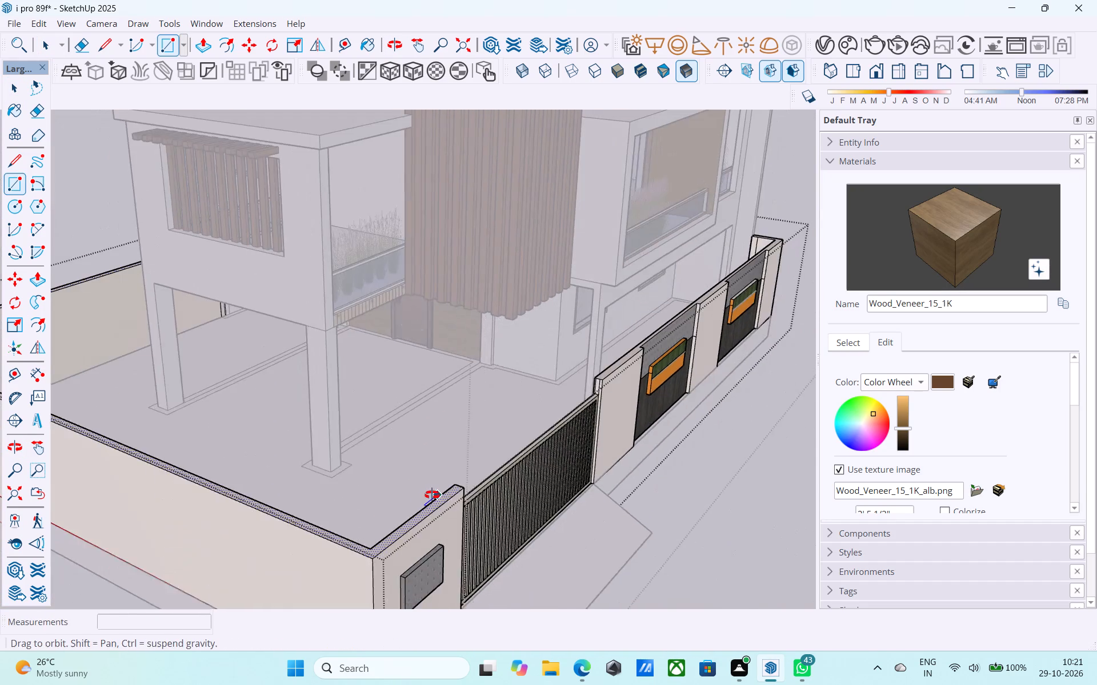
middle_drag(432, 495, 403, 494)
middle_click(344, 531)
scroll(339, 531, up, 3)
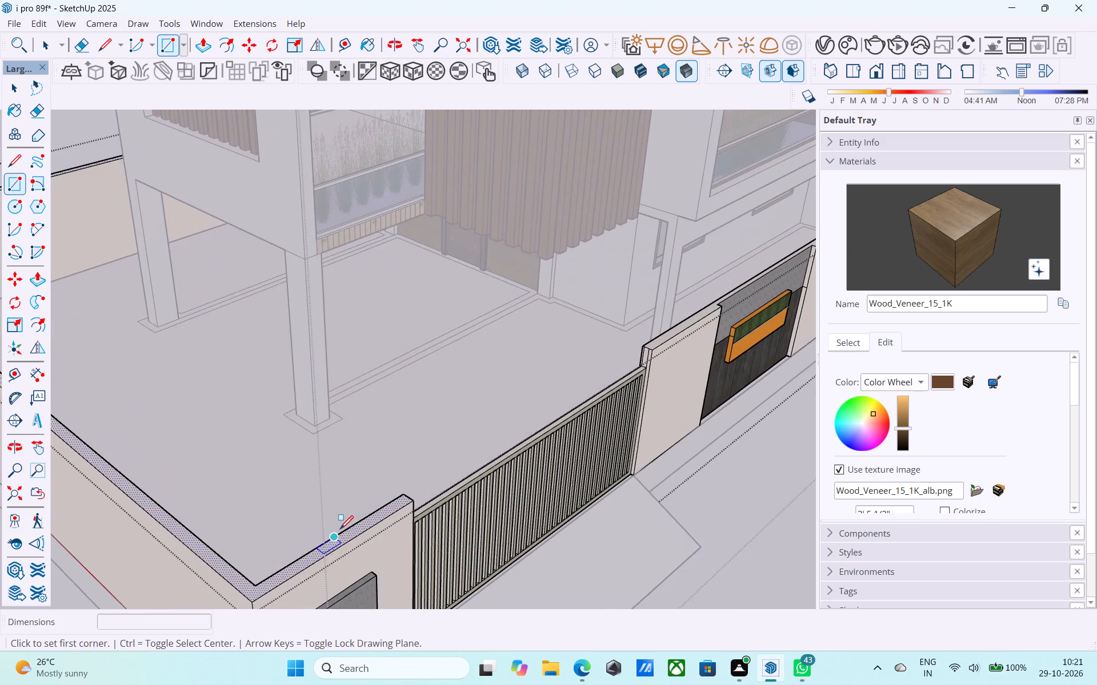
shift+middle_drag(339, 531, 353, 504)
scroll(357, 503, up, 3)
click(357, 503)
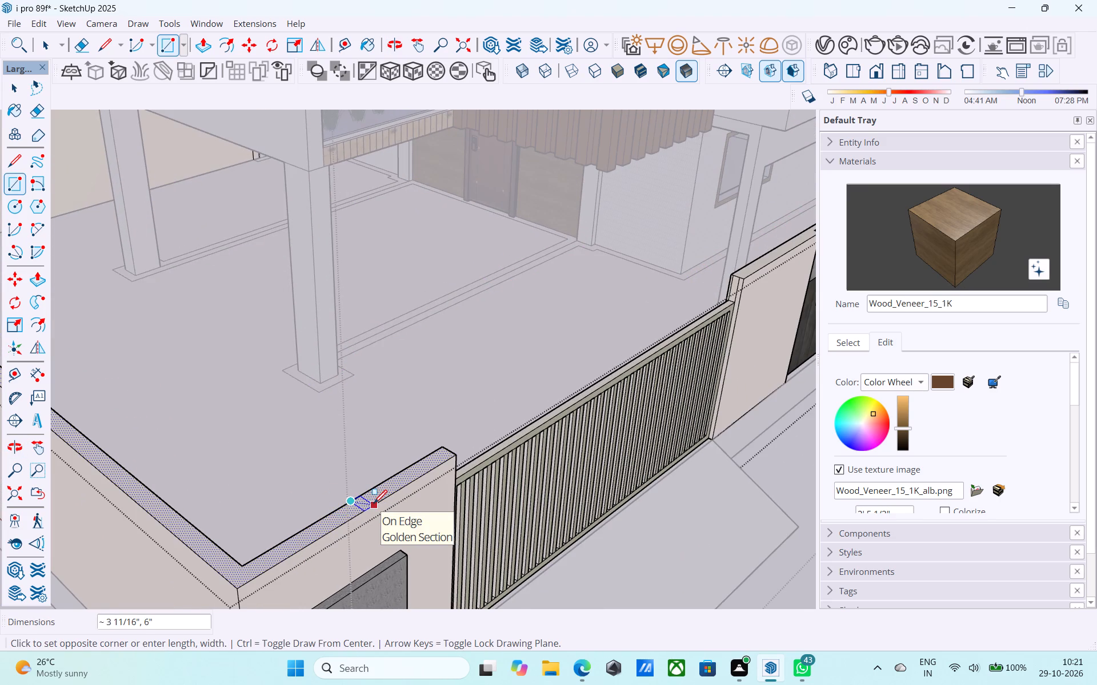
click(374, 505)
Extrude the small rectangle on the wall top upward by 6" with Push/Pull.
scroll(371, 505, up, 3)
key(space)
click(364, 505)
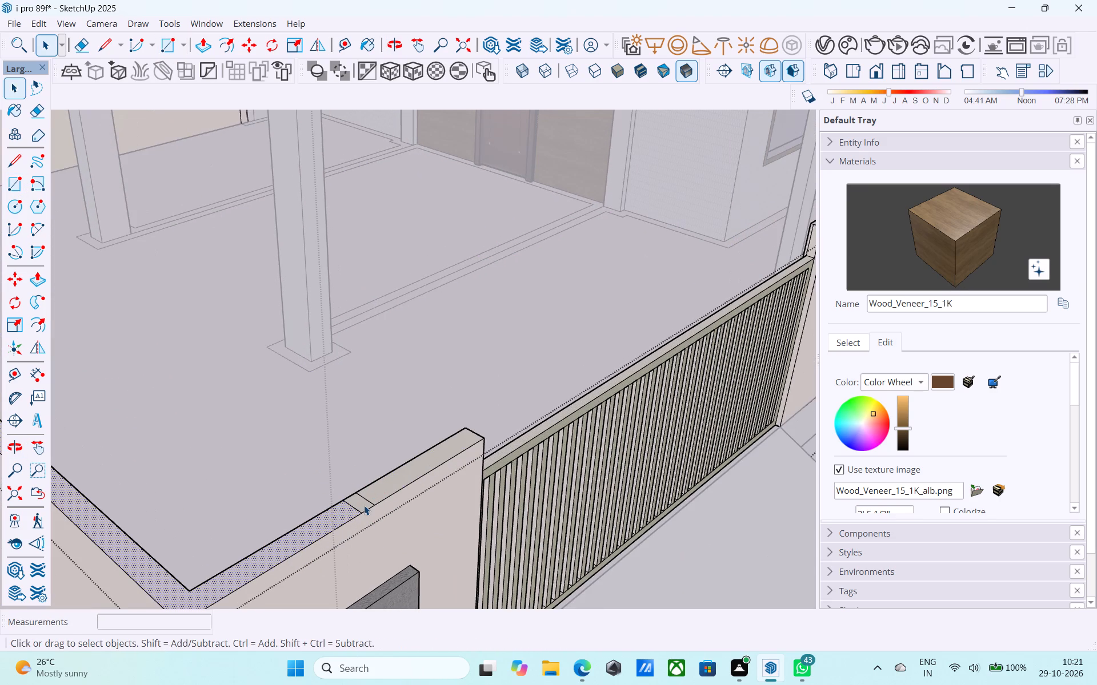
key(p)
click(364, 505)
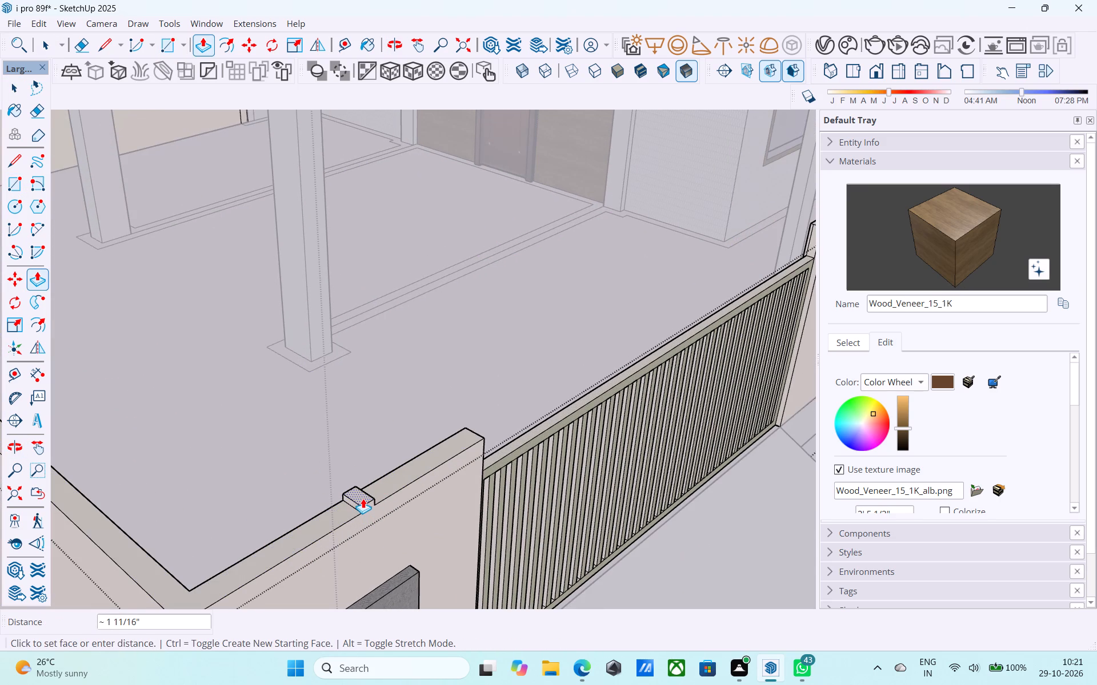
text(6")
key(Return)
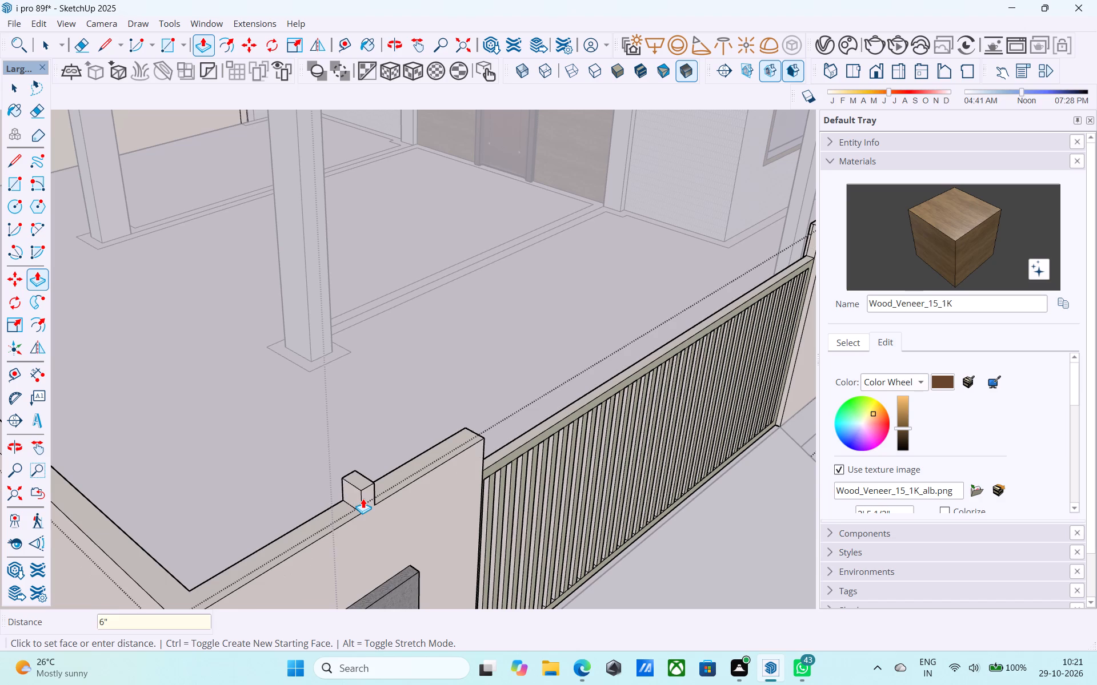
key(space)
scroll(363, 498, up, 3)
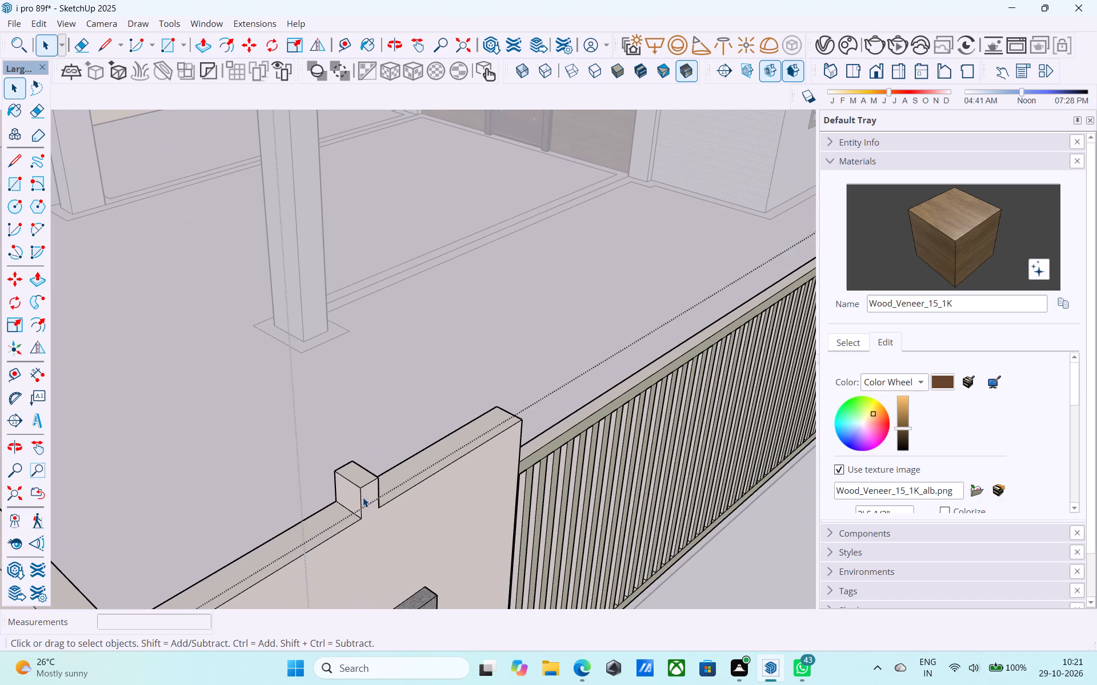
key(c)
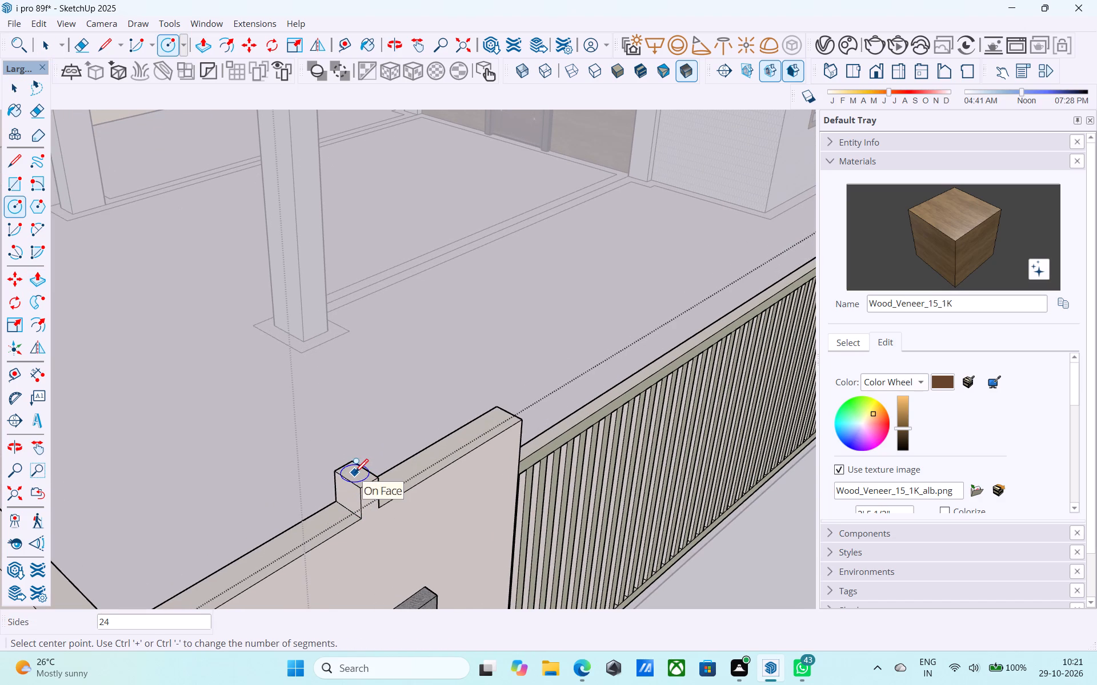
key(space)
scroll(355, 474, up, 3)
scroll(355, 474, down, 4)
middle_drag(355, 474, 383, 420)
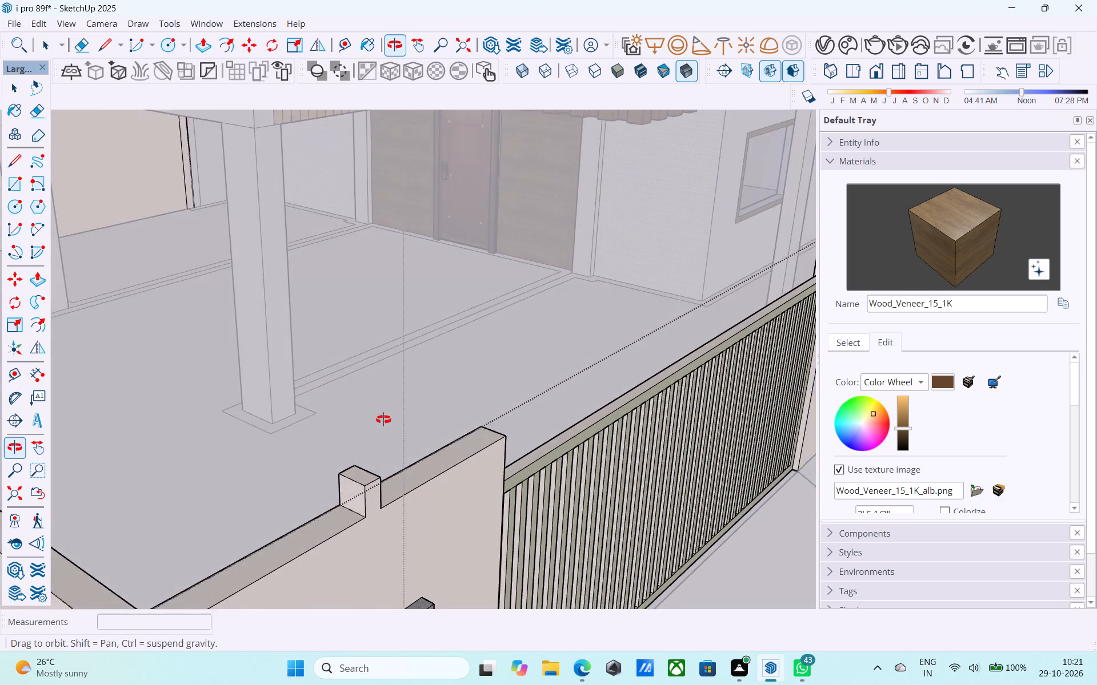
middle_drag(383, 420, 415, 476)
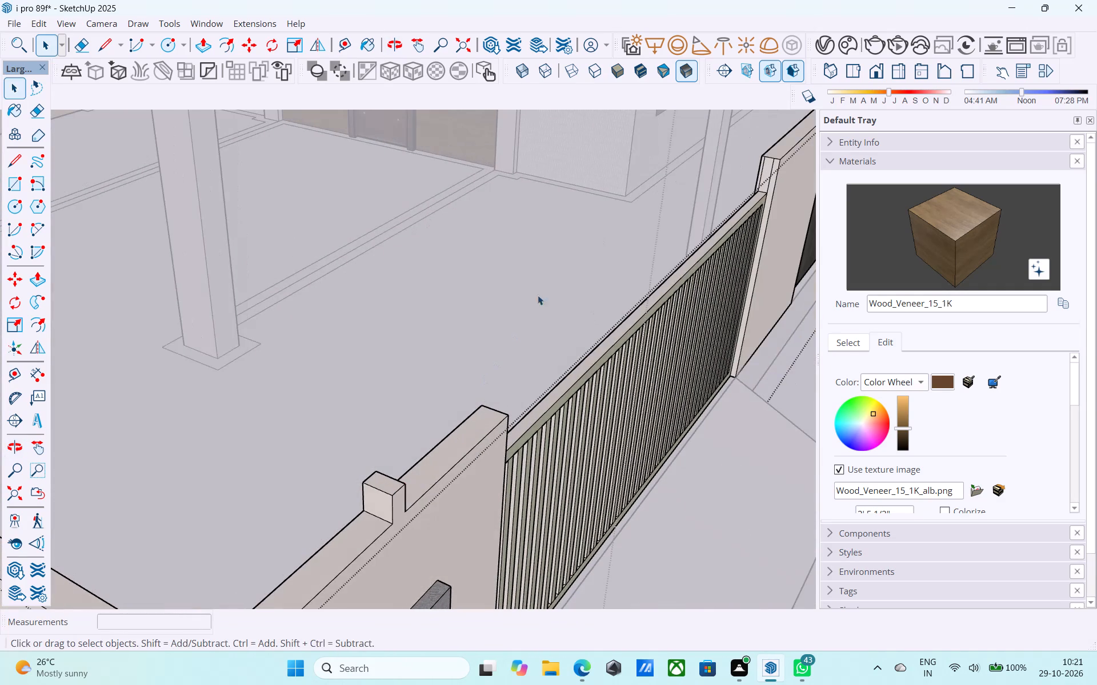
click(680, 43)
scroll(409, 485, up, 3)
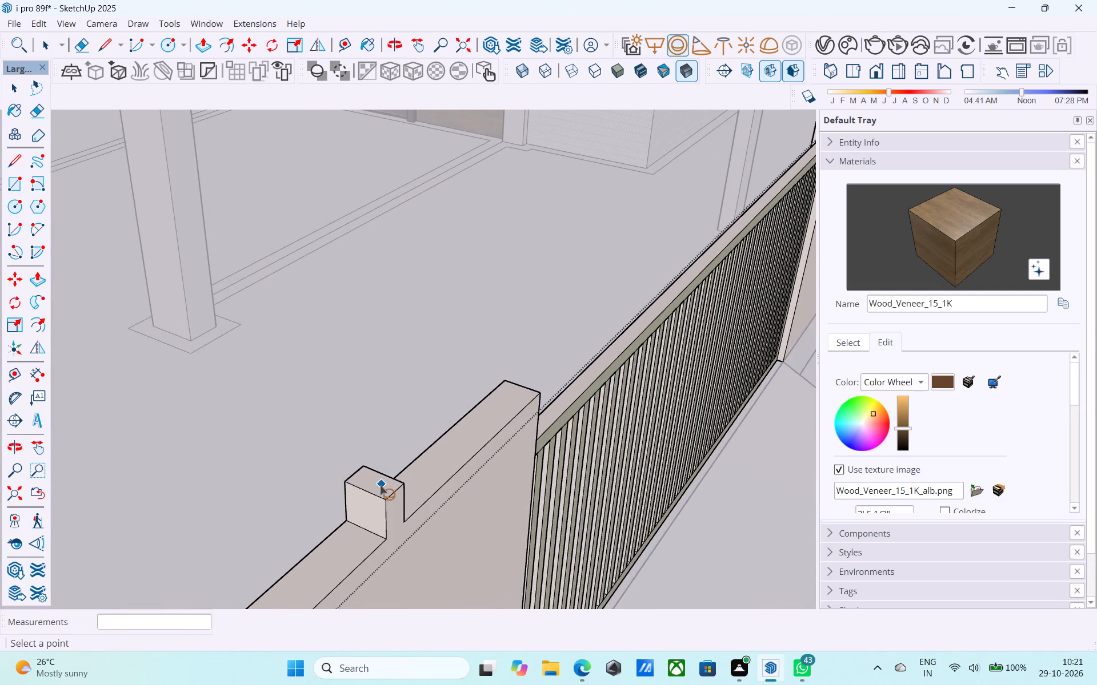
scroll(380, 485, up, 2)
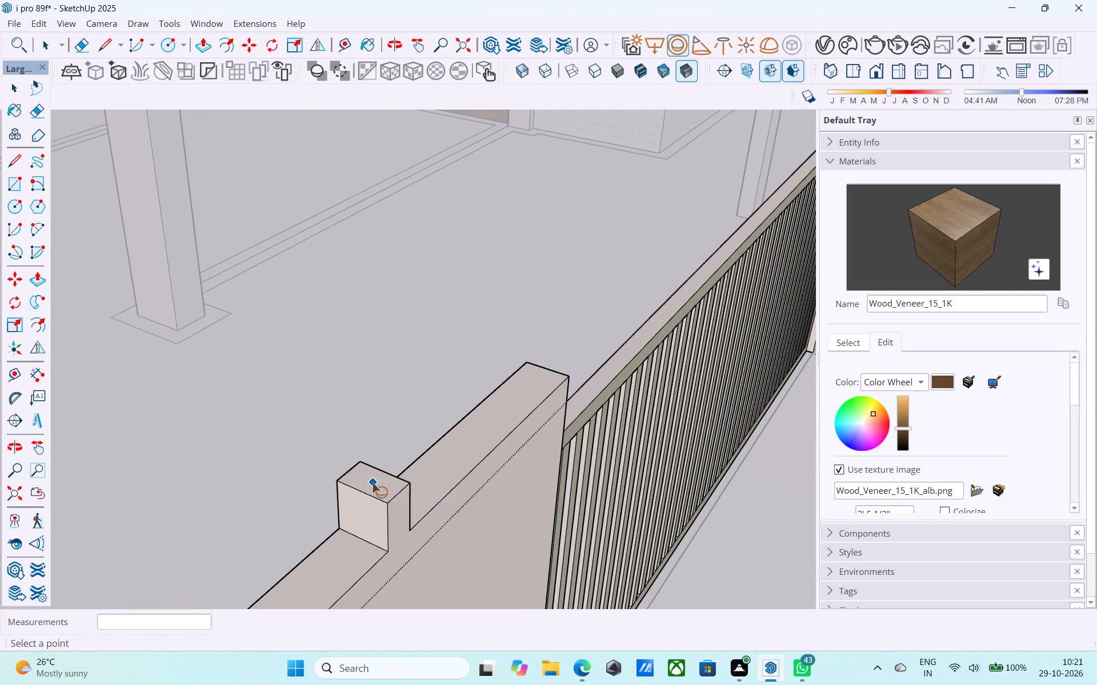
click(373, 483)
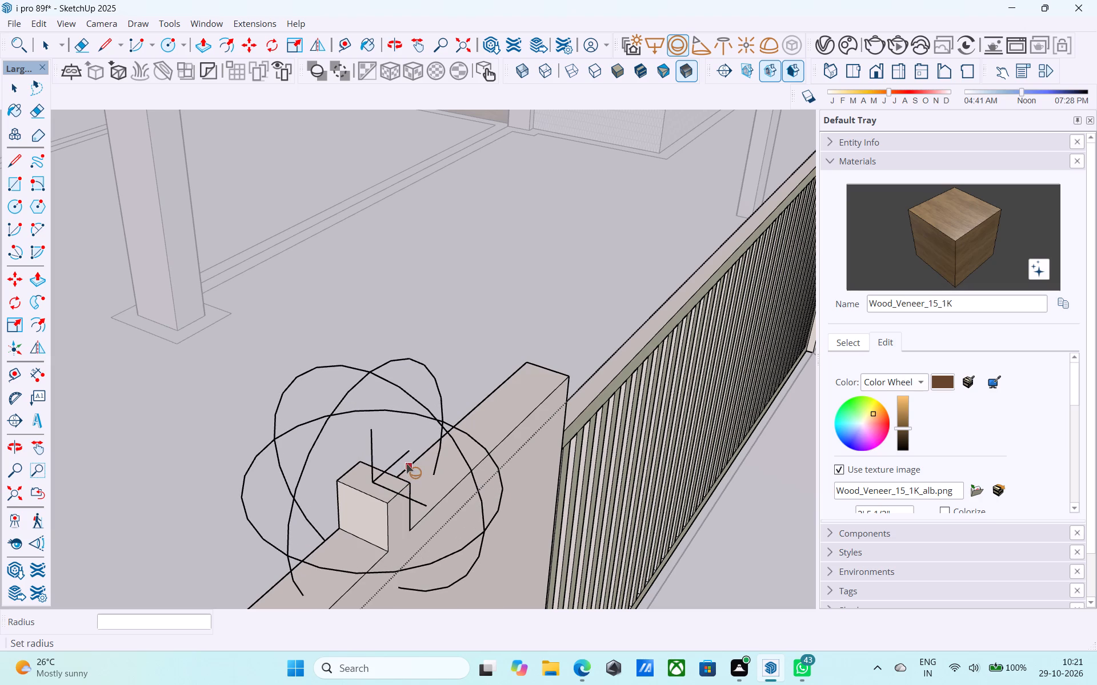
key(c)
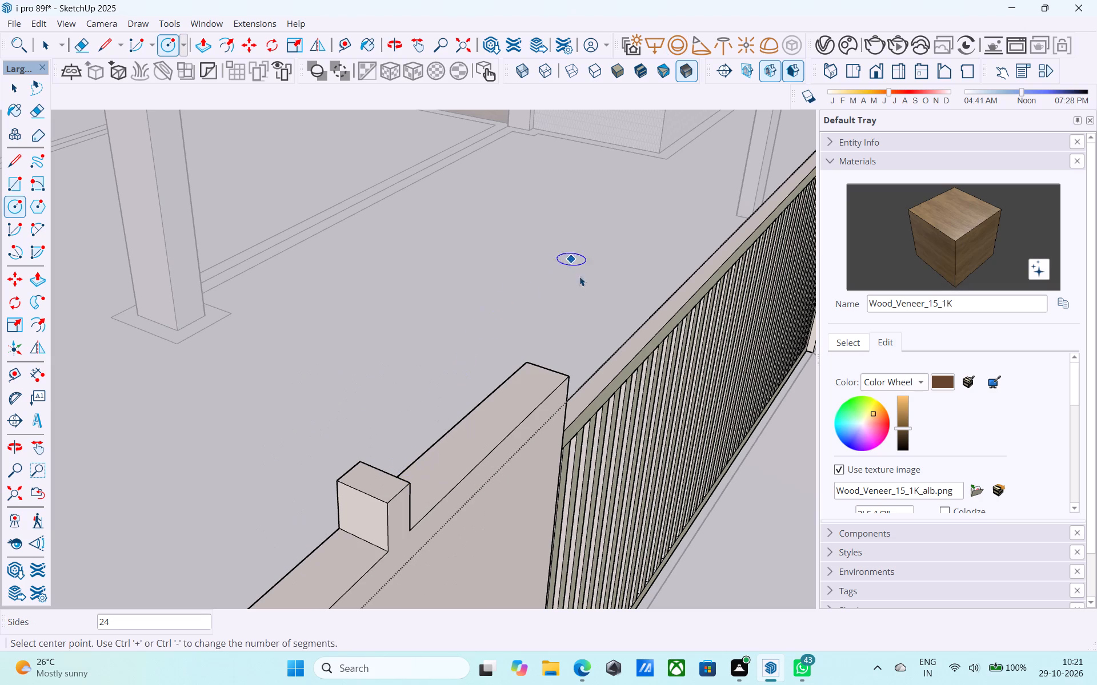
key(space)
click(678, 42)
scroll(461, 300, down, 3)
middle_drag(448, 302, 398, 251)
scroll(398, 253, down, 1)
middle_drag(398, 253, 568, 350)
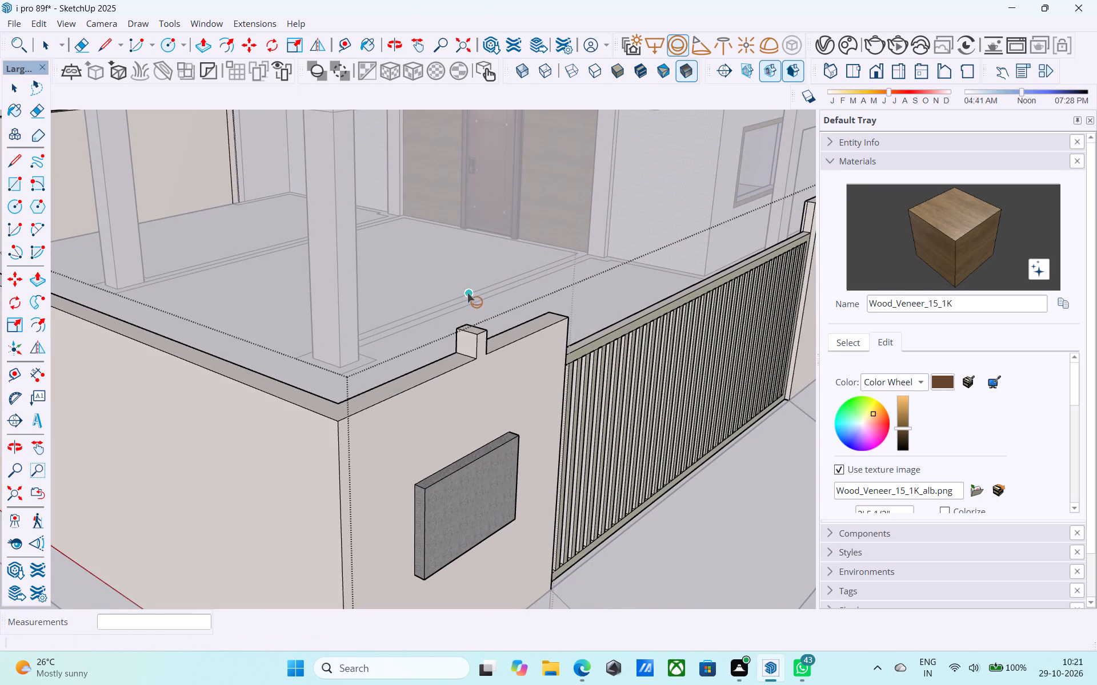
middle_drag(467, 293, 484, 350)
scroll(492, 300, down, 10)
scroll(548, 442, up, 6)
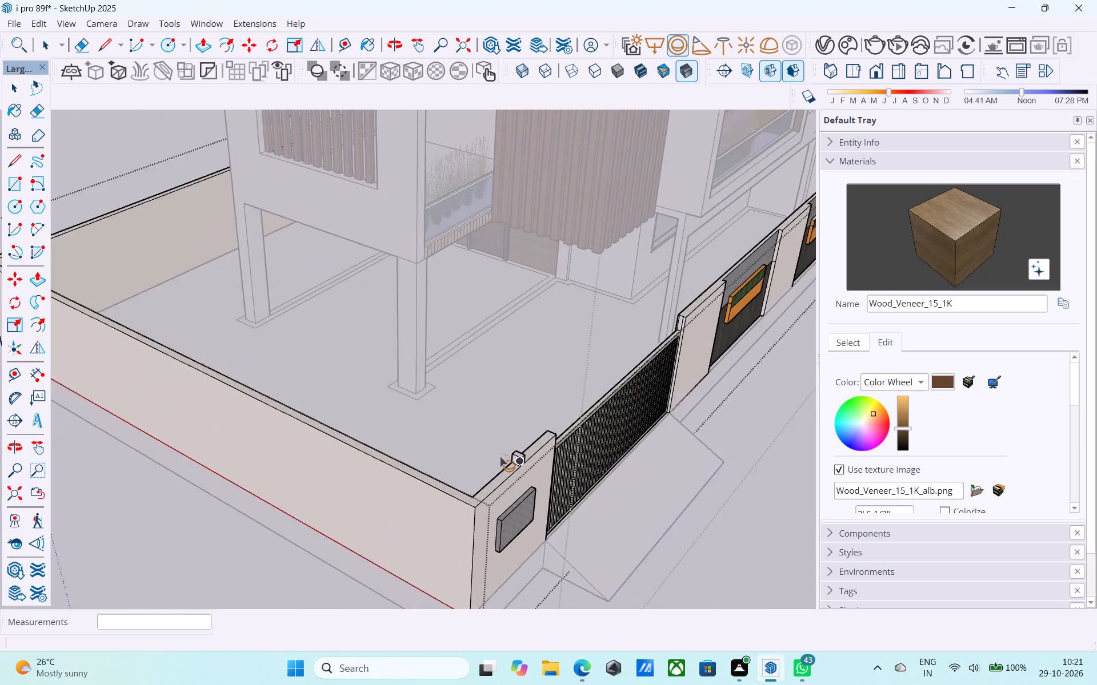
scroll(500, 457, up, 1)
Draw a 6" vertical line upward from the middle of the small block's top face.
key(l)
scroll(500, 457, up, 10)
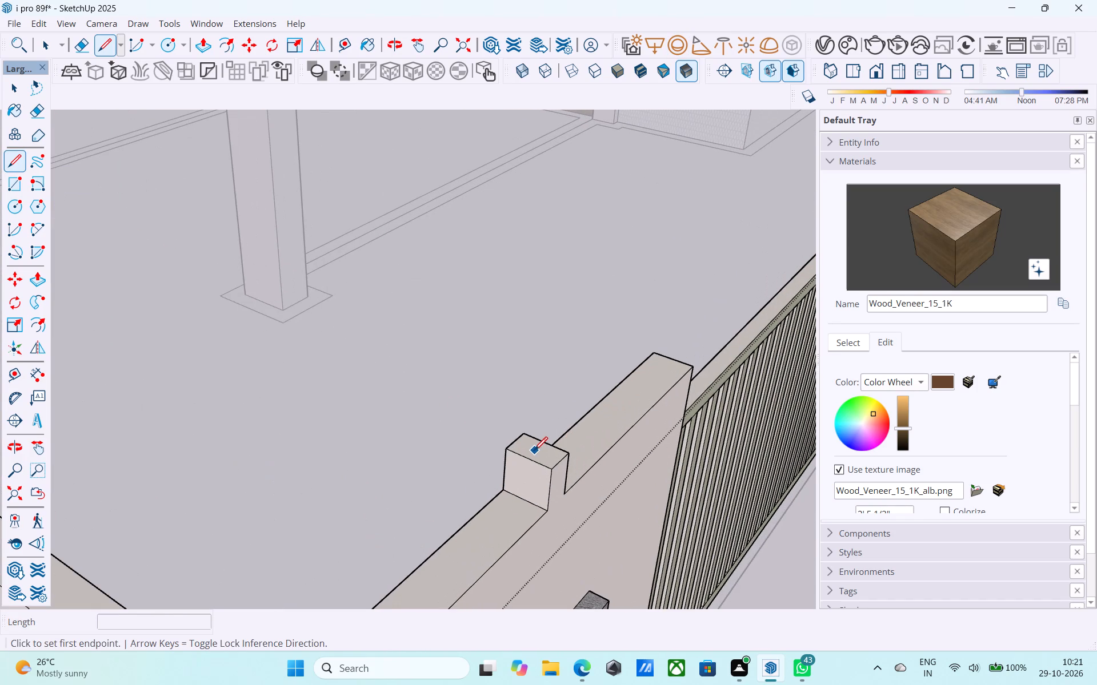
middle_drag(538, 450, 537, 485)
scroll(535, 460, up, 8)
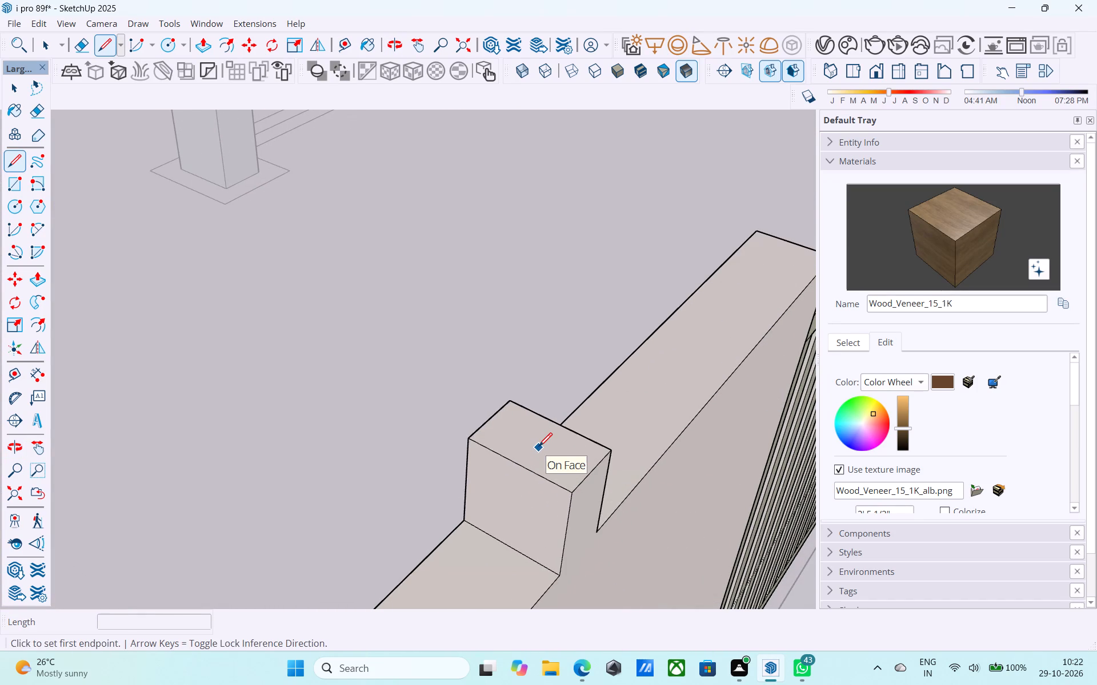
click(539, 446)
middle_drag(539, 446, 510, 524)
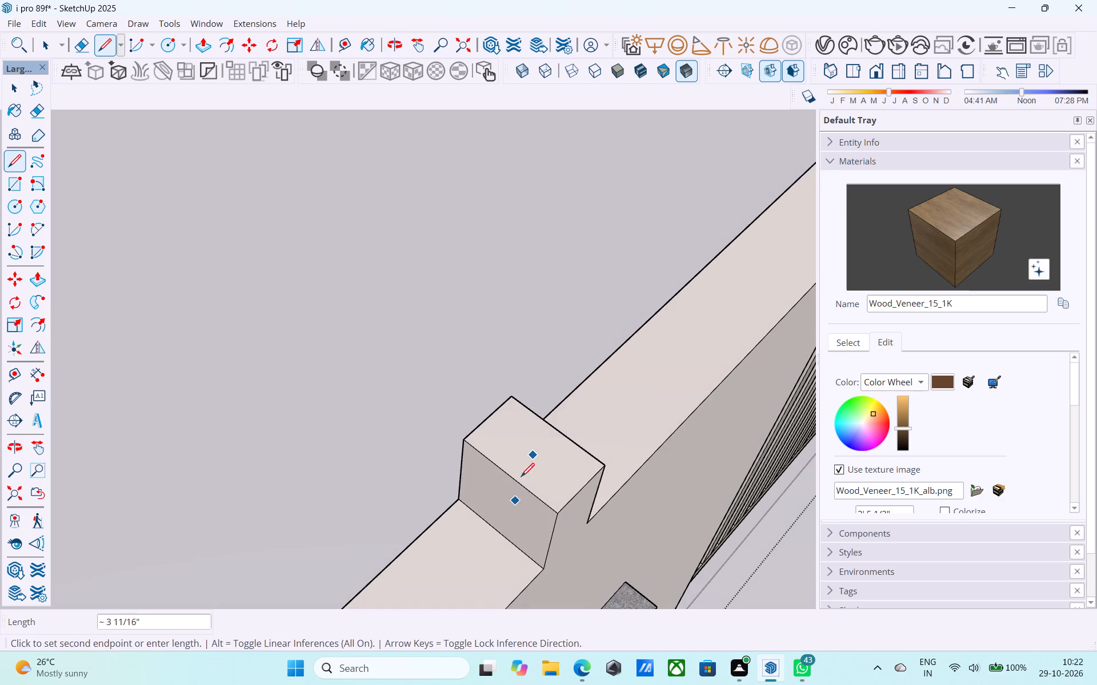
middle_drag(545, 408, 530, 353)
scroll(530, 350, down, 4)
middle_drag(528, 350, 527, 351)
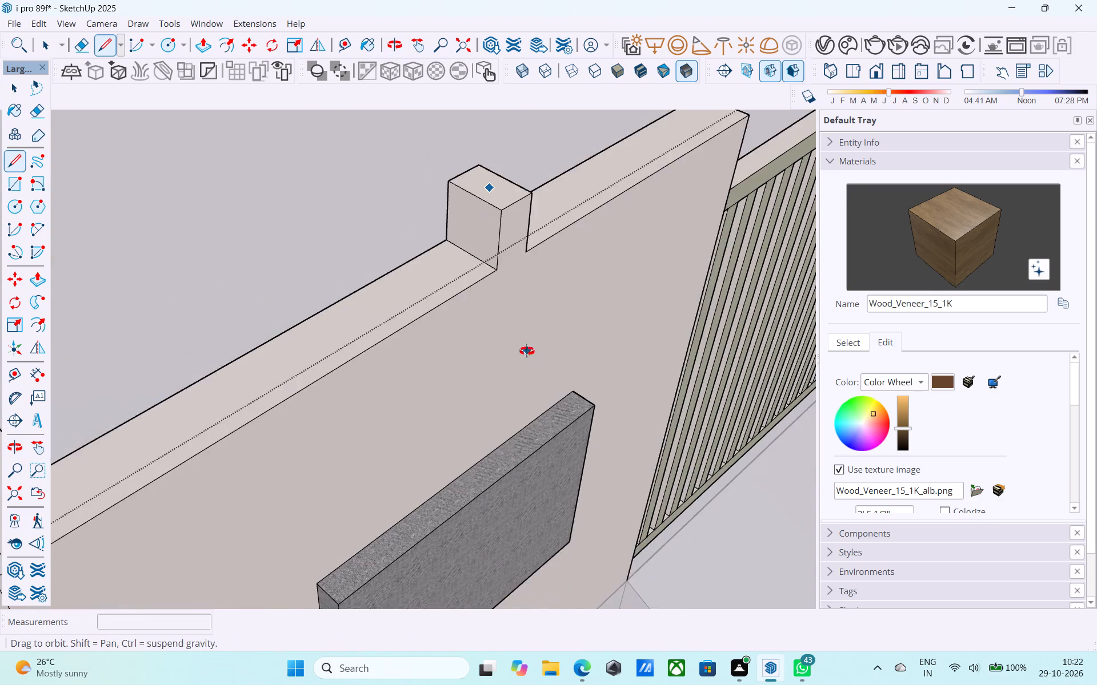
middle_drag(527, 351, 499, 333)
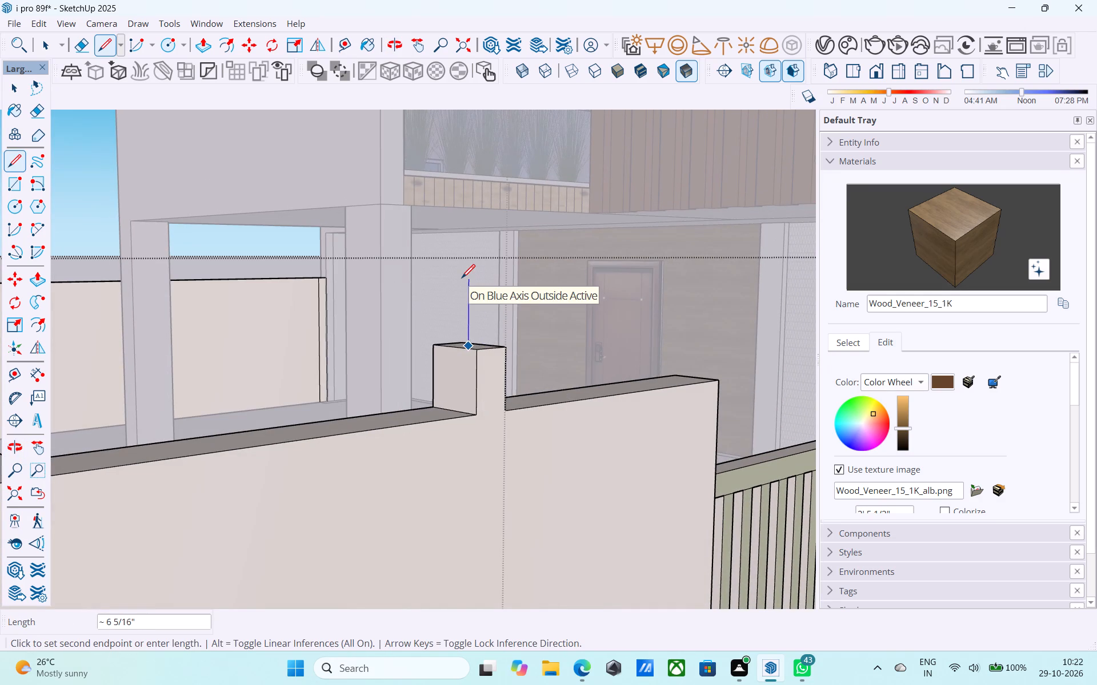
text(6")
key(Return)
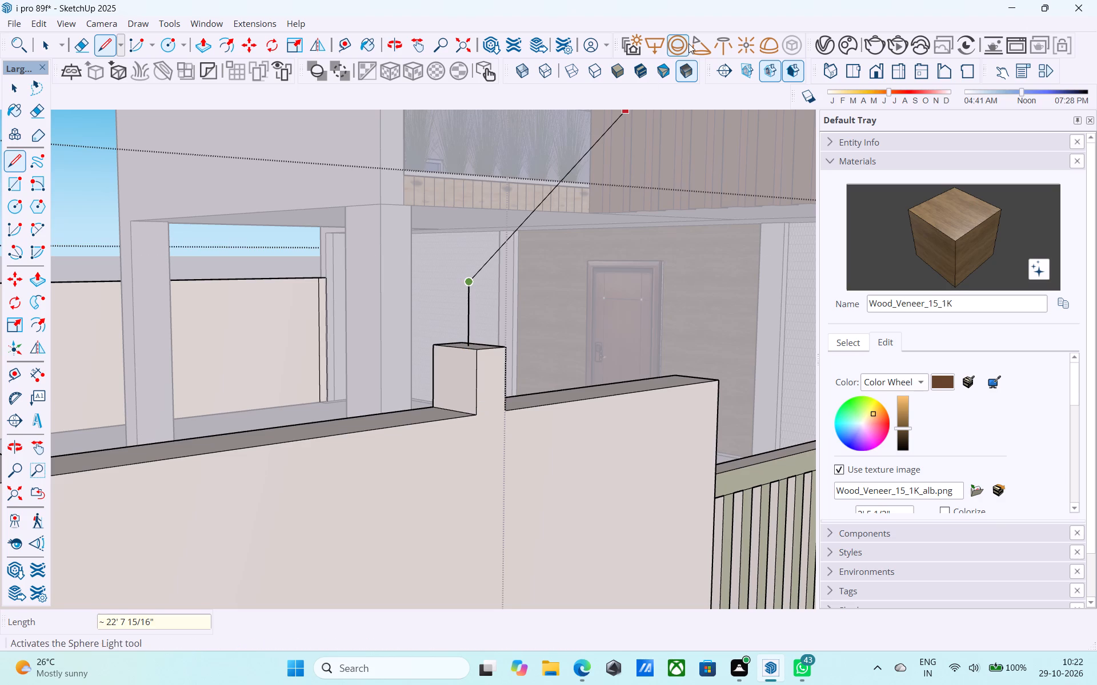
Place a sphere light centred on the upper end of the vertical line, with its radius reaching the block's top face.
click(688, 43)
click(469, 285)
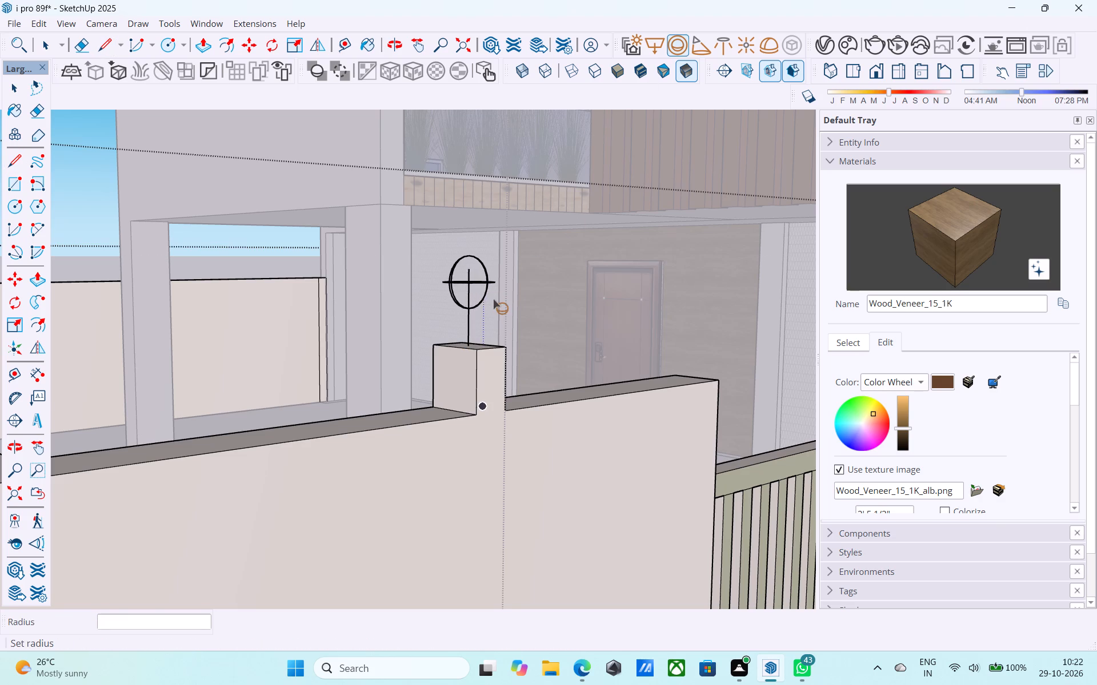
middle_drag(493, 311, 475, 323)
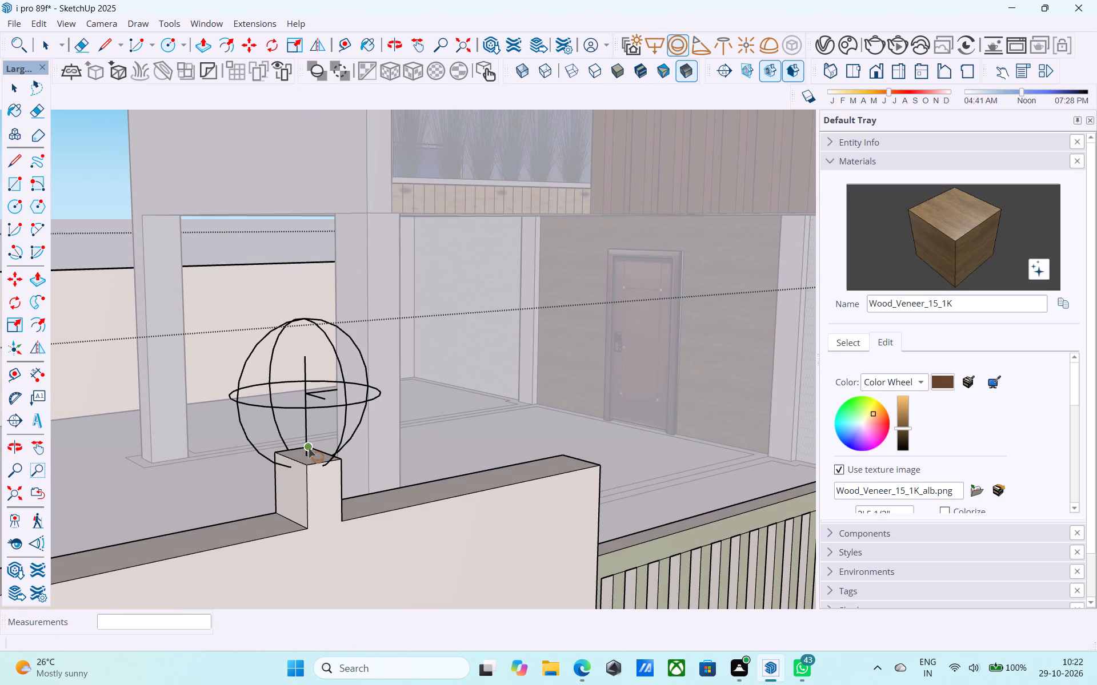
scroll(309, 448, up, 1)
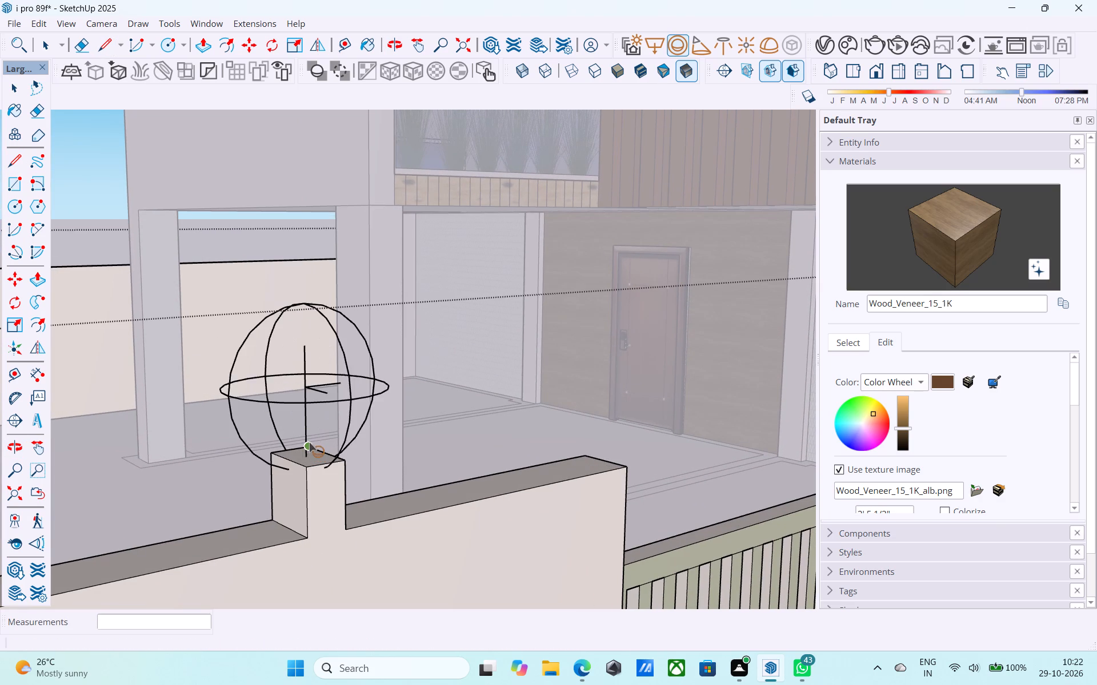
scroll(302, 446, up, 1)
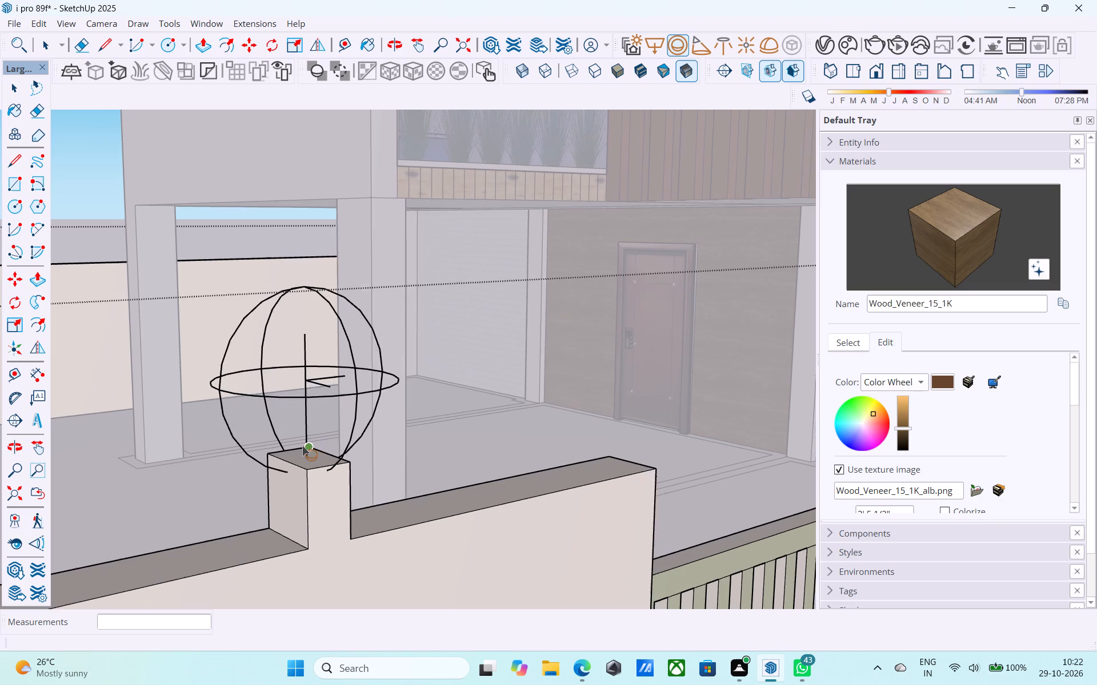
scroll(302, 446, up, 1)
click(306, 457)
scroll(307, 457, down, 18)
middle_drag(401, 446, 305, 449)
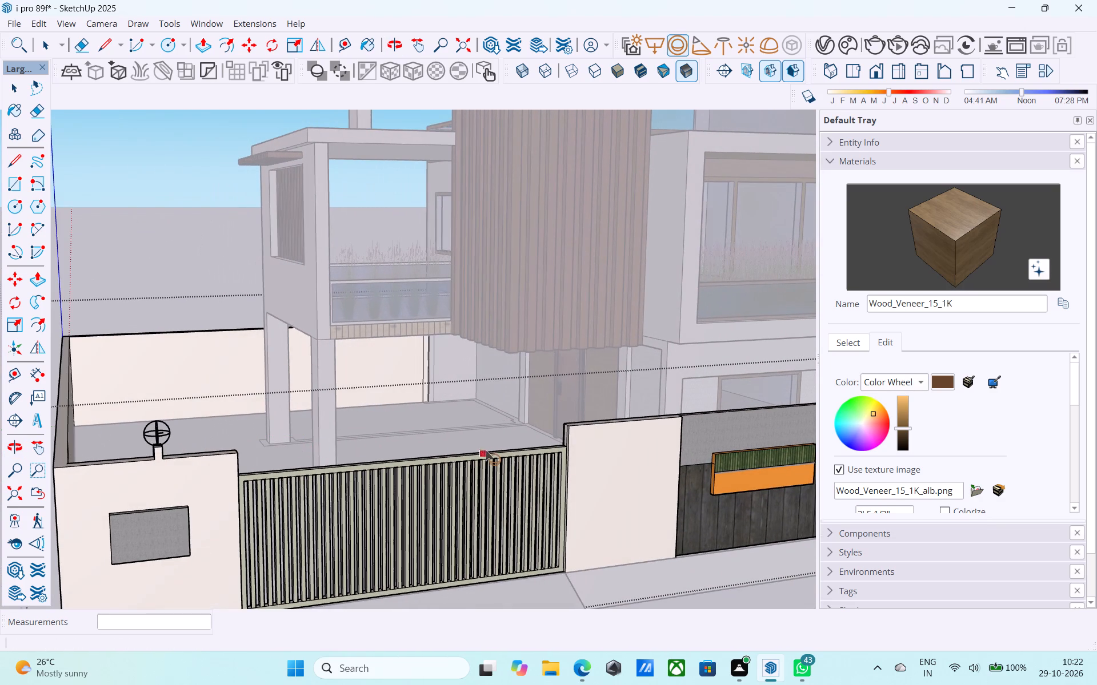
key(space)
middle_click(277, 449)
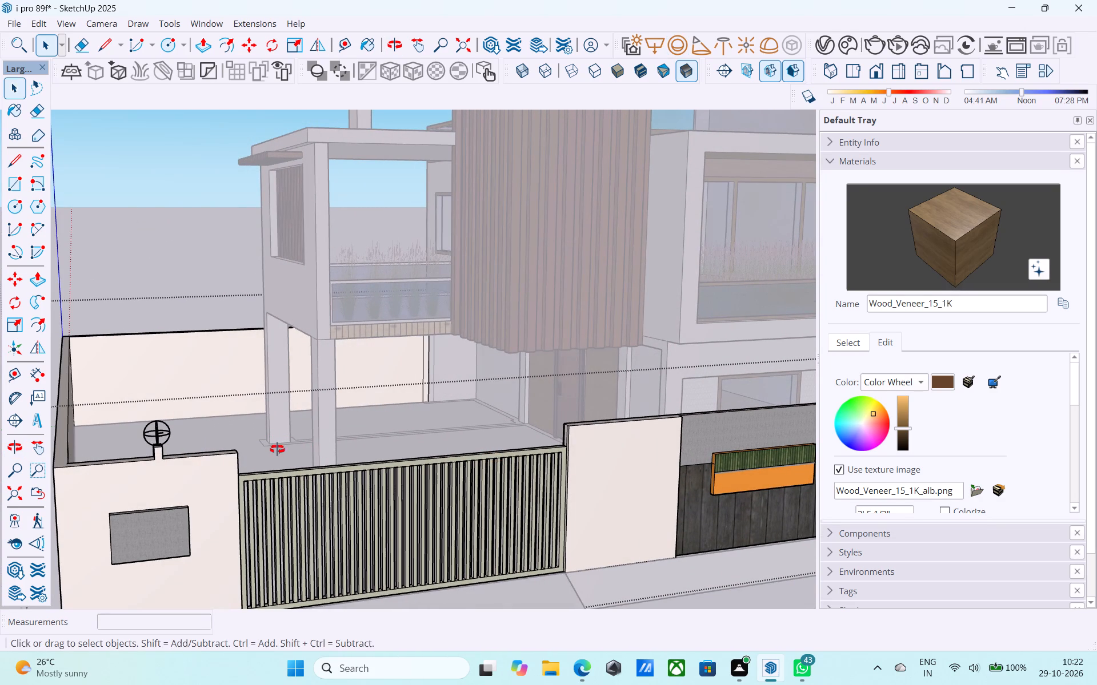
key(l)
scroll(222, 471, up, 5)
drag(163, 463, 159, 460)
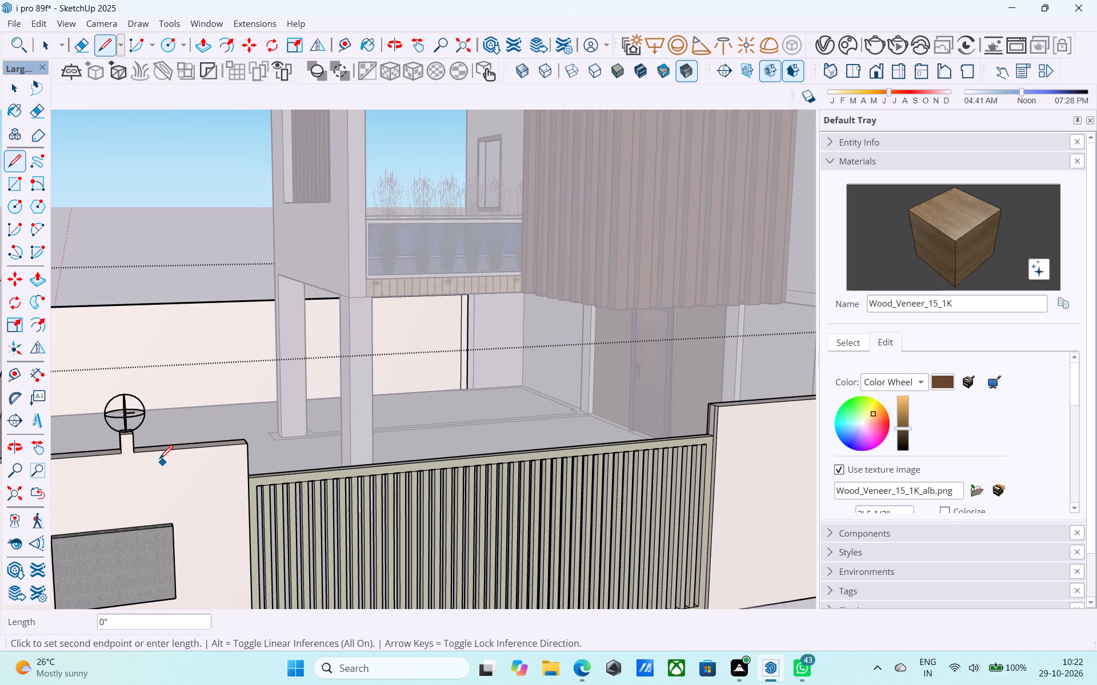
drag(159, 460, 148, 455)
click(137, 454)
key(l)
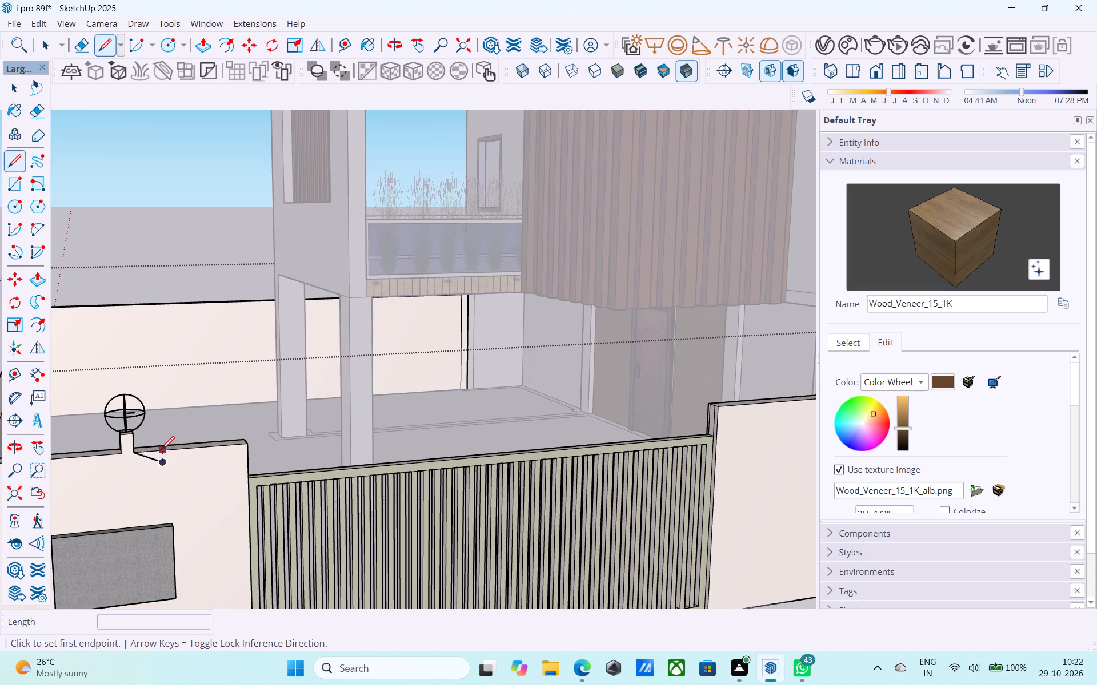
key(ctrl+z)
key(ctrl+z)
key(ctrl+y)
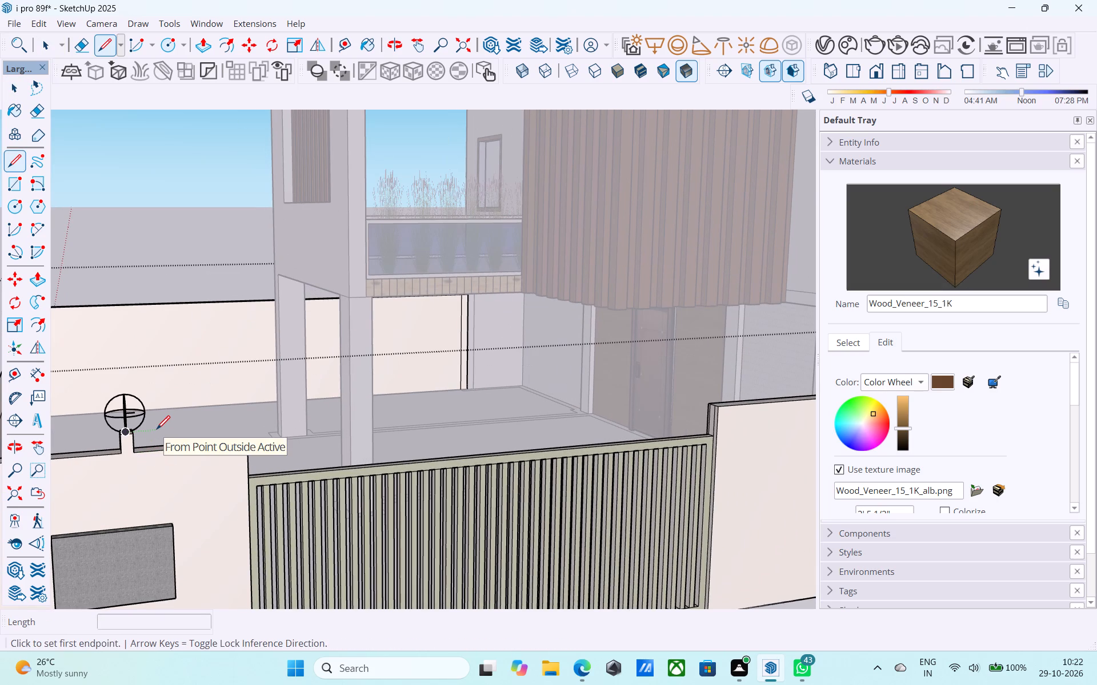
Measure the distance from the lamp block to the gate-side end of its wall.
key(l)
click(135, 450)
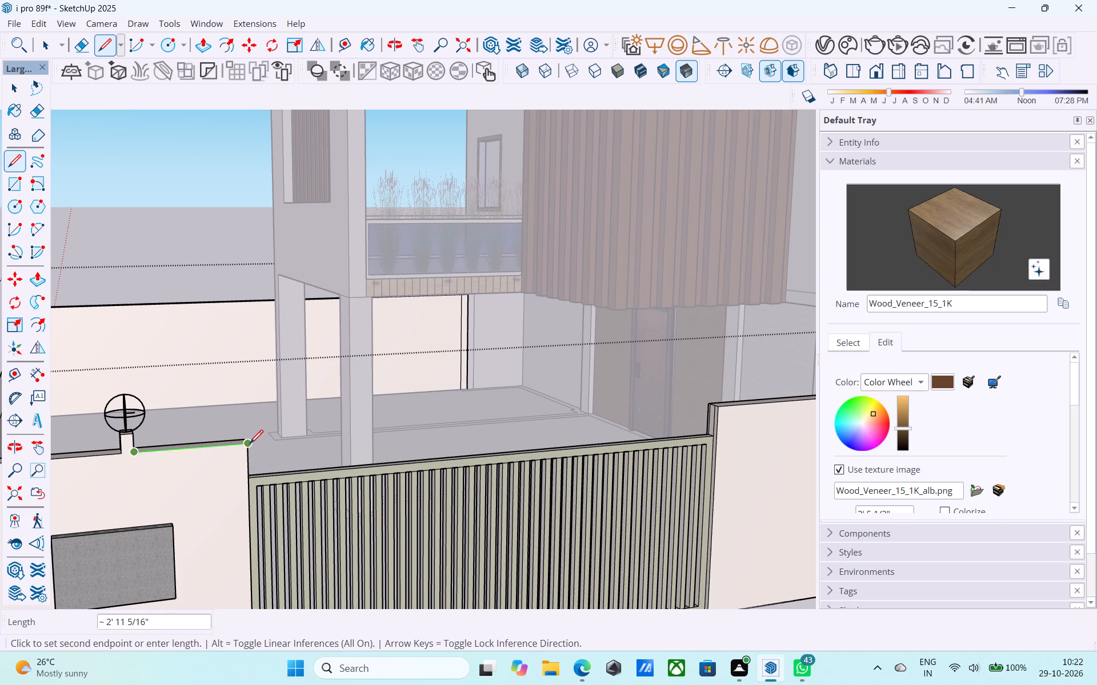
key(space)
Draw a 3' line along the front top edge of the wall across the gate, starting at its gate-side corner.
scroll(179, 449, down, 7)
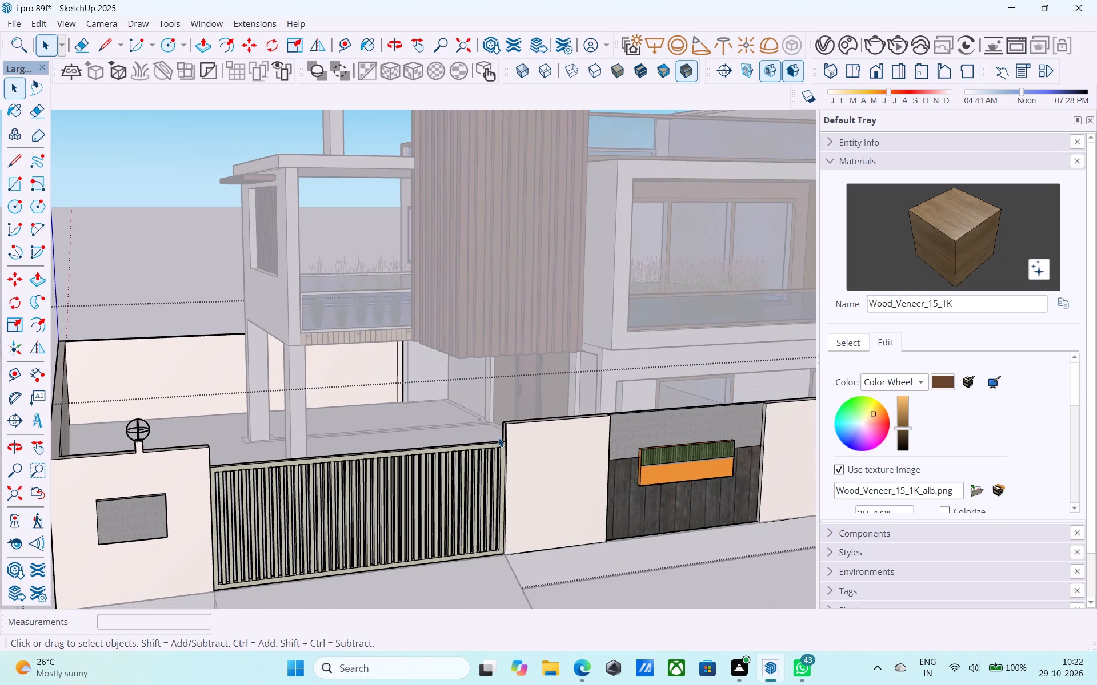
scroll(522, 416, up, 5)
key(l)
scroll(510, 433, up, 7)
click(463, 442)
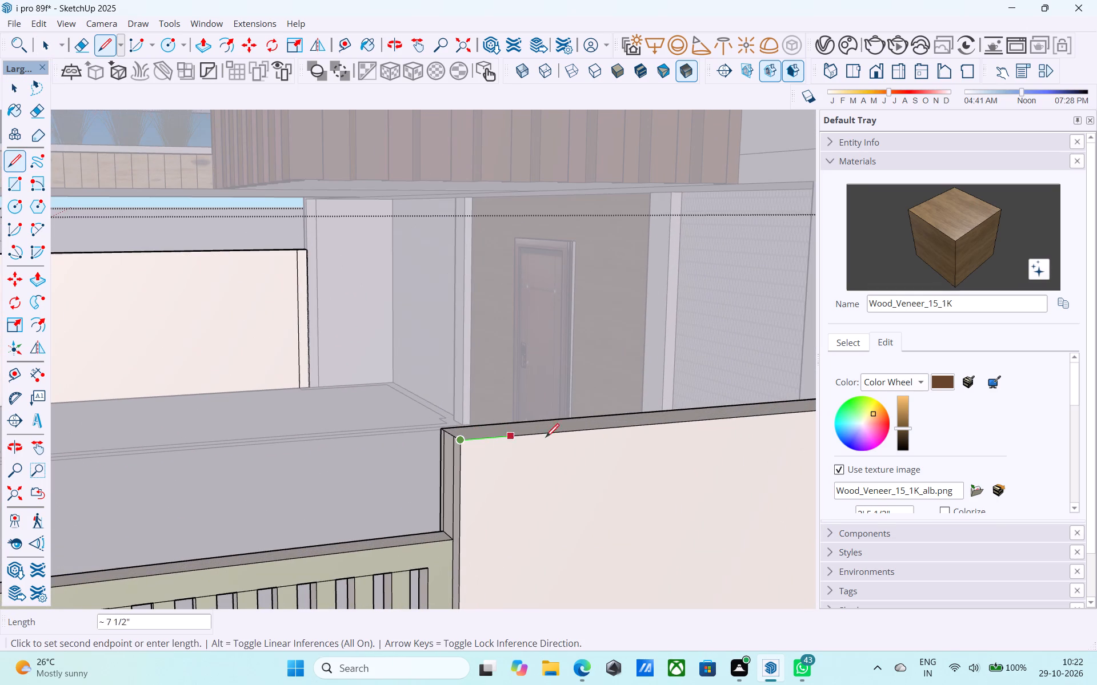
text(3')
key(Return)
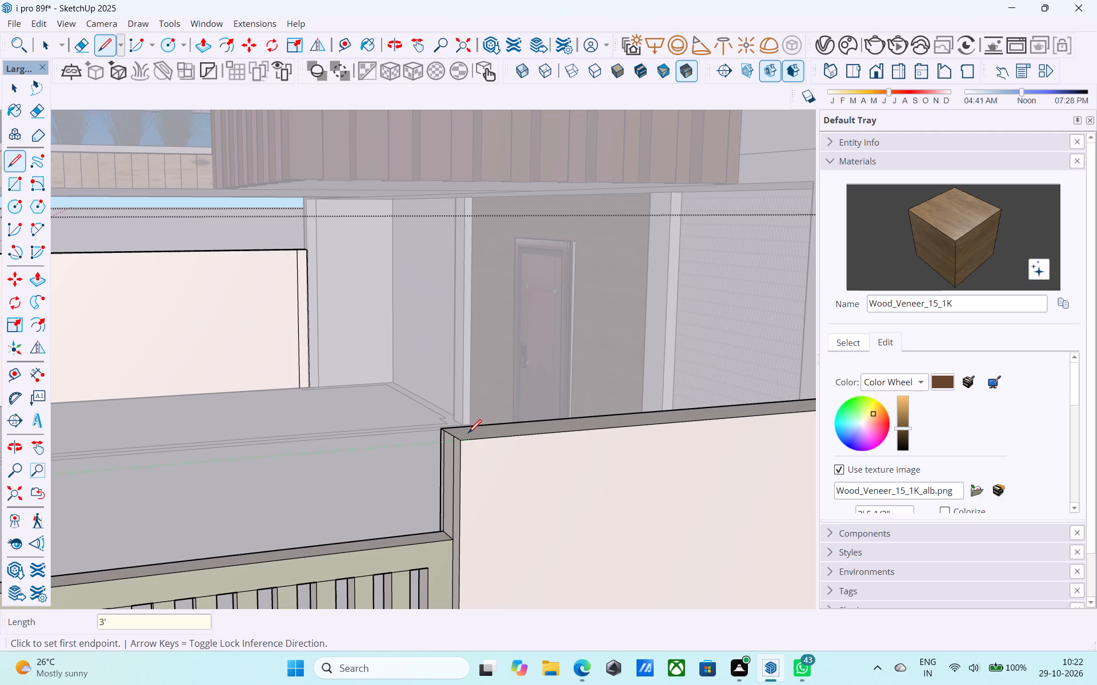
click(467, 436)
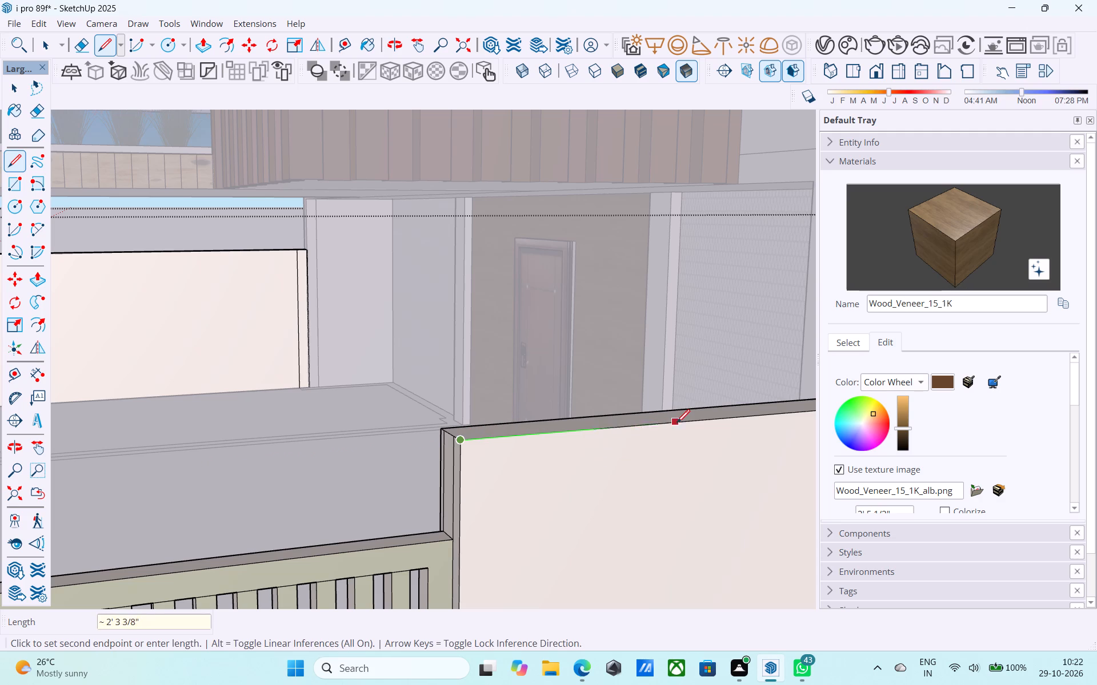
click(738, 418)
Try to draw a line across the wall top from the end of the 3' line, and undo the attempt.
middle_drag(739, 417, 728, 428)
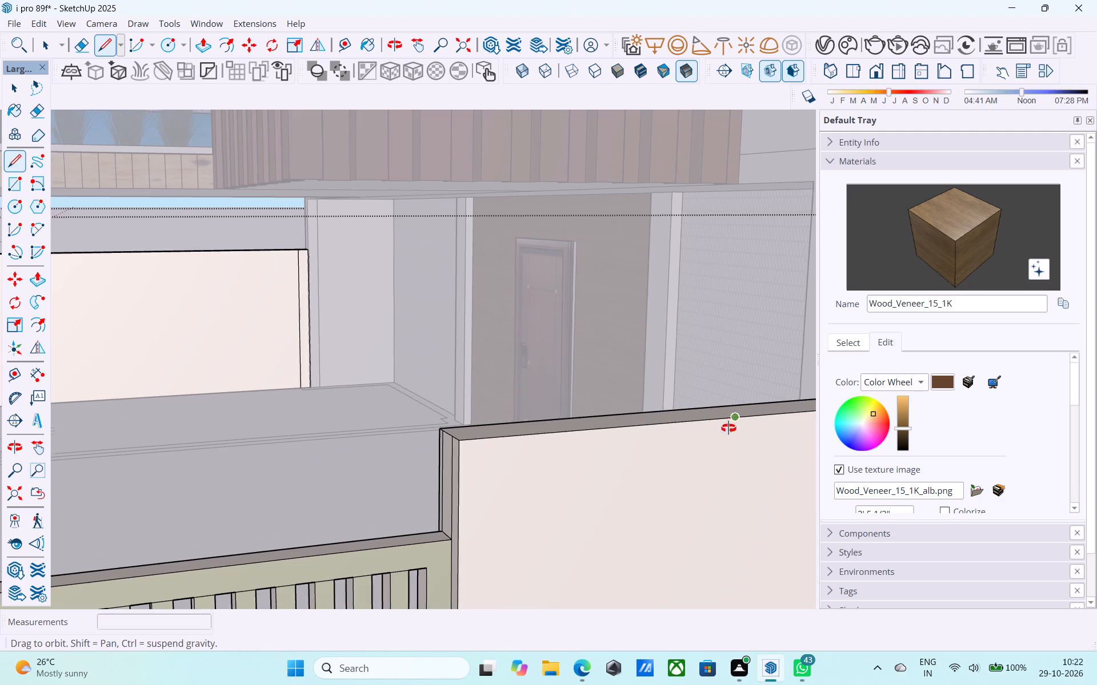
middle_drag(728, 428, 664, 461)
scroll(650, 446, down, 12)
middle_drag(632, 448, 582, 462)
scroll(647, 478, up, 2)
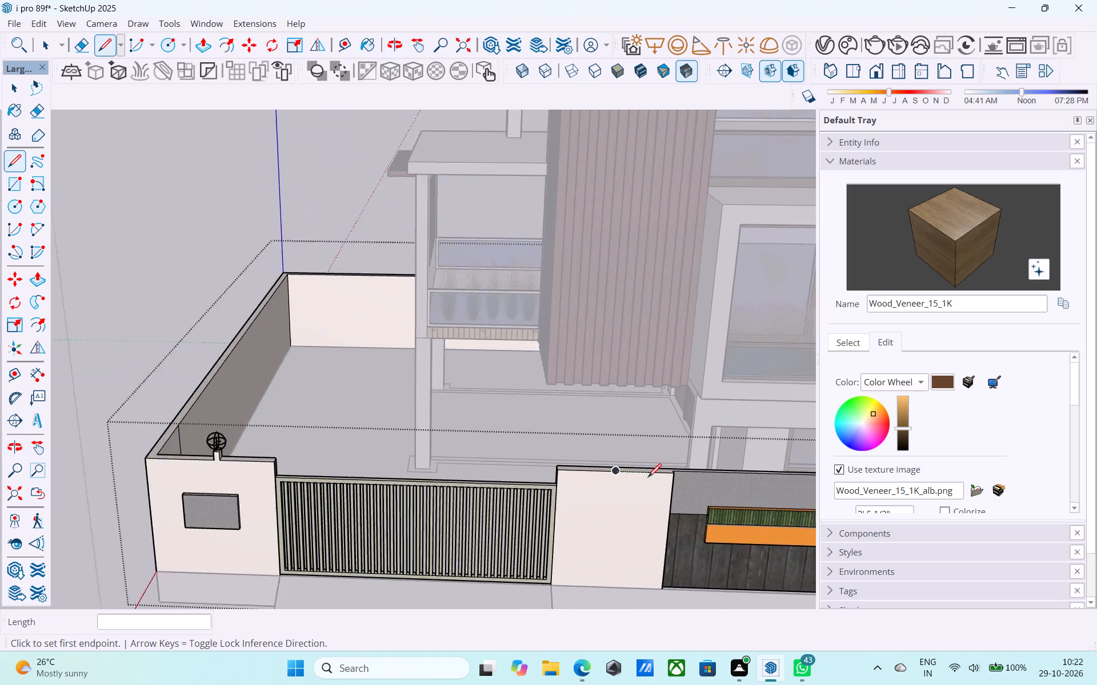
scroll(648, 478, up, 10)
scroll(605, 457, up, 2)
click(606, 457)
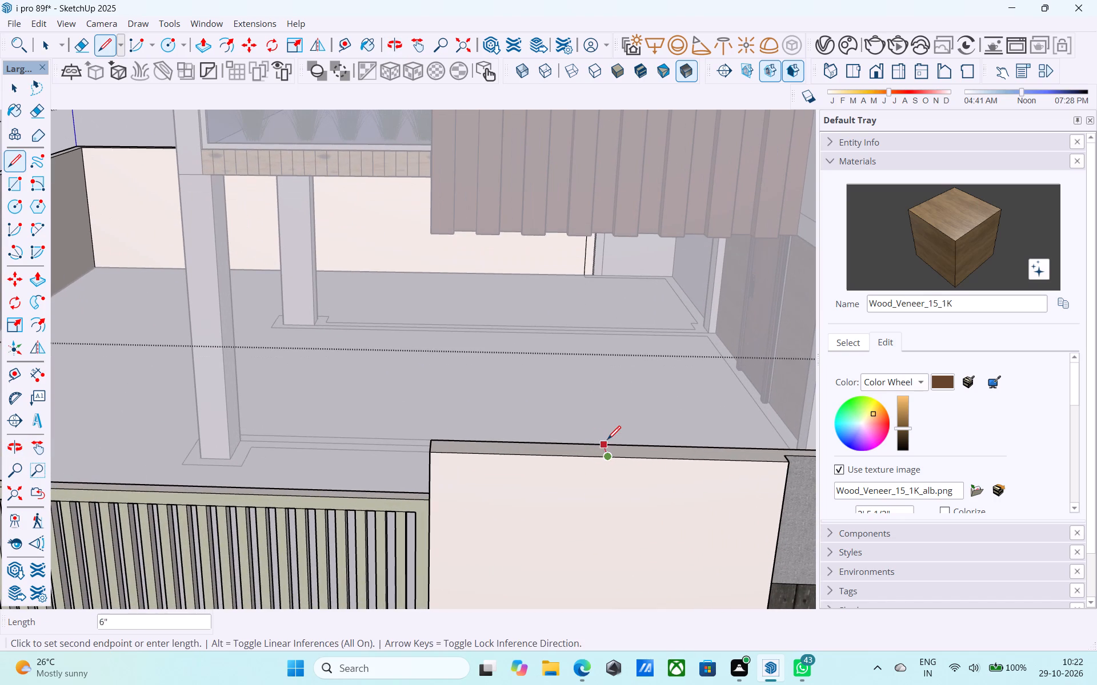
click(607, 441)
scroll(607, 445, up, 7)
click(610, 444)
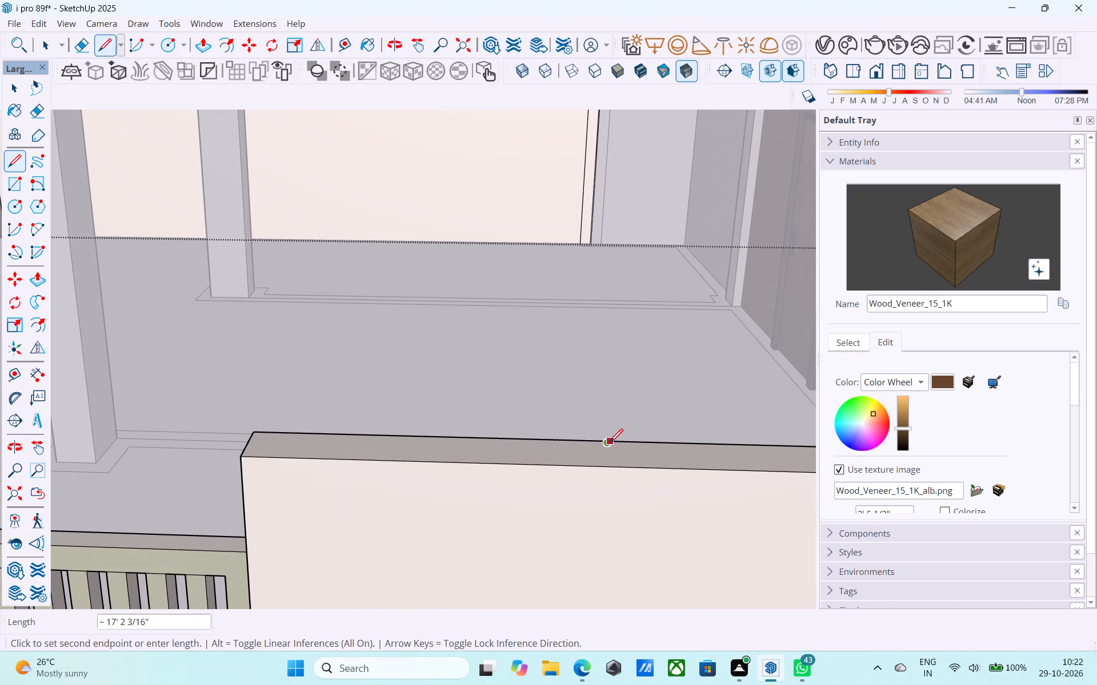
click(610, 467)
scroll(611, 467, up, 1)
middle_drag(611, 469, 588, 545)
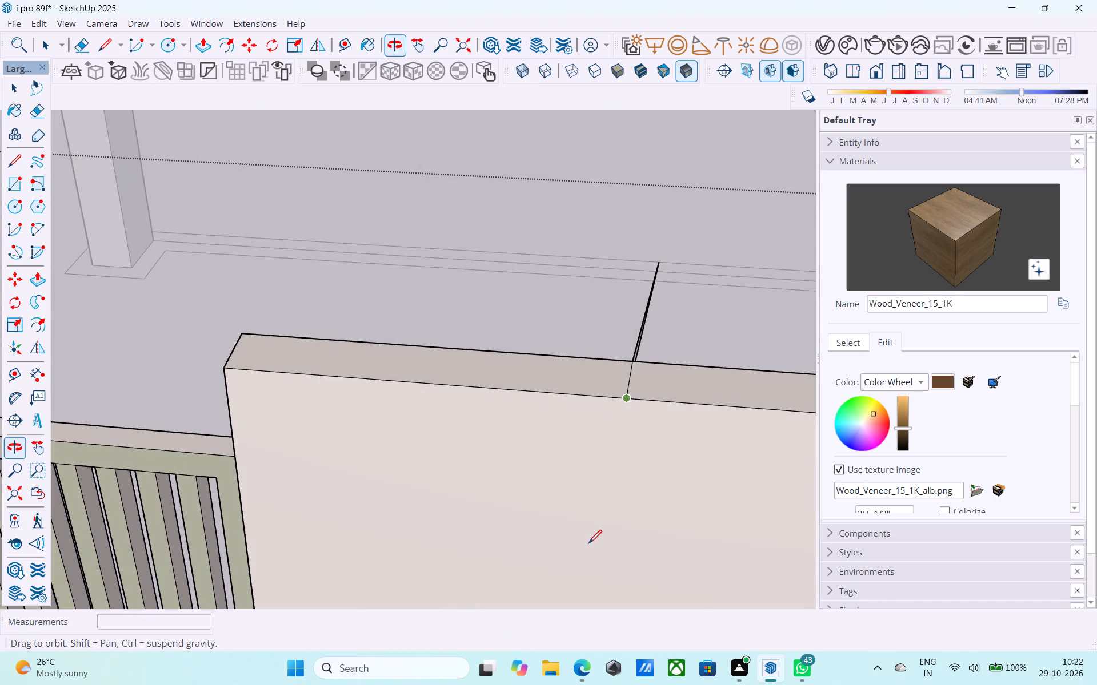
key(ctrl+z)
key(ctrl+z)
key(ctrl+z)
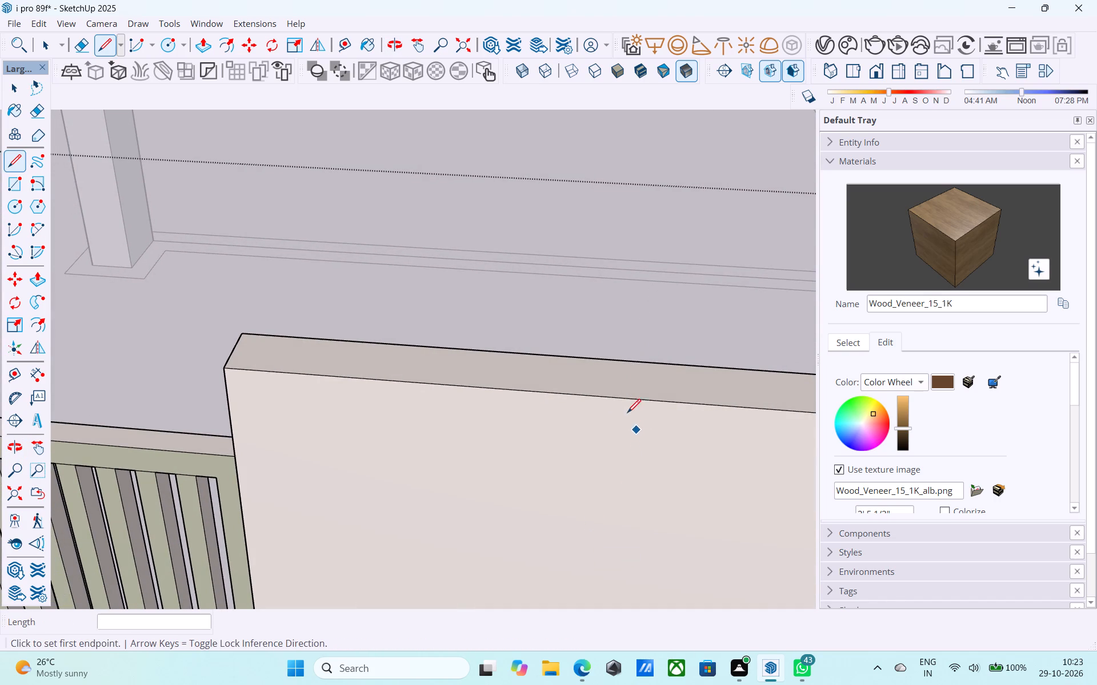
Draw a 6" line across the wall top from the end of the 3' line.
click(622, 399)
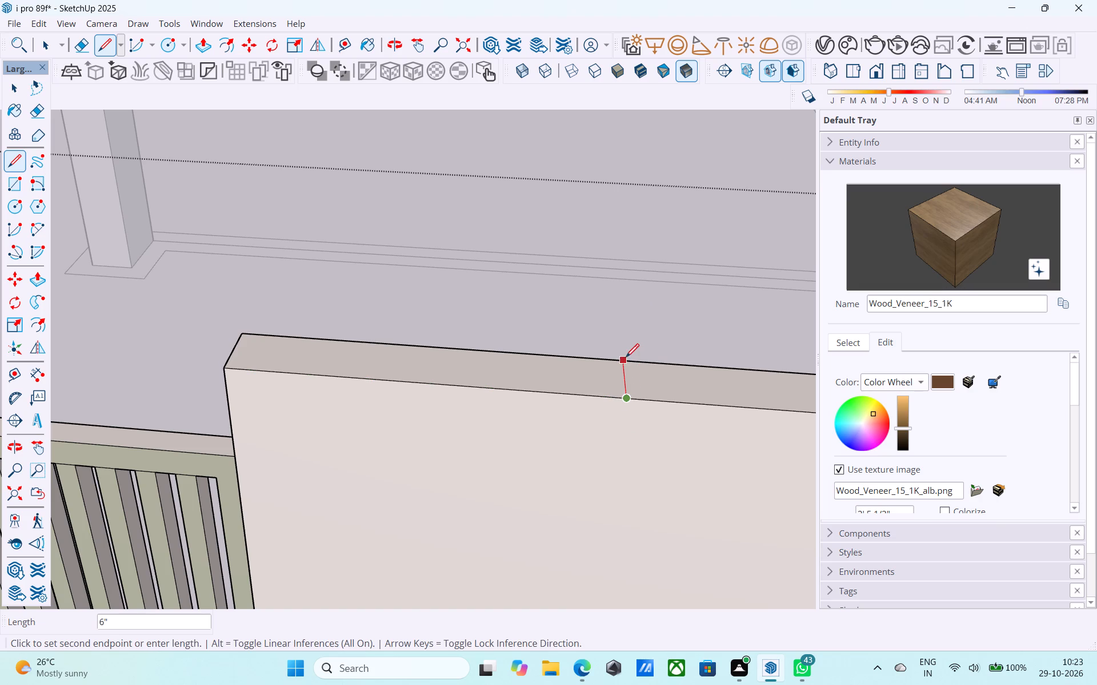
click(626, 358)
Copy the crosswise line 4" along the wall top toward the gate.
key(space)
click(625, 384)
key(m)
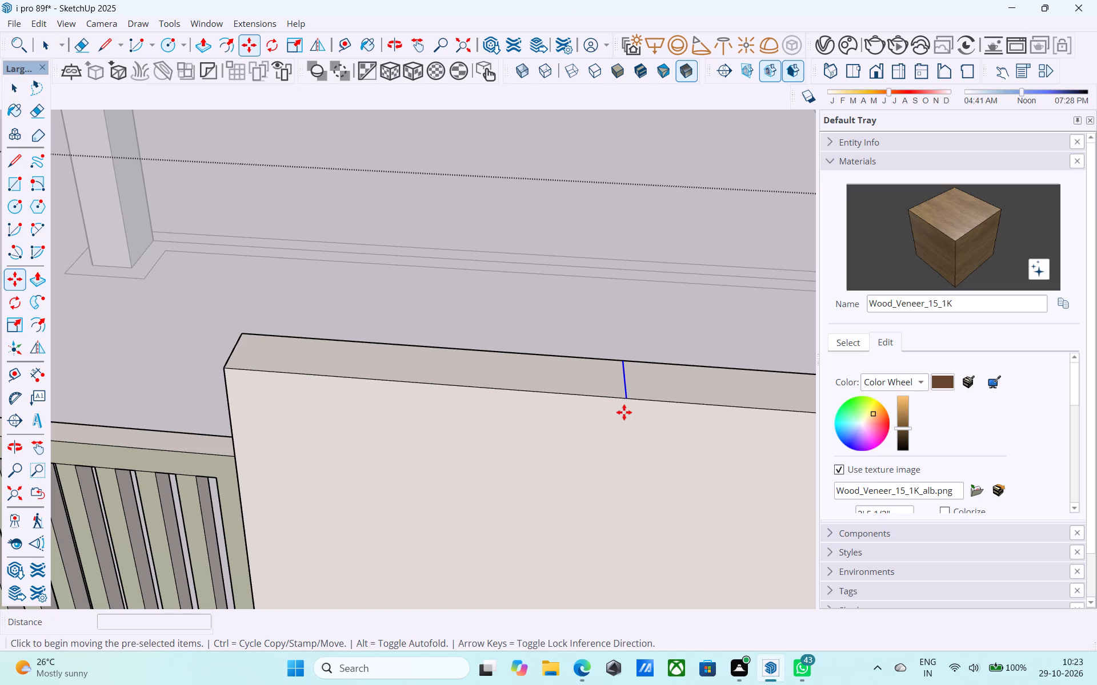
click(626, 404)
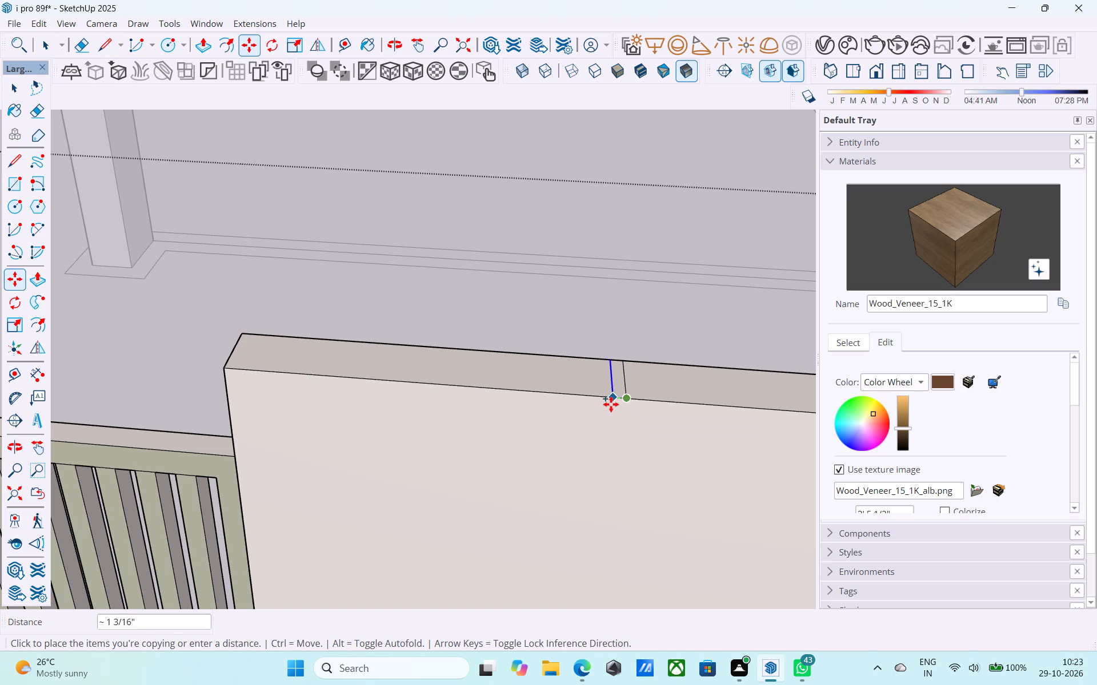
text(4")
key(Return)
Examine the existing block under the sphere light on the opposite wall as a size reference.
scroll(601, 400, down, 15)
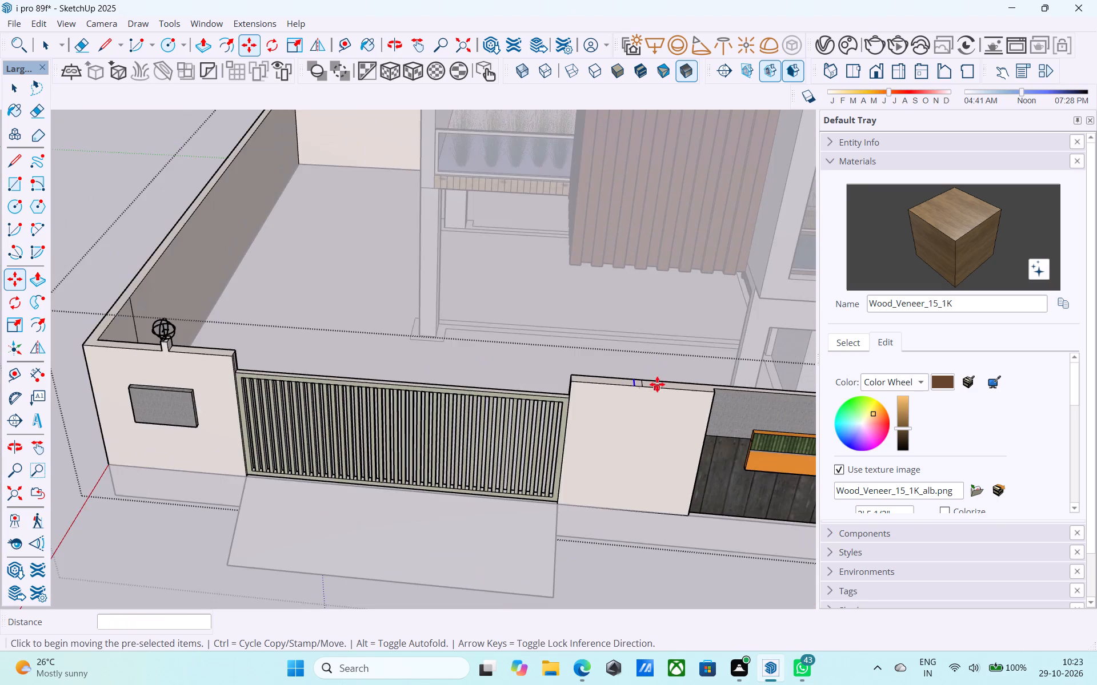
scroll(657, 384, down, 5)
scroll(86, 353, up, 17)
key(l)
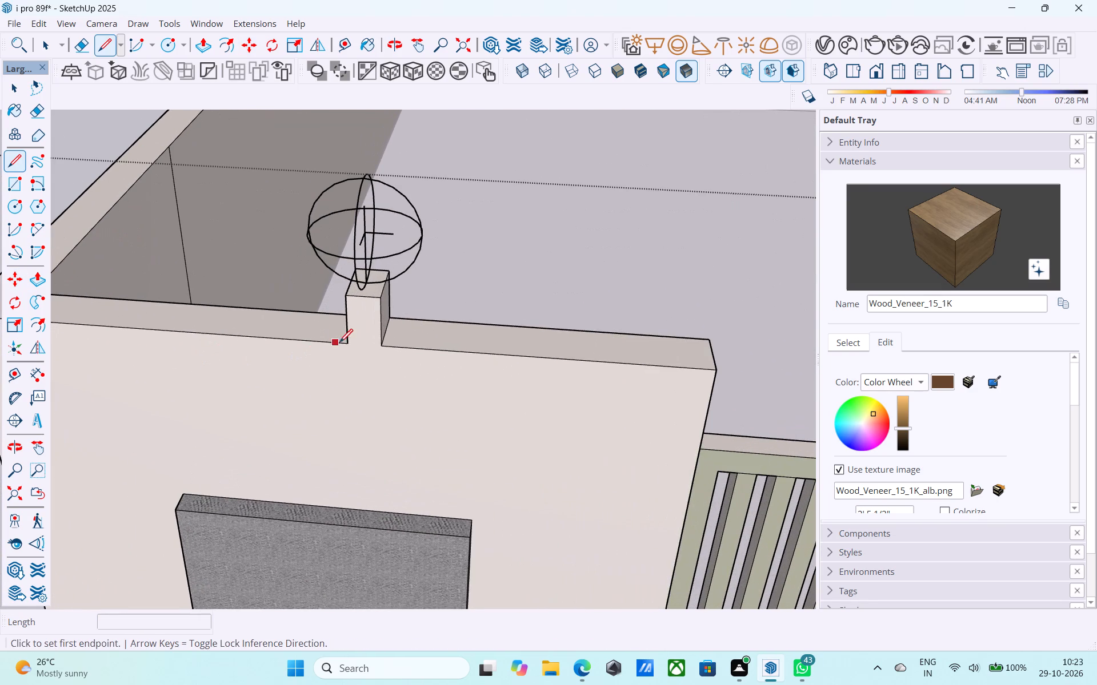
click(351, 340)
key(space)
scroll(370, 344, down, 7)
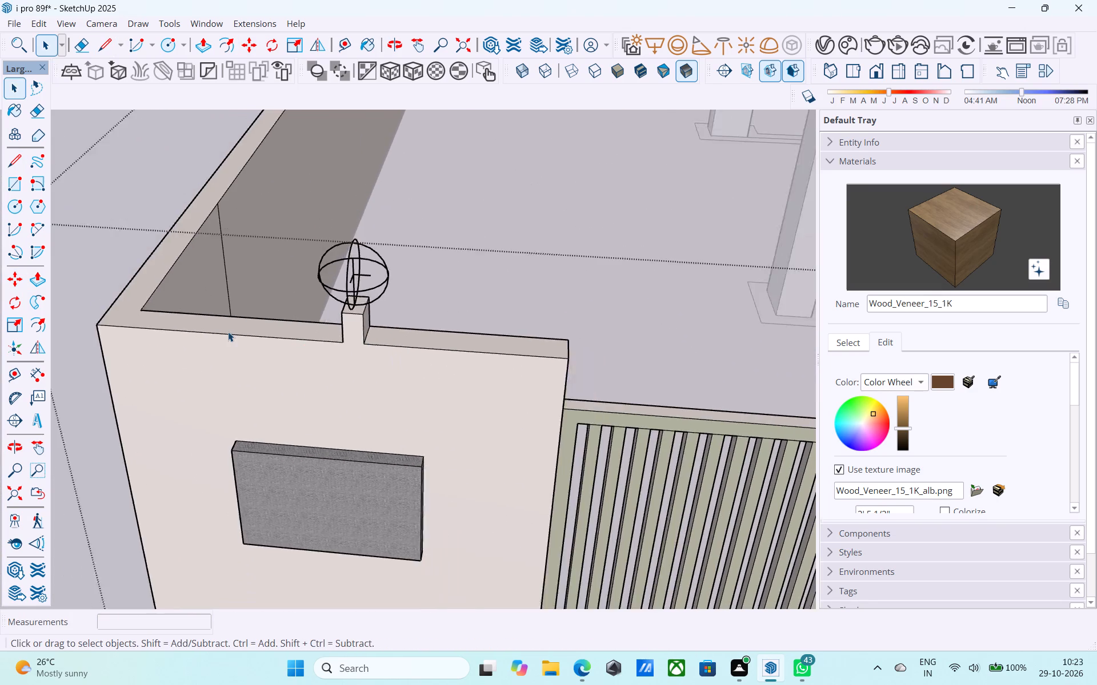
scroll(228, 332, down, 14)
Copy the gate-side crosswise line 1" away from the gate and erase the outer line to narrow the marked rectangle.
scroll(504, 354, up, 13)
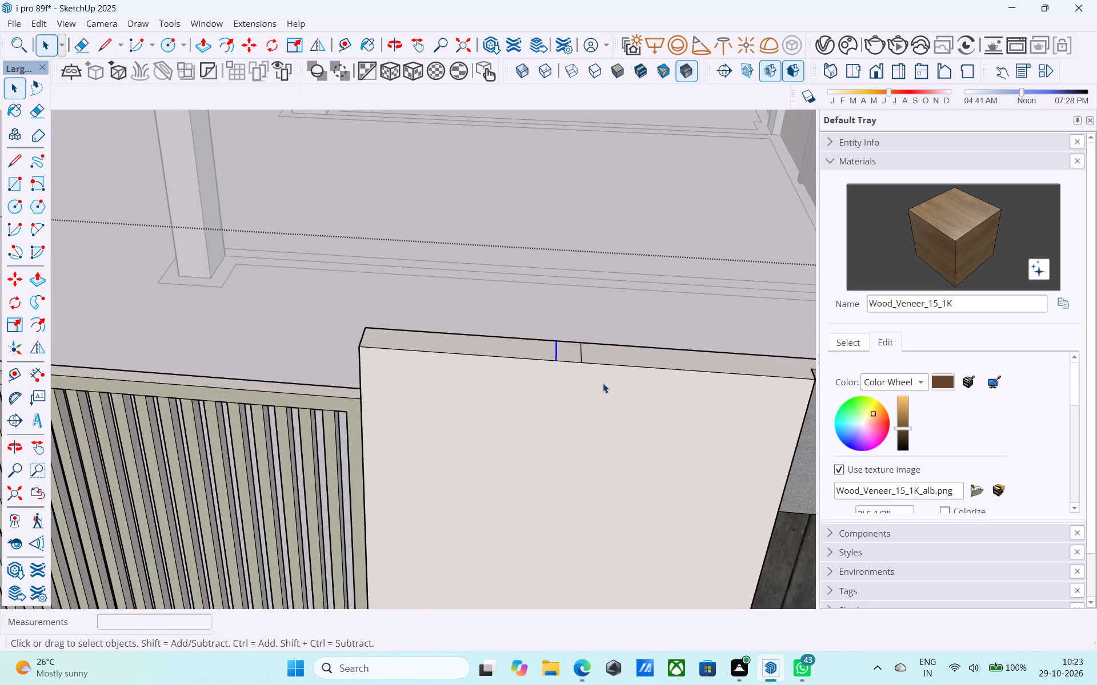
scroll(603, 383, up, 4)
scroll(566, 348, up, 3)
key(m)
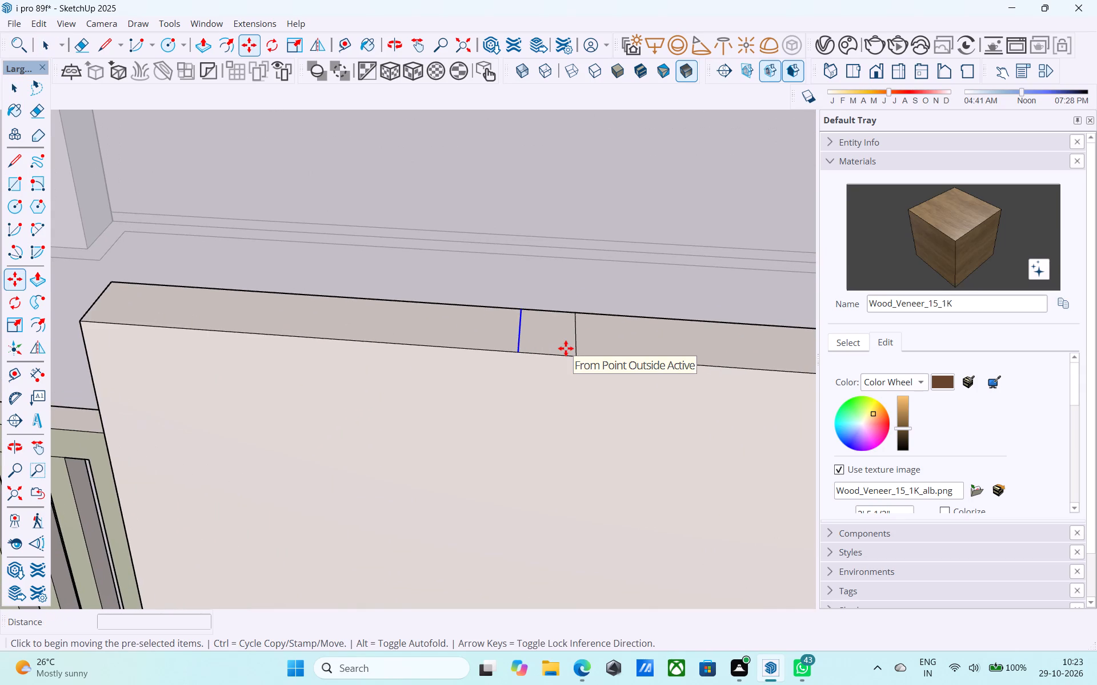
scroll(566, 348, up, 4)
click(501, 359)
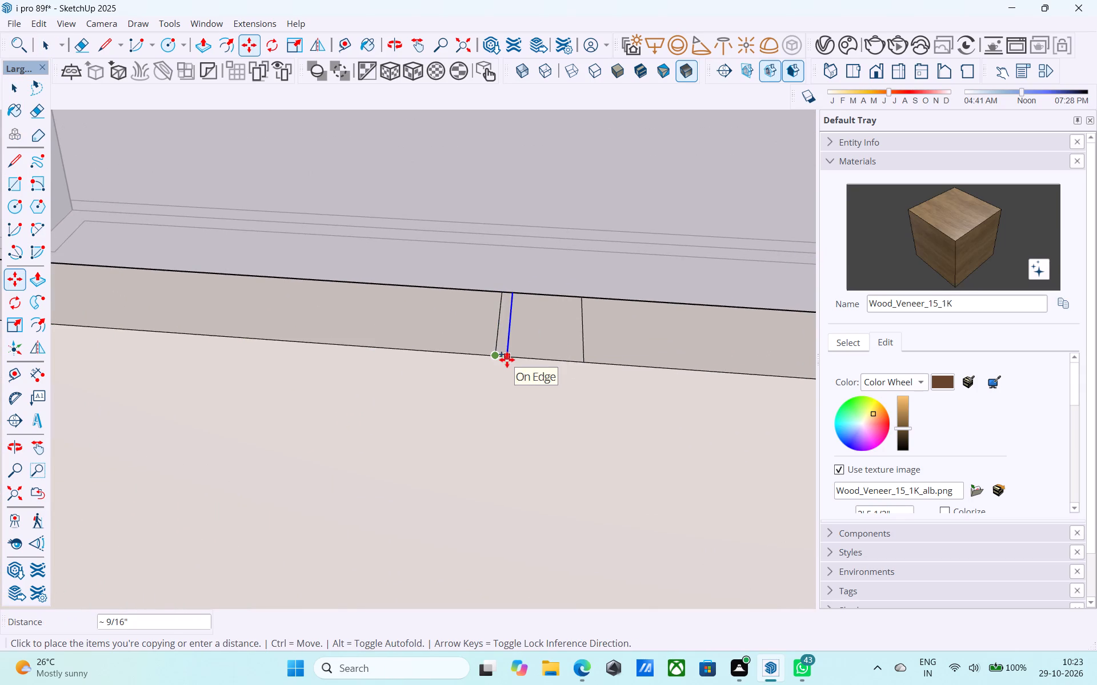
text(1")
key(Return)
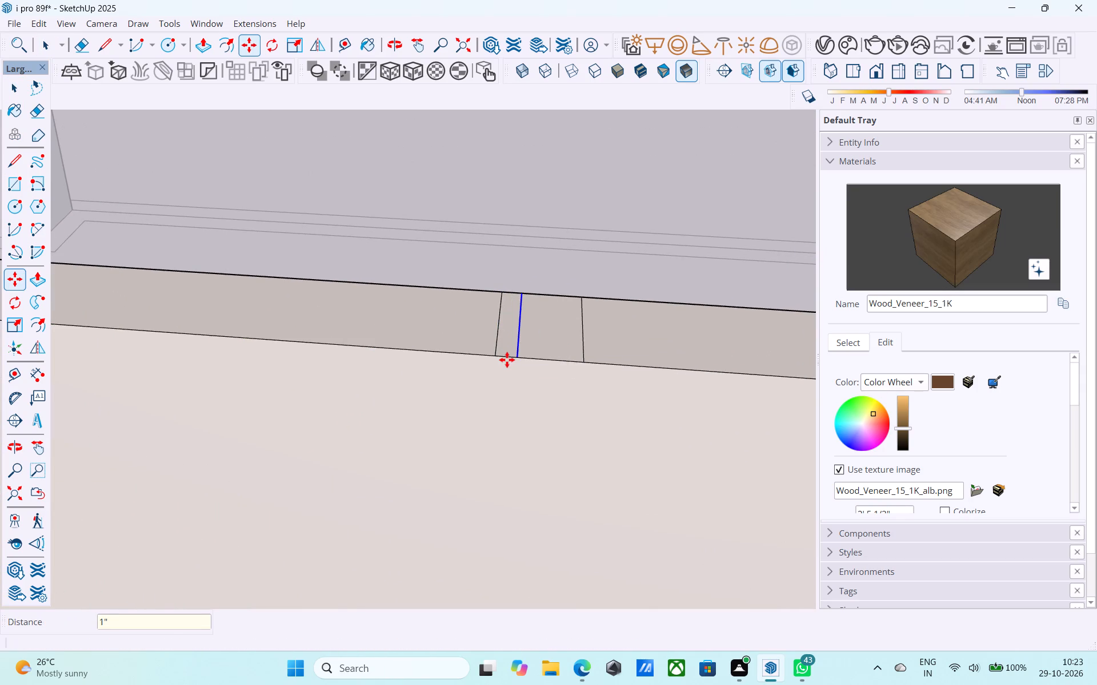
key(e)
drag(502, 334, 489, 329)
Extrude the small rectangle upward by 6" with Push/Pull, level with the block on the opposite wall.
key(space)
click(550, 342)
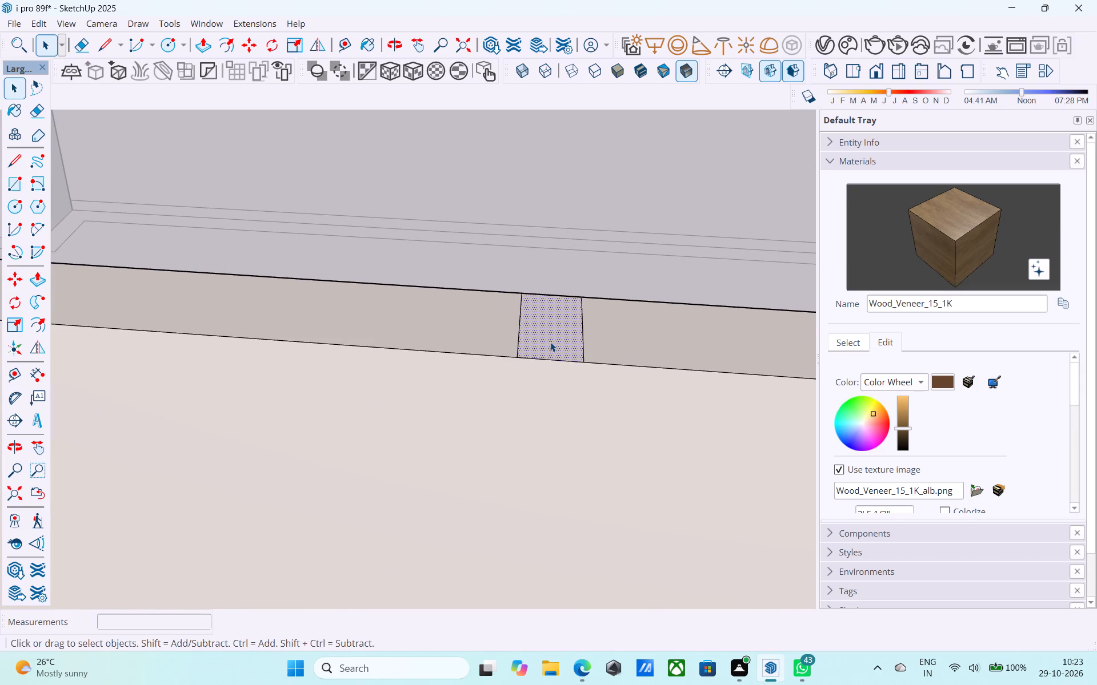
key(p)
click(550, 342)
scroll(554, 328, down, 14)
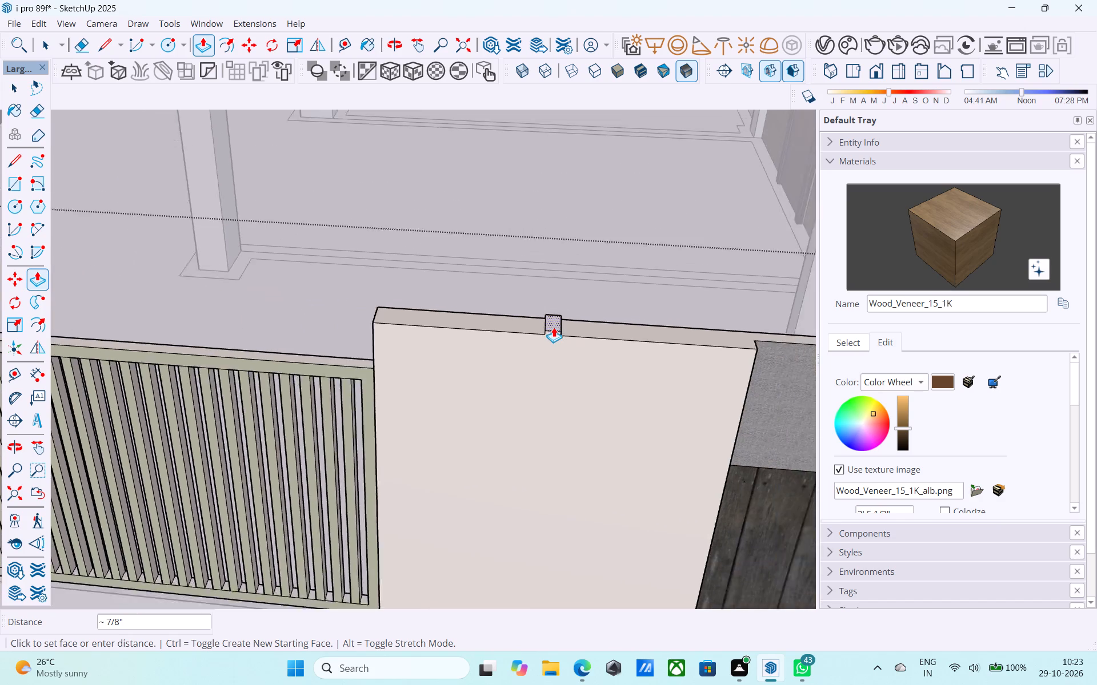
scroll(554, 327, down, 16)
scroll(238, 319, up, 11)
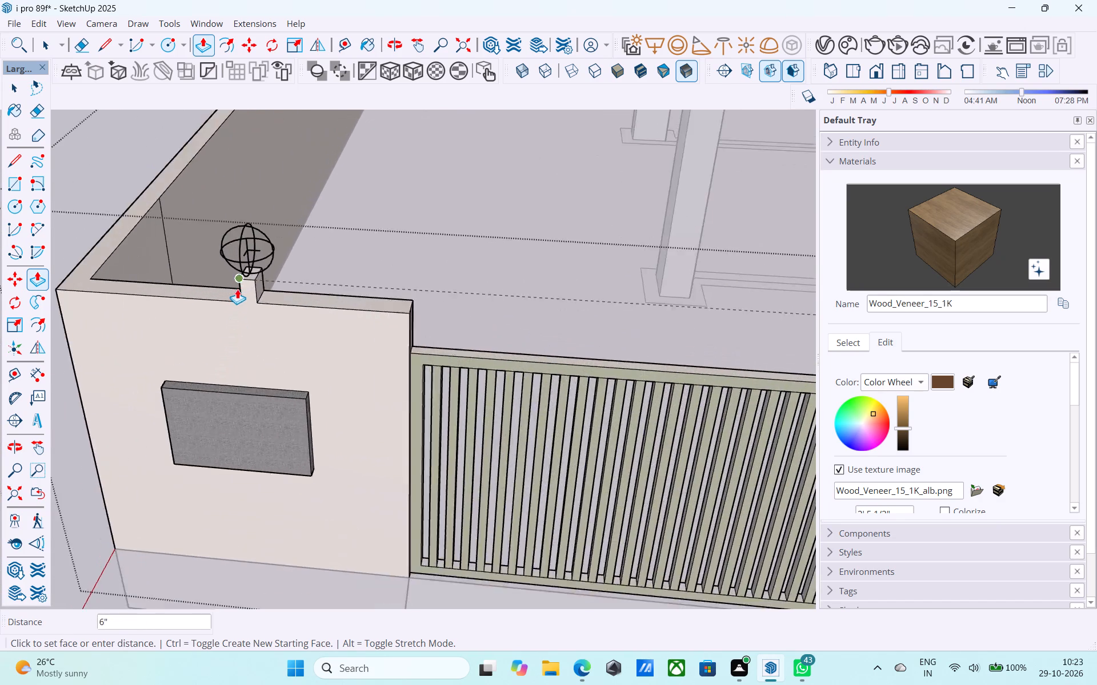
scroll(237, 289, up, 10)
click(236, 270)
scroll(195, 299, down, 19)
middle_drag(197, 309, 254, 284)
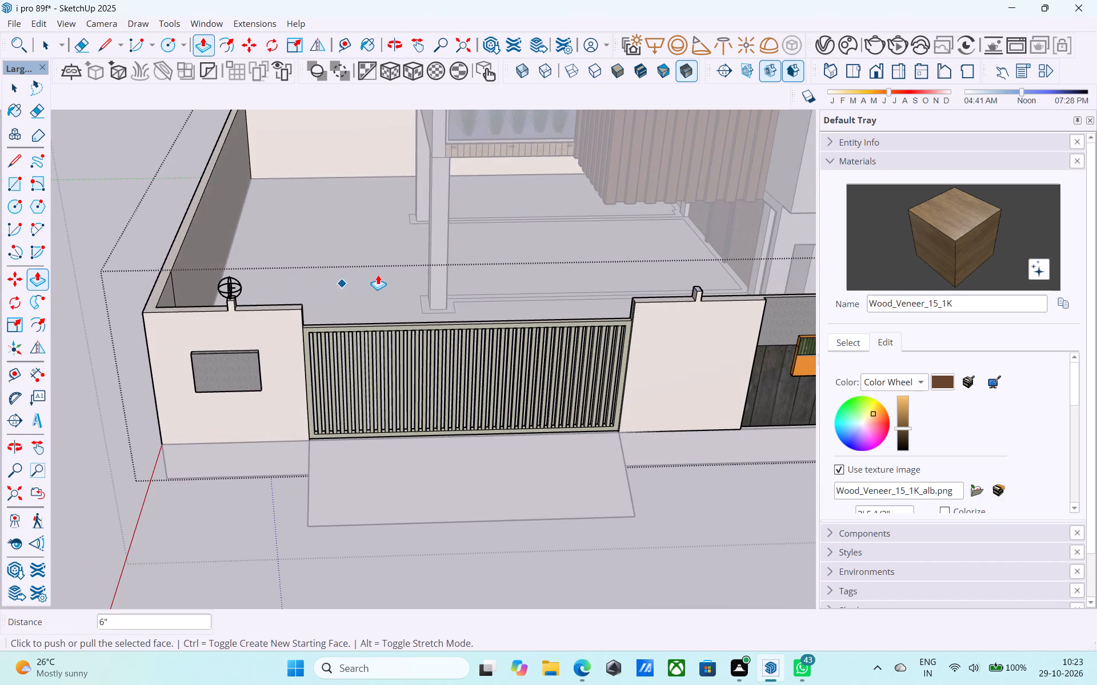
Draw two crossing lines between opposite edge midpoints on the new block's top face to mark its centre.
shift+middle_drag(392, 269, 239, 335)
scroll(515, 391, up, 5)
key(l)
scroll(491, 392, up, 3)
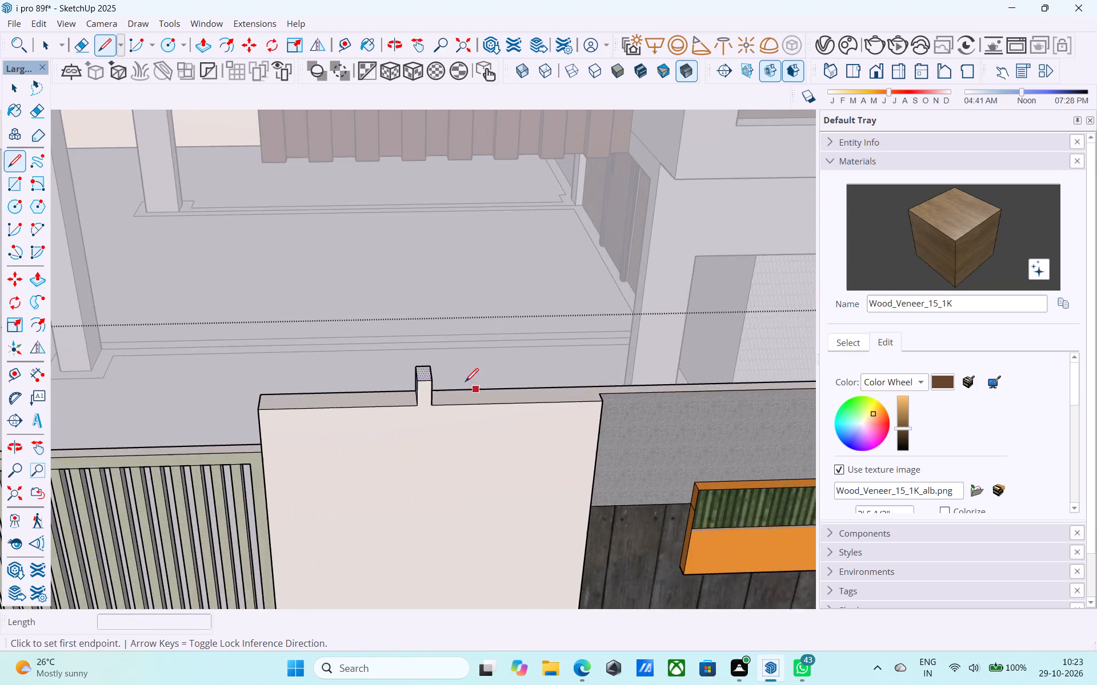
scroll(465, 383, up, 7)
scroll(317, 340, down, 2)
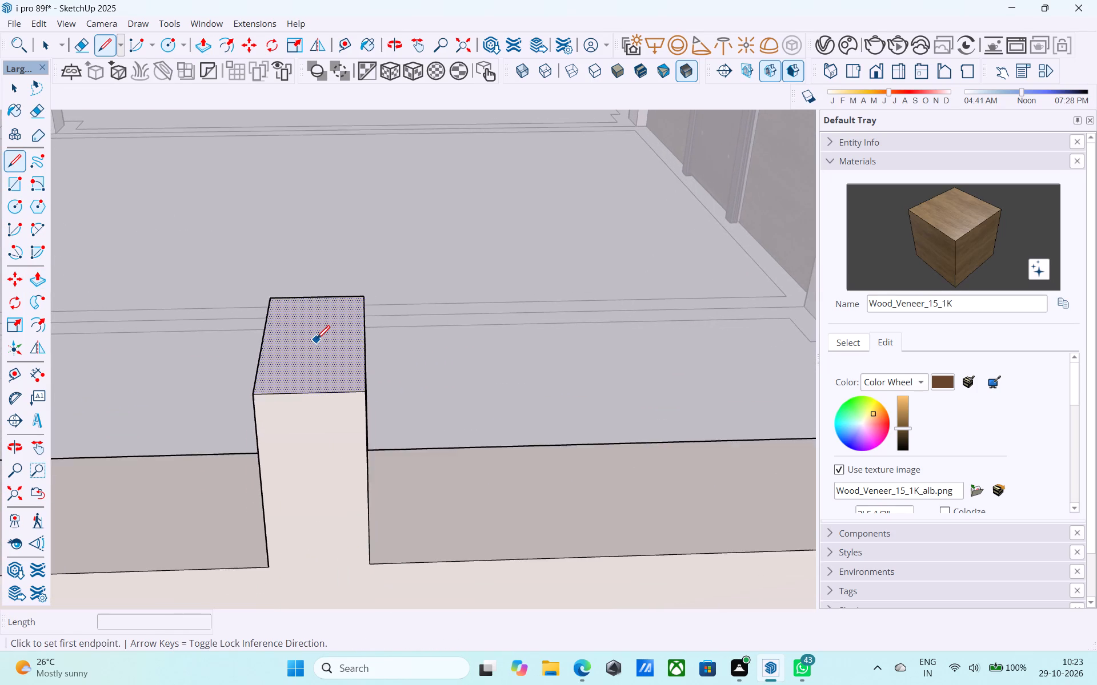
middle_drag(317, 340, 360, 450)
click(347, 415)
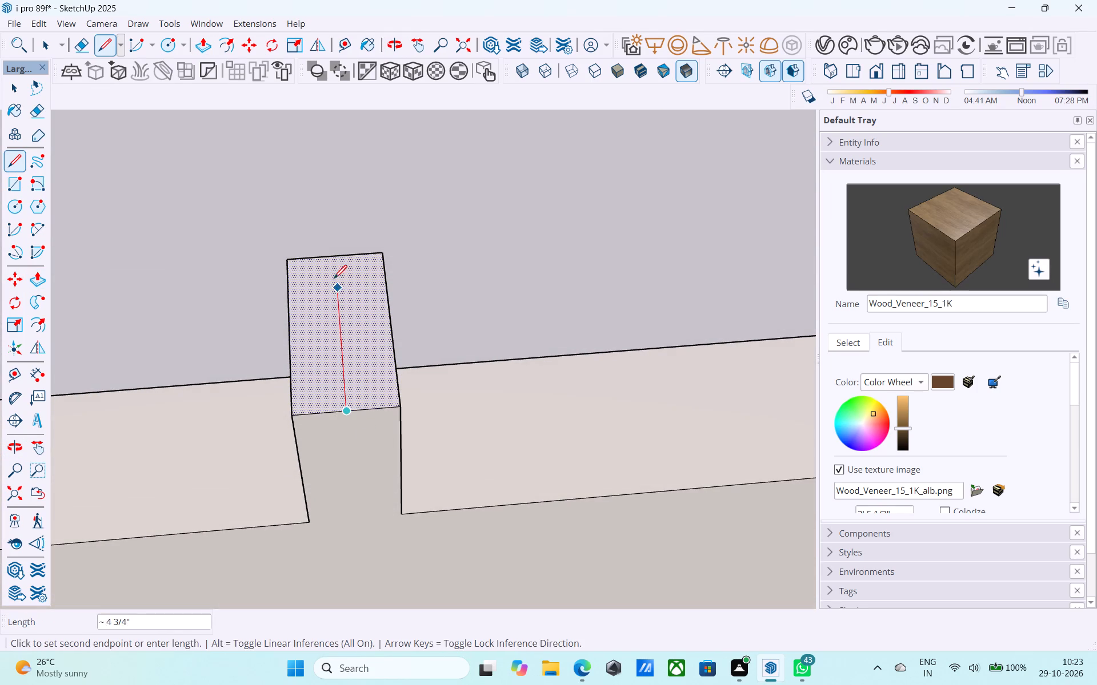
click(335, 258)
click(286, 329)
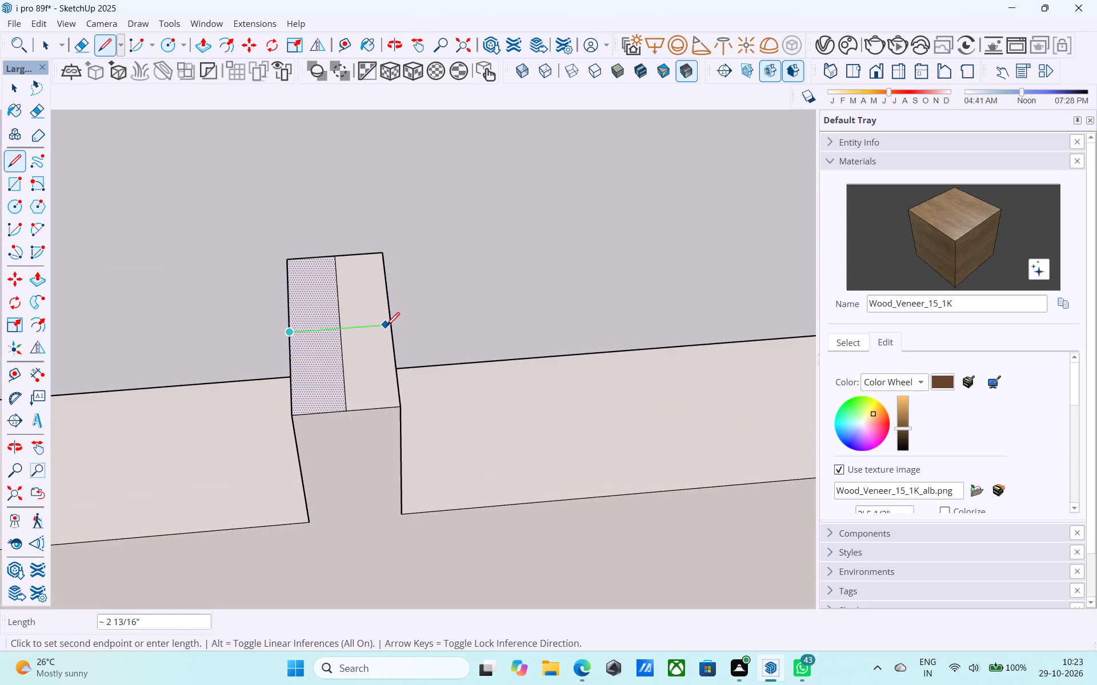
click(391, 328)
key(space)
Draw a 6" vertical line upward from the centre point of the block's top face.
key(l)
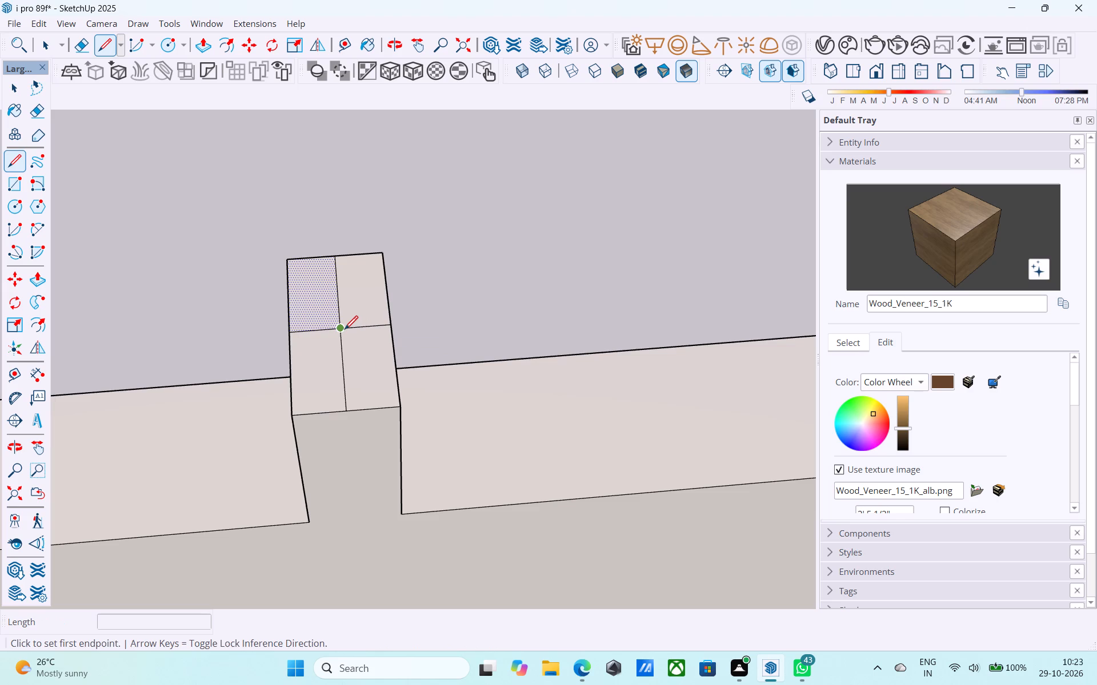
click(345, 331)
scroll(345, 331, down, 3)
middle_drag(345, 331, 339, 222)
middle_drag(351, 268, 361, 260)
scroll(361, 262, down, 2)
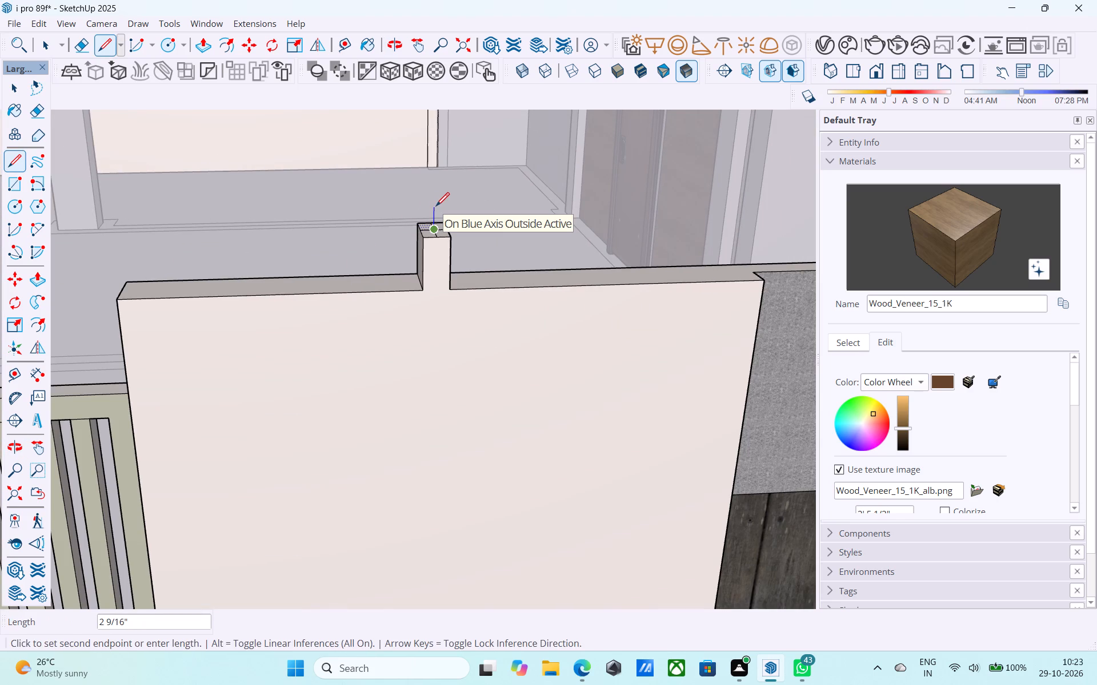
text(6")
key(Return)
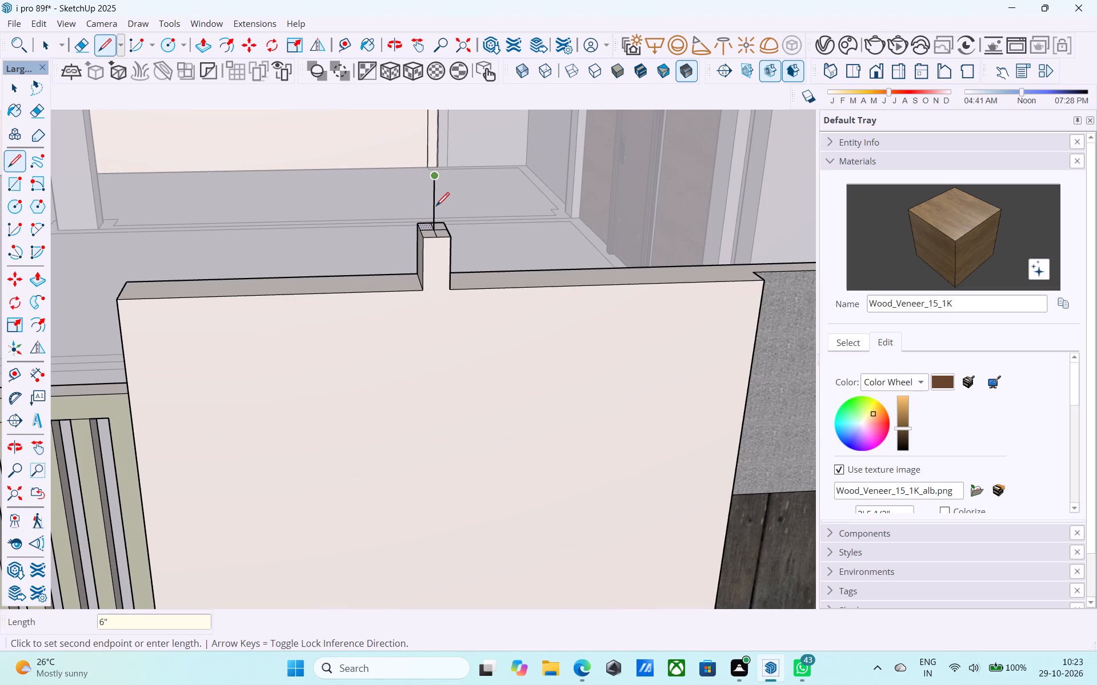
key(space)
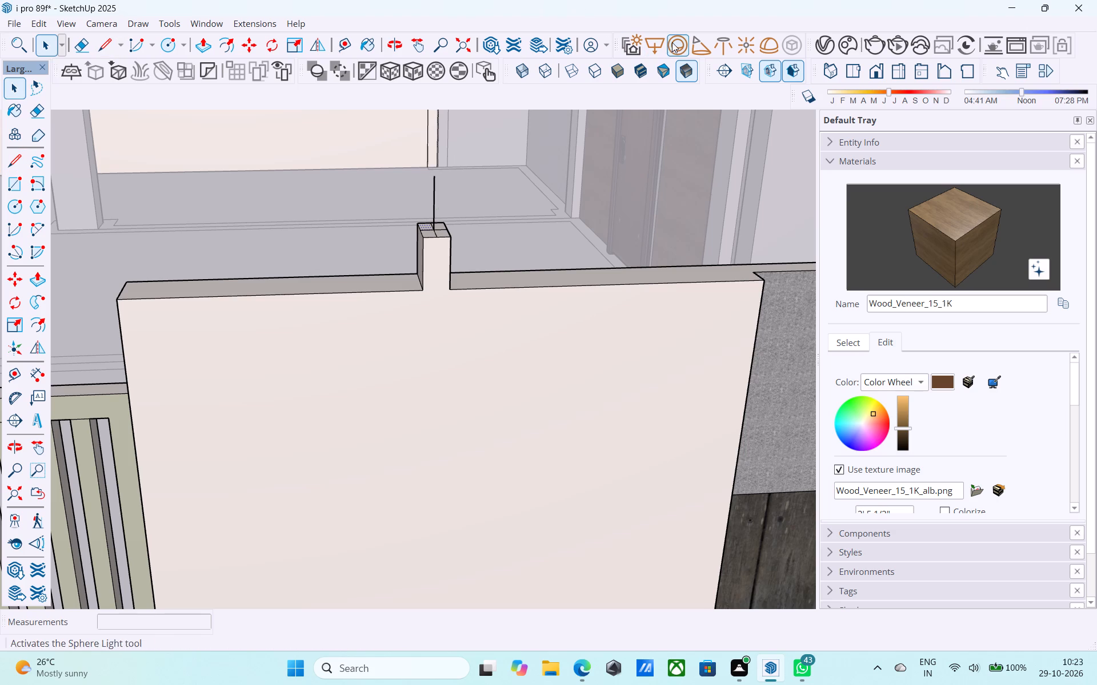
Place a sphere light centred on the vertical line's upper end, its radius reaching the block's top centre, and save the model.
click(672, 42)
click(437, 175)
scroll(442, 209, down, 1)
scroll(436, 227, up, 2)
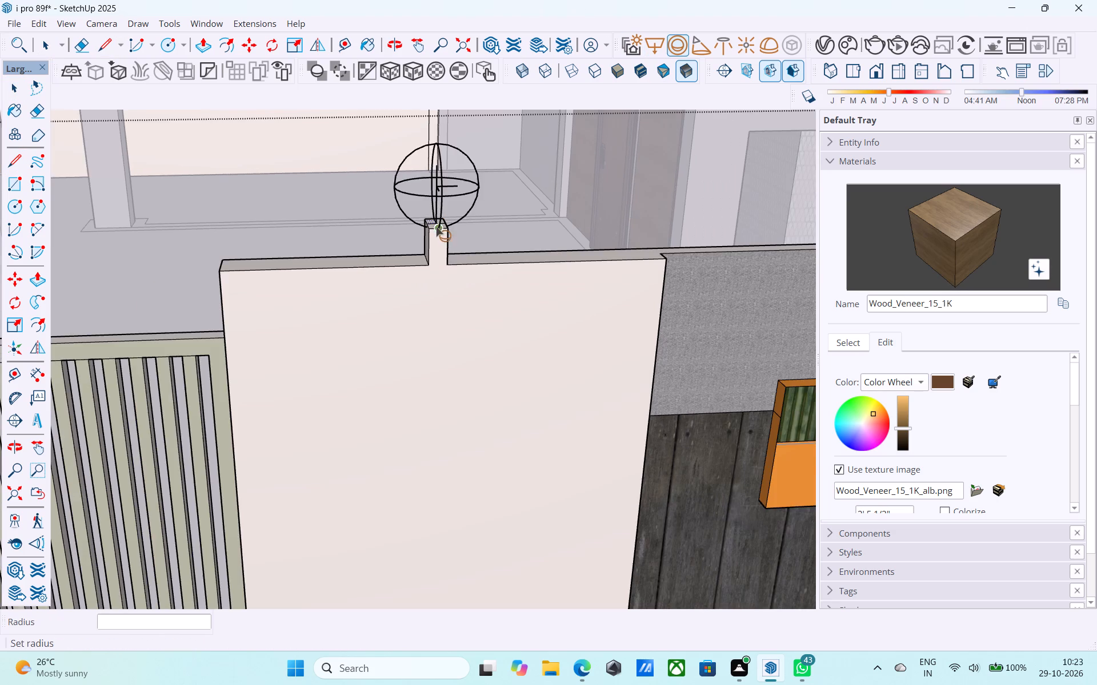
scroll(436, 227, up, 12)
click(432, 219)
scroll(432, 217, down, 3)
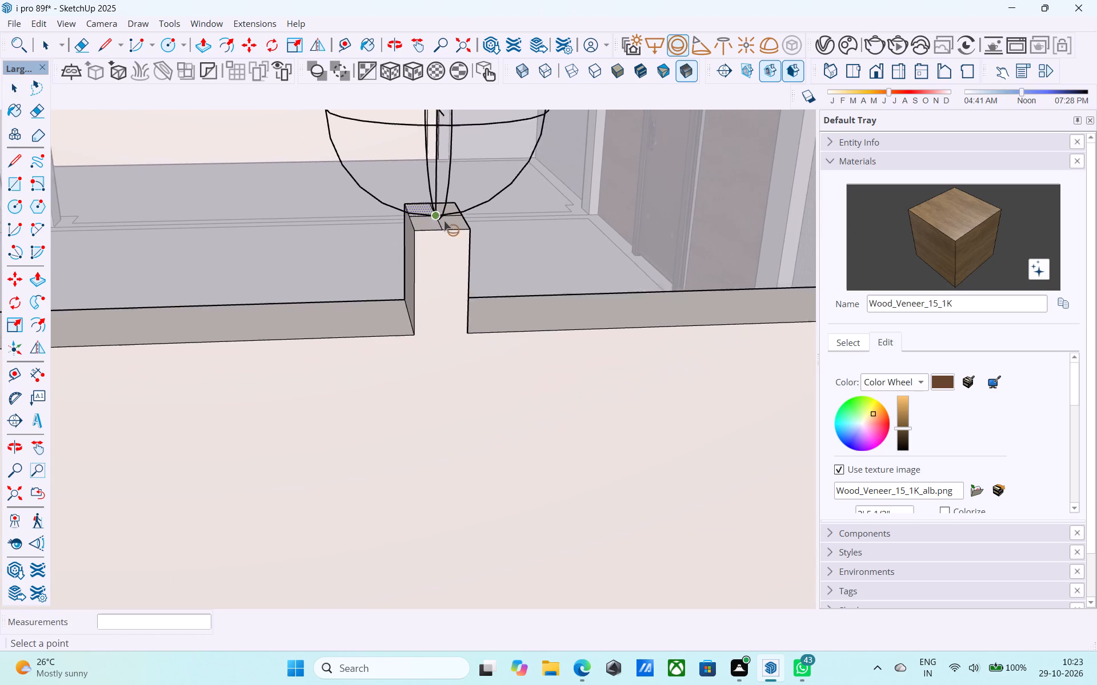
scroll(444, 221, down, 20)
scroll(444, 221, down, 1)
key(space)
middle_drag(513, 199, 510, 185)
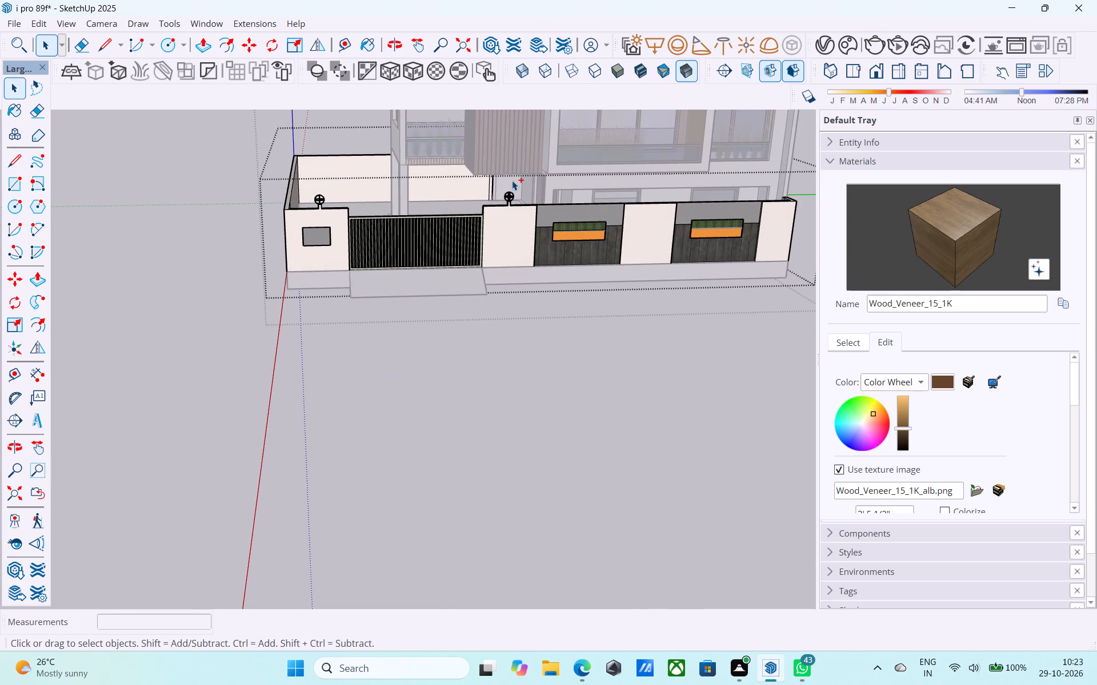
key(ctrl+s)
Set the intensity of both Sphere Light and Sphere Light#1 to 30000 in the V-Ray Asset Editor.
scroll(481, 200, down, 3)
middle_drag(480, 203, 545, 211)
click(827, 51)
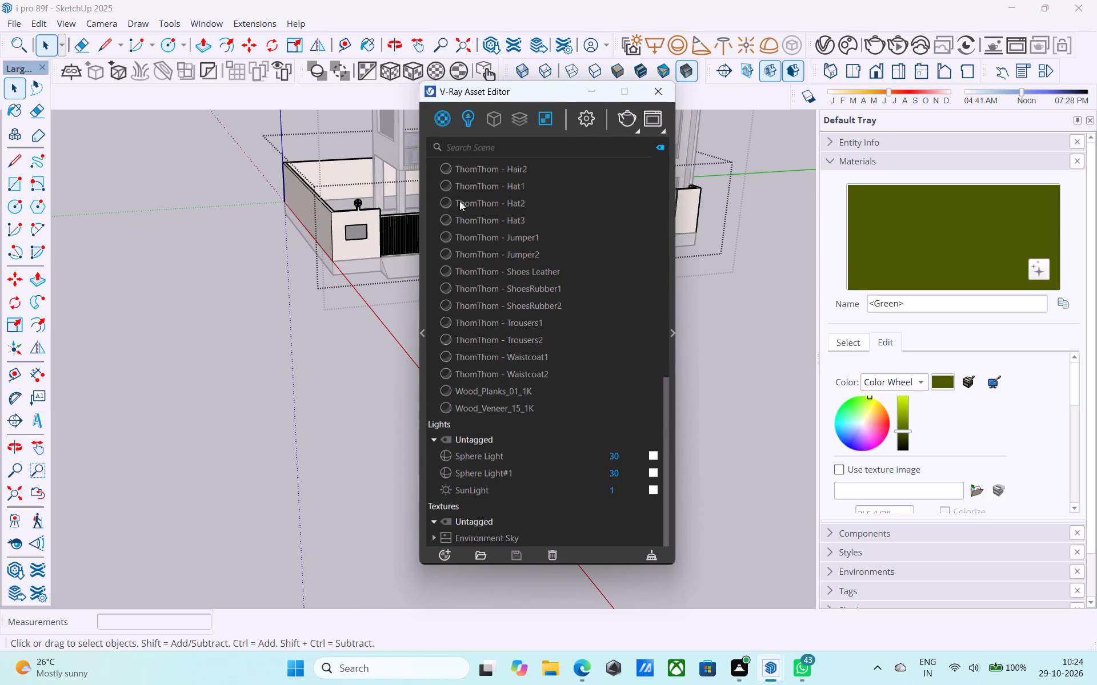
scroll(559, 284, down, 1)
scroll(608, 343, down, 1)
click(635, 460)
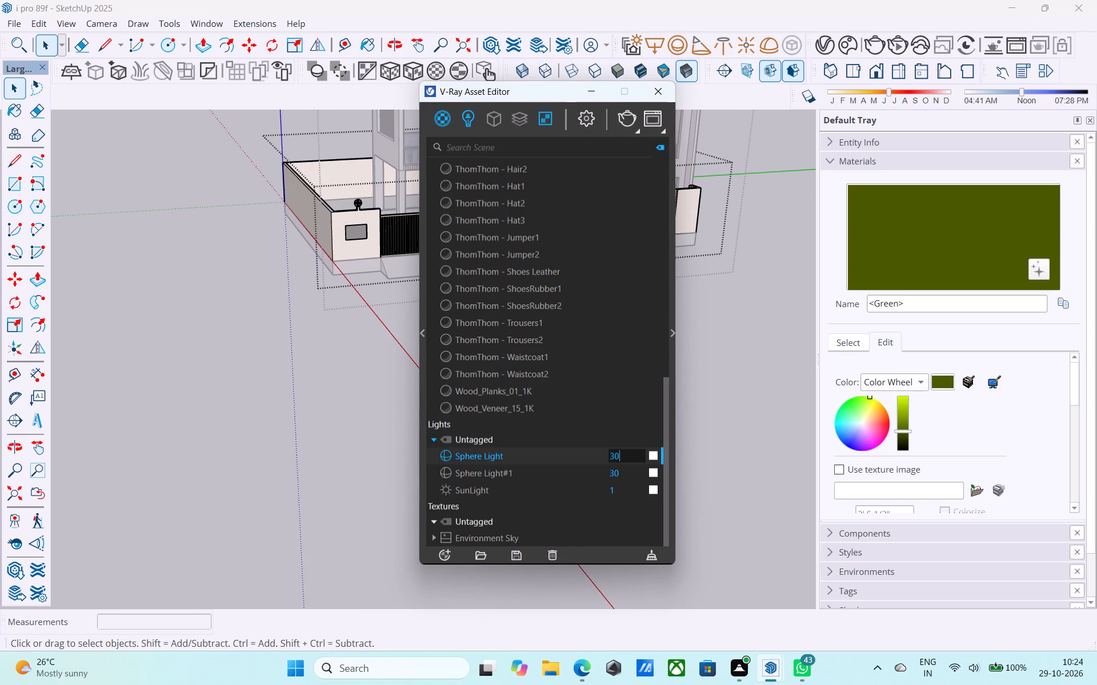
text(00)
click(628, 465)
text(00)
click(628, 469)
key(0)
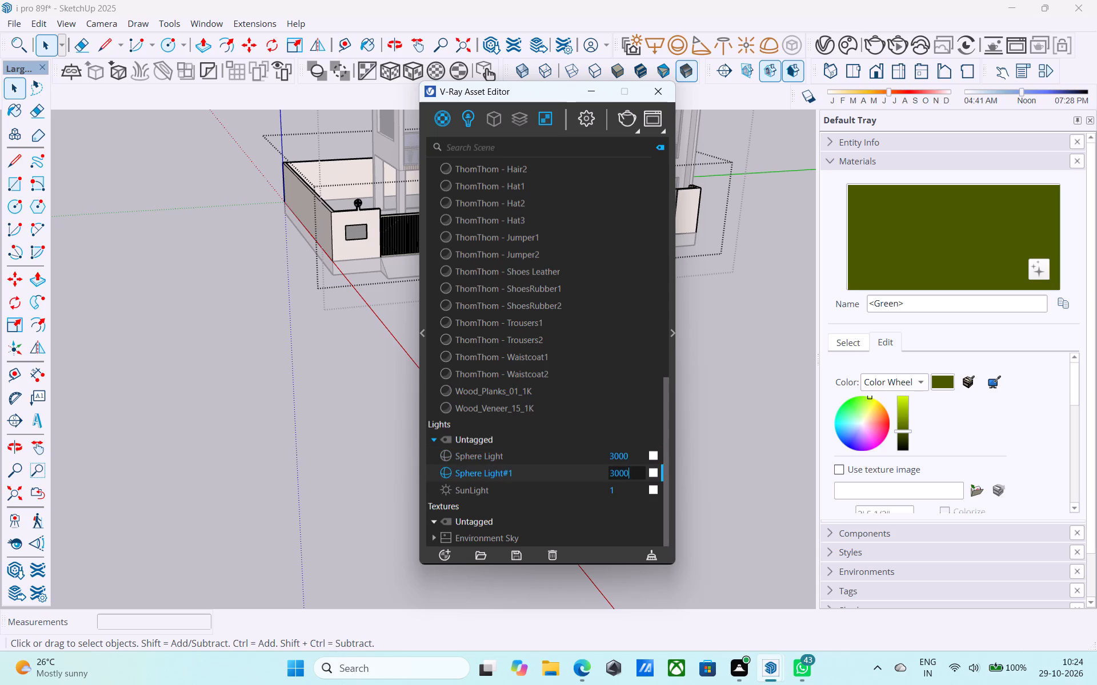
key(0)
click(635, 460)
key(0)
click(632, 479)
key(0)
click(722, 430)
click(446, 491)
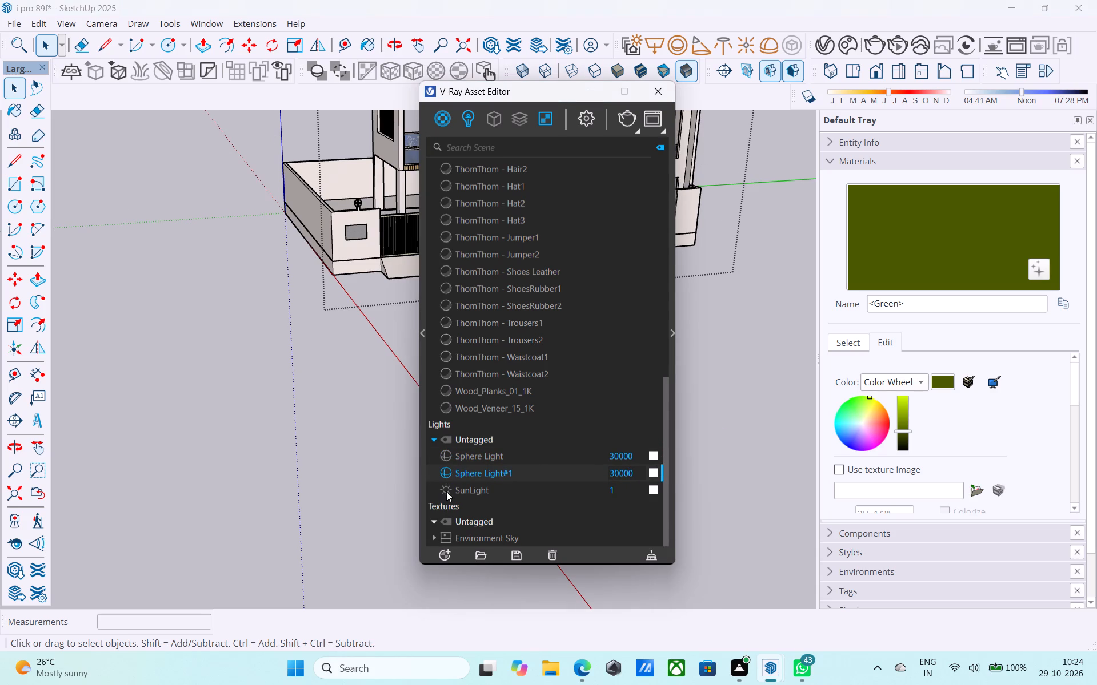
click(652, 90)
Leave group editing and save the model.
scroll(639, 233, down, 3)
middle_drag(638, 239, 580, 381)
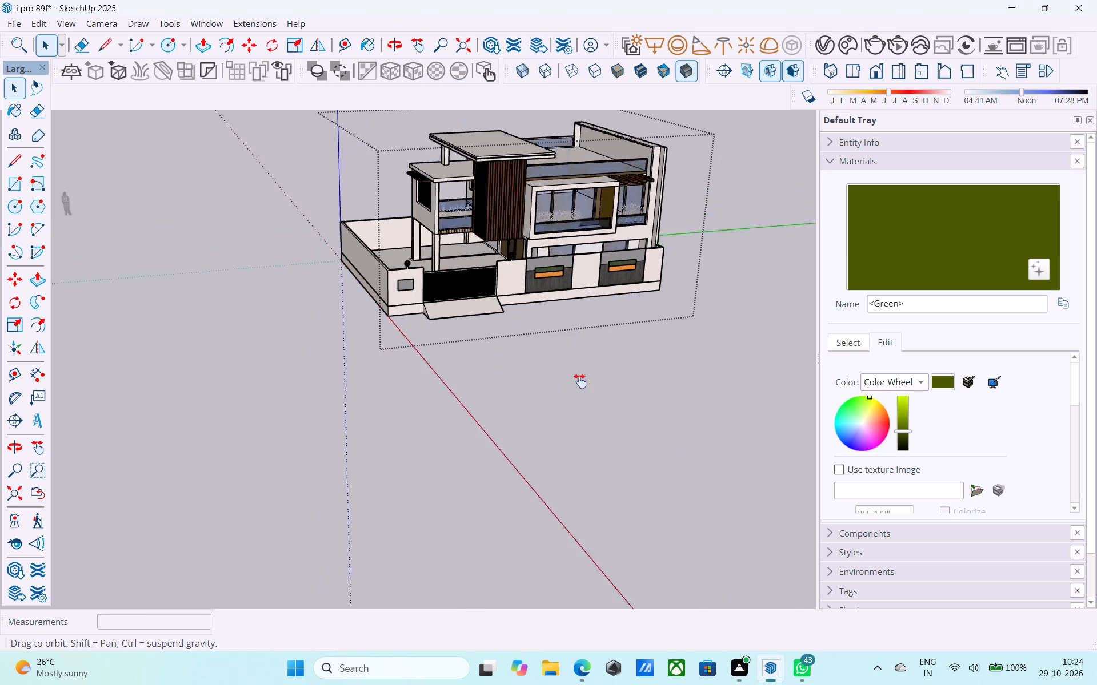
middle_drag(580, 381, 595, 357)
click(704, 308)
middle_drag(674, 335, 739, 251)
middle_drag(496, 329, 585, 344)
scroll(573, 346, up, 3)
middle_drag(566, 345, 568, 346)
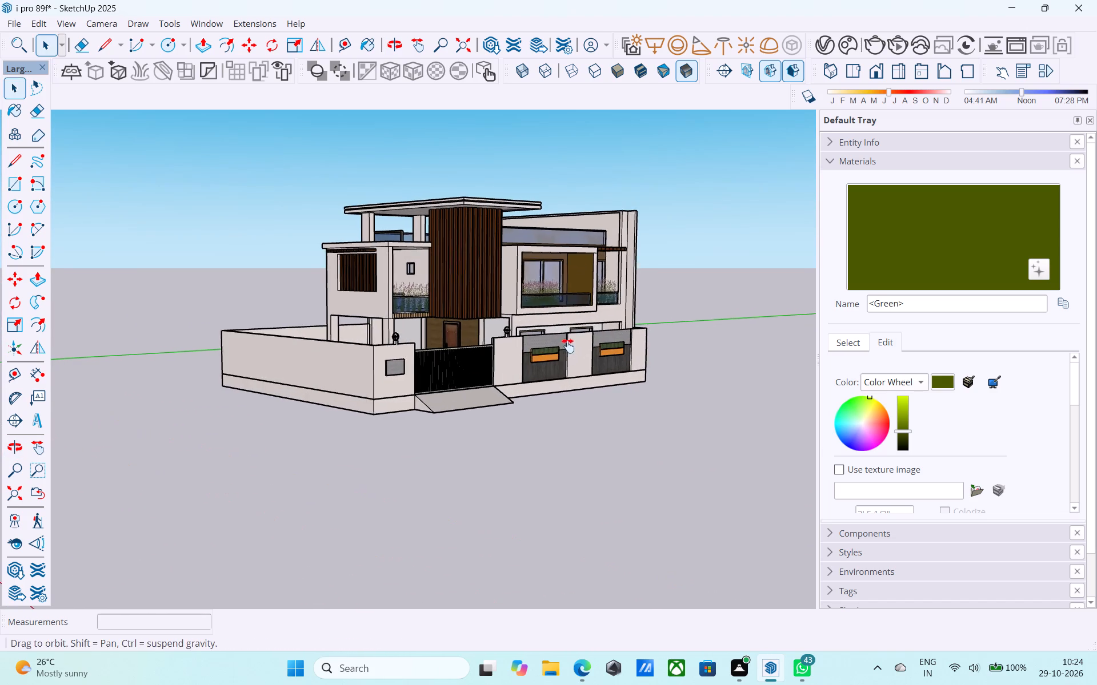
middle_drag(568, 346, 584, 350)
scroll(583, 350, up, 2)
key(ctrl+s)
Open the house group, erase the edge at the upper corner of the projecting balcony frame, and save the model.
scroll(503, 354, up, 3)
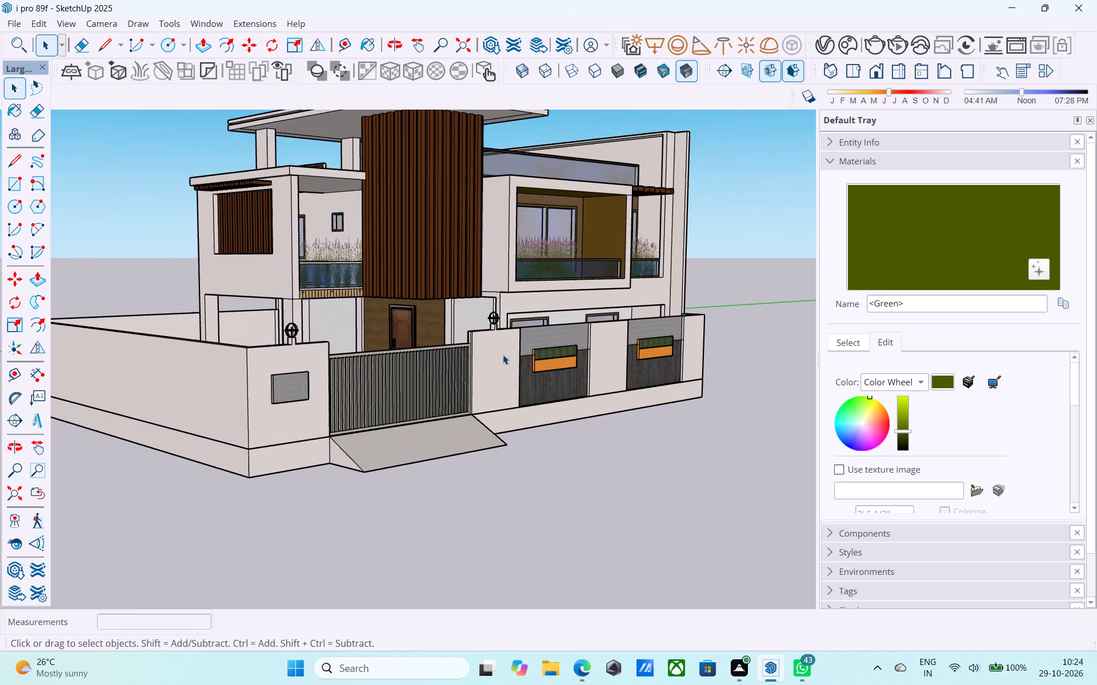
middle_drag(531, 341, 507, 348)
scroll(550, 337, down, 1)
shift+middle_drag(547, 337, 530, 362)
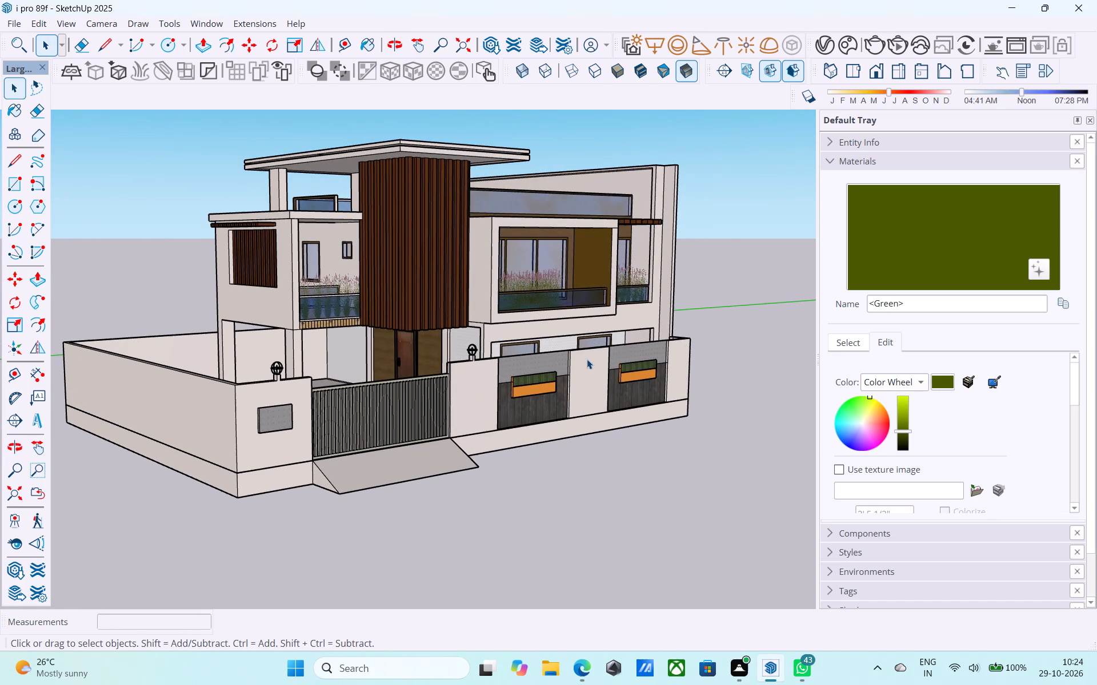
scroll(616, 233, up, 4)
middle_drag(616, 233, 468, 252)
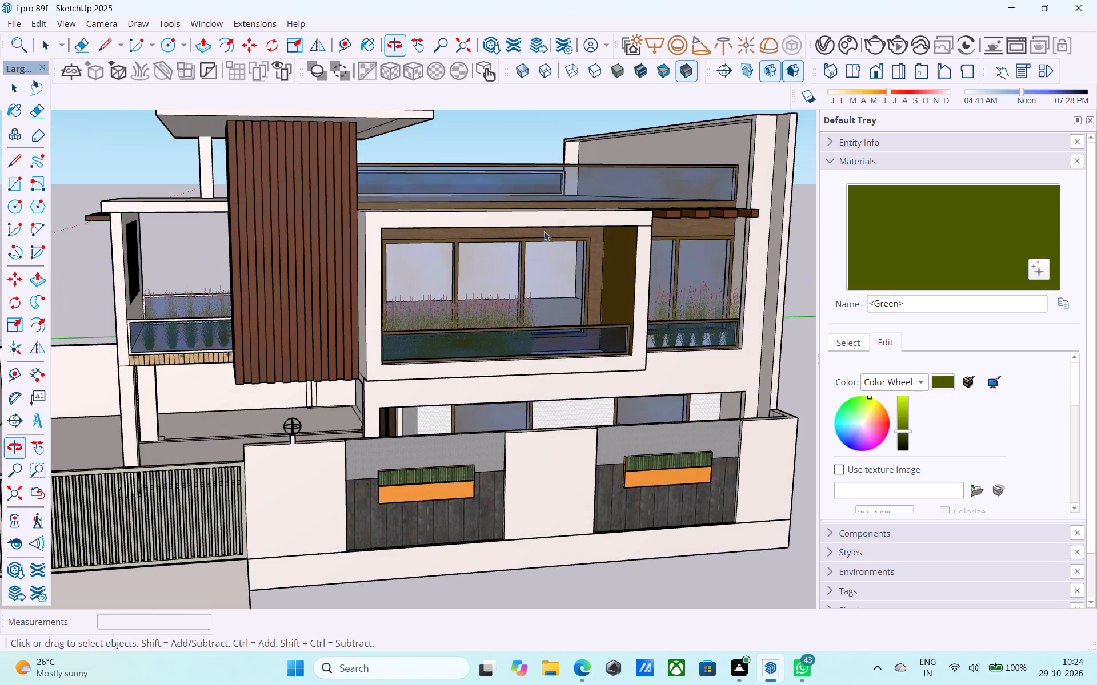
double_click(611, 216)
scroll(649, 229, up, 3)
key(e)
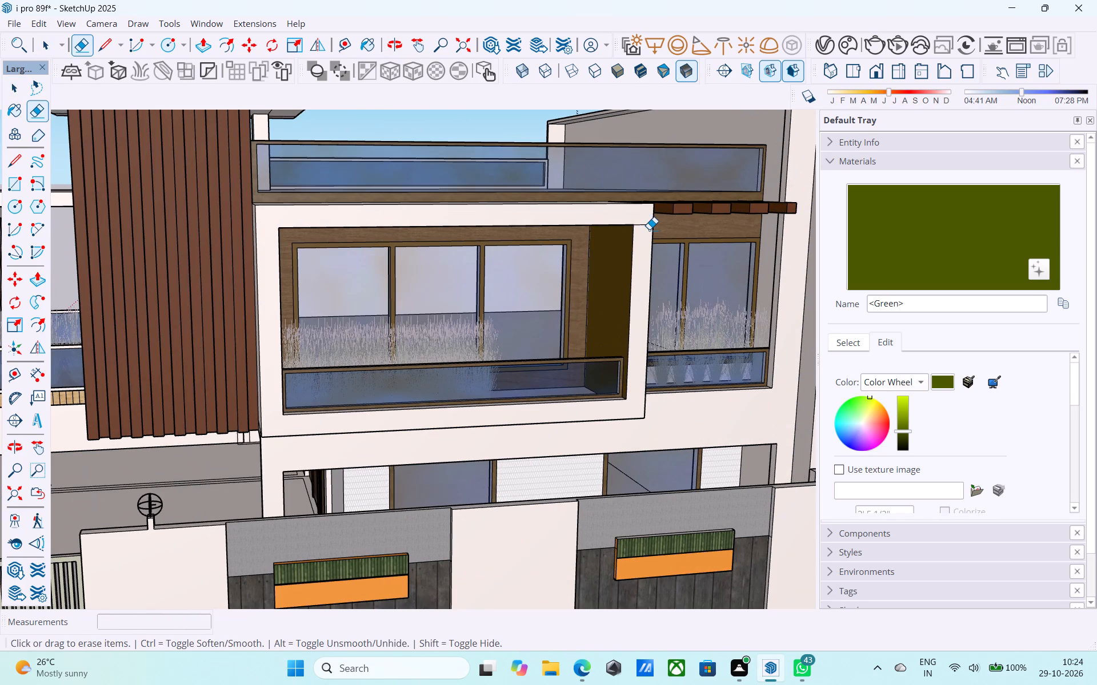
click(646, 227)
key(space)
scroll(648, 221, down, 12)
middle_drag(649, 216, 675, 212)
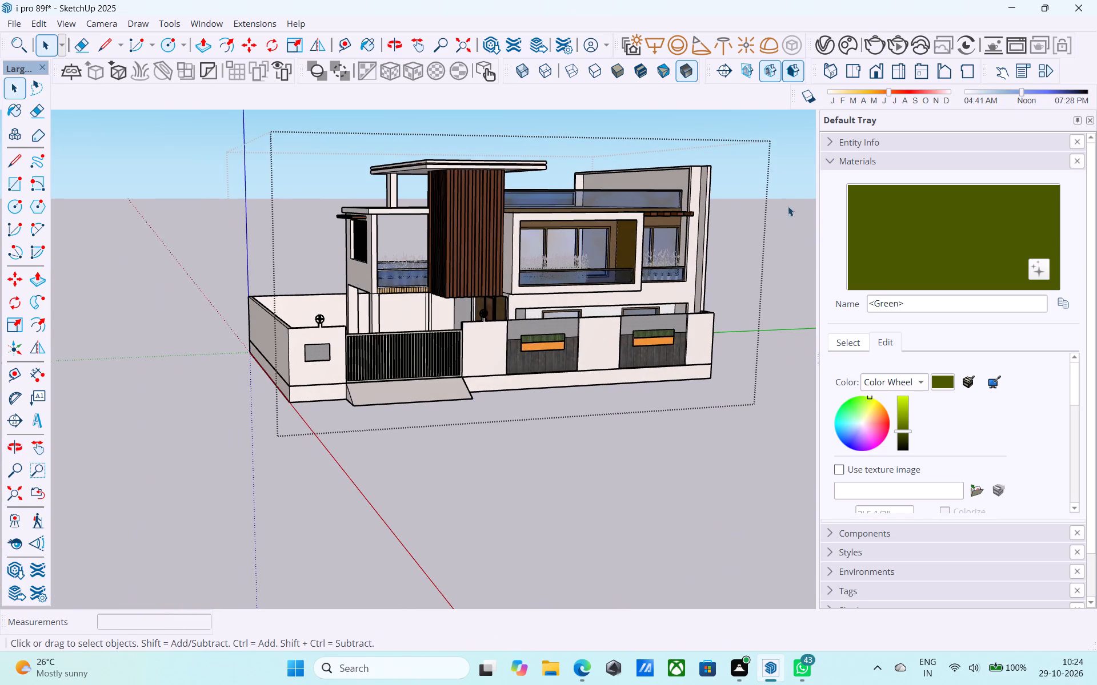
click(795, 203)
key(ctrl+s)
Render the house from a corner view facing the gate with V-Ray and examine the sphere lights' effect.
middle_drag(561, 264, 576, 264)
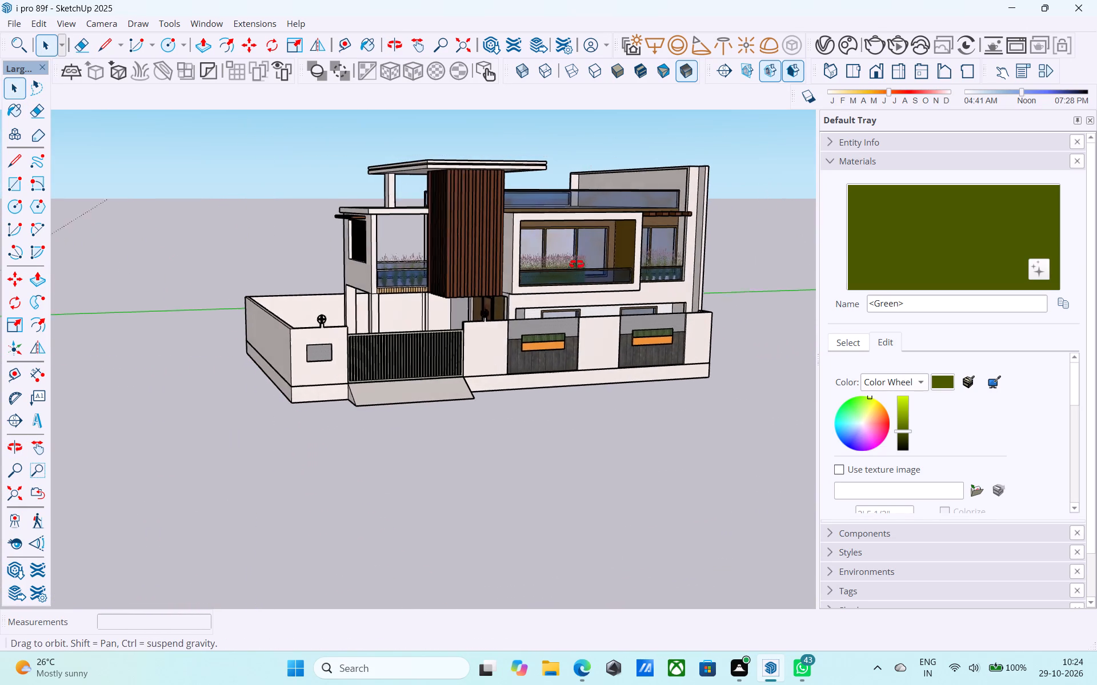
middle_drag(576, 264, 736, 261)
scroll(526, 300, up, 3)
middle_drag(523, 301, 525, 304)
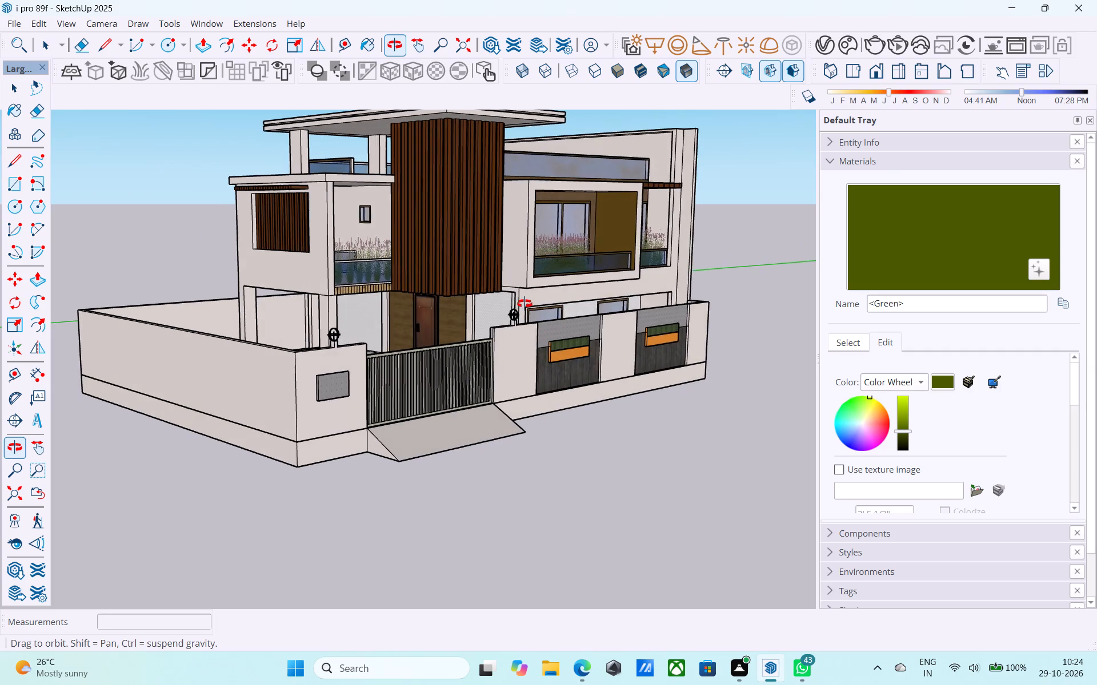
middle_drag(525, 304, 533, 307)
shift+middle_drag(533, 307, 553, 325)
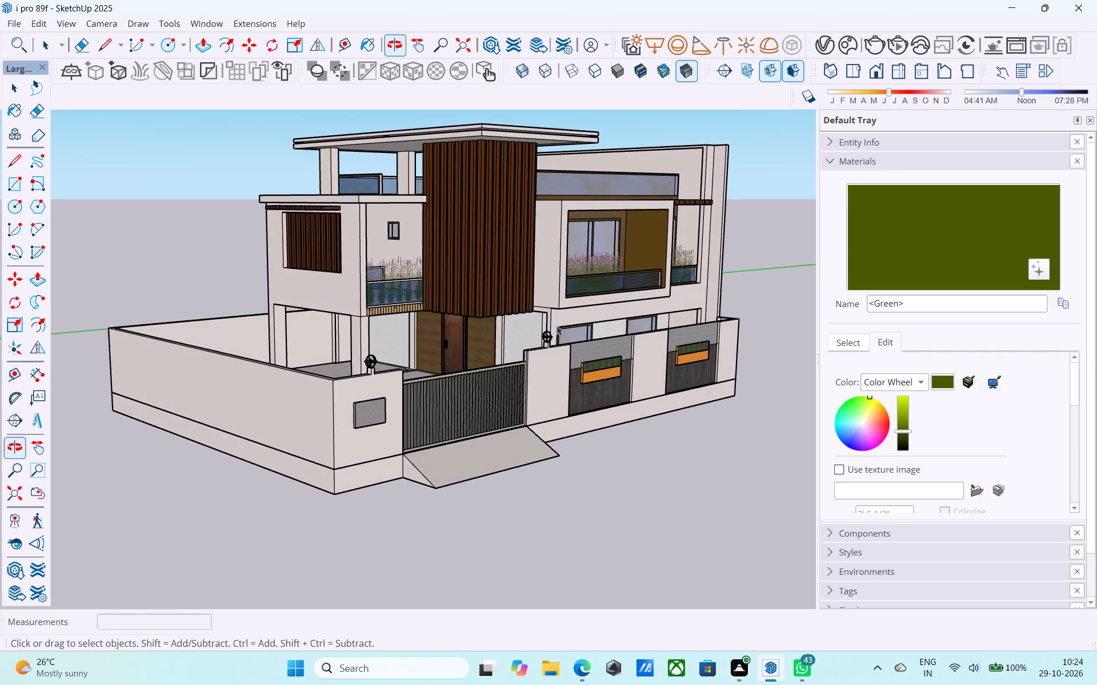
scroll(558, 325, up, 1)
shift+middle_drag(558, 325, 591, 352)
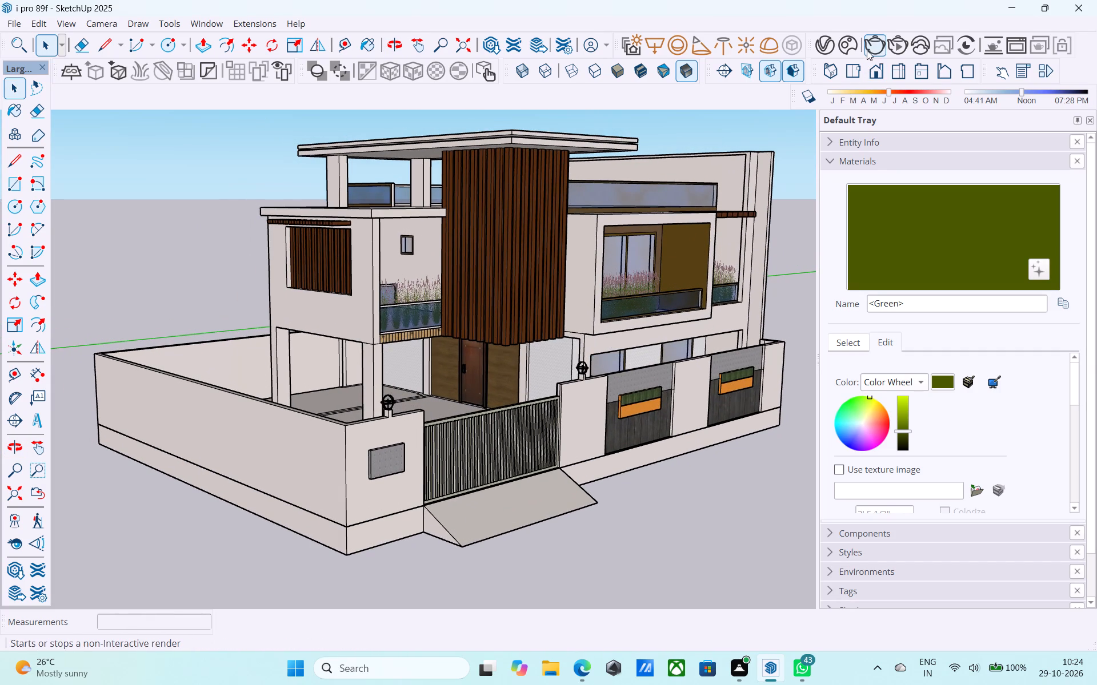
click(867, 50)
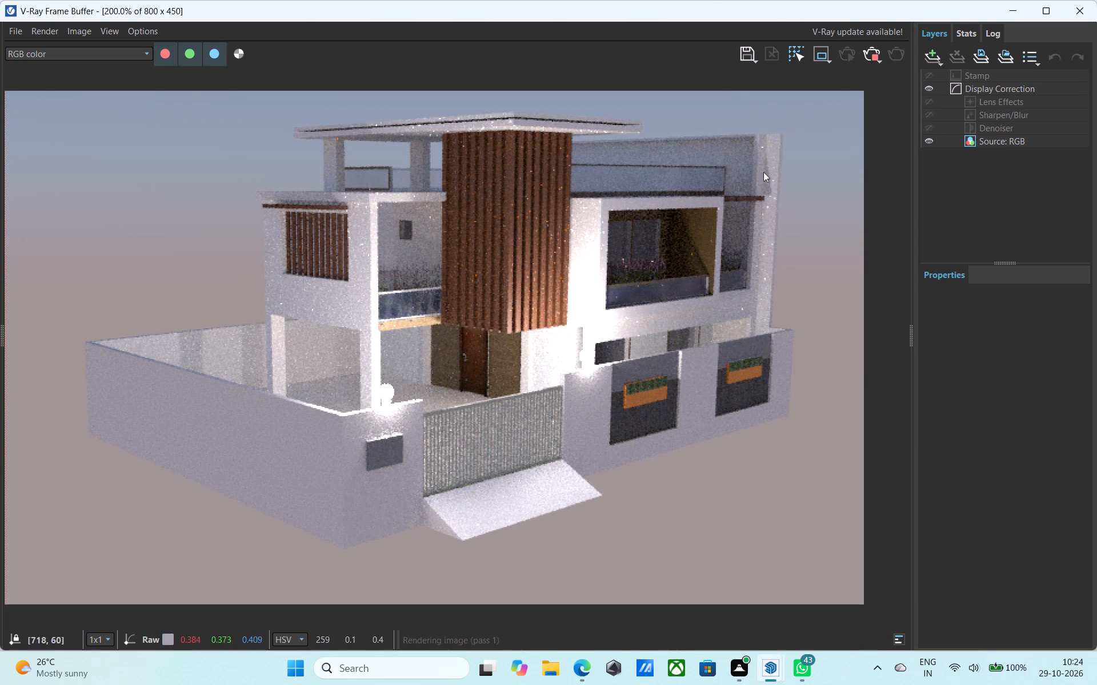
middle_drag(685, 260, 659, 251)
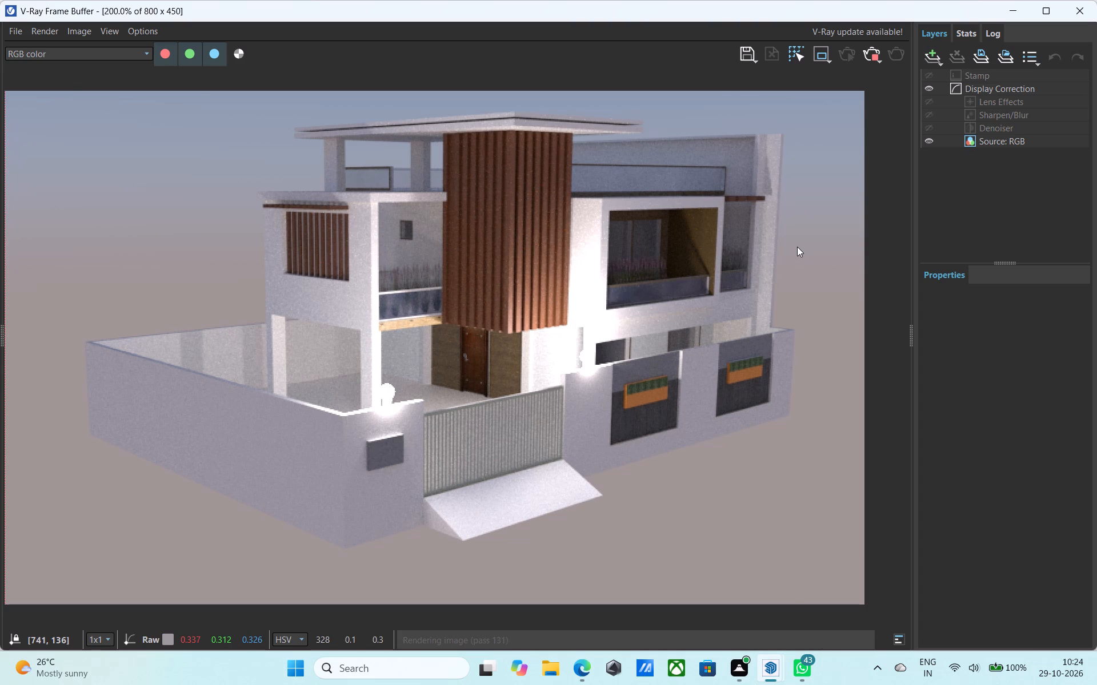
scroll(797, 247, up, 1)
scroll(707, 304, down, 1)
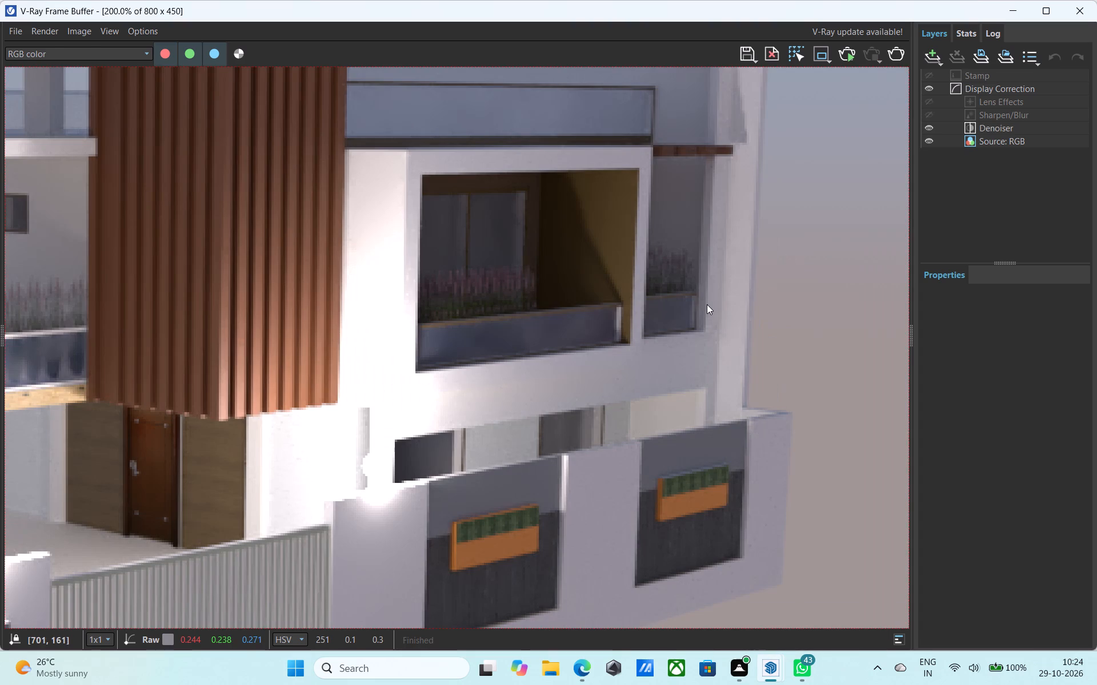
click(1082, 19)
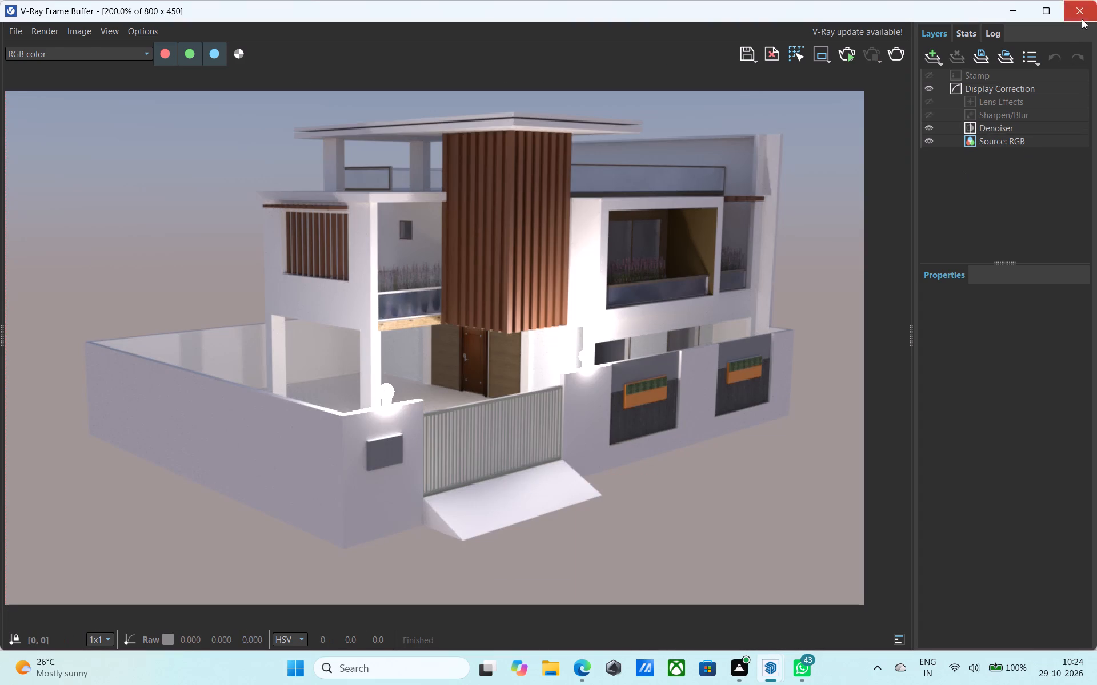
Render the house again with V-Ray from a slightly raised front view showing both gate lamps.
middle_drag(708, 331, 534, 335)
scroll(534, 335, down, 3)
middle_drag(531, 348, 479, 315)
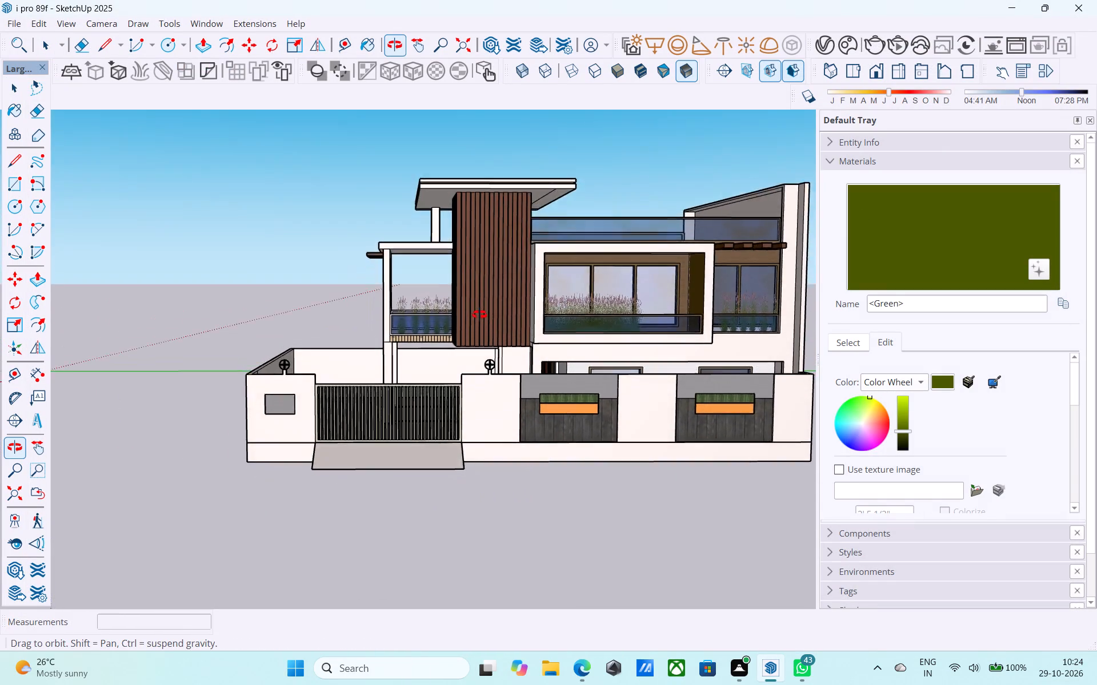
middle_drag(479, 315, 525, 360)
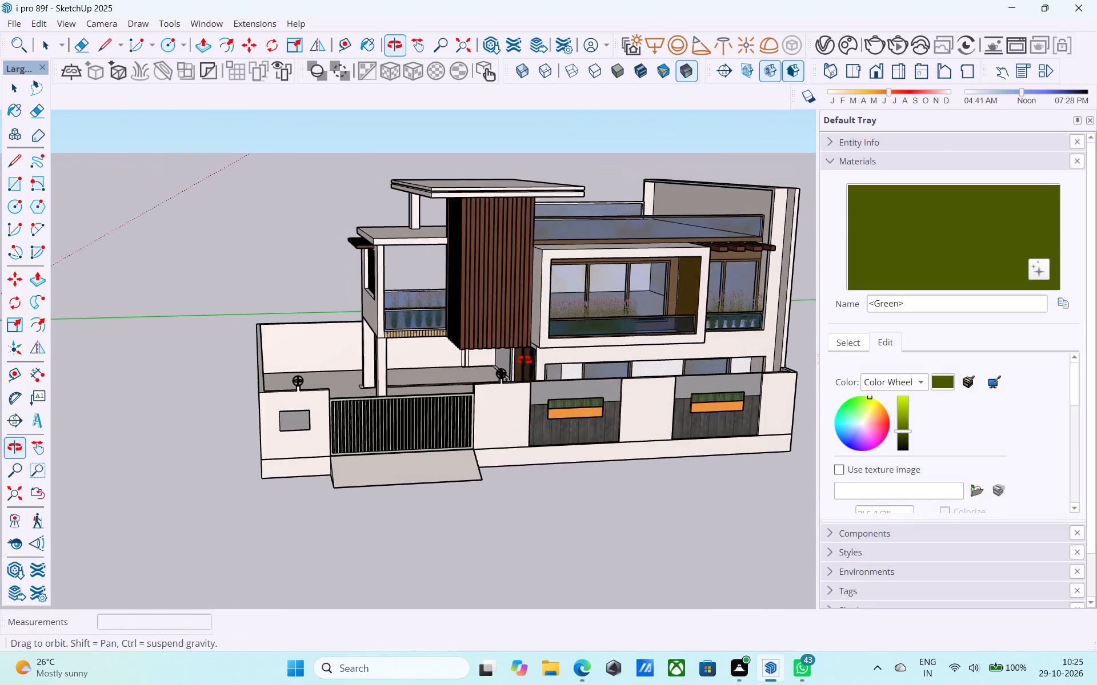
middle_drag(525, 360, 507, 358)
click(868, 39)
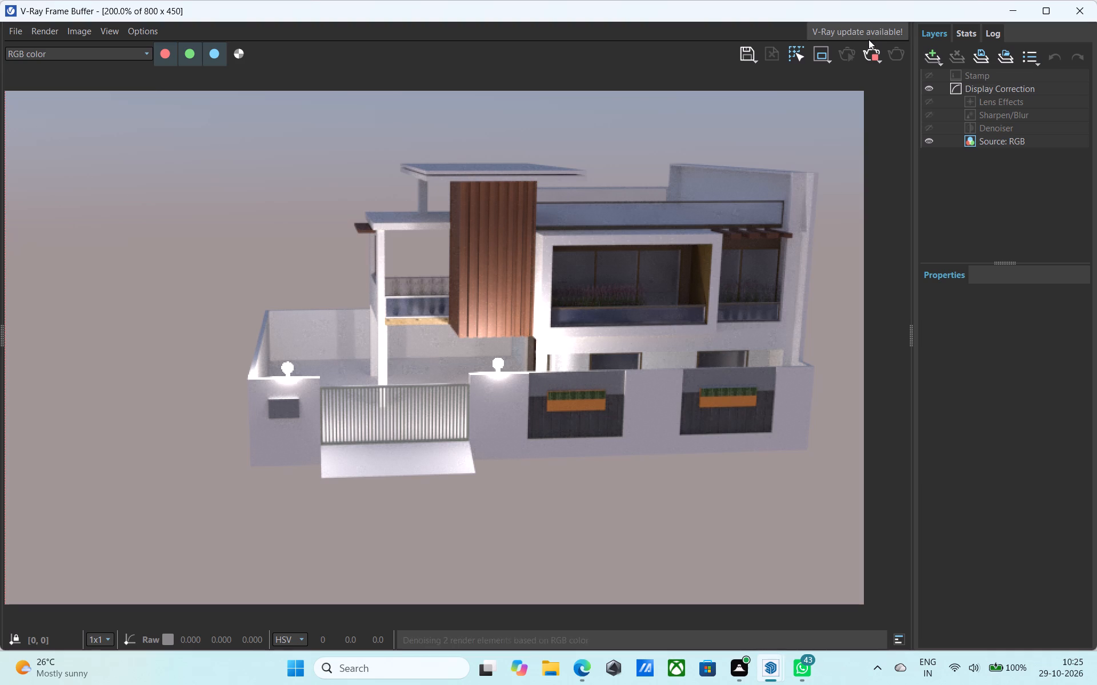
Examine the finished render of the house front and gate lamps at several magnifications, then close the render window.
scroll(602, 132, down, 1)
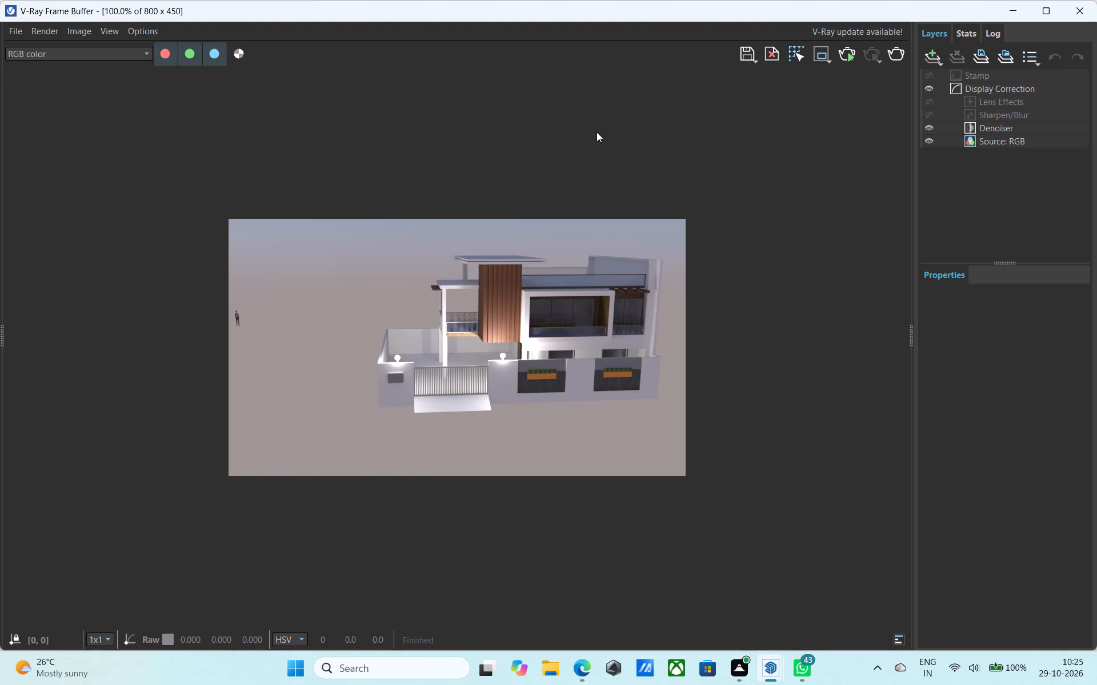
scroll(517, 335, up, 2)
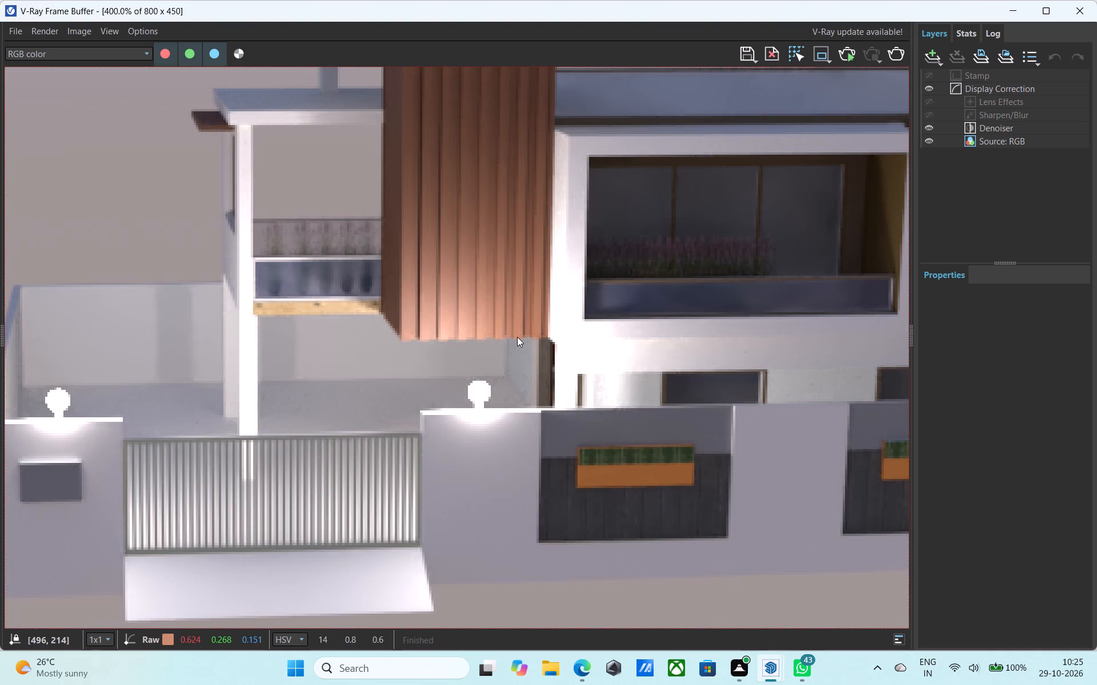
scroll(449, 289, down, 3)
scroll(458, 362, up, 1)
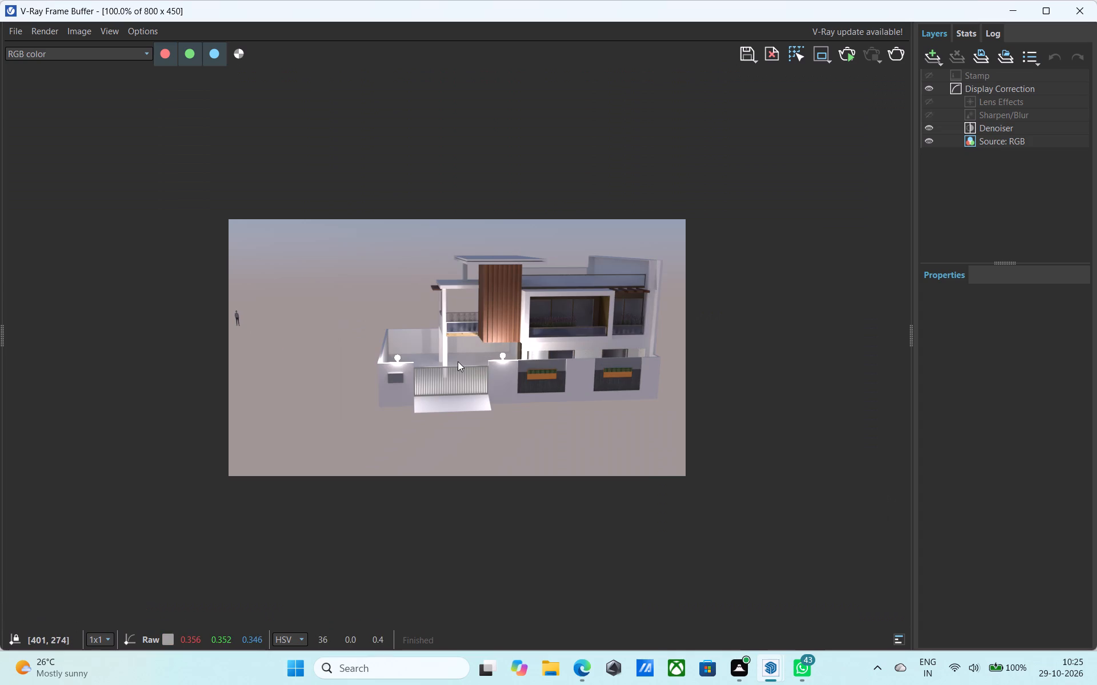
scroll(441, 363, up, 1)
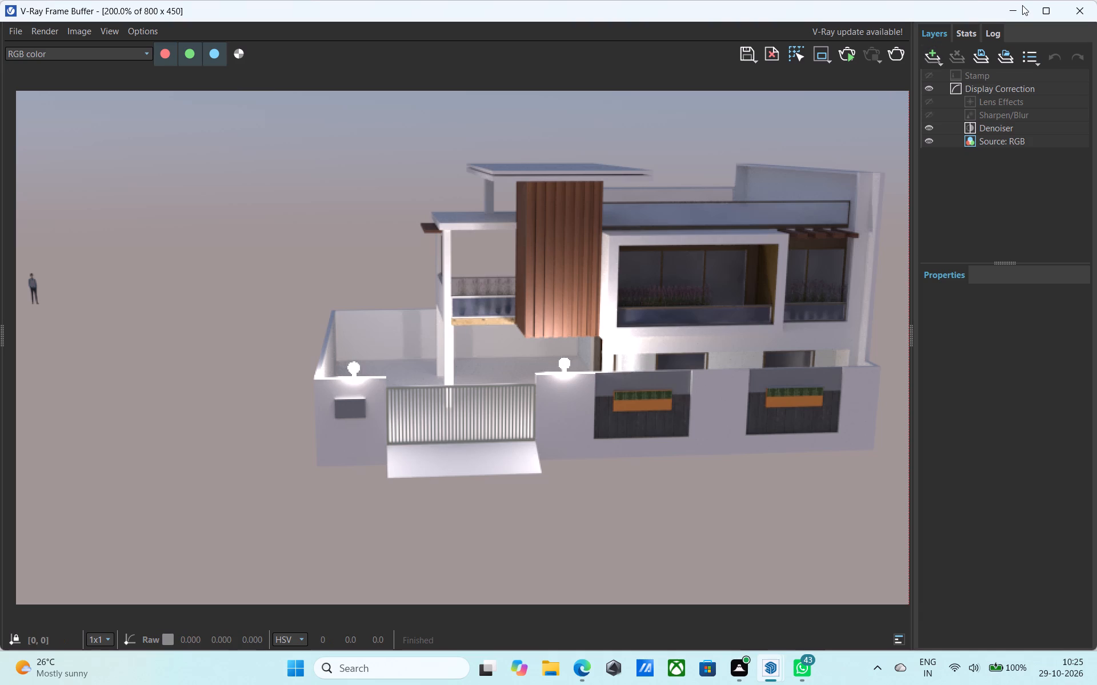
click(1074, 5)
Open the house group for editing at the underside of the upper roof slab.
middle_drag(552, 283, 615, 142)
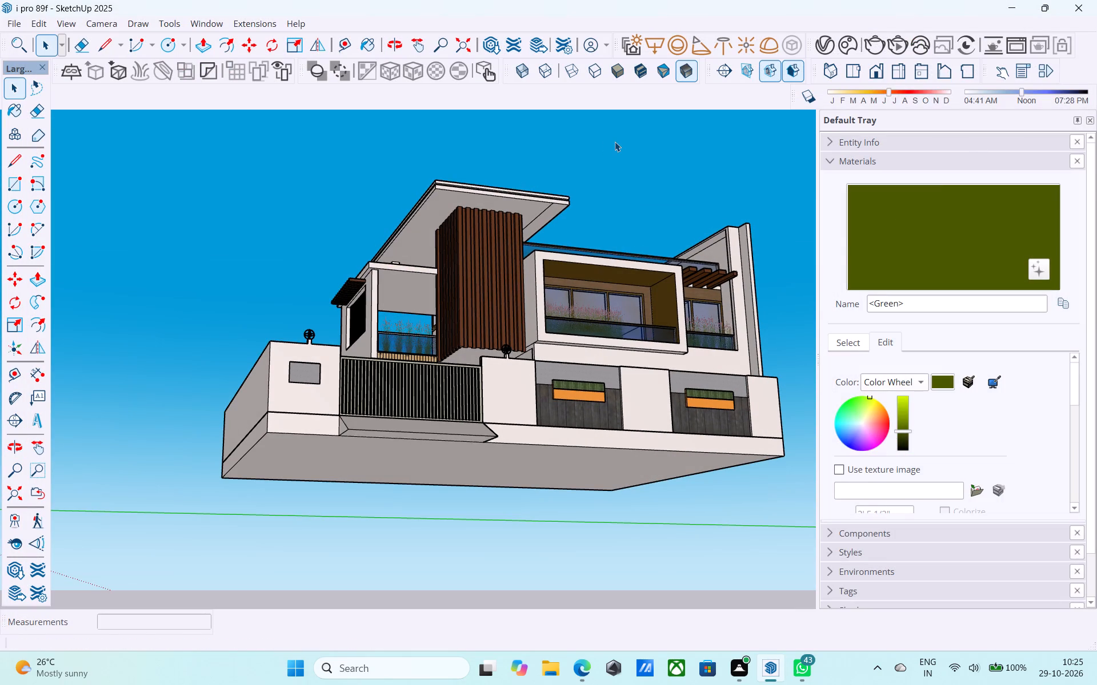
scroll(431, 243, up, 5)
scroll(750, 194, up, 1)
middle_drag(748, 194, 698, 190)
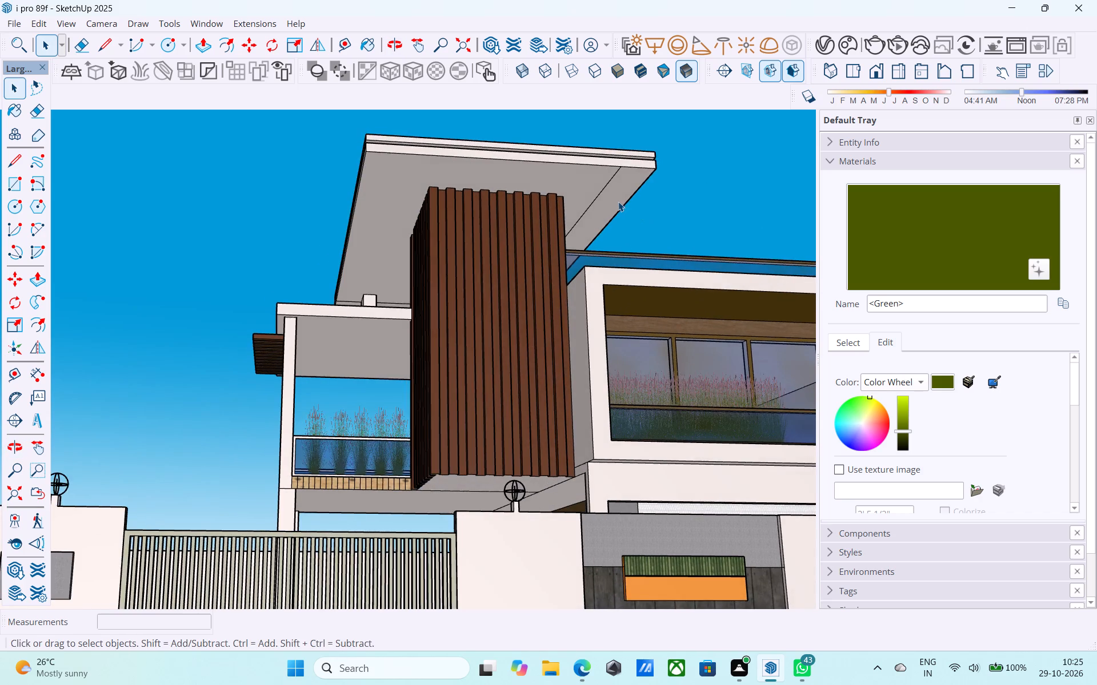
double_click(618, 202)
scroll(619, 199, up, 2)
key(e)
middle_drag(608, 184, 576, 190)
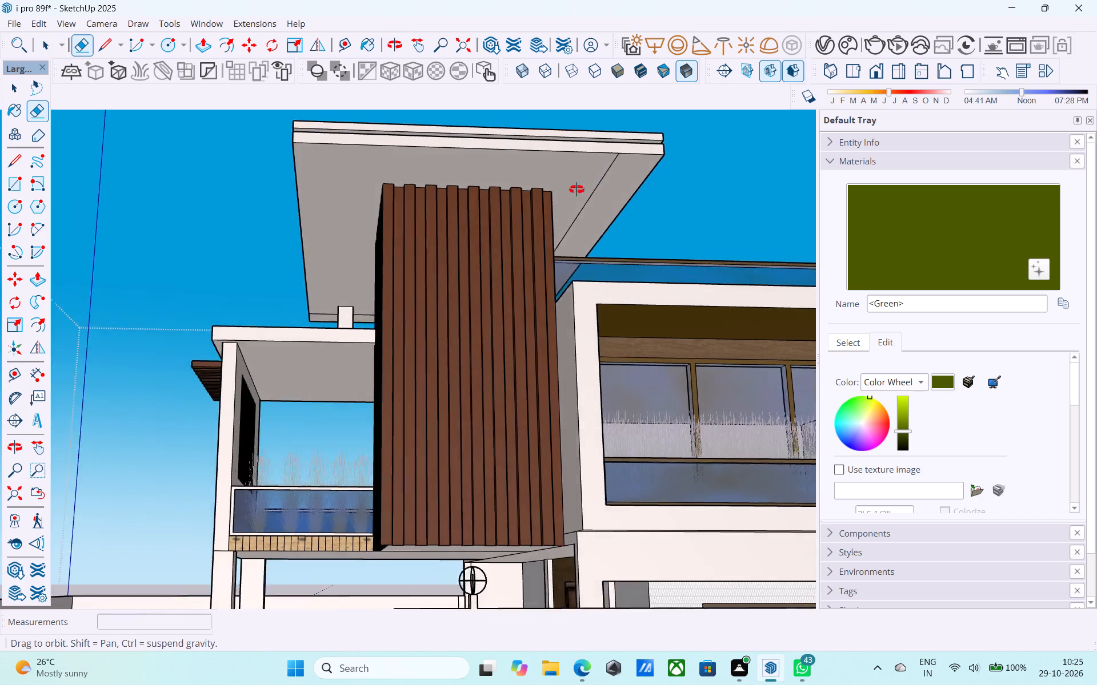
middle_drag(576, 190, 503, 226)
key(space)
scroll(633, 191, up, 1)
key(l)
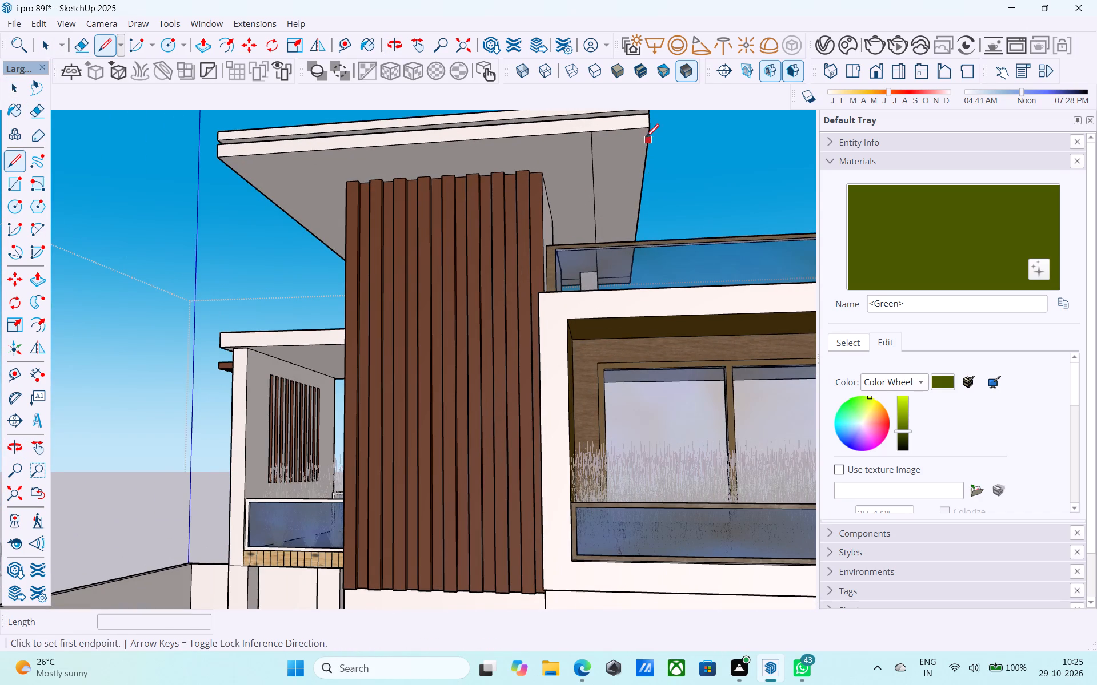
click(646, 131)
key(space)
Copy the left lower edge of the upper roof slab 2' inward across its underside to form a side strip.
middle_drag(598, 140, 600, 140)
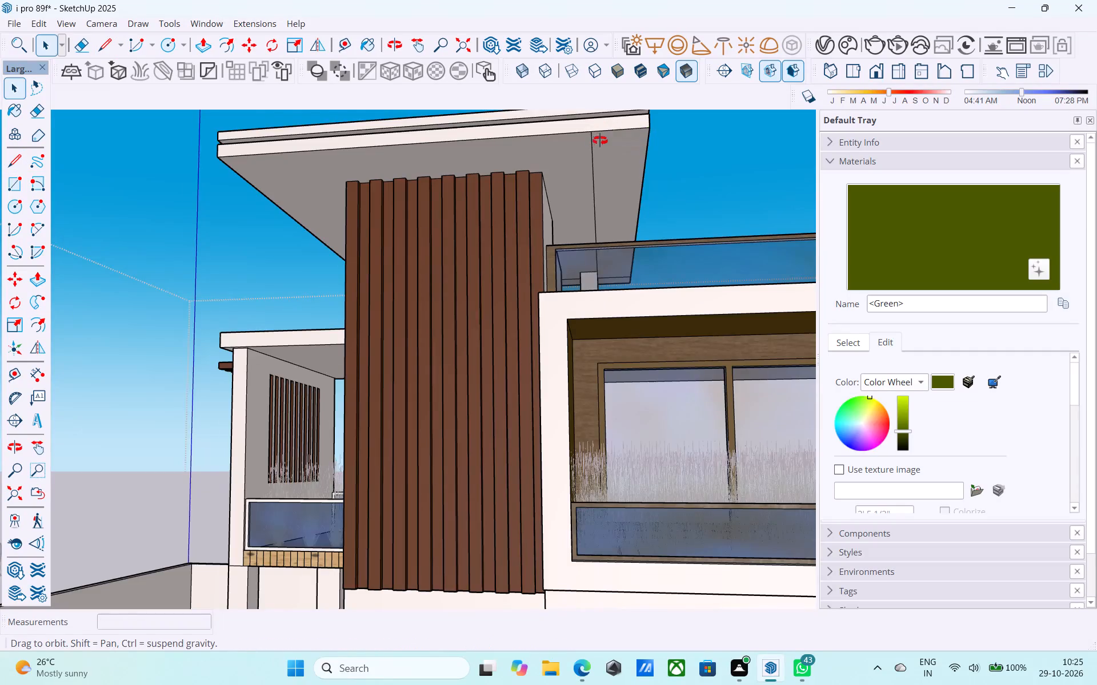
middle_drag(600, 140, 746, 130)
middle_drag(267, 187, 297, 215)
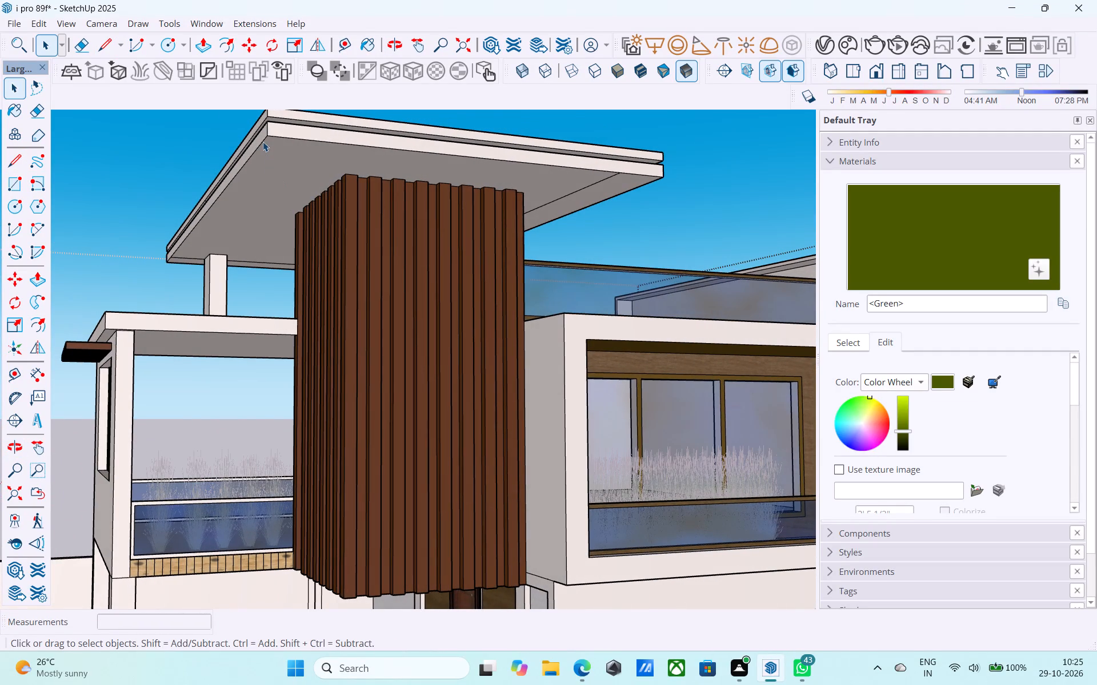
click(263, 141)
key(m)
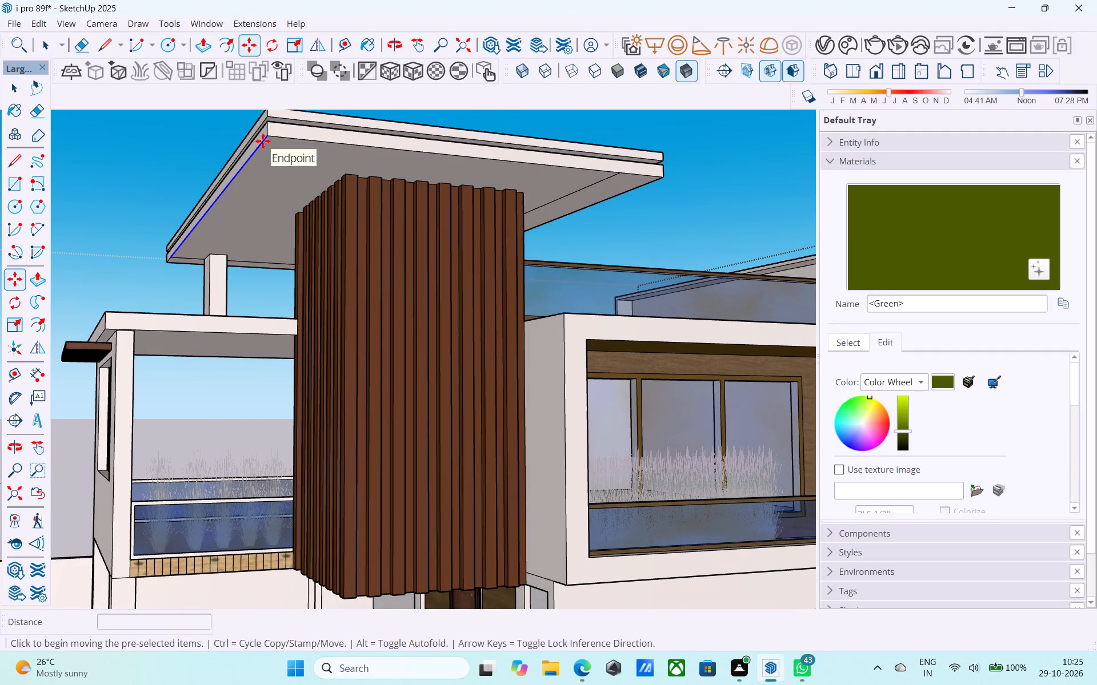
click(272, 133)
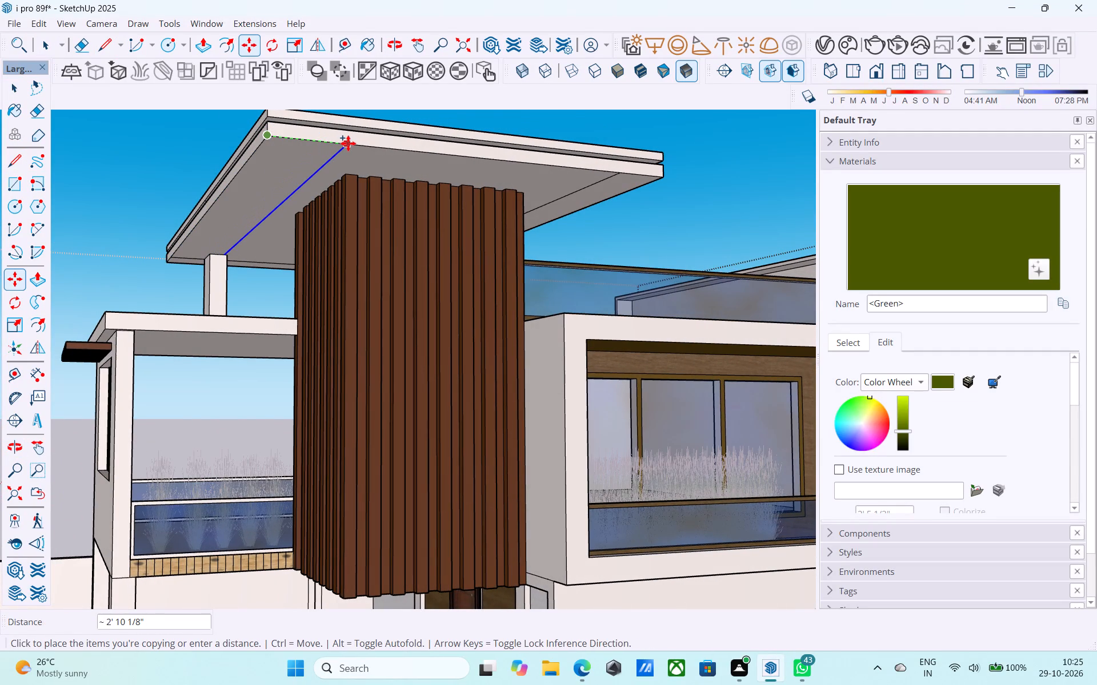
text(2')
key(Return)
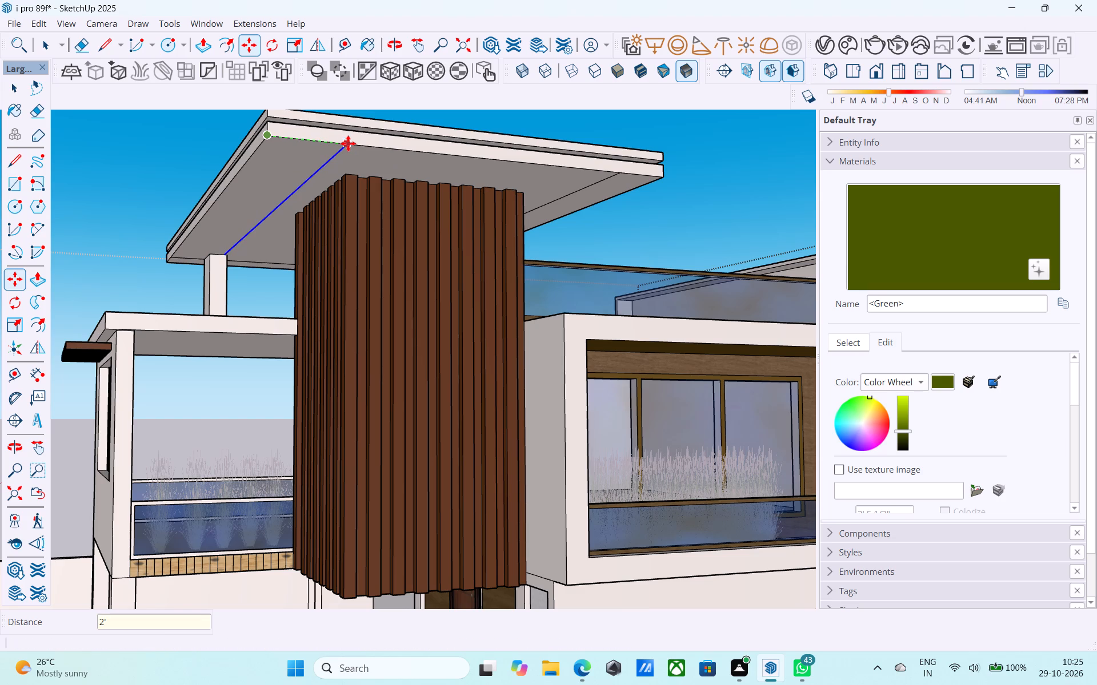
key(space)
Copy the side strip's short front edge 26' 6" to its rear end and divide the span into 6 equal parts.
middle_drag(348, 143, 441, 122)
scroll(441, 122, down, 3)
middle_drag(425, 160, 519, 167)
scroll(510, 142, up, 3)
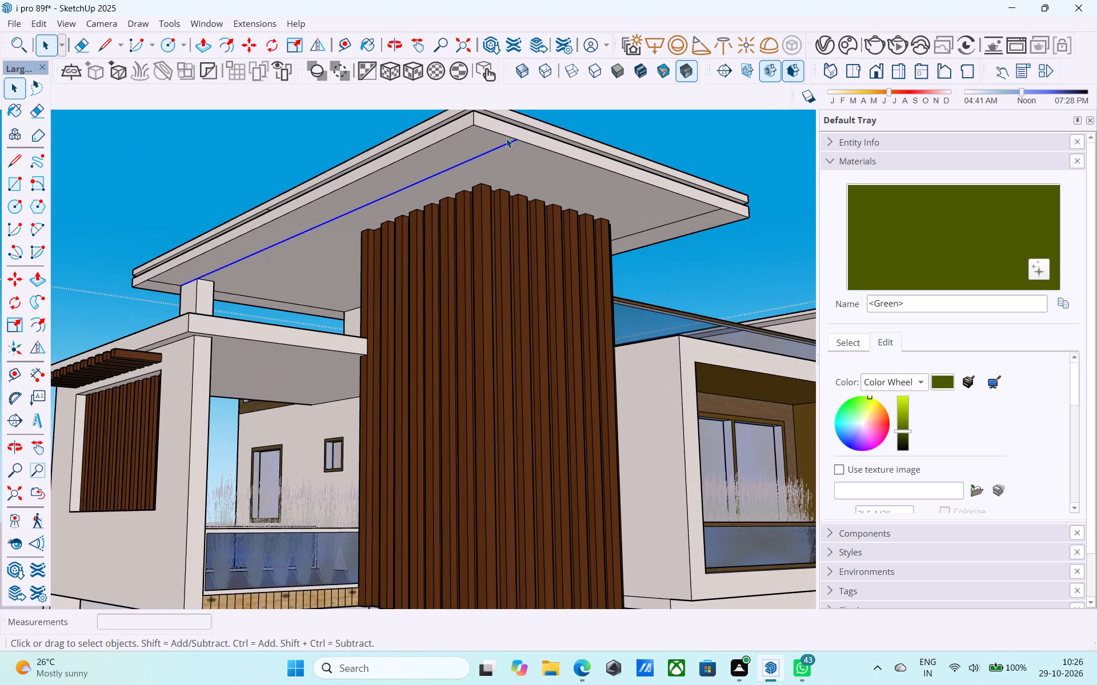
click(506, 138)
key(m)
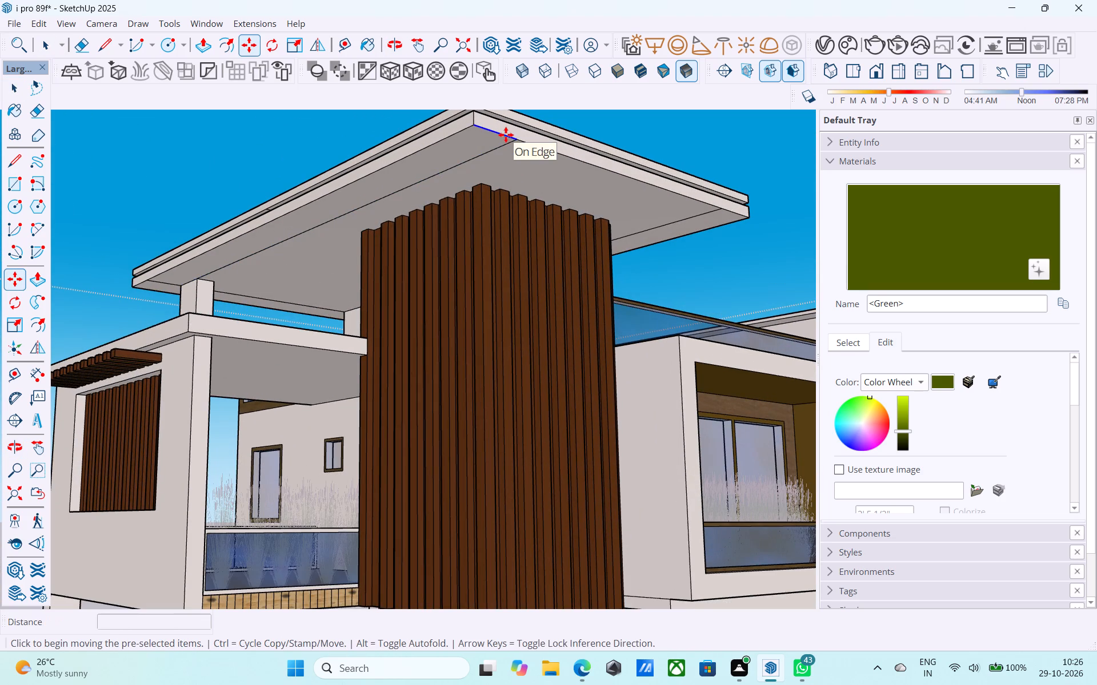
click(474, 124)
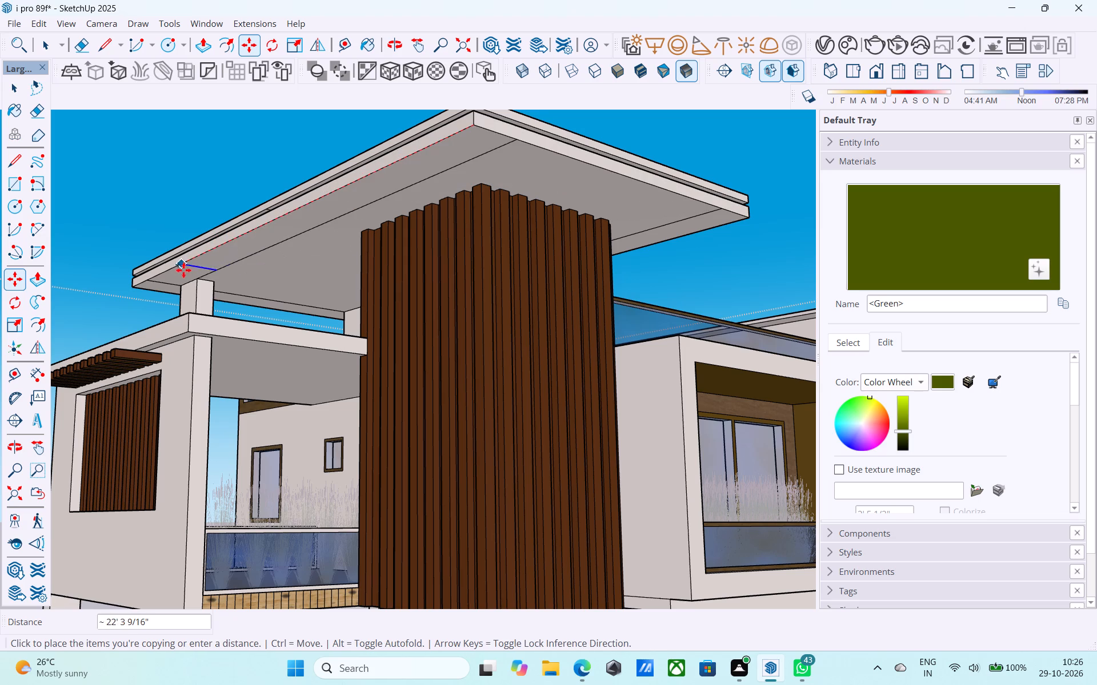
scroll(164, 287, up, 3)
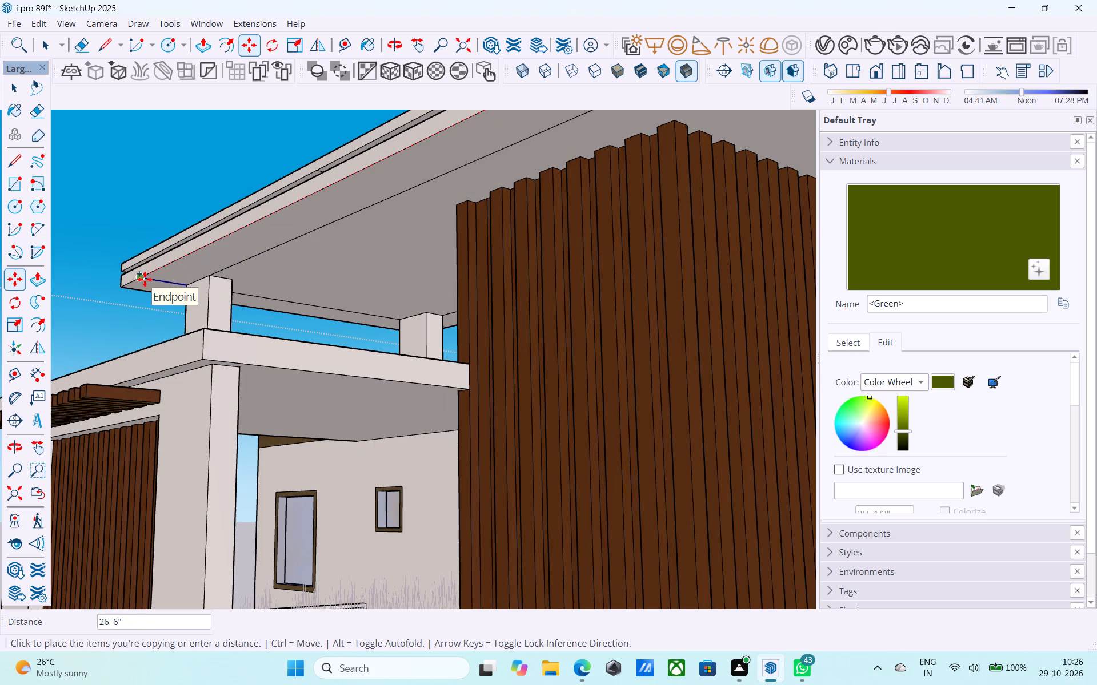
click(145, 279)
key(slash)
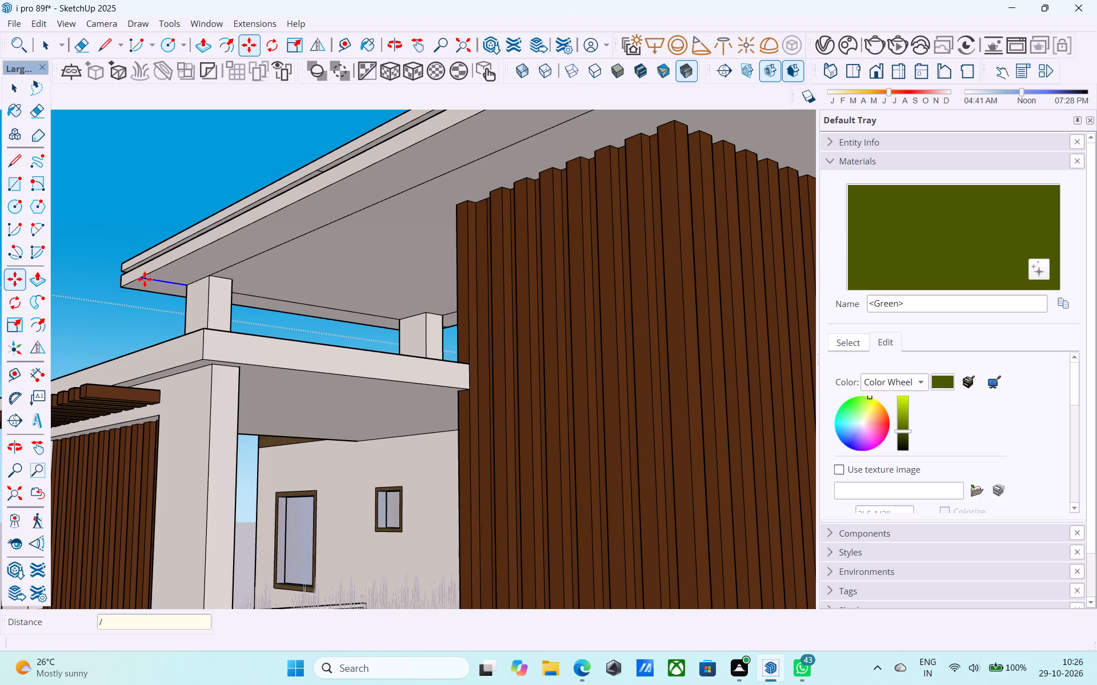
key(6)
key(Return)
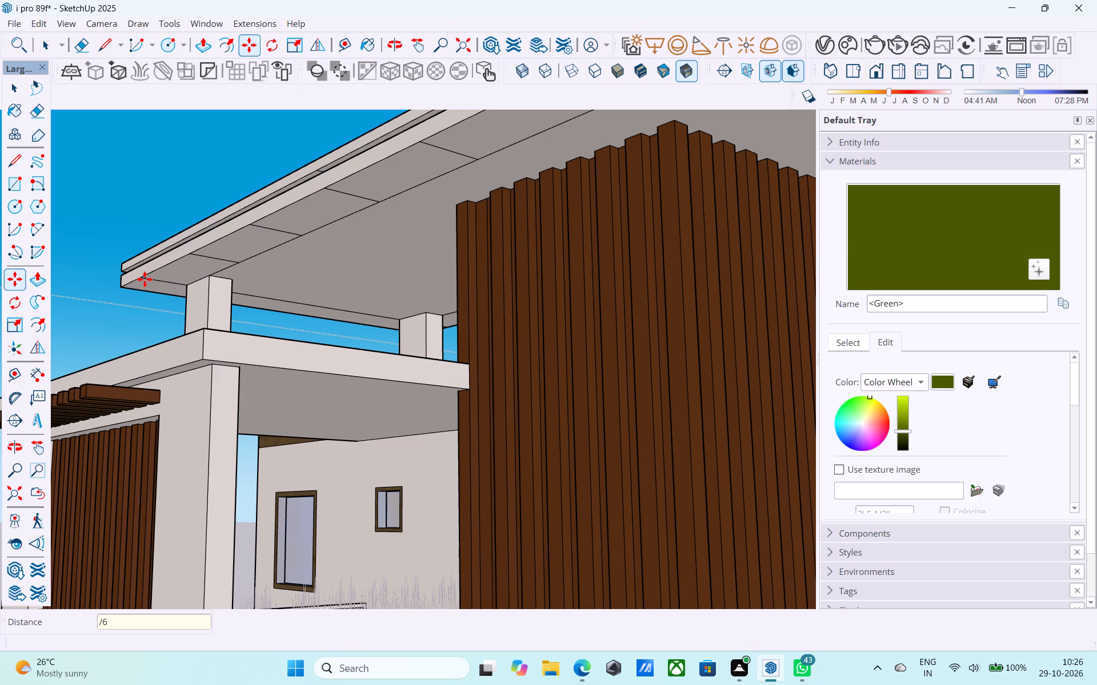
Draw a 26' 6" lengthwise centre line through the divided side strip on the roof slab's underside.
scroll(162, 290, down, 5)
middle_drag(167, 272, 169, 265)
key(l)
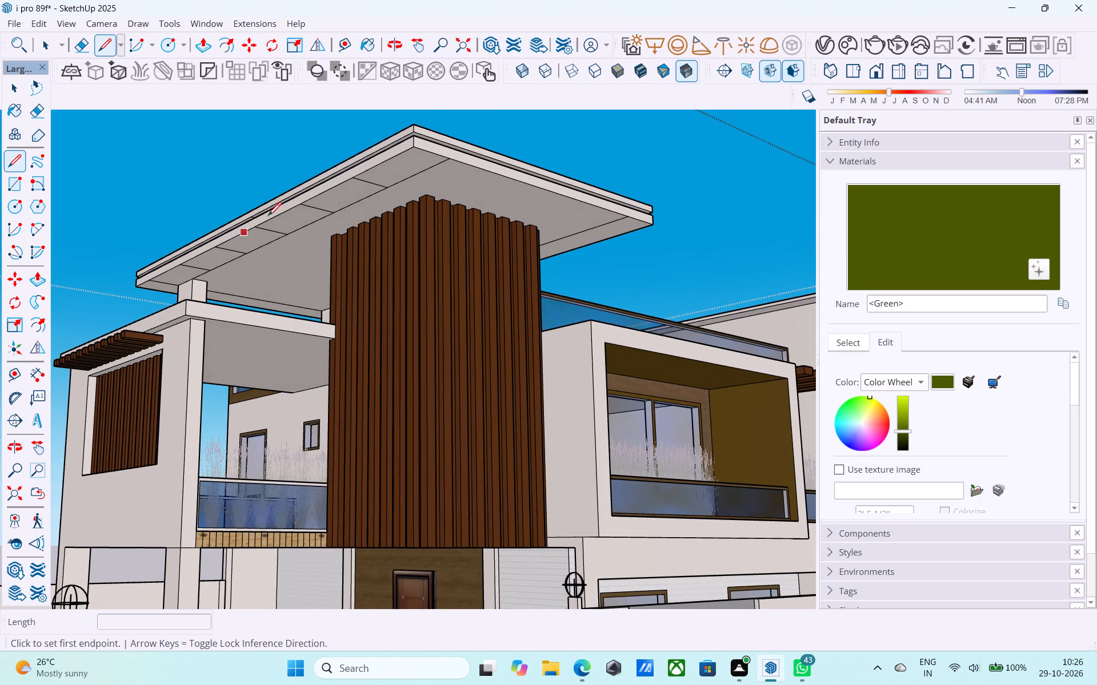
scroll(421, 167, up, 5)
click(437, 146)
scroll(437, 146, down, 3)
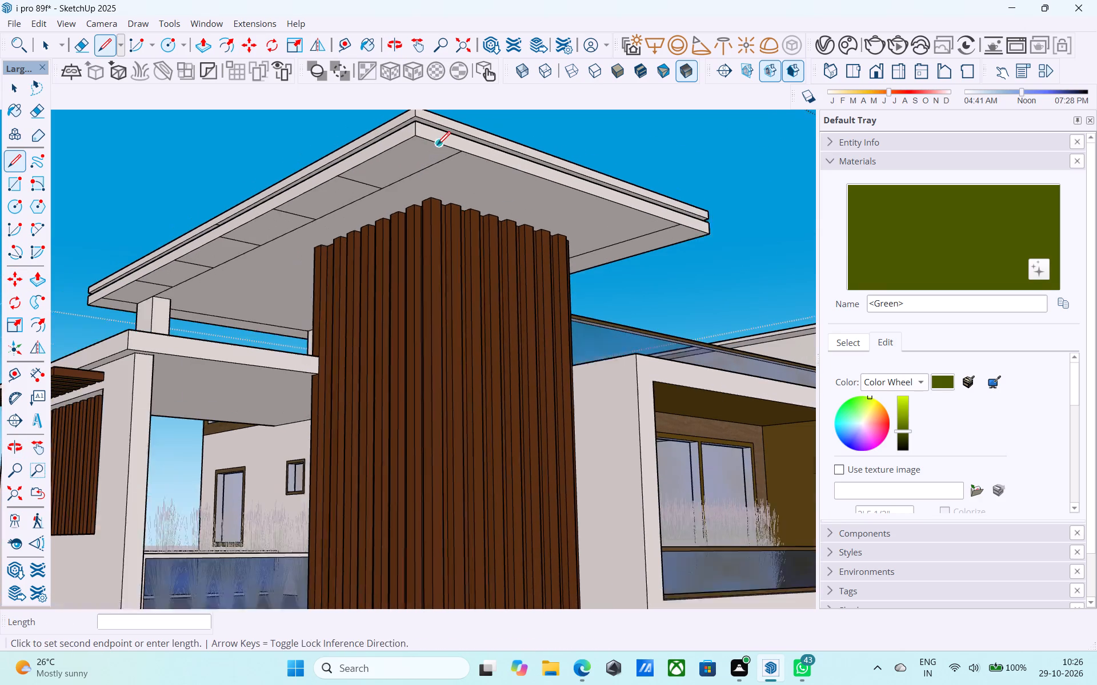
scroll(437, 146, down, 1)
click(141, 294)
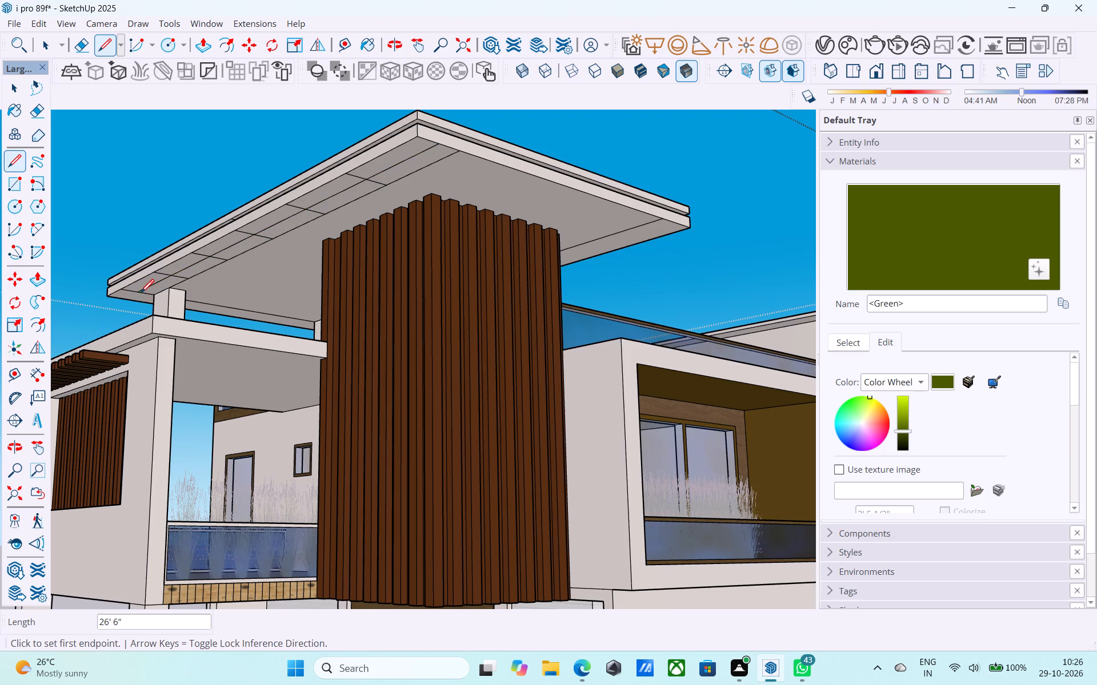
Copy the front lower edge between the roof slab's side strips 2' inward to form a front strip.
scroll(391, 227, down, 3)
middle_drag(397, 224, 217, 212)
scroll(279, 194, up, 3)
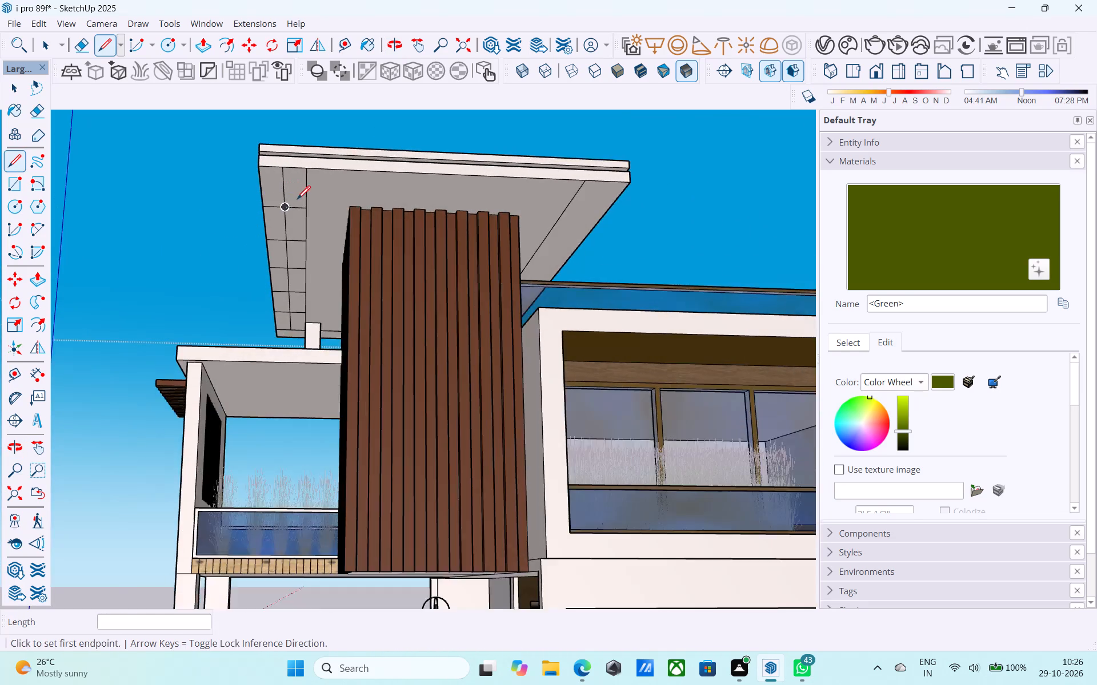
scroll(297, 200, up, 4)
text(v)
key(space)
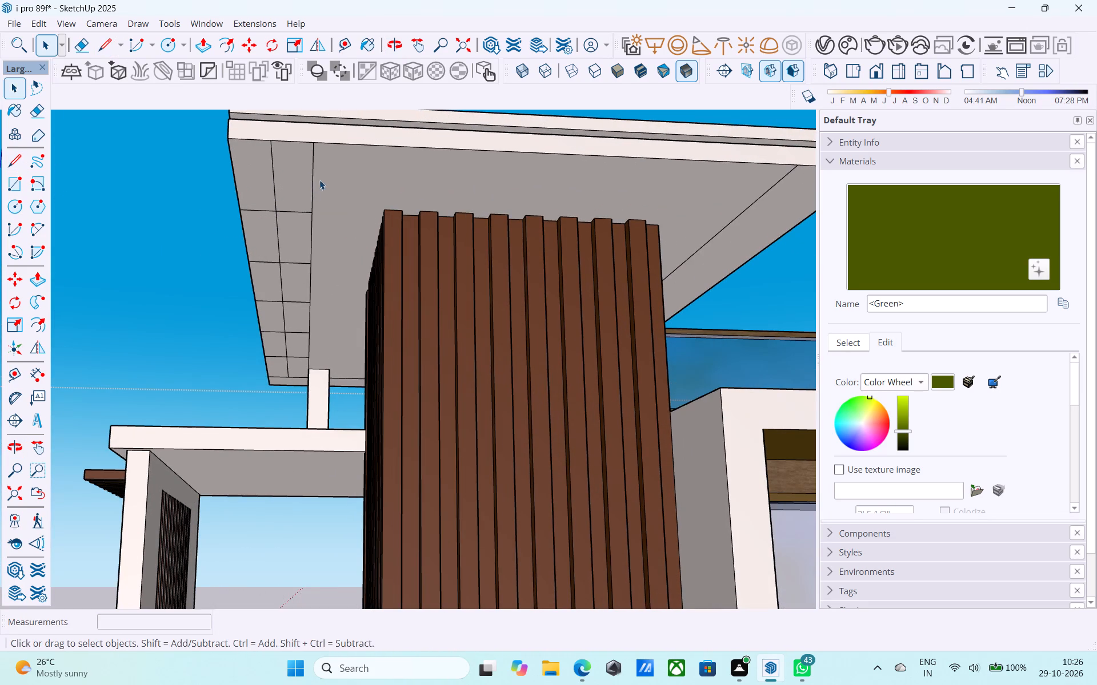
scroll(319, 180, down, 2)
middle_drag(319, 180, 346, 227)
scroll(346, 228, up, 4)
click(346, 229)
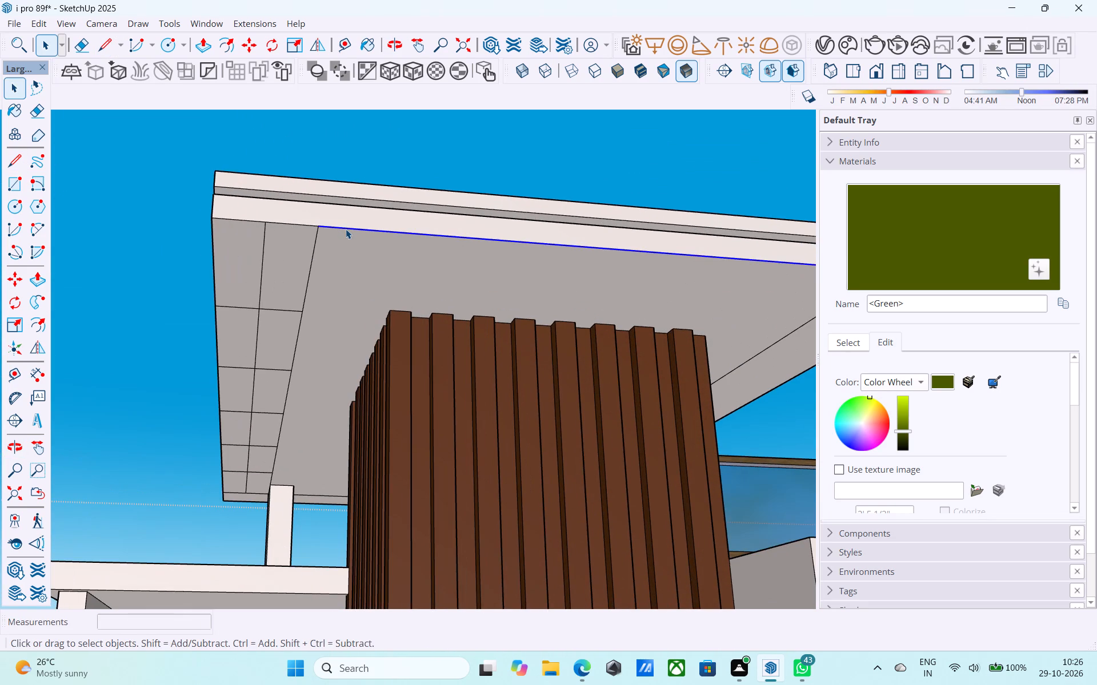
key(m)
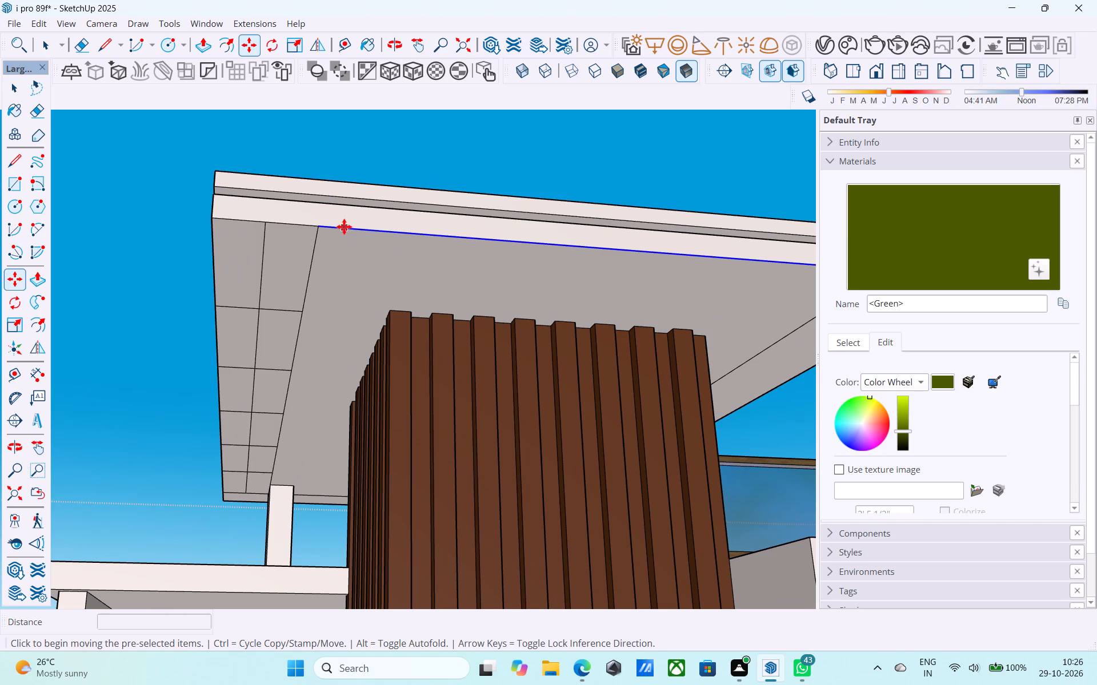
click(324, 229)
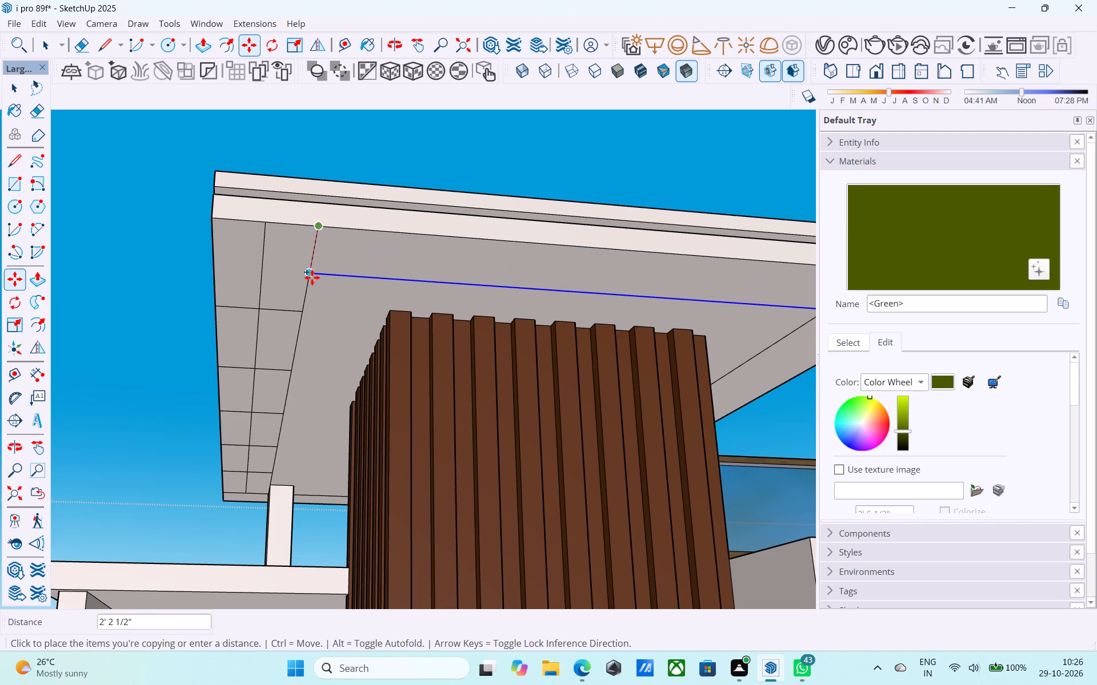
text(2')
key(Return)
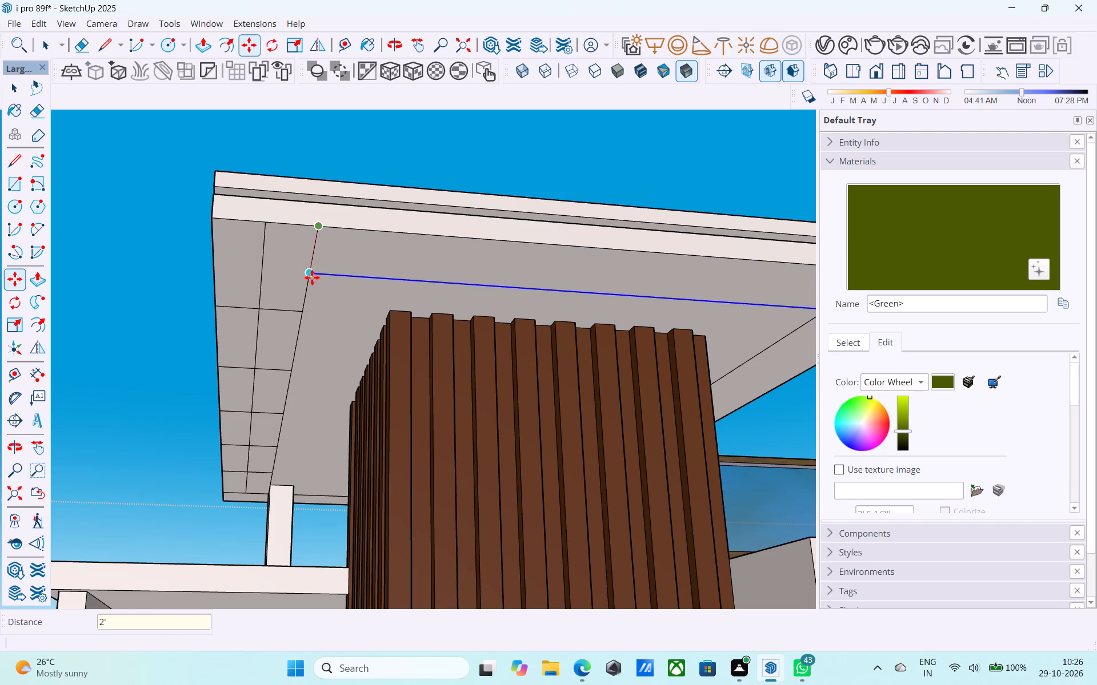
key(space)
key(l)
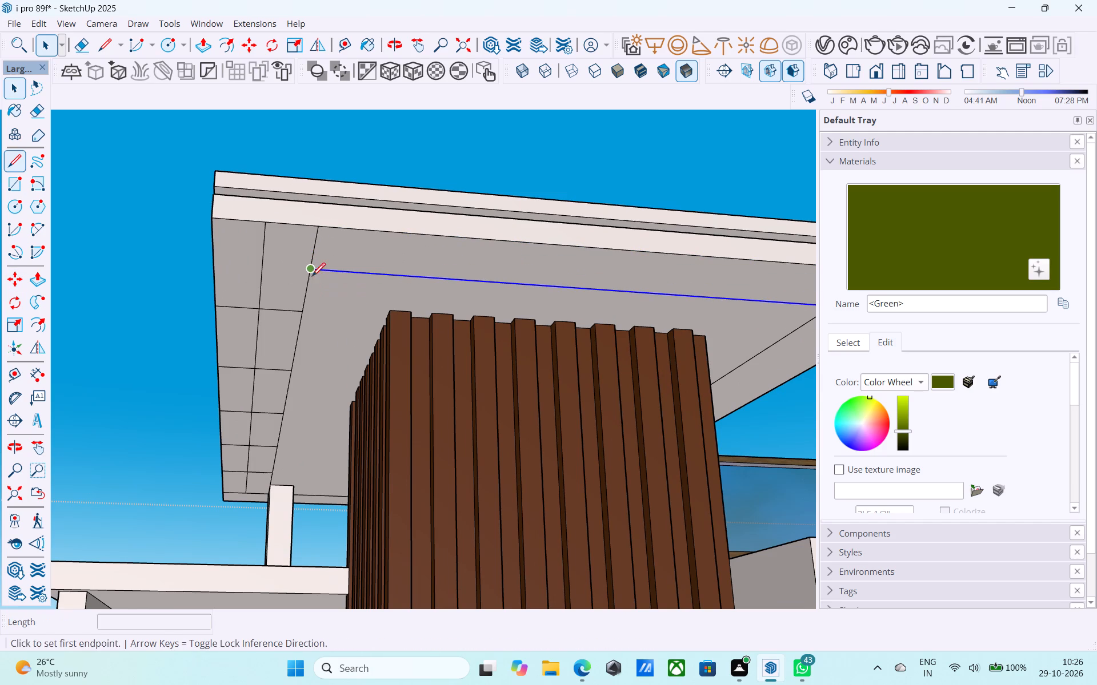
key(space)
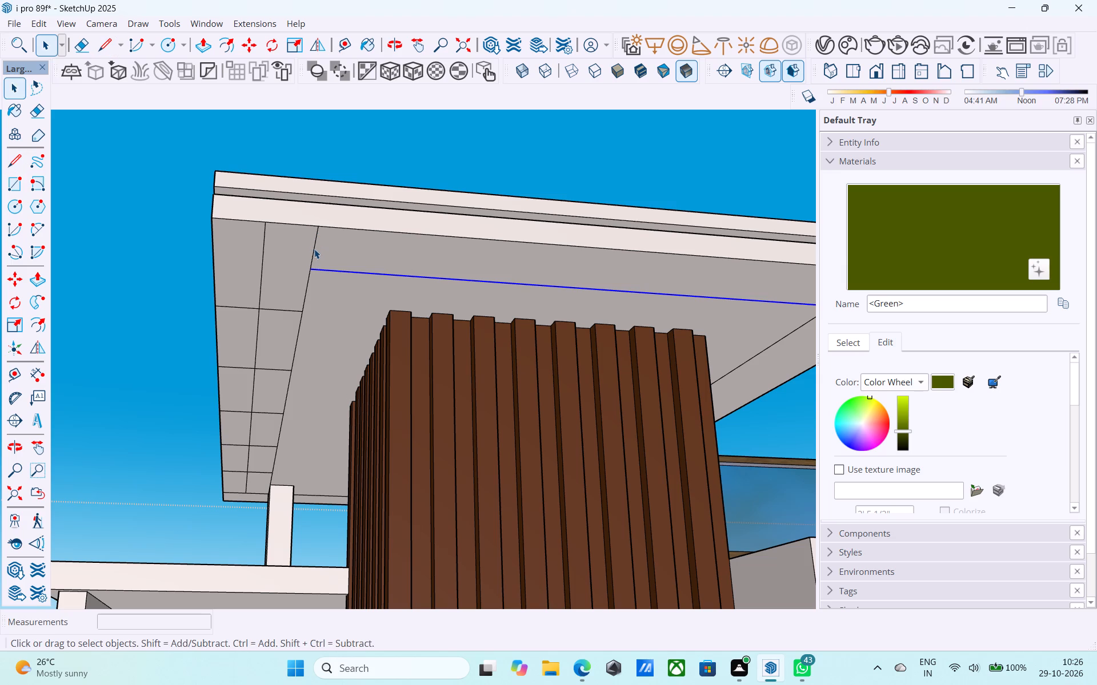
Copy the front strip's short left edge 12' to its right end and divide the span into 4 equal parts.
click(314, 249)
key(m)
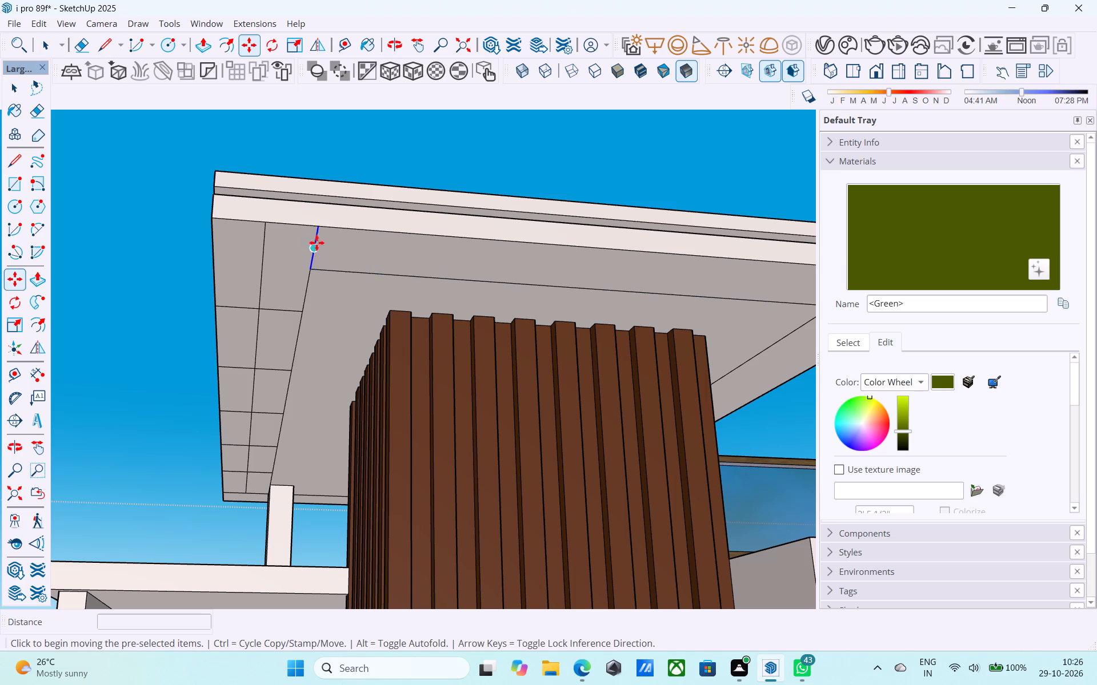
click(318, 227)
scroll(413, 231, down, 3)
middle_drag(415, 231, 240, 232)
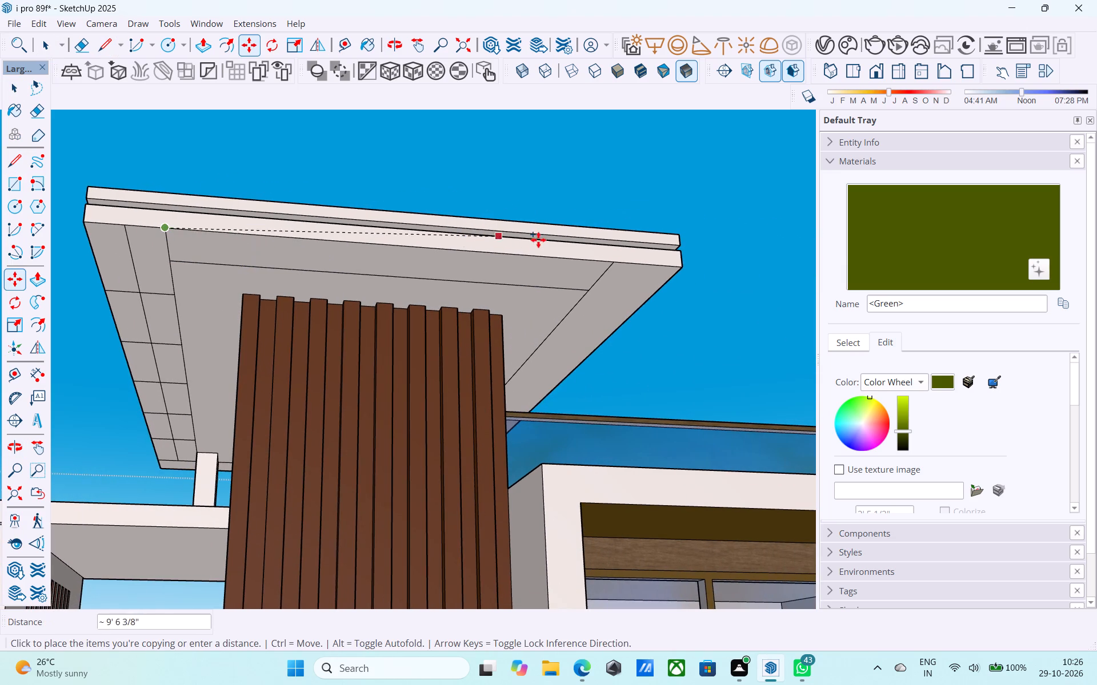
click(610, 263)
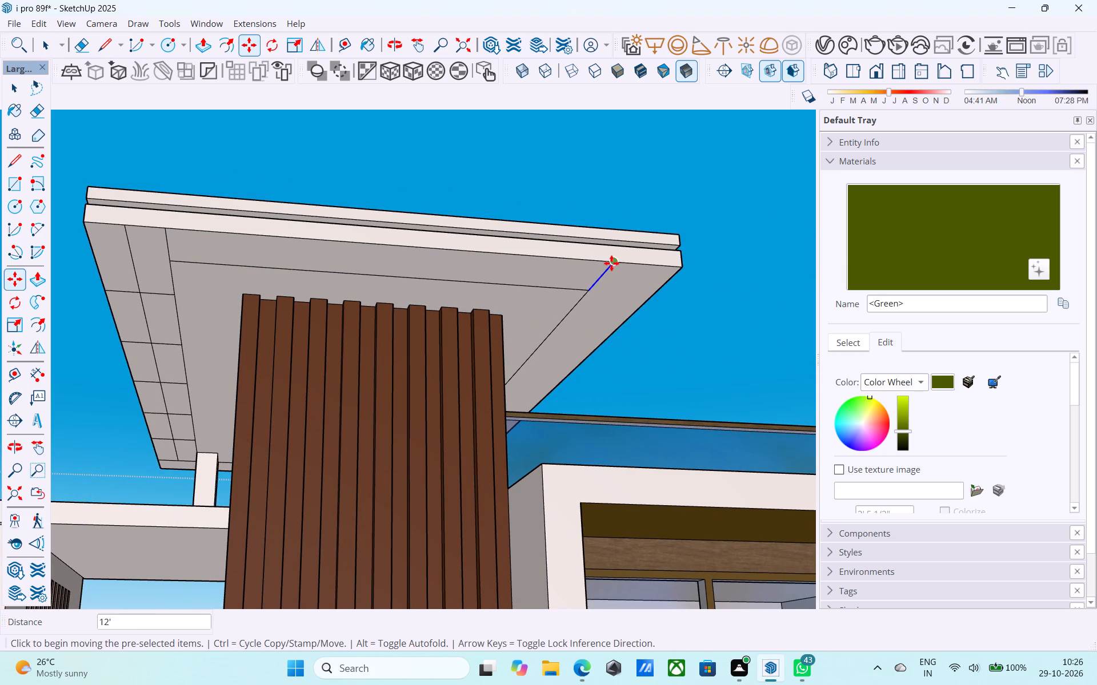
text(/4)
key(Return)
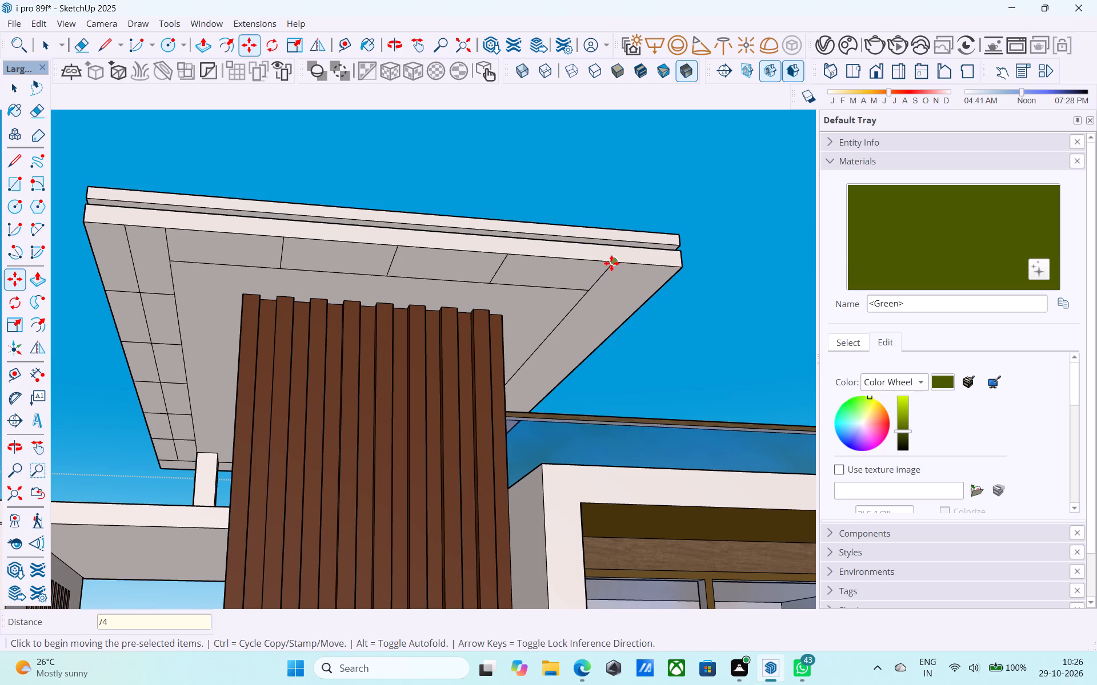
Draw a 12' lengthwise centre line through the divided front strip on the roof slab's underside.
key(l)
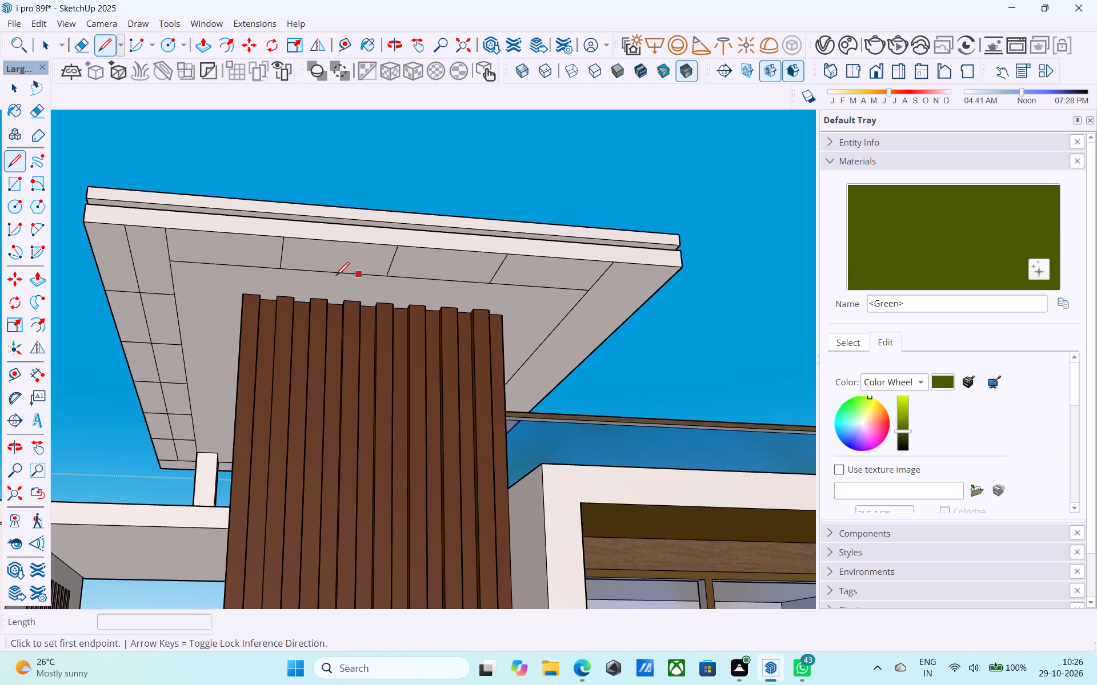
middle_drag(167, 245, 166, 227)
scroll(166, 227, up, 2)
click(167, 245)
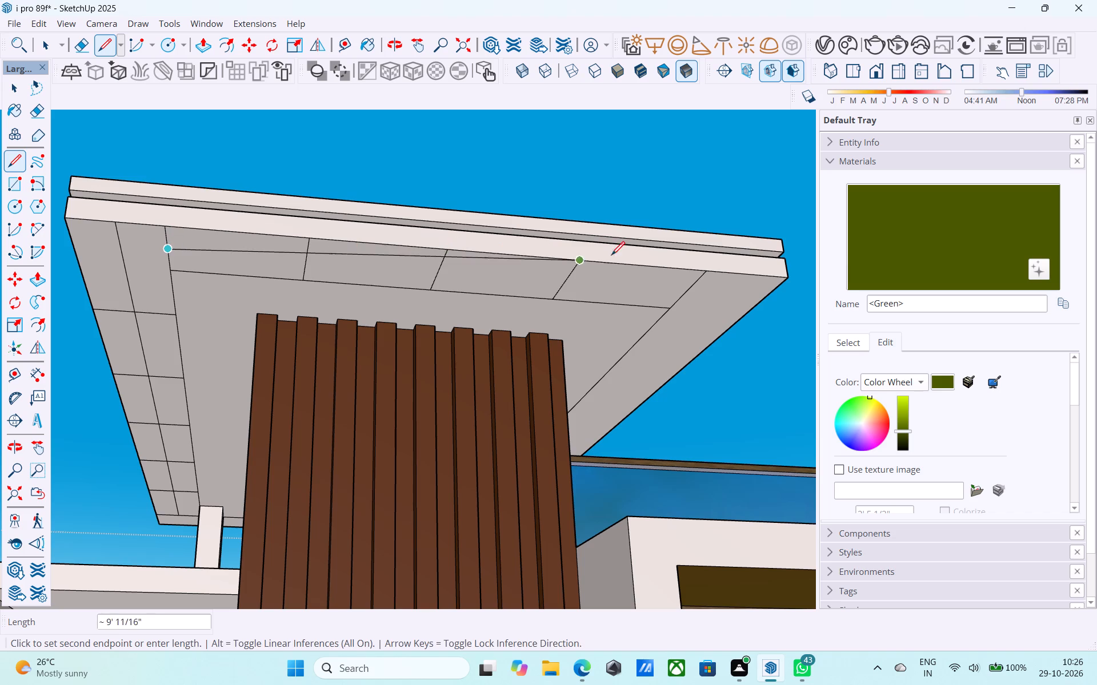
click(683, 298)
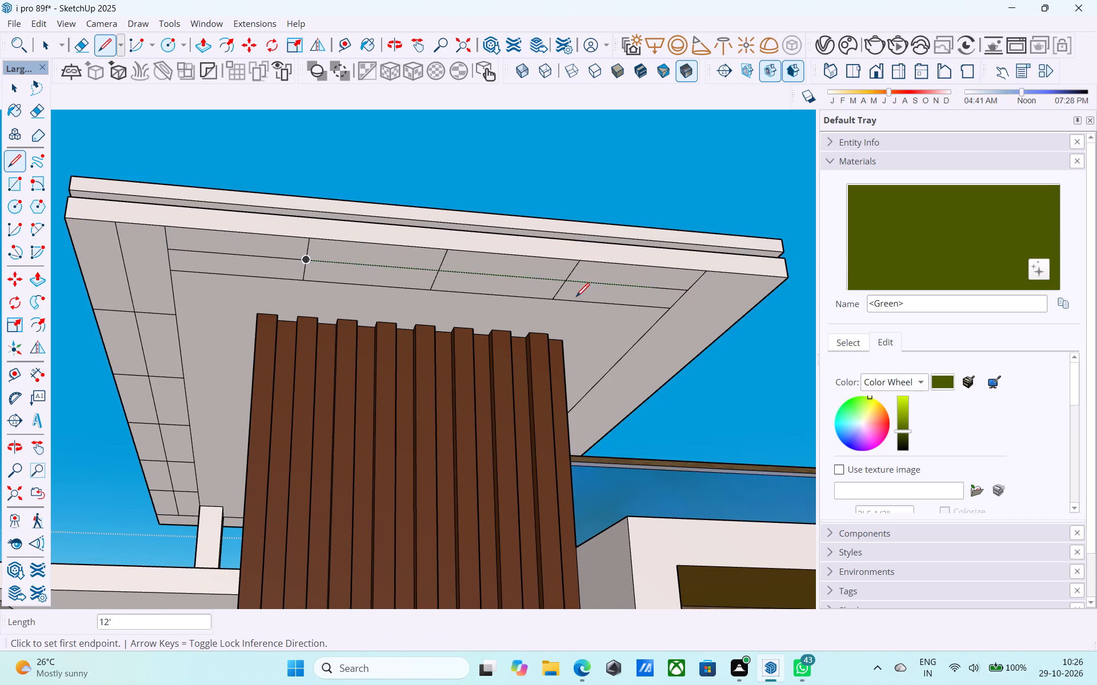
Copy the undivided right side strip's short front edge 28' 6" to its rear end and divide the span into 6 equal parts.
middle_drag(559, 295, 532, 288)
scroll(555, 294, down, 4)
middle_drag(532, 288, 506, 293)
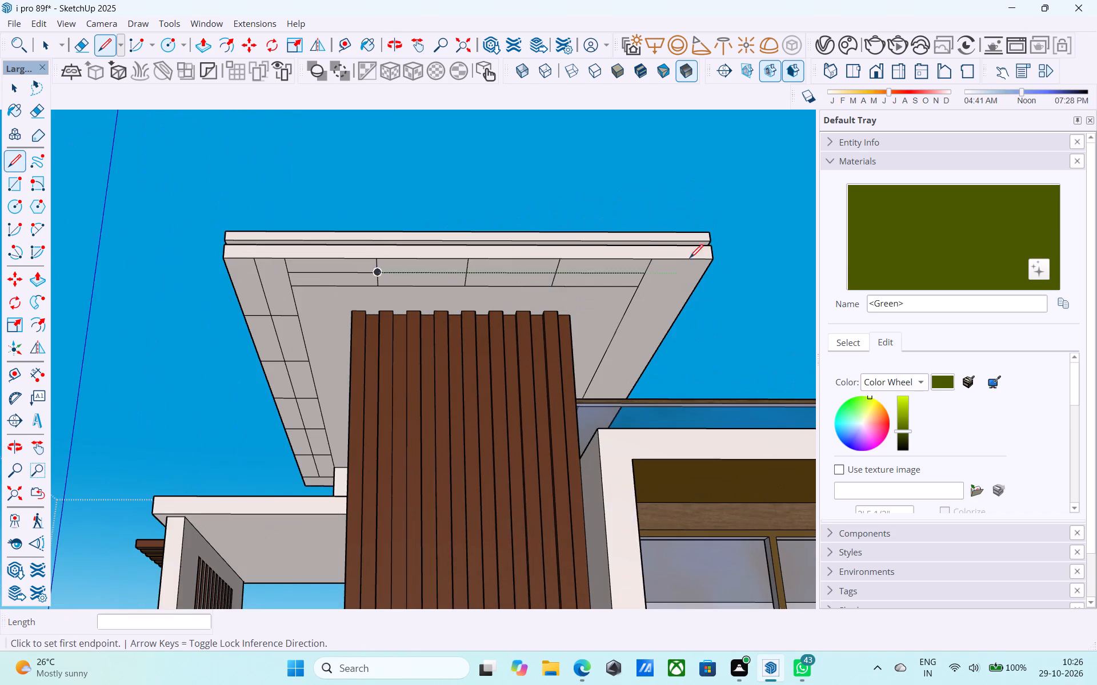
scroll(708, 246, up, 3)
key(space)
click(686, 264)
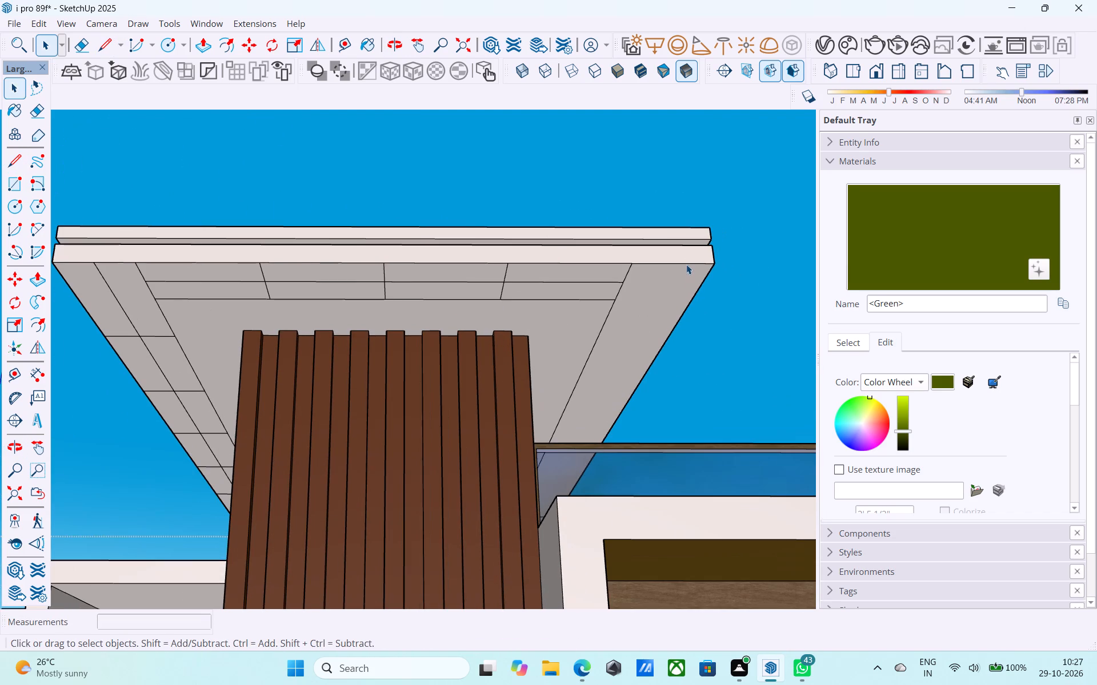
middle_drag(682, 278, 531, 374)
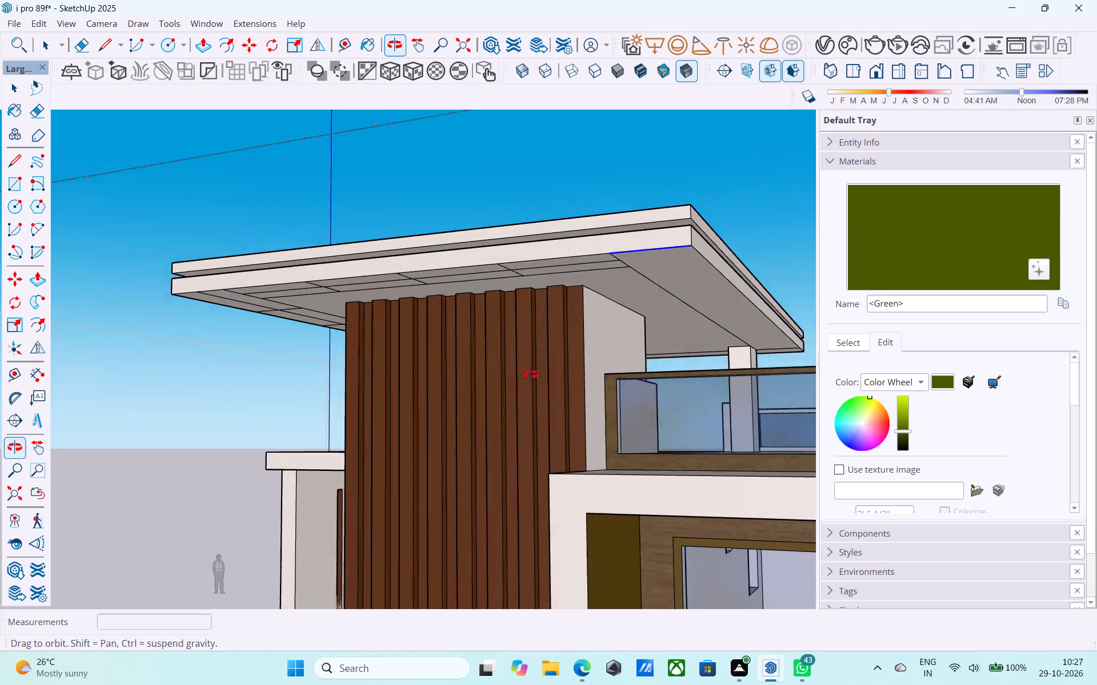
middle_drag(531, 374, 746, 338)
shift+middle_drag(692, 317, 874, 291)
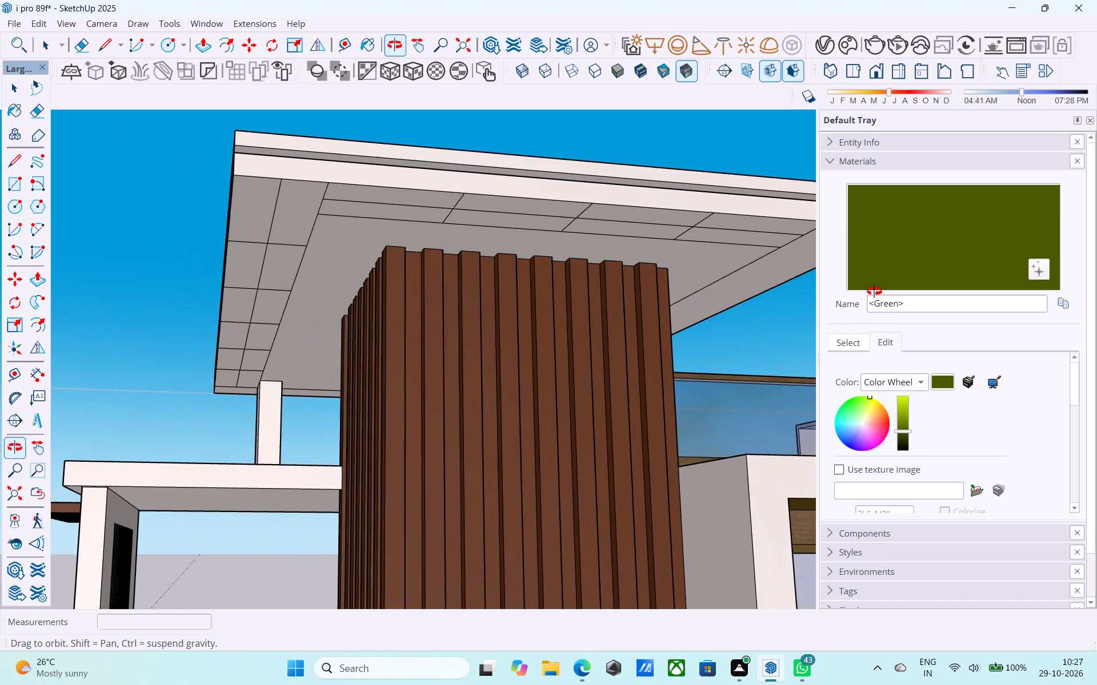
shift+middle_drag(874, 291, 868, 291)
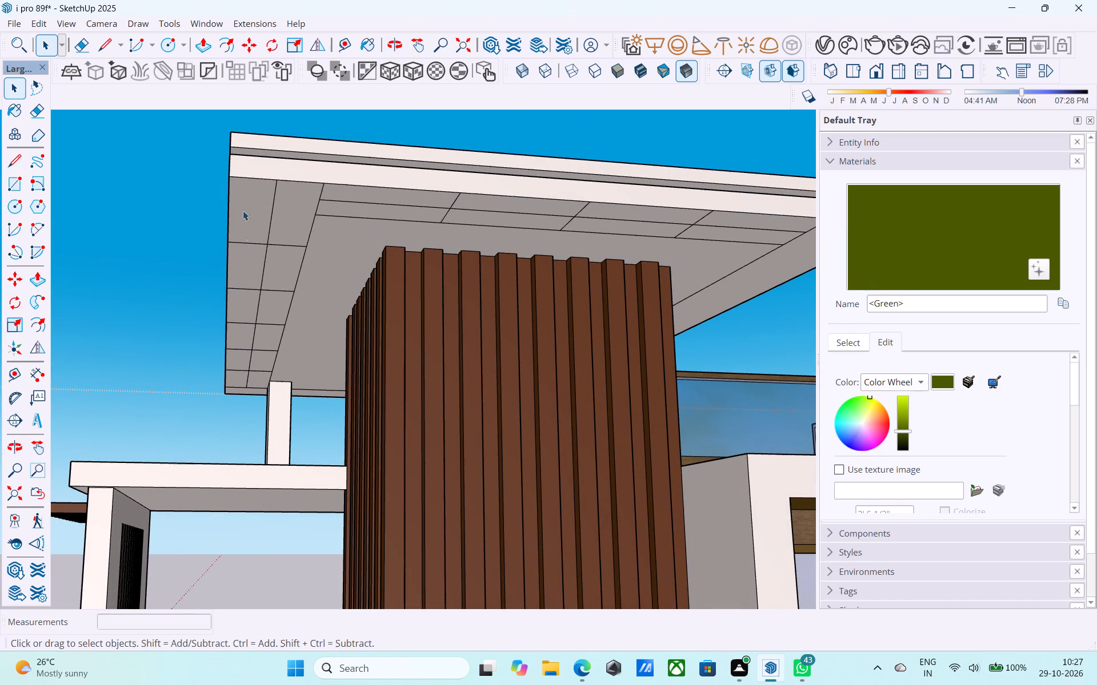
scroll(241, 230, down, 5)
middle_drag(441, 238, 28, 305)
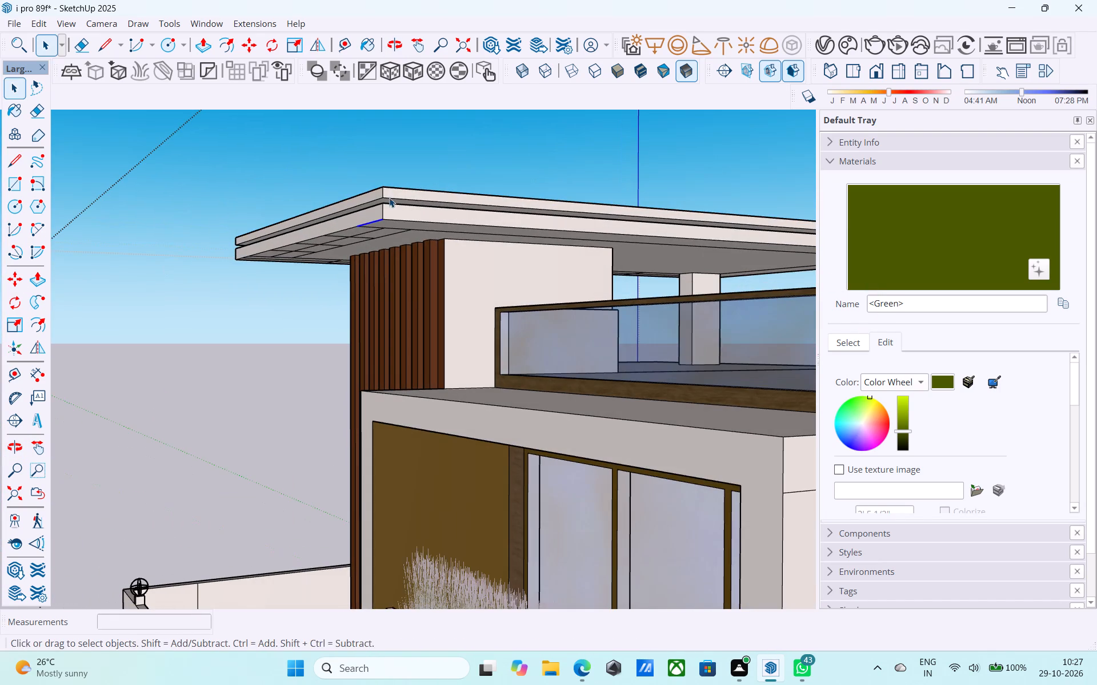
key(m)
click(385, 219)
scroll(347, 211, down, 6)
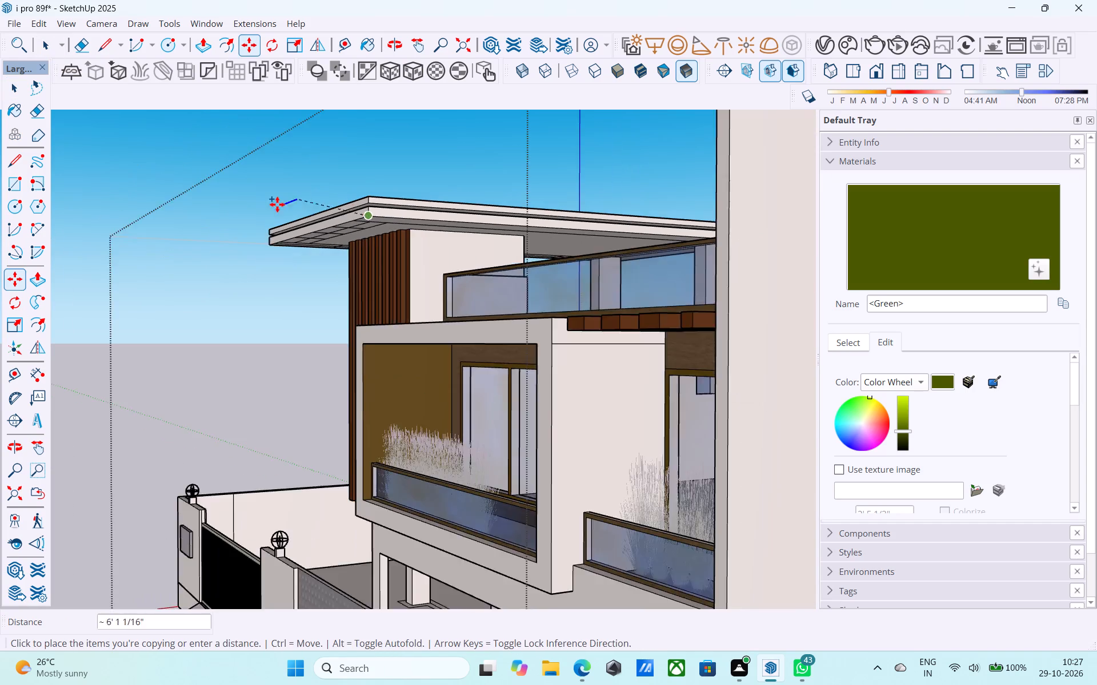
scroll(277, 204, down, 5)
middle_drag(473, 170, 419, 299)
scroll(676, 183, up, 18)
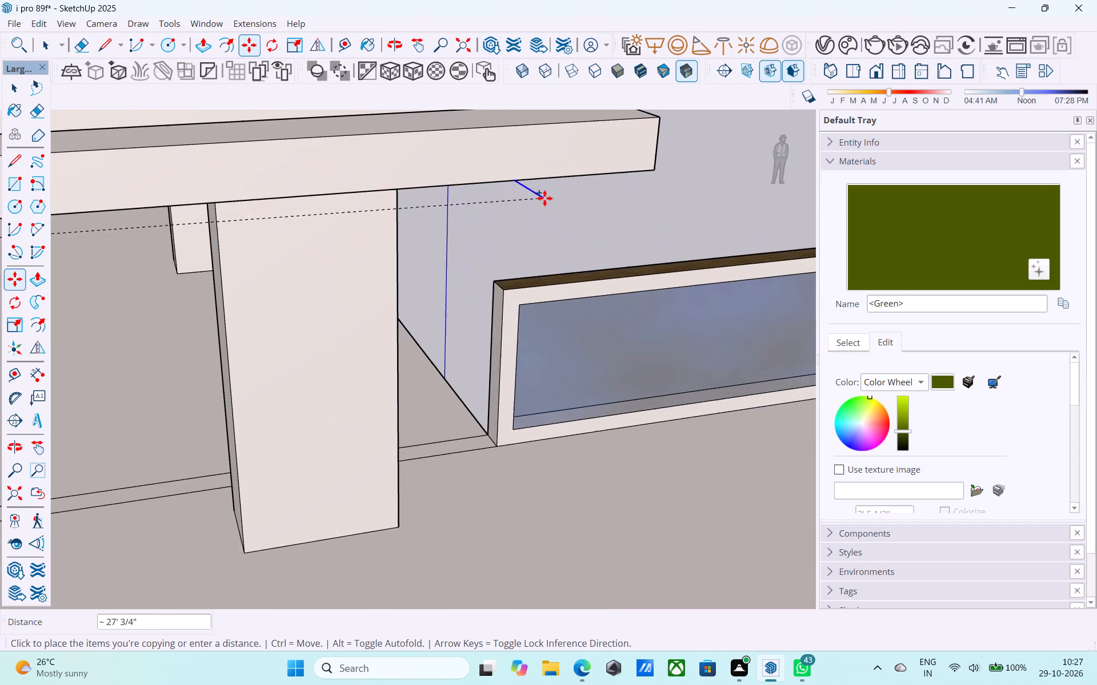
click(651, 167)
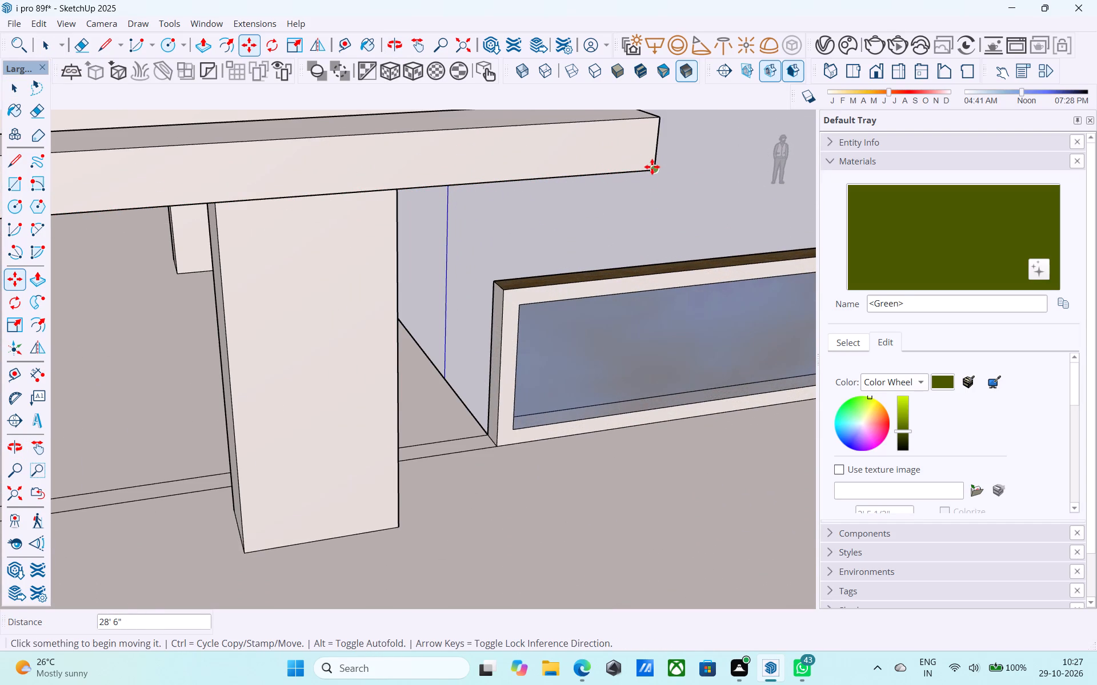
key(slash)
key(6)
key(Return)
Draw a 28' 6" lengthwise centre line through the divided right side strip on the roof slab's underside.
scroll(645, 204, down, 10)
middle_drag(648, 262, 799, 187)
scroll(764, 184, down, 4)
shift+middle_drag(711, 175, 707, 268)
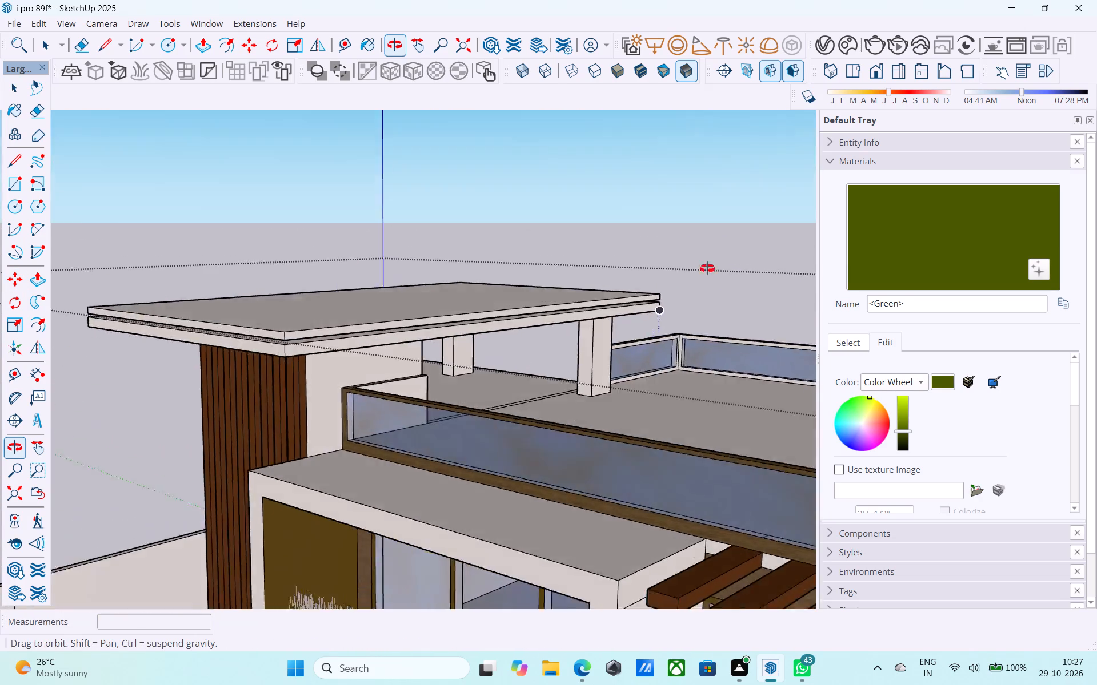
shift+middle_drag(707, 268, 759, 179)
scroll(550, 250, up, 4)
middle_drag(384, 250, 447, 299)
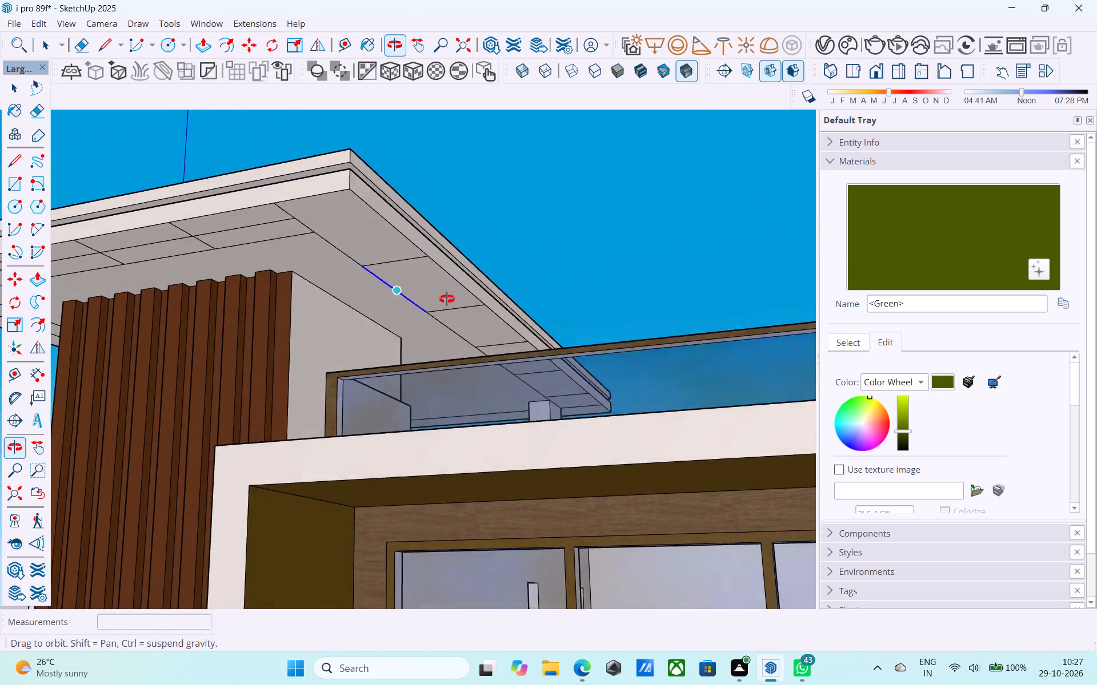
middle_drag(447, 299, 469, 298)
key(space)
key(l)
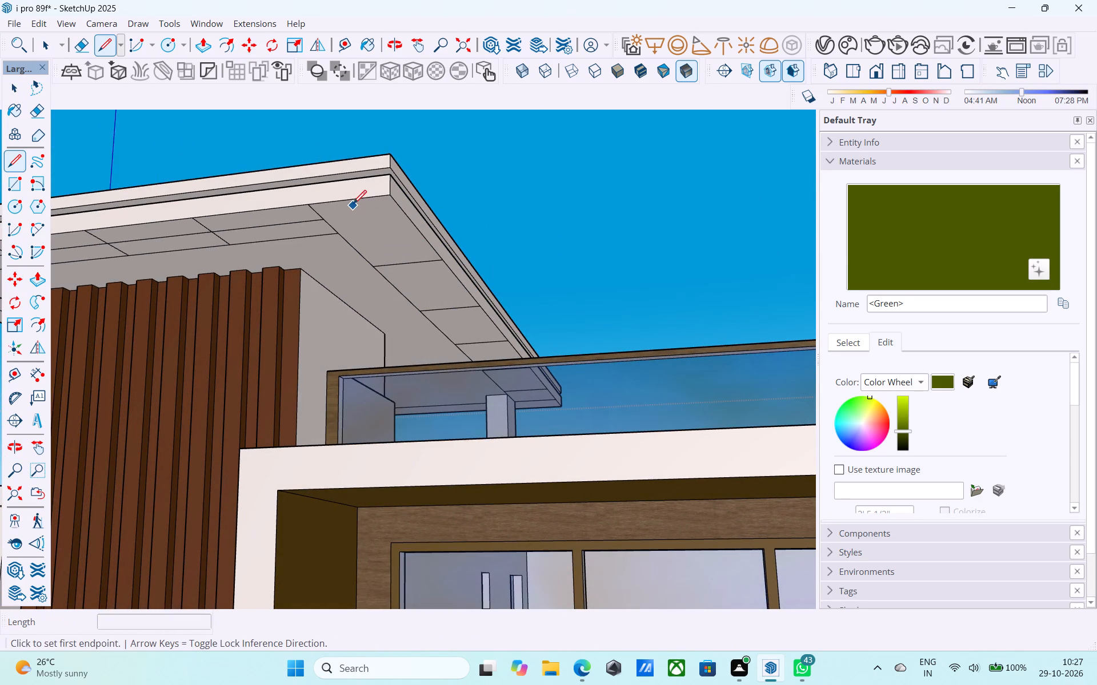
click(353, 197)
scroll(418, 277, down, 6)
middle_drag(423, 280, 422, 290)
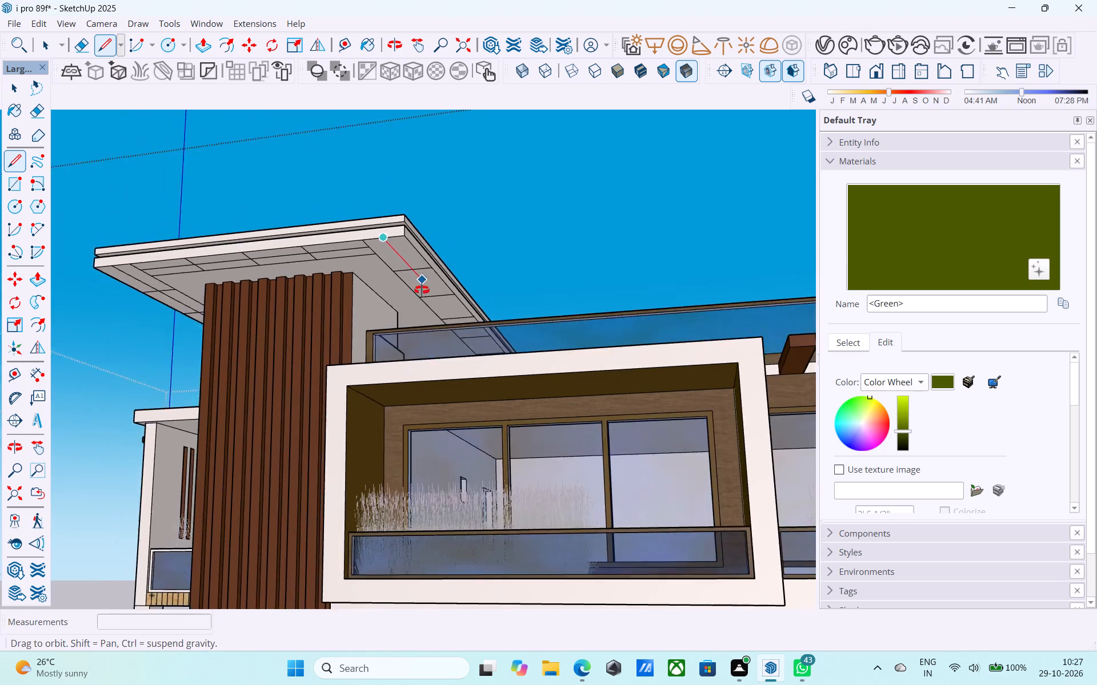
middle_drag(422, 290, 366, 393)
shift+middle_drag(594, 186, 606, 227)
scroll(557, 345, up, 1)
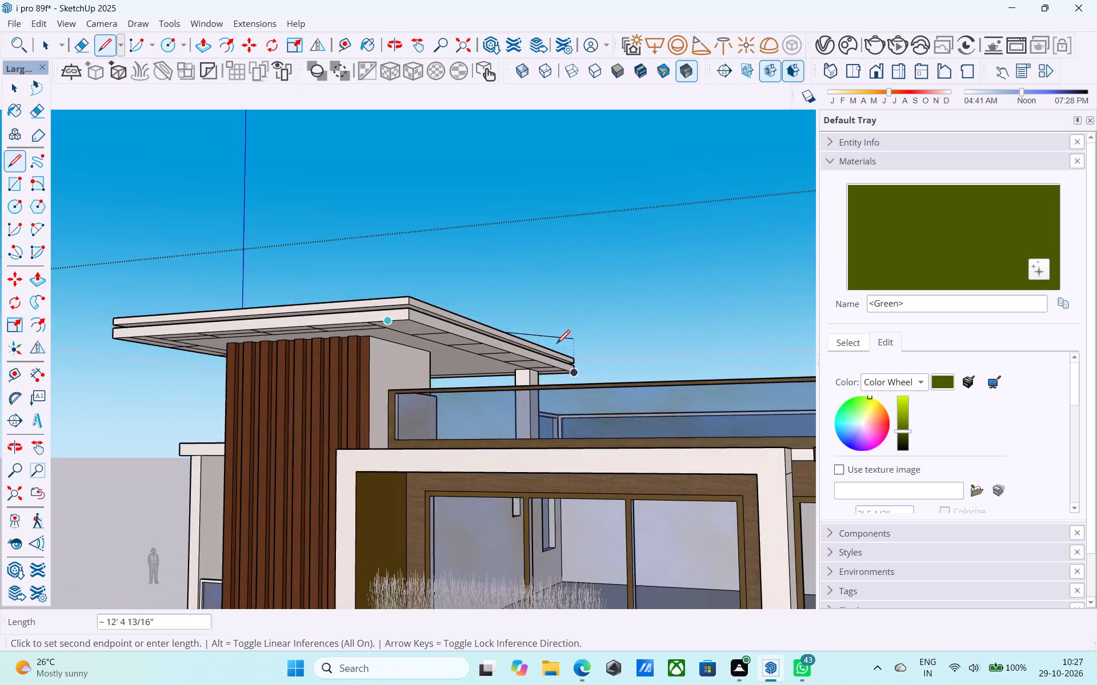
scroll(556, 345, up, 7)
middle_drag(558, 409, 623, 404)
scroll(525, 408, up, 7)
middle_drag(398, 377, 403, 371)
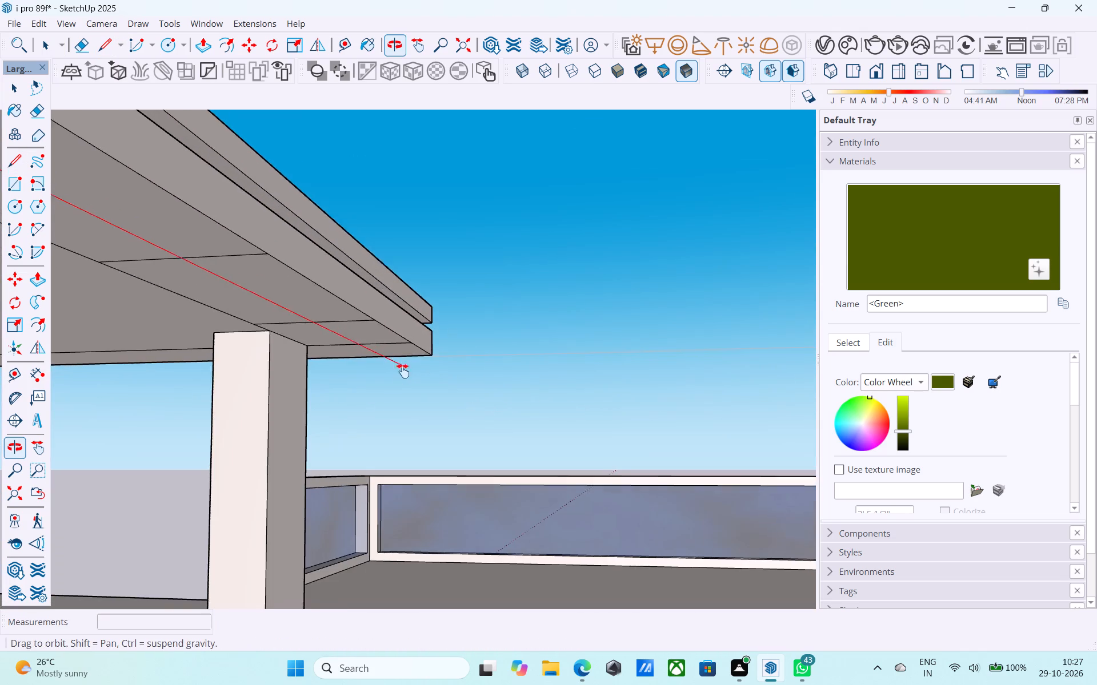
middle_drag(403, 371, 491, 345)
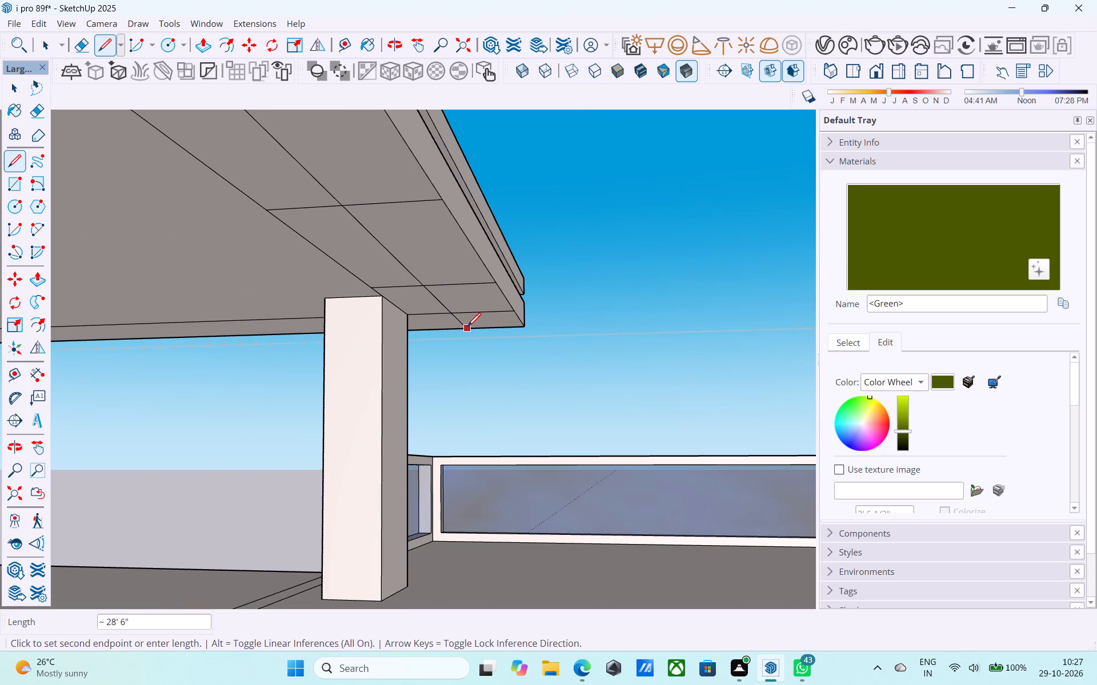
click(473, 329)
Draw a circle of 6" radius centred on the front strip's leftmost centre-line intersection.
scroll(485, 327, down, 16)
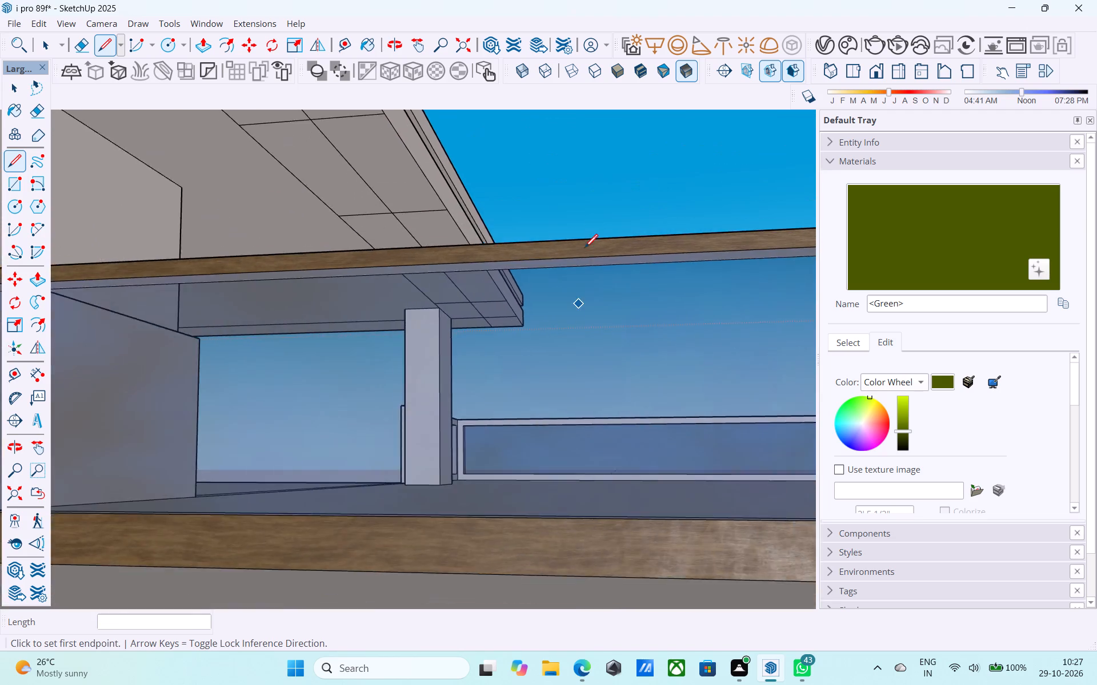
scroll(584, 249, down, 19)
middle_drag(527, 226, 610, 168)
scroll(453, 233, up, 6)
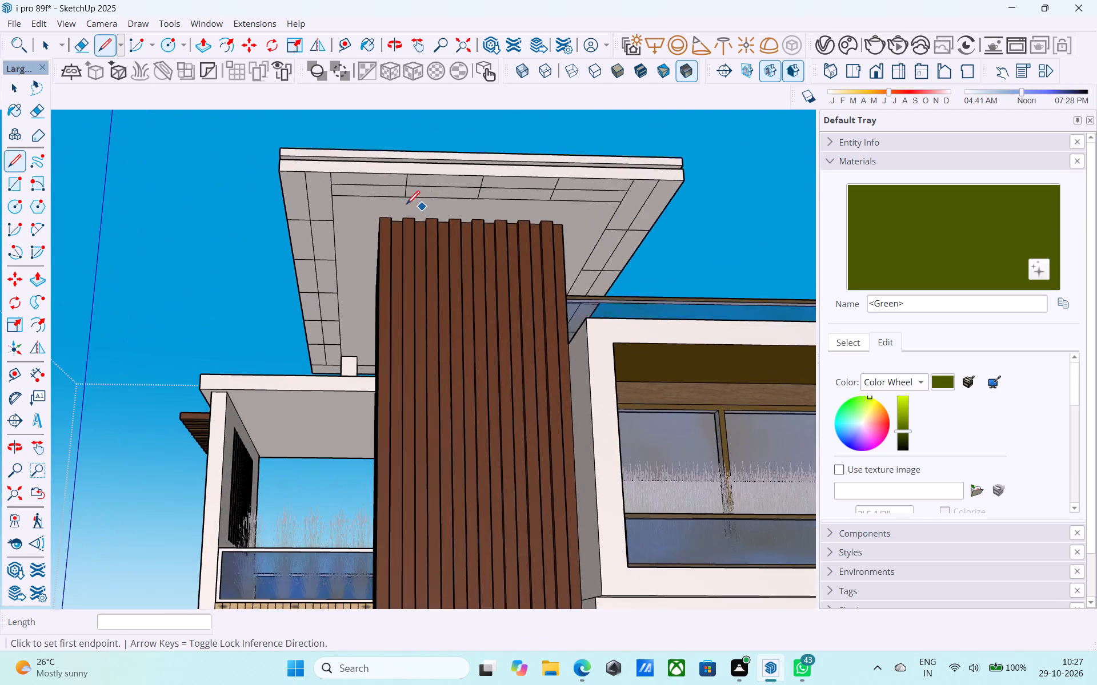
scroll(406, 205, up, 4)
scroll(389, 199, down, 2)
shift+middle_drag(389, 199, 395, 212)
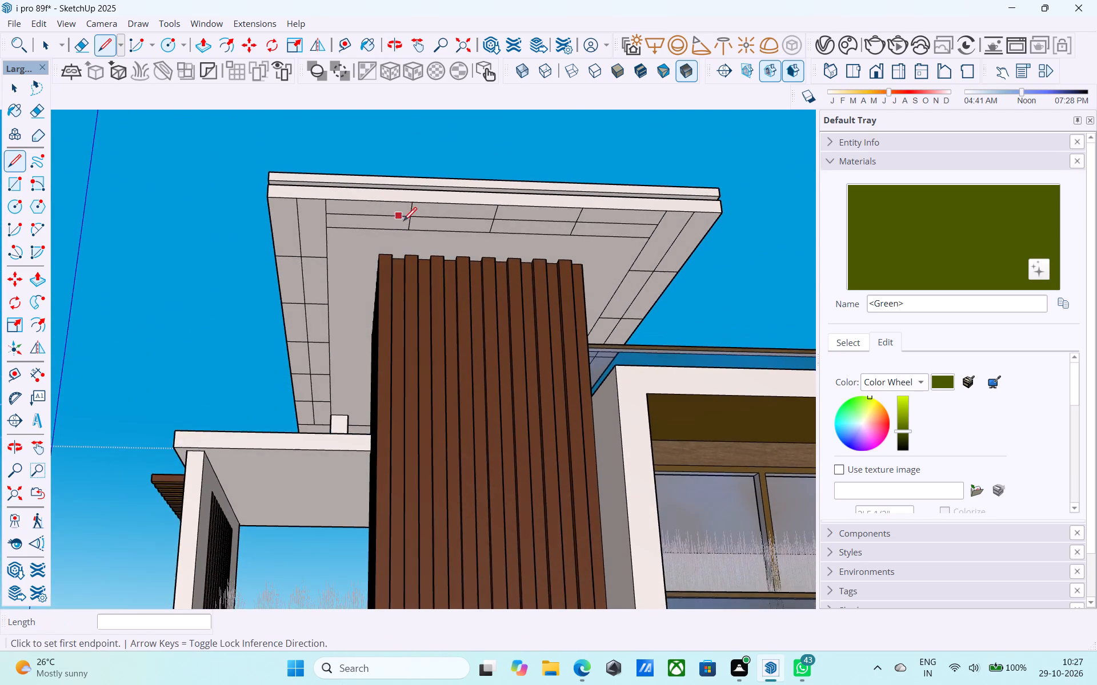
scroll(403, 222, up, 6)
key(c)
scroll(411, 215, up, 3)
click(411, 215)
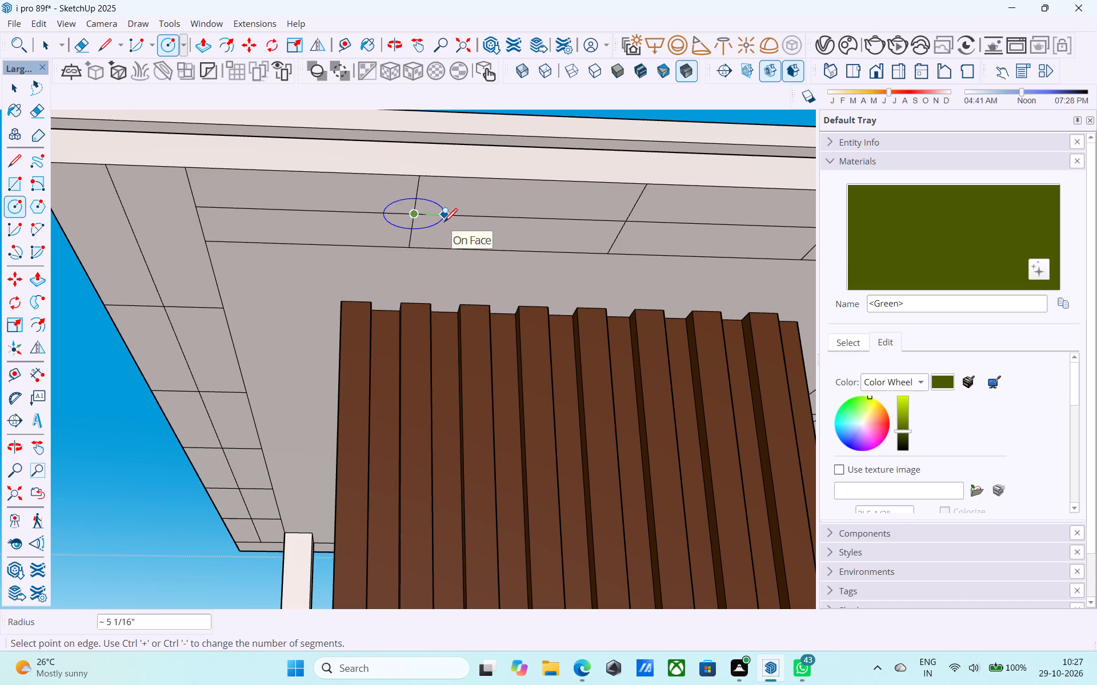
text(6")
key(Return)
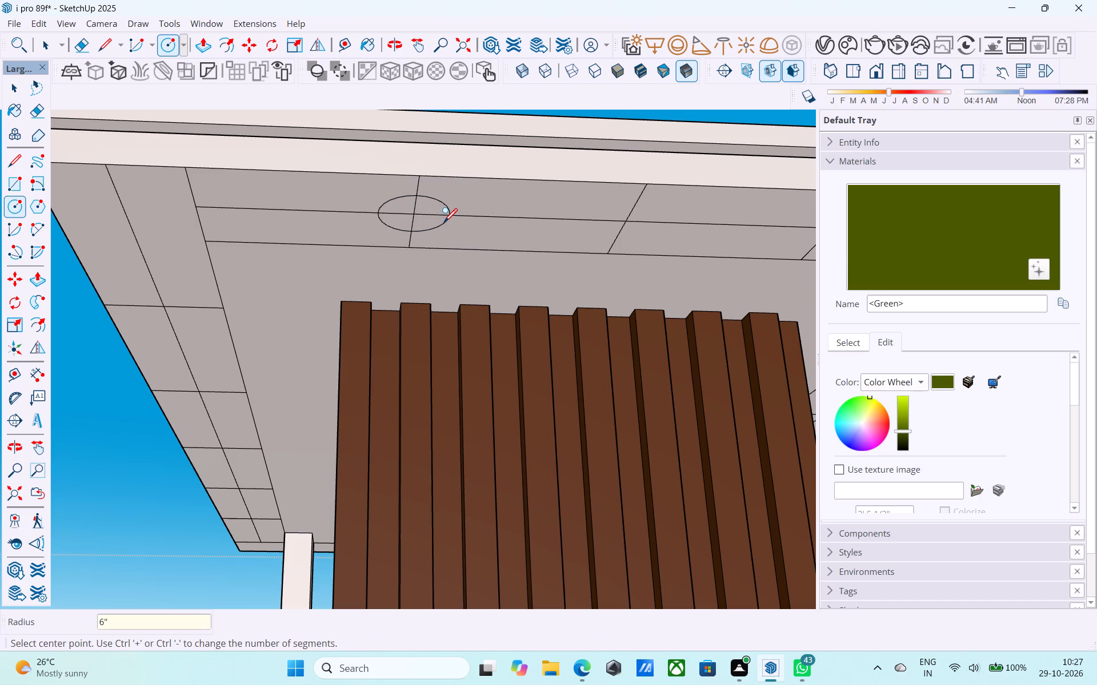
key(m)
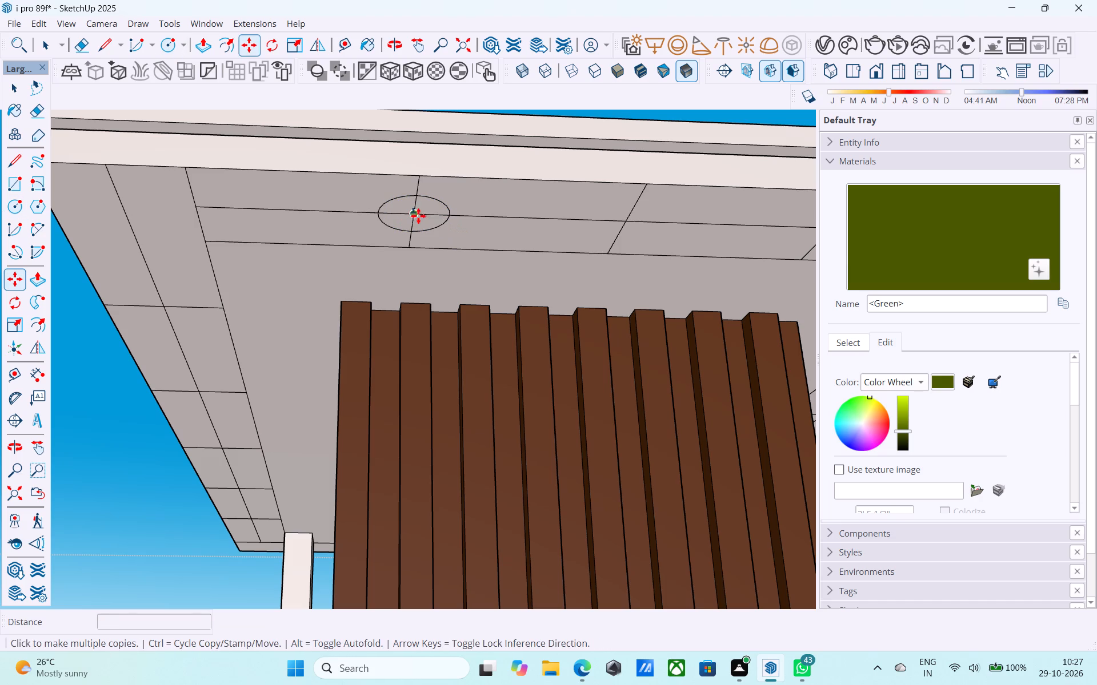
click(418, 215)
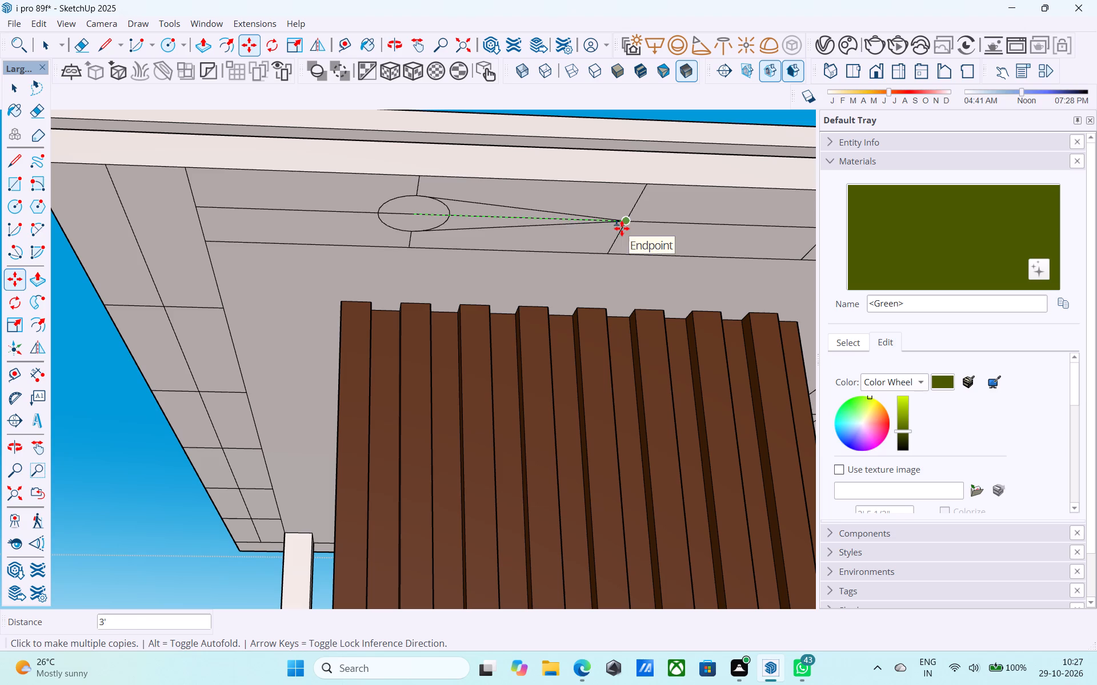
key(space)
Select the circle's quarter faces and copy the circle onto the front strip's other two centre-line intersections.
scroll(414, 207, up, 2)
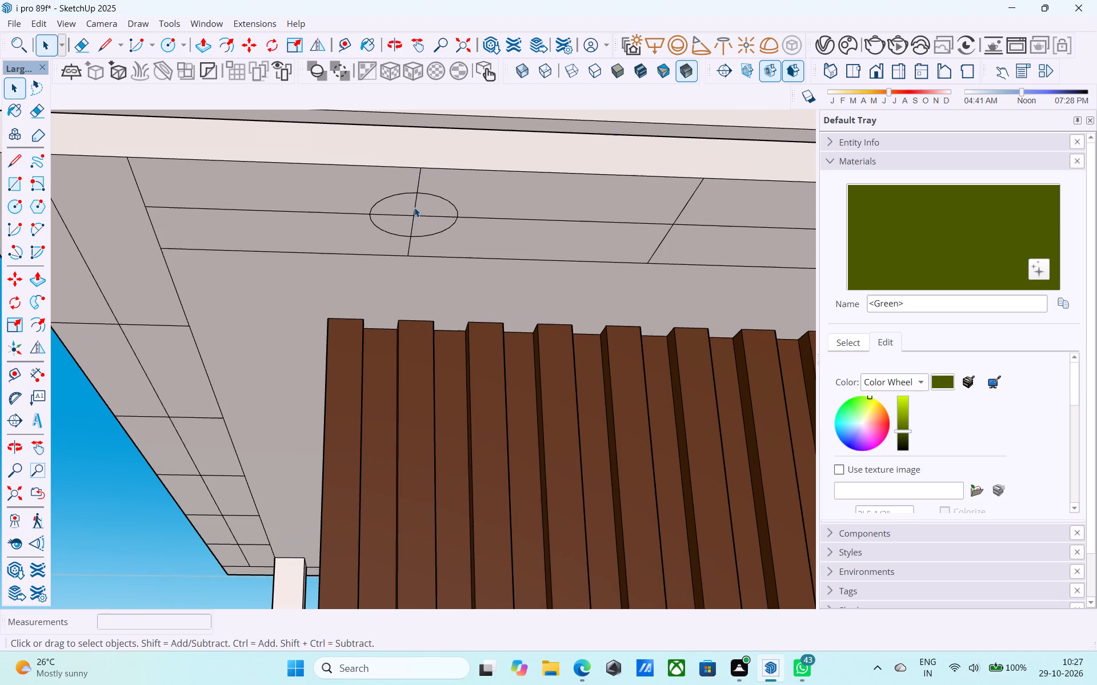
click(424, 211)
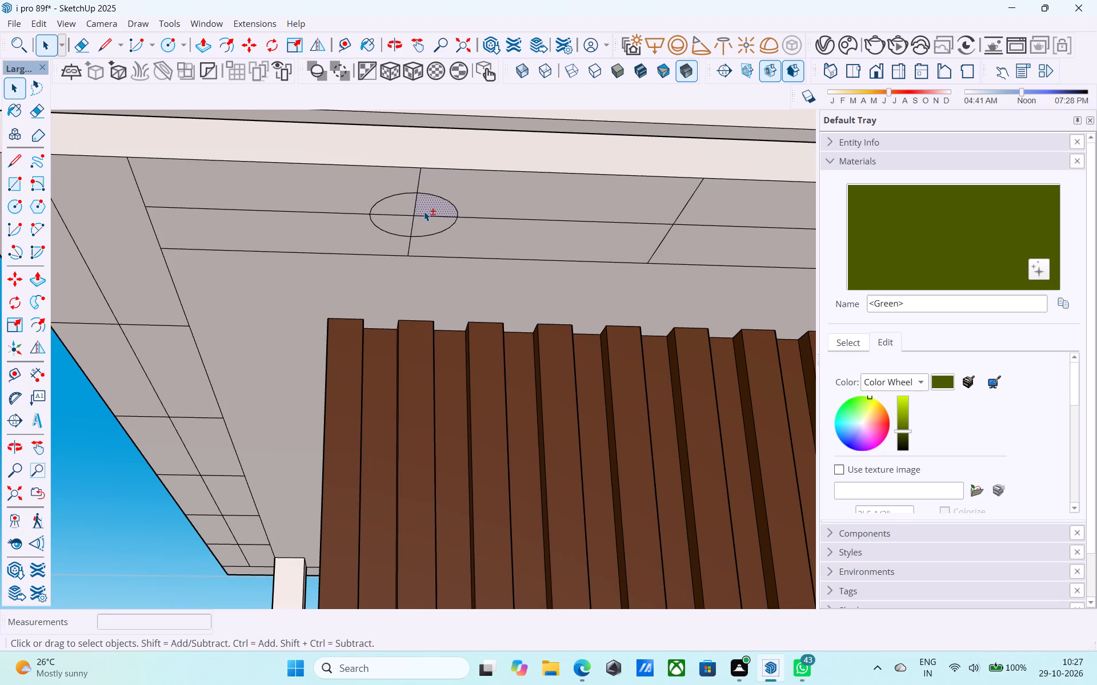
shift+click(407, 203)
shift+click(408, 217)
shift+click(418, 220)
shift+click(398, 221)
key(m)
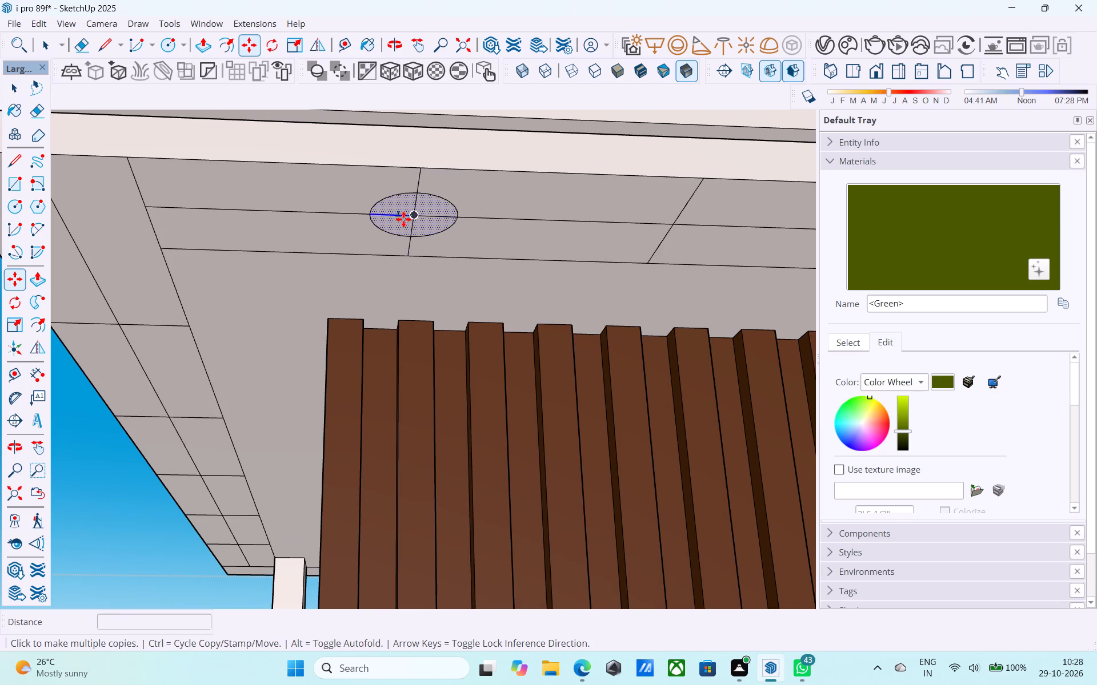
click(414, 216)
scroll(371, 245, down, 6)
scroll(539, 235, up, 5)
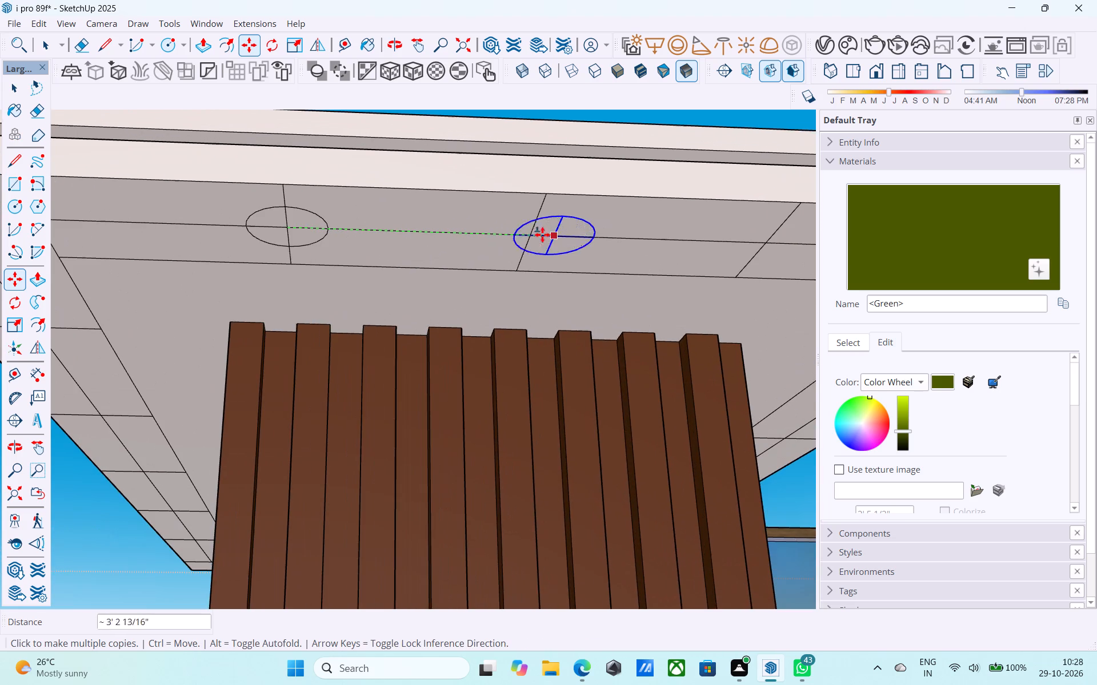
click(538, 235)
scroll(313, 259, down, 4)
scroll(606, 240, up, 4)
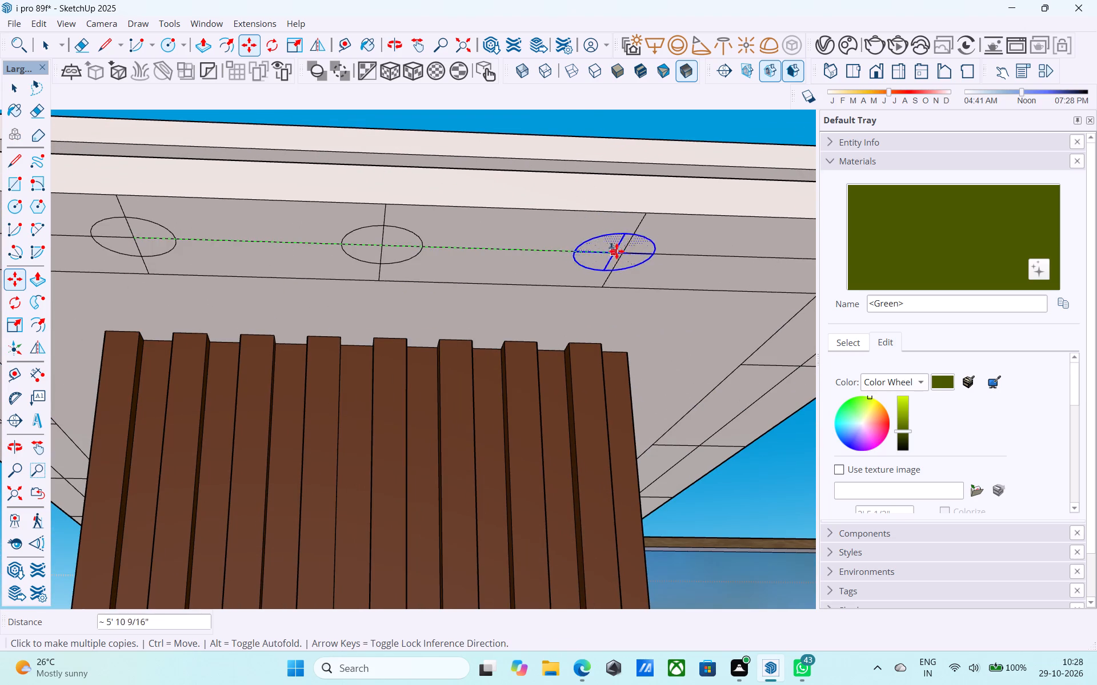
click(619, 252)
Copy the 6"-radius circle onto the two front-most centre-line intersections of the left side strip on the roof slab's underside.
scroll(323, 273, down, 8)
scroll(567, 262, down, 4)
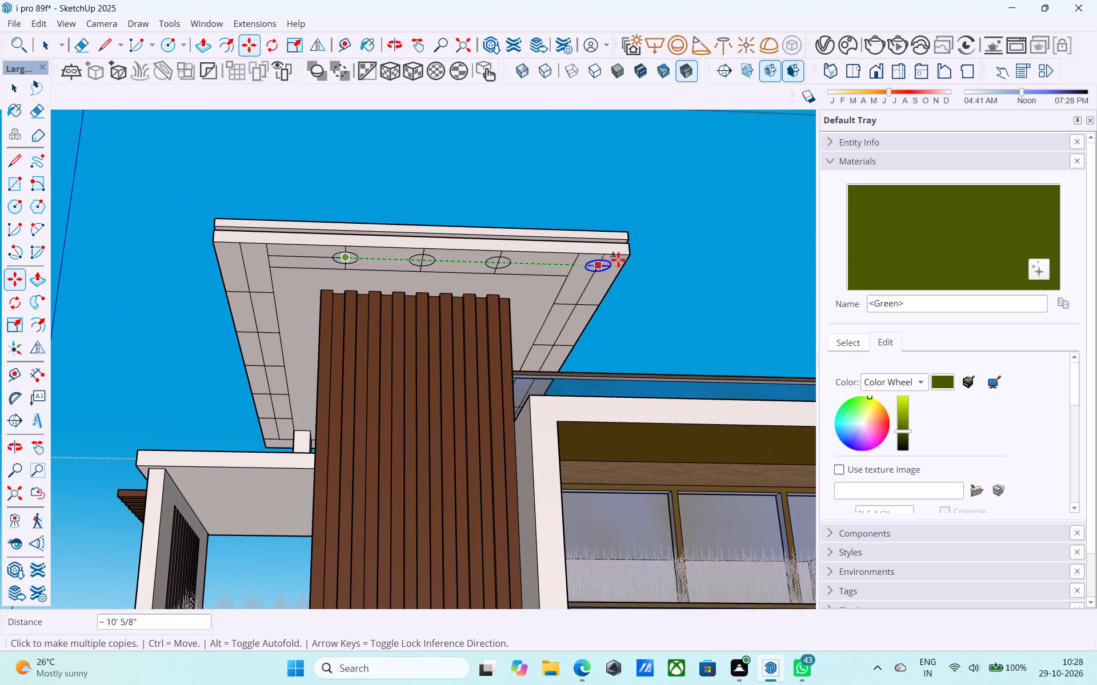
scroll(562, 275, up, 3)
scroll(650, 245, down, 5)
middle_drag(405, 325, 568, 300)
scroll(371, 273, up, 1)
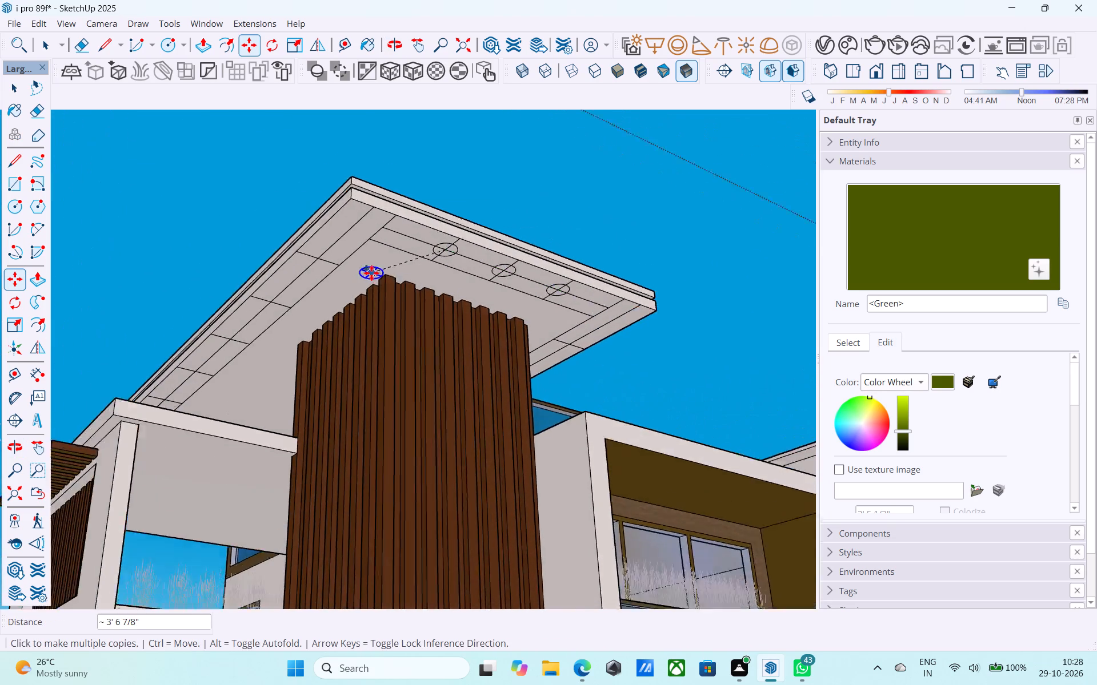
scroll(371, 273, up, 7)
click(292, 252)
shift+middle_drag(300, 252, 587, 226)
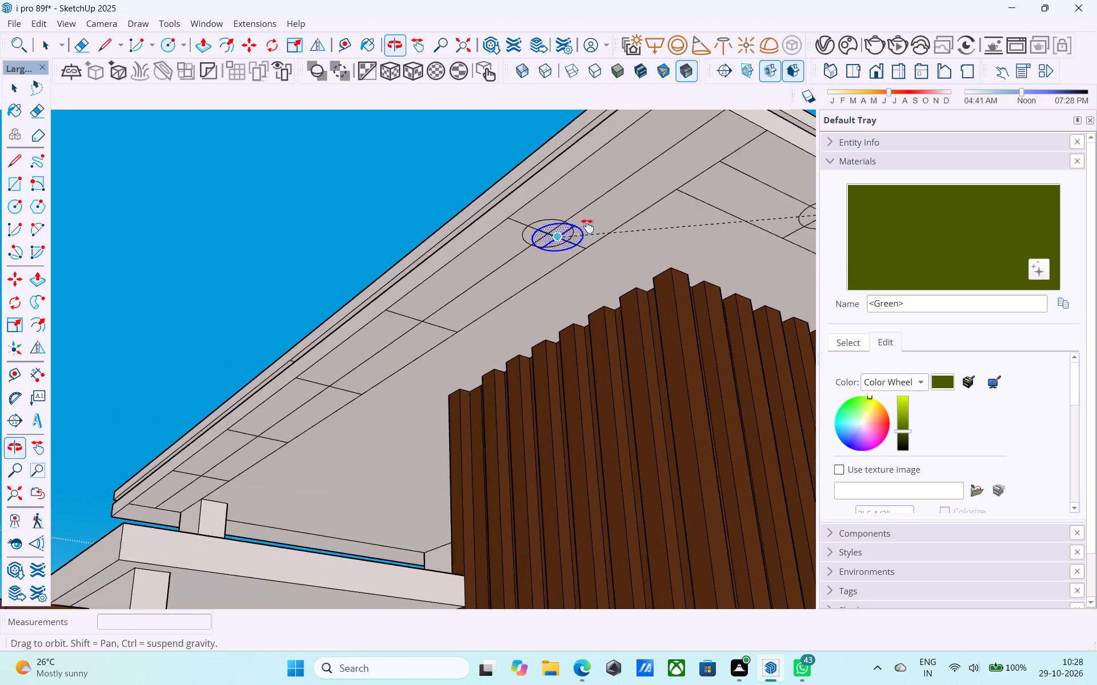
shift+middle_drag(587, 226, 588, 226)
scroll(514, 292, up, 3)
click(429, 325)
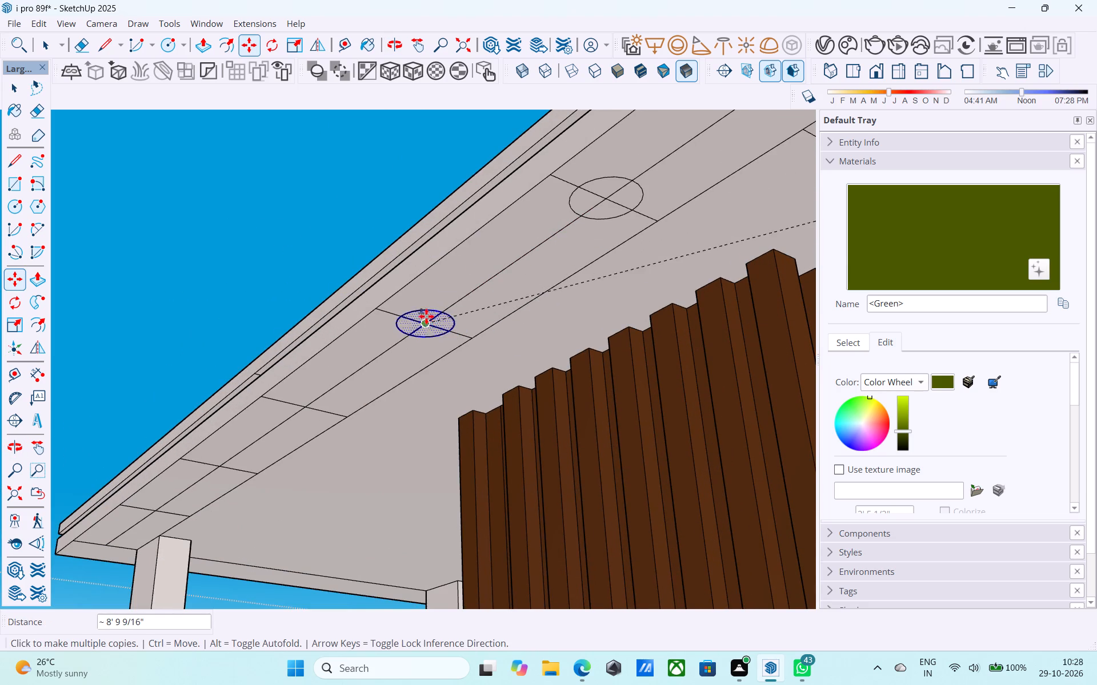
Copy the circle onto the left side strip's remaining three centre-line intersections, towards the rear.
scroll(424, 314, down, 1)
shift+middle_drag(424, 312, 616, 236)
scroll(505, 337, up, 3)
click(462, 339)
shift+middle_drag(382, 389, 459, 359)
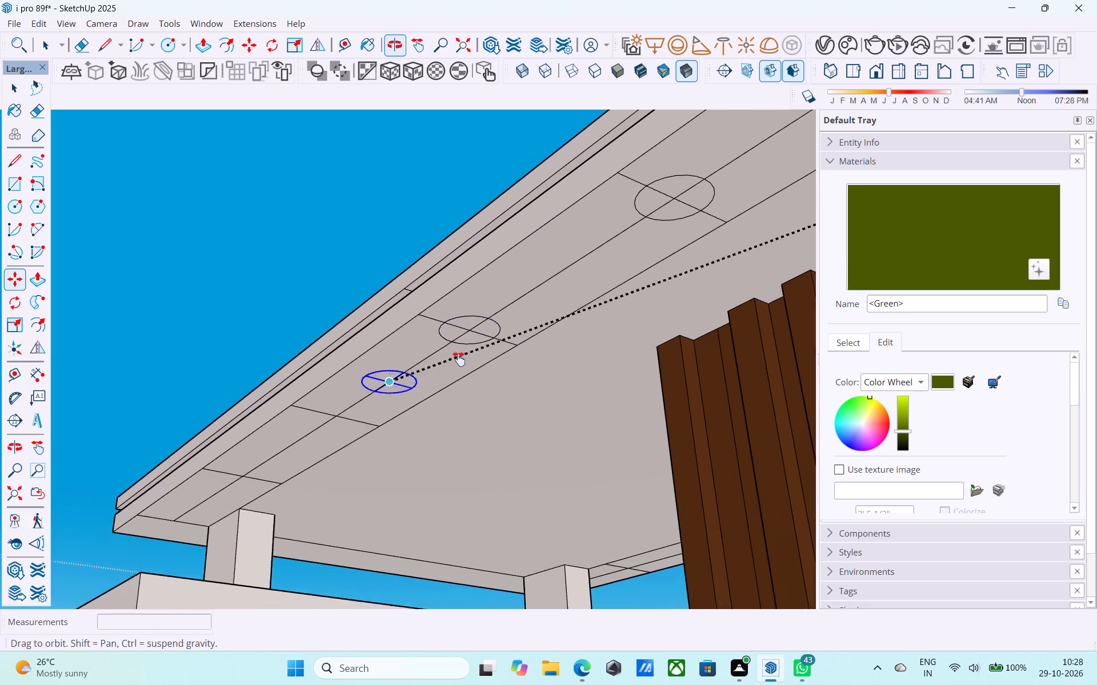
shift+middle_drag(459, 359, 628, 320)
scroll(547, 374, up, 2)
click(559, 357)
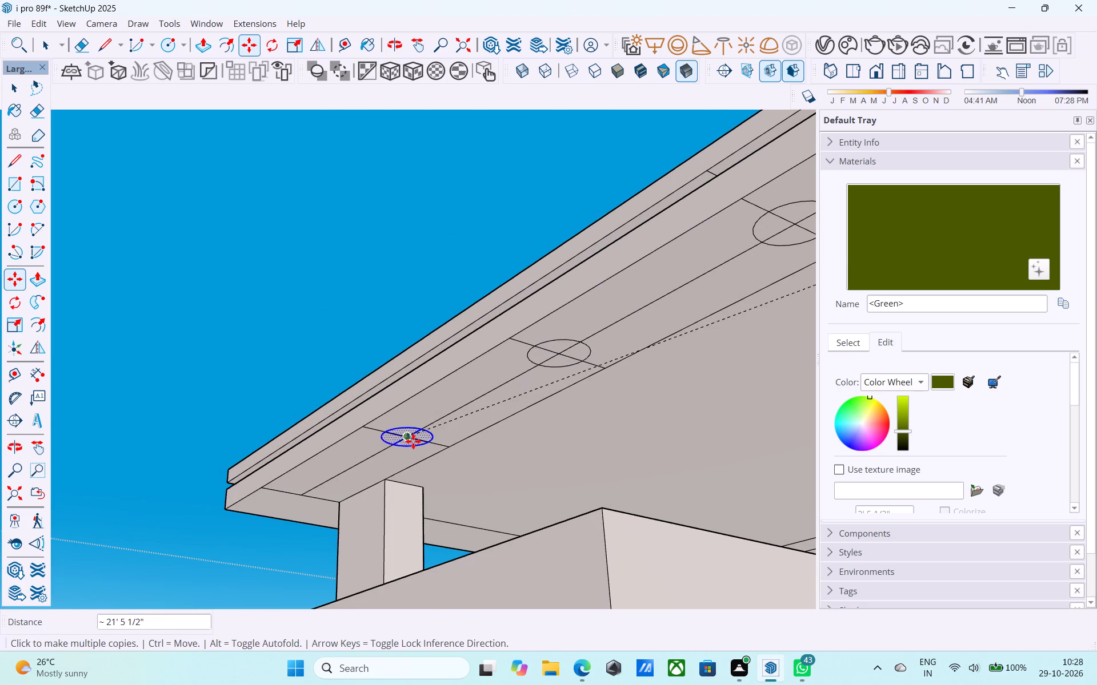
click(410, 442)
Copy the circle onto the two front-most centre-line intersections of the right side strip.
scroll(318, 458, down, 14)
middle_drag(520, 378, 119, 400)
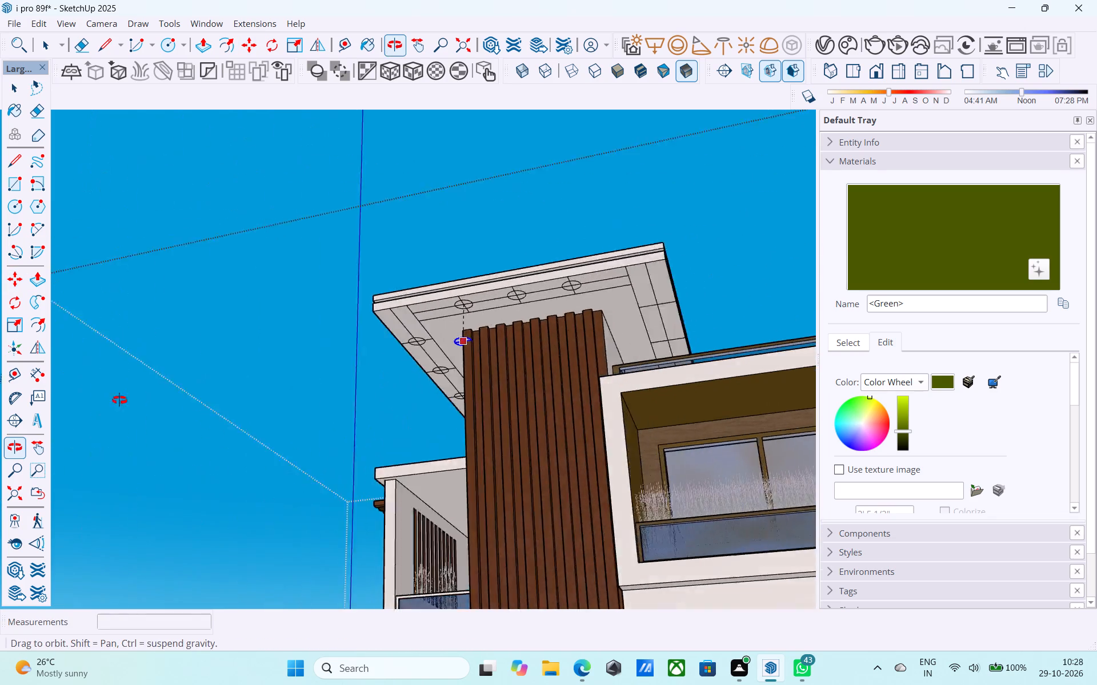
middle_drag(119, 400, 87, 406)
middle_click(570, 308)
scroll(576, 304, up, 10)
click(577, 269)
middle_drag(664, 283, 526, 319)
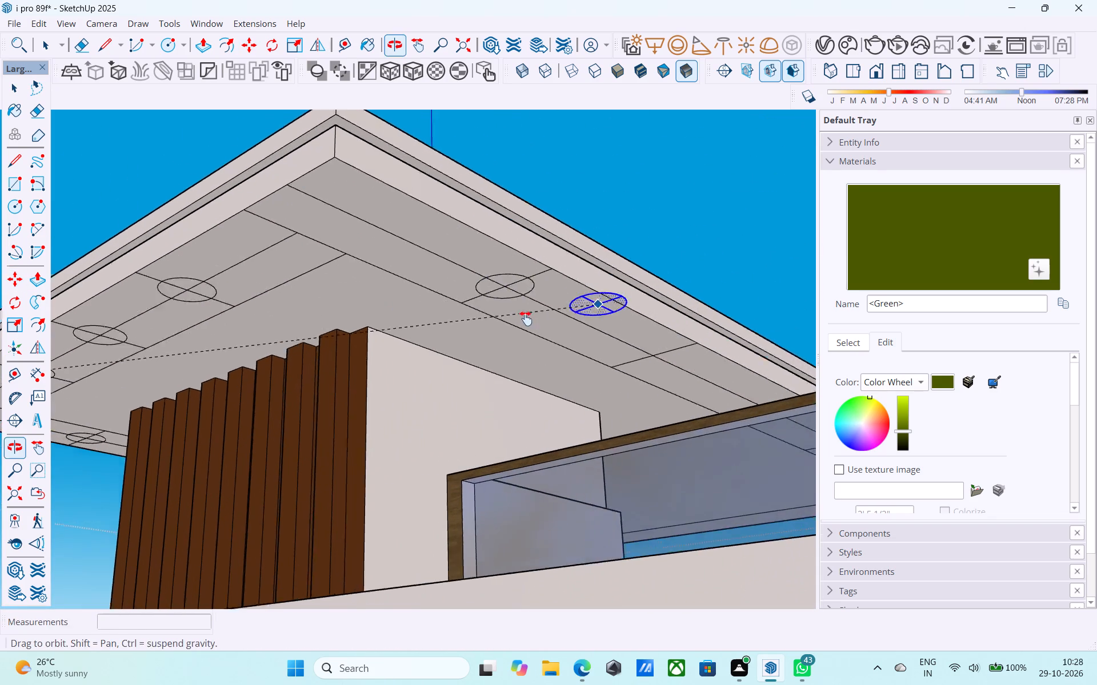
middle_drag(526, 319, 497, 319)
scroll(526, 351, up, 5)
click(579, 378)
Copy the circle onto the right side strip's third and fourth centre-line intersections from the front.
scroll(496, 374, down, 7)
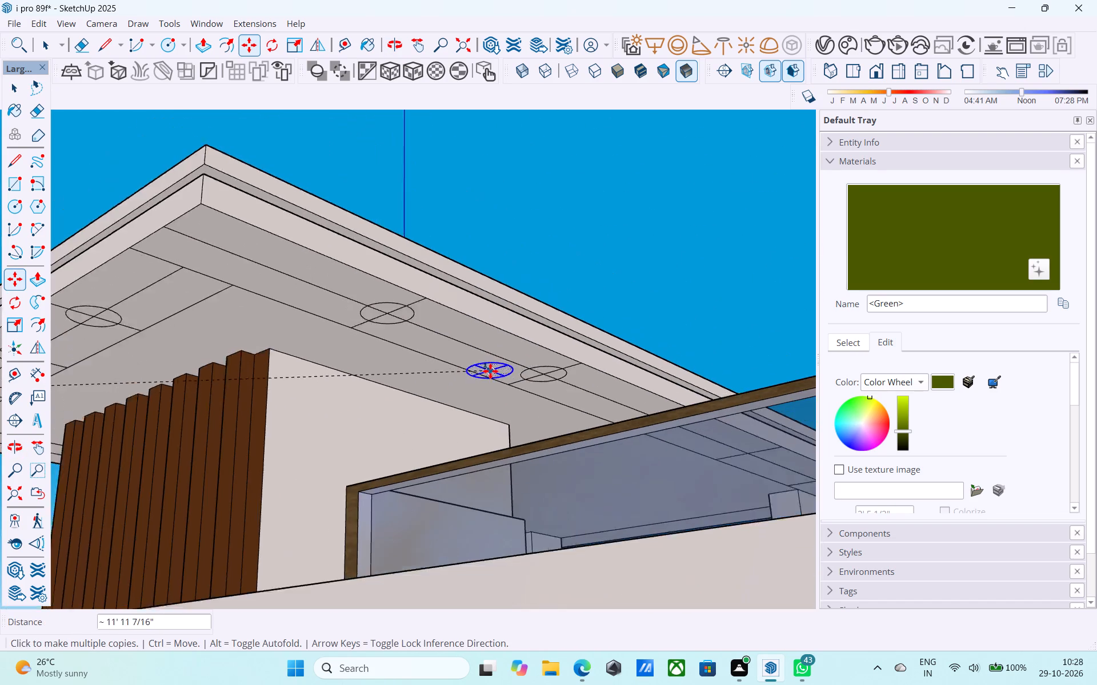
scroll(490, 371, down, 1)
middle_drag(526, 380, 553, 424)
scroll(567, 442, up, 3)
middle_drag(648, 392, 591, 398)
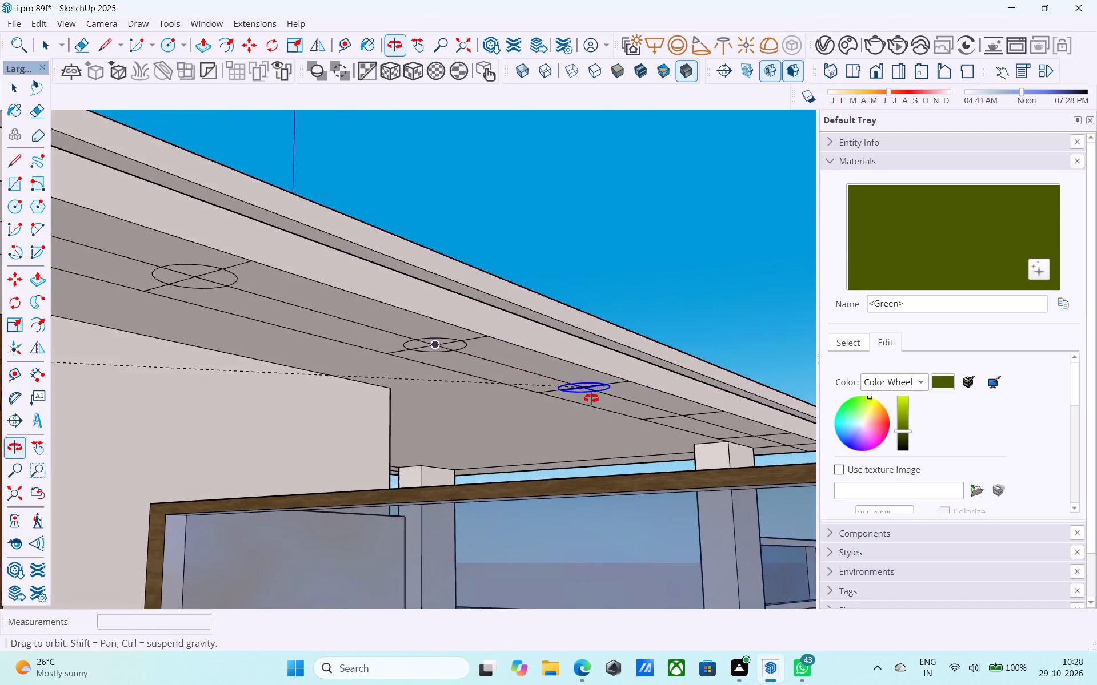
middle_drag(591, 398, 596, 399)
scroll(595, 399, up, 1)
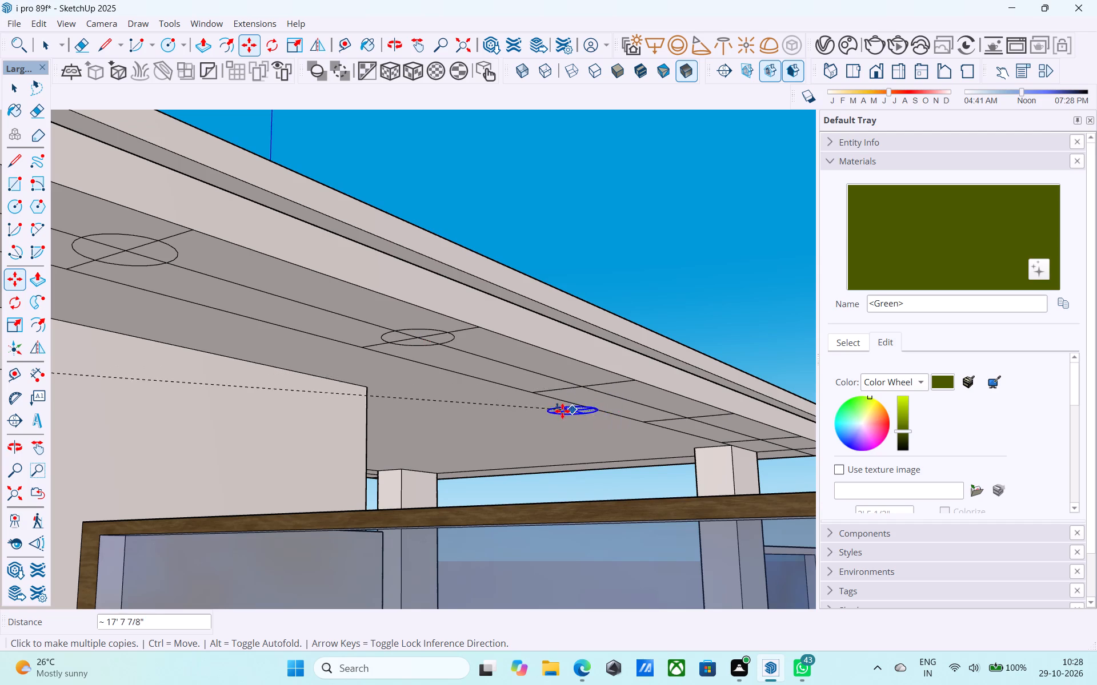
scroll(562, 405, up, 7)
click(596, 379)
scroll(445, 360, down, 4)
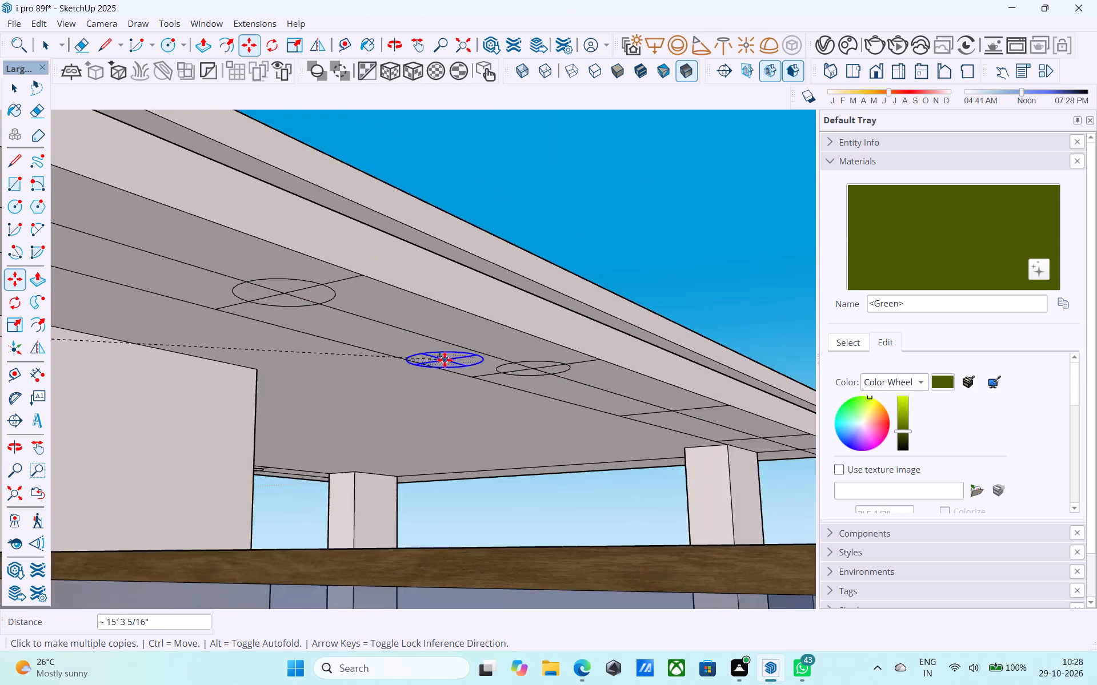
scroll(445, 360, down, 6)
scroll(579, 406, up, 10)
click(639, 394)
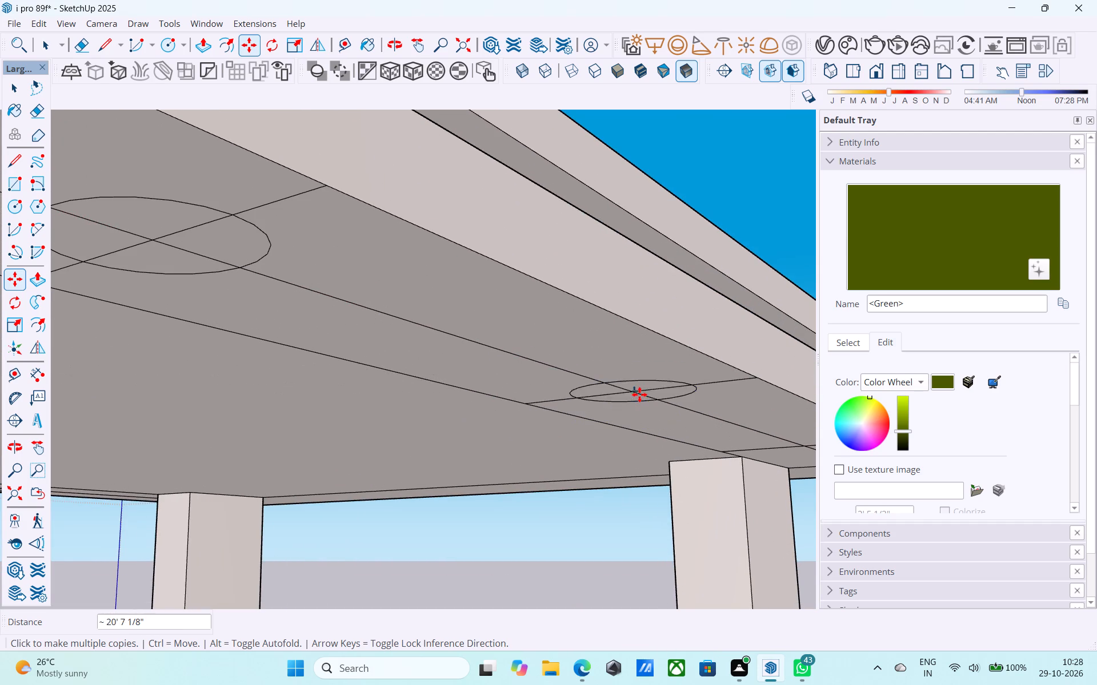
Copy the circle onto the right side strip's rearmost centre-line intersection, above the rear column, and finish copying.
scroll(509, 374, down, 8)
middle_drag(520, 387, 569, 448)
scroll(573, 291, down, 9)
middle_drag(592, 228, 587, 250)
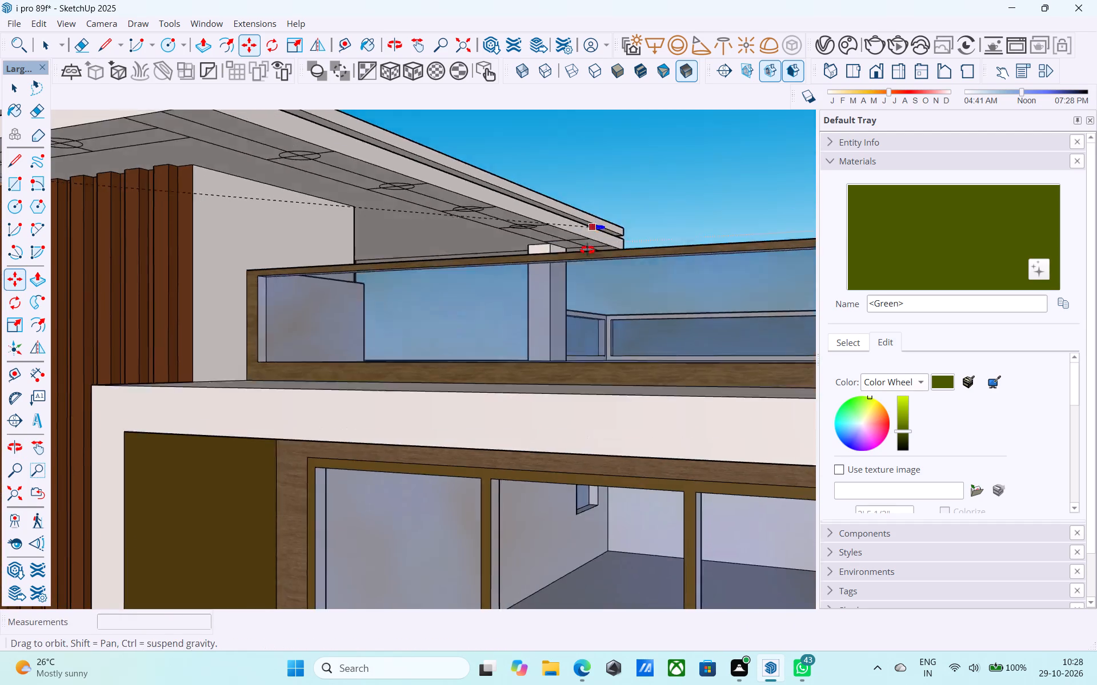
middle_drag(587, 250, 573, 285)
shift+middle_drag(618, 214, 582, 356)
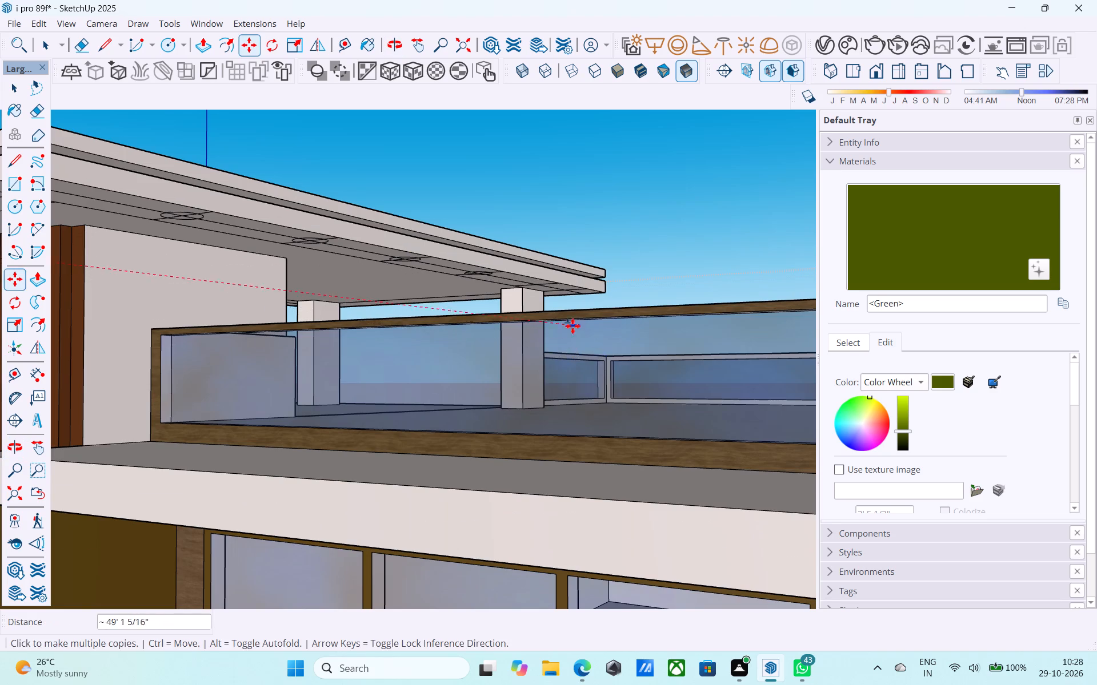
scroll(572, 319, up, 3)
shift+middle_drag(565, 284, 587, 347)
scroll(587, 347, up, 9)
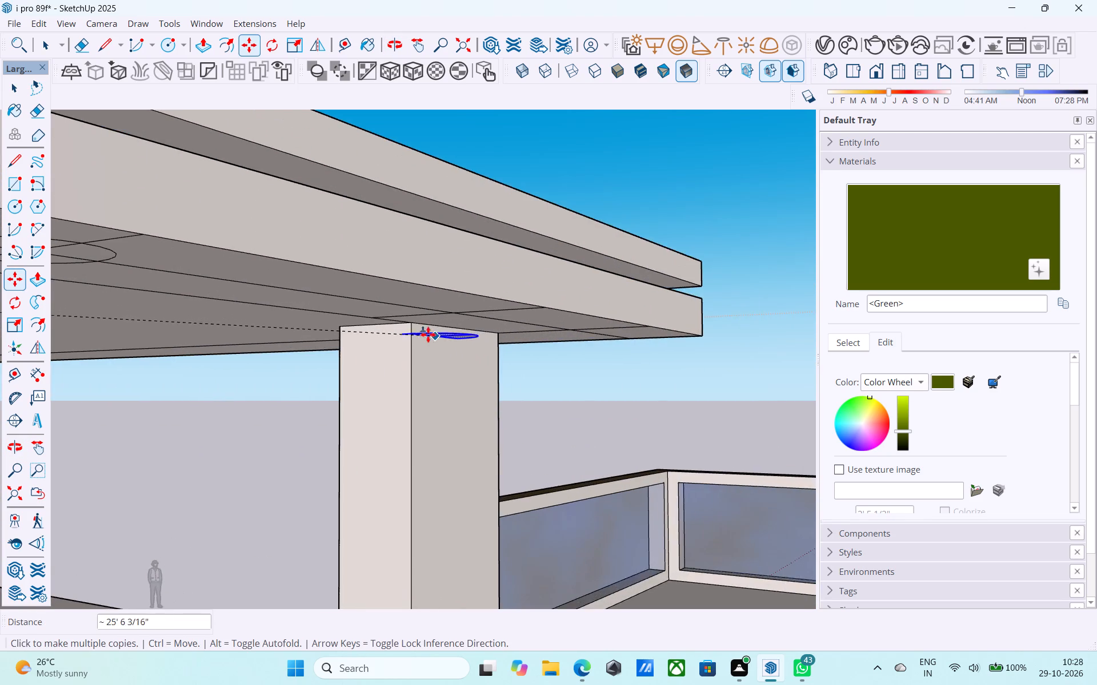
scroll(428, 335, up, 3)
shift+middle_drag(439, 329, 506, 338)
middle_drag(512, 313, 510, 306)
scroll(536, 324, up, 4)
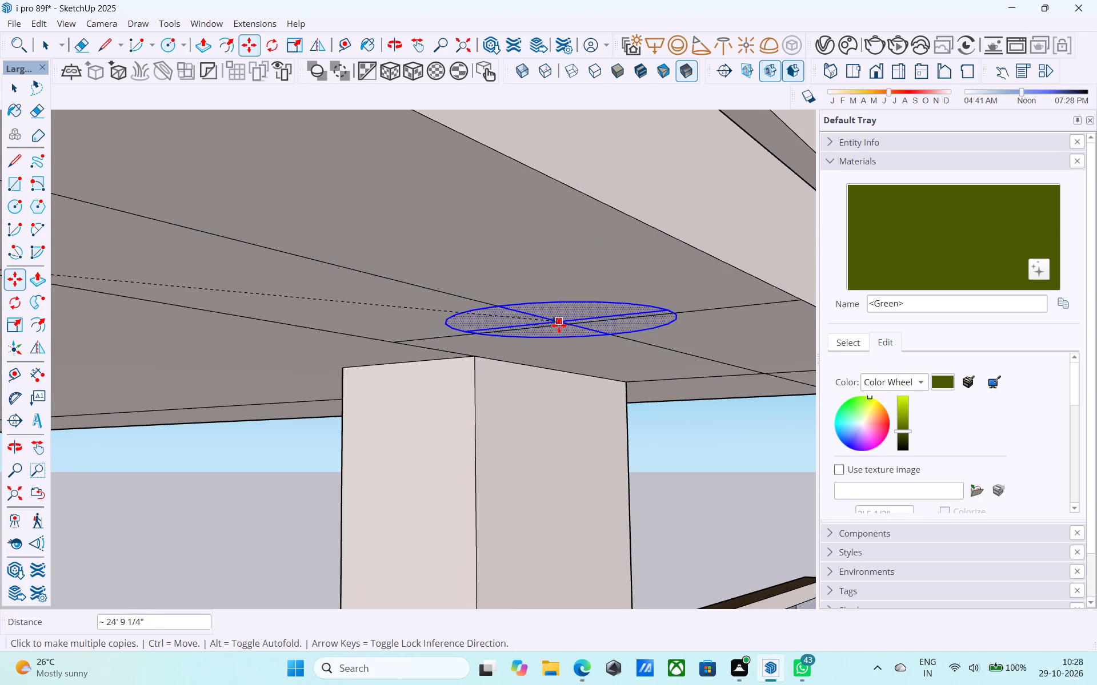
click(566, 325)
scroll(592, 339, down, 16)
key(space)
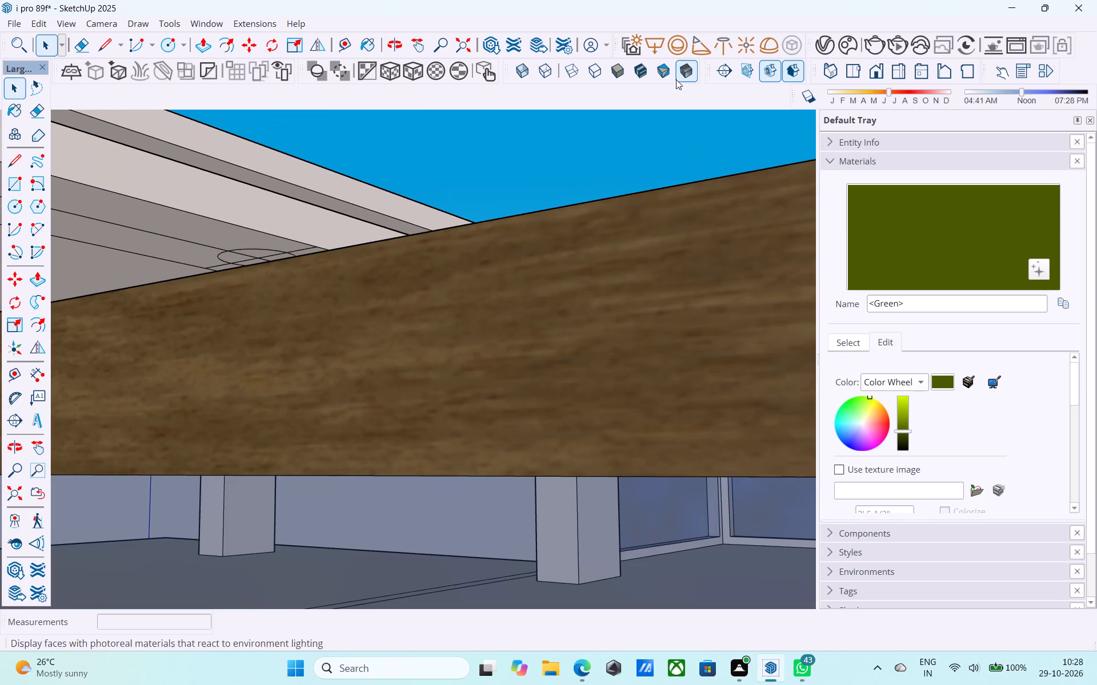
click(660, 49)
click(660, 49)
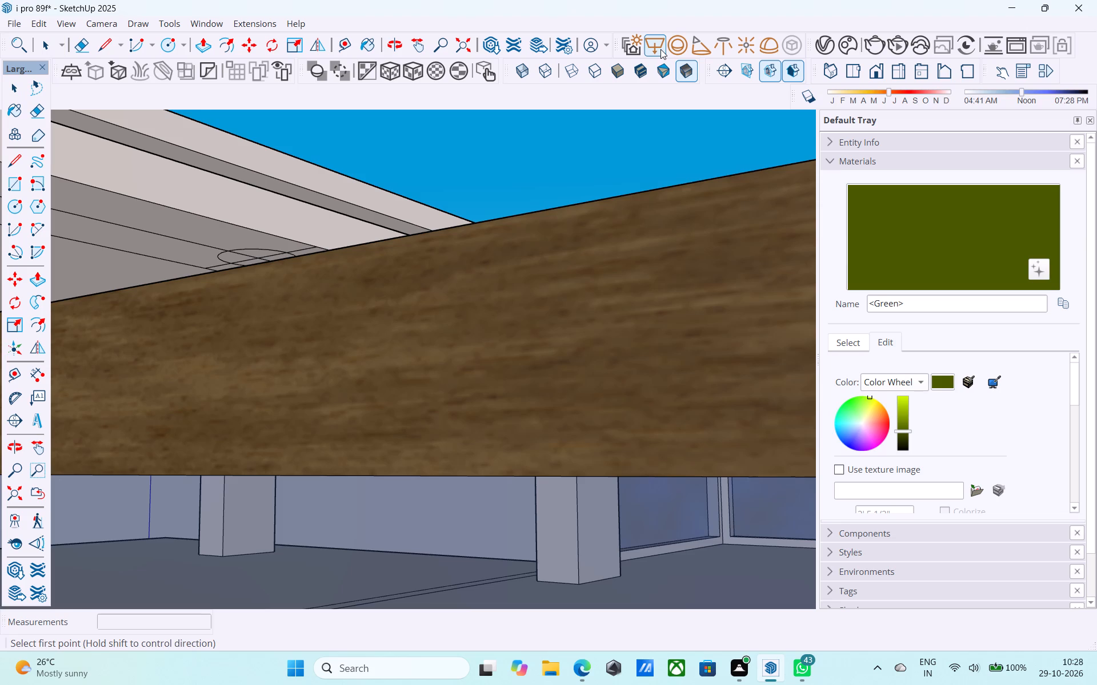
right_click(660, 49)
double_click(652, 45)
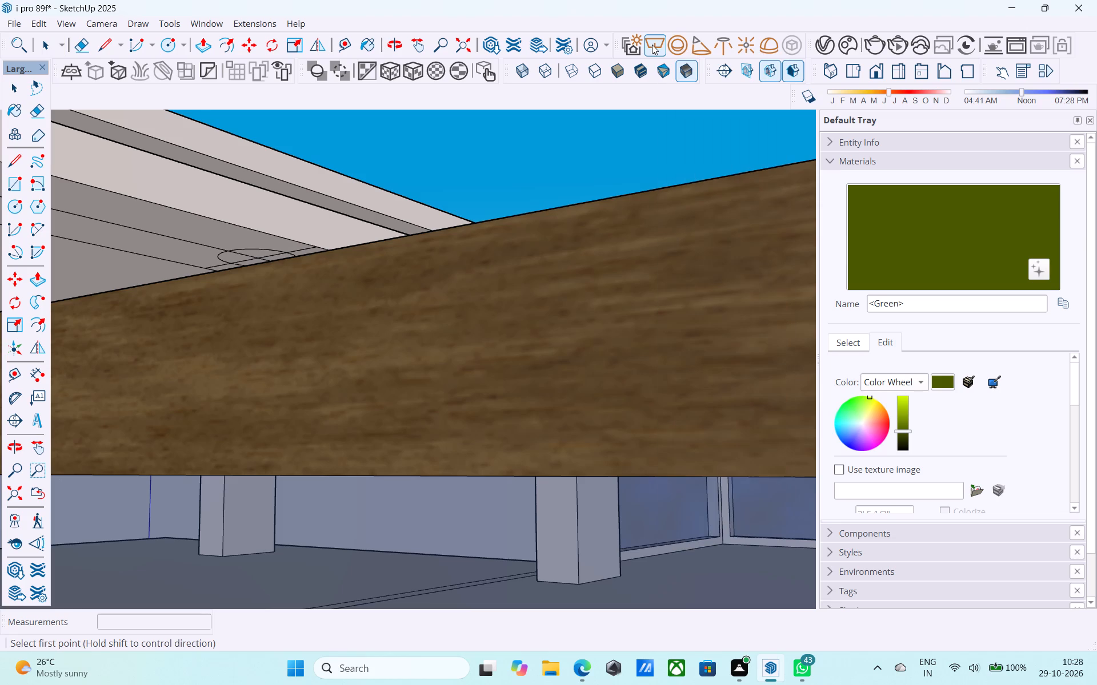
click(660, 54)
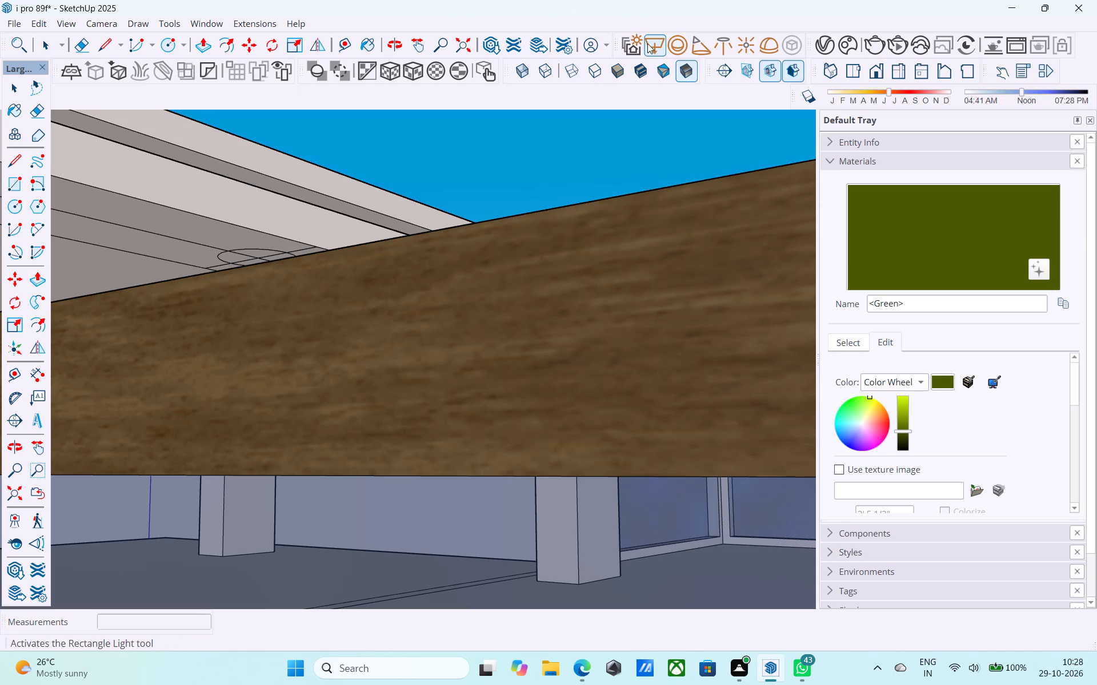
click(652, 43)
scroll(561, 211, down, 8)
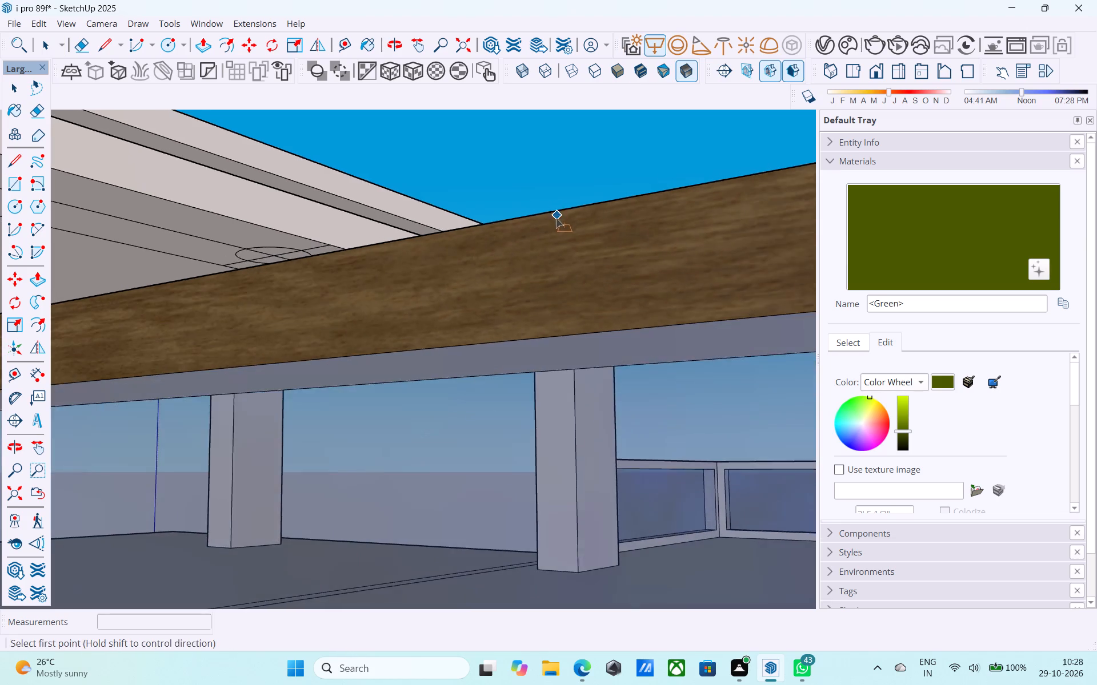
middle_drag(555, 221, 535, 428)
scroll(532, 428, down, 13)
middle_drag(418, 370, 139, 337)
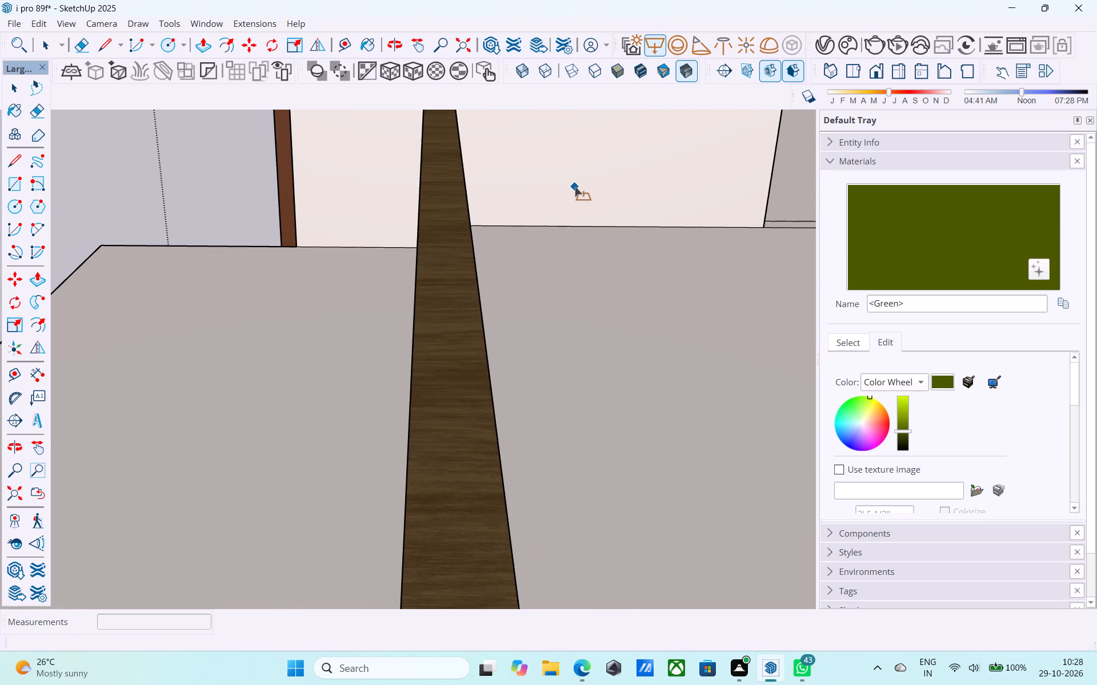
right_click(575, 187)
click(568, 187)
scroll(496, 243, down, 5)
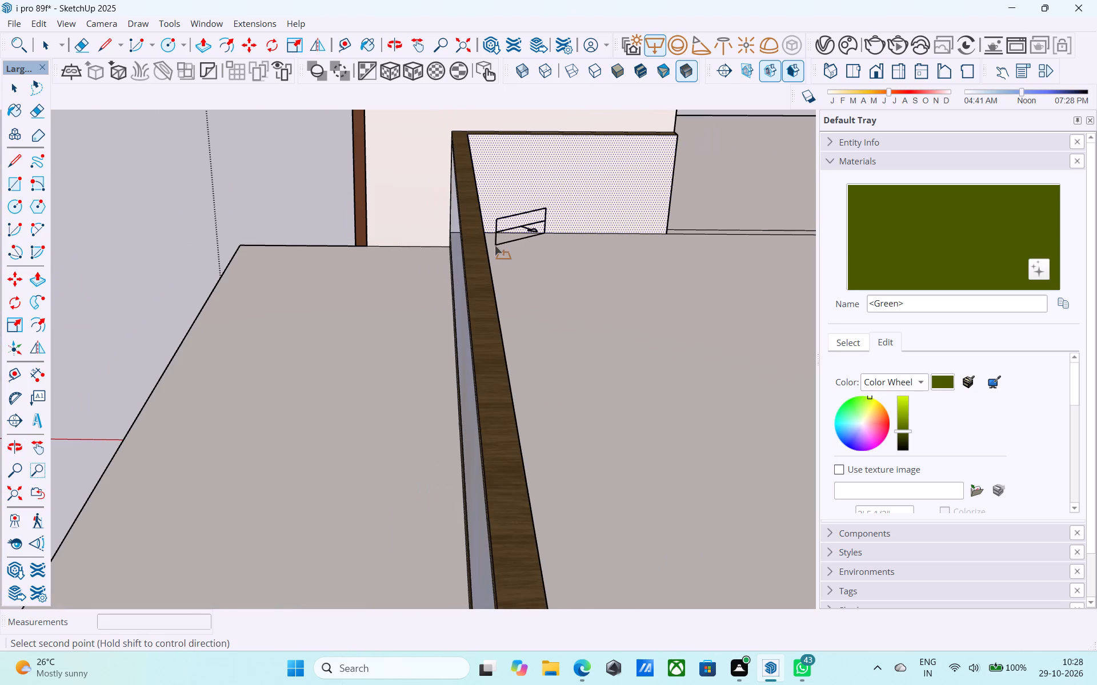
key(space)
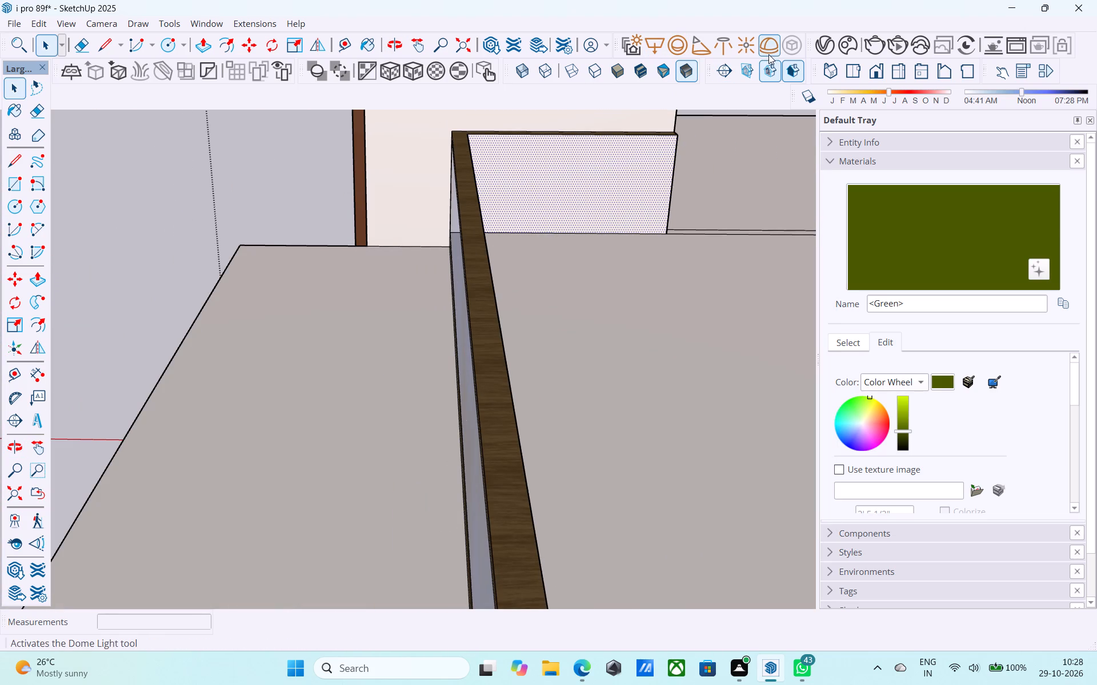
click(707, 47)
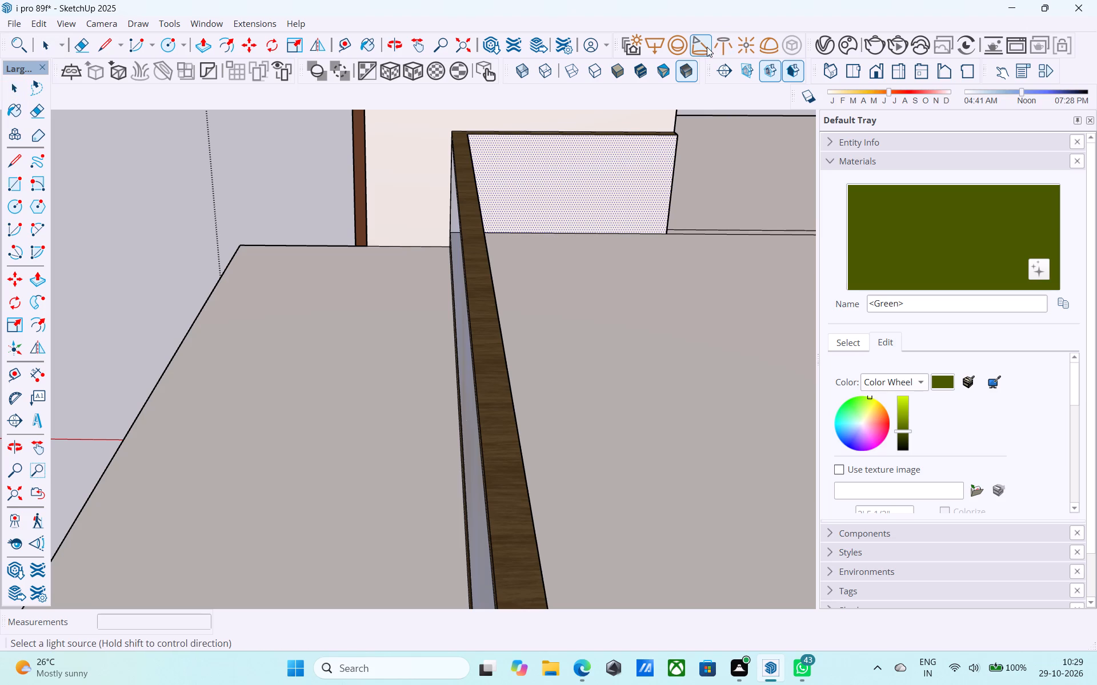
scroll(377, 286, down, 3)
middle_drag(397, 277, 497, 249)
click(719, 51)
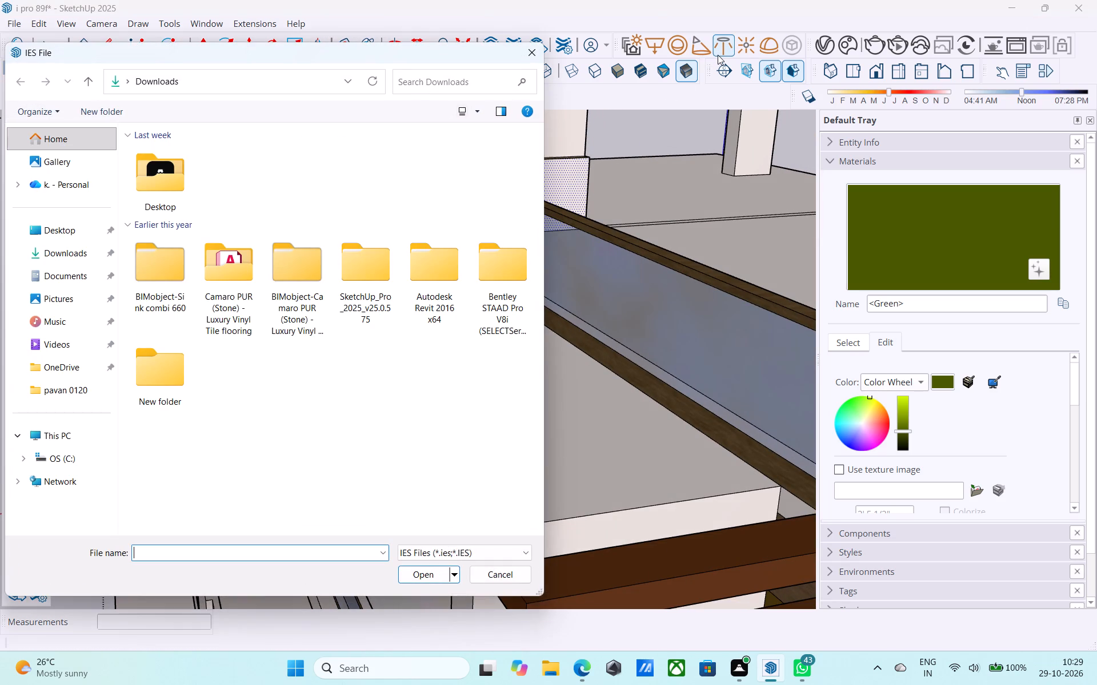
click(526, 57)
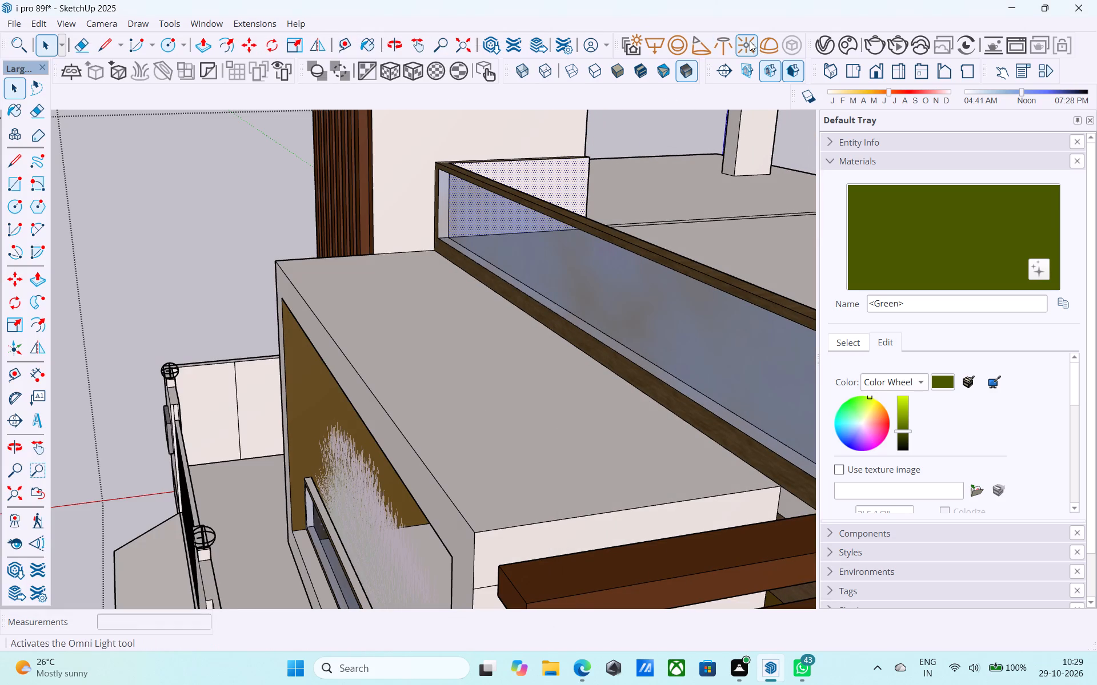
Place a V-Ray Omni Light at the centre of the front strip's leftmost circle on the roof slab's underside.
click(746, 41)
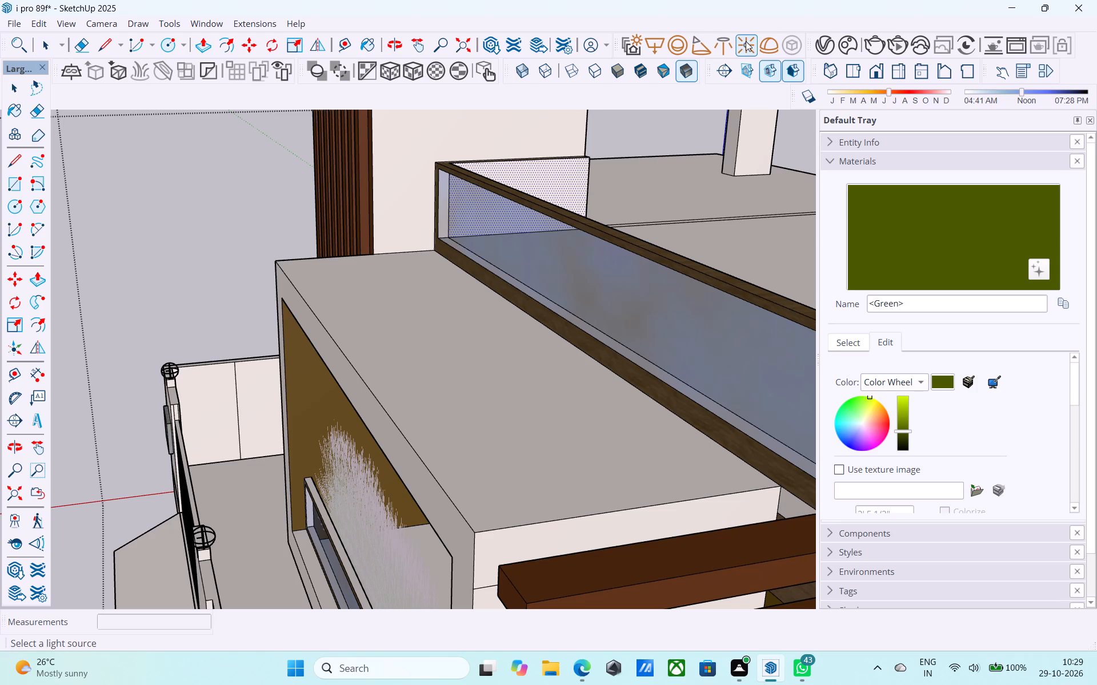
scroll(422, 321, up, 3)
scroll(424, 319, down, 5)
middle_drag(425, 317, 422, 291)
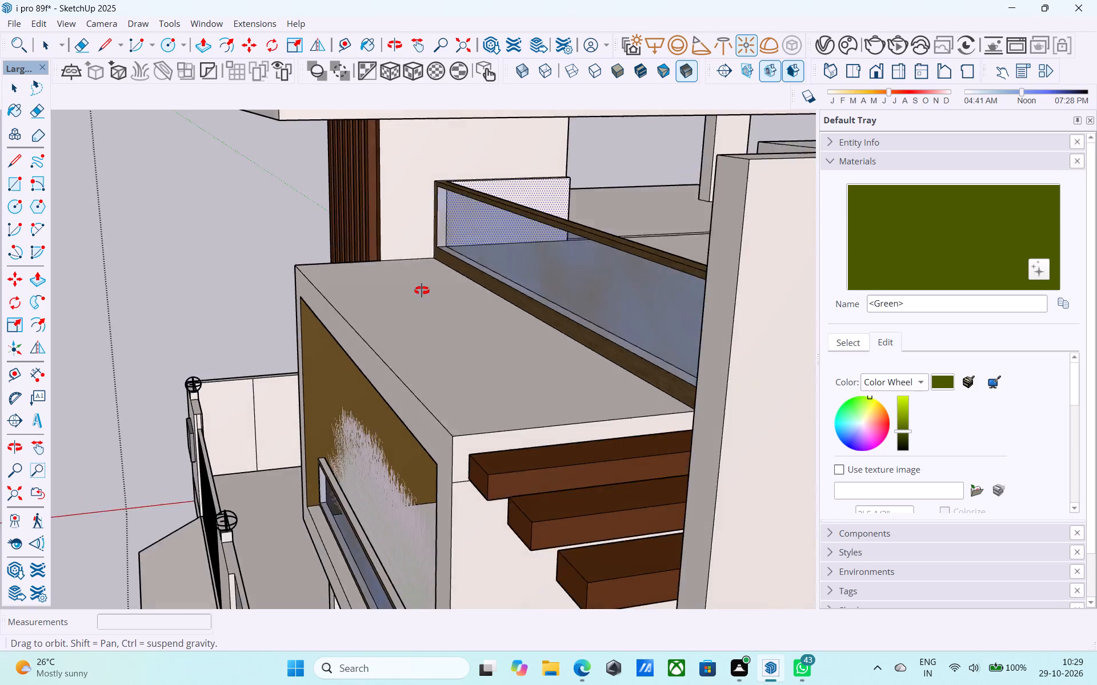
middle_drag(422, 291, 723, 295)
middle_drag(371, 302, 644, 327)
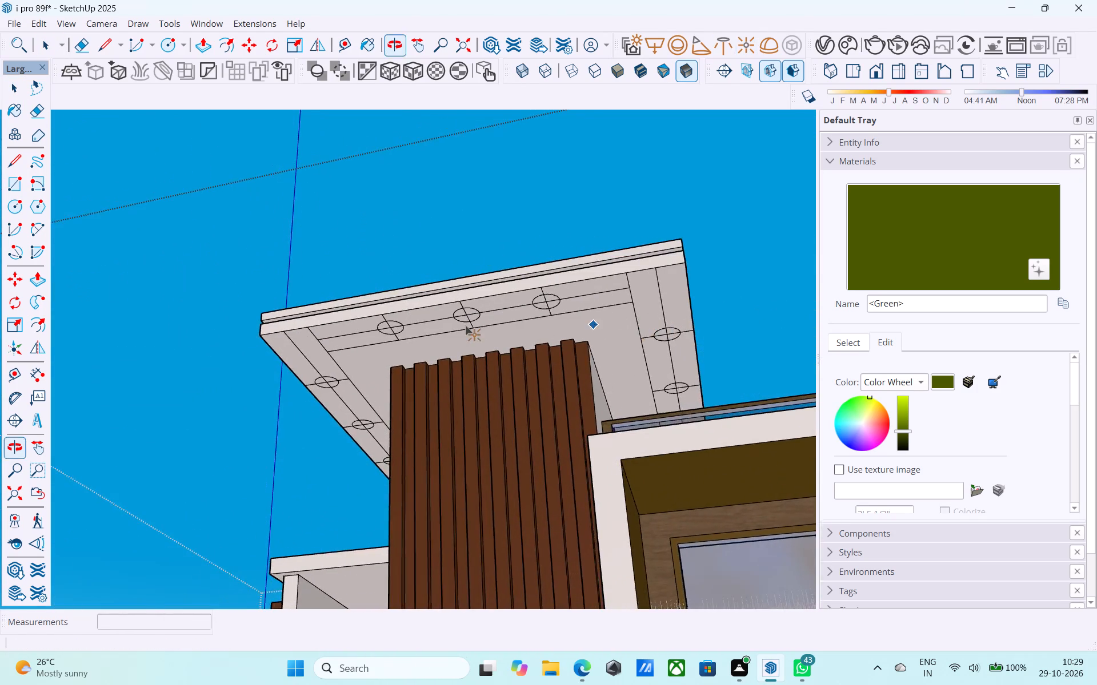
scroll(377, 342, up, 13)
drag(420, 318, 440, 327)
scroll(429, 324, down, 3)
Place another Omni Light at the centre of the front strip's middle circle.
middle_drag(429, 324, 559, 374)
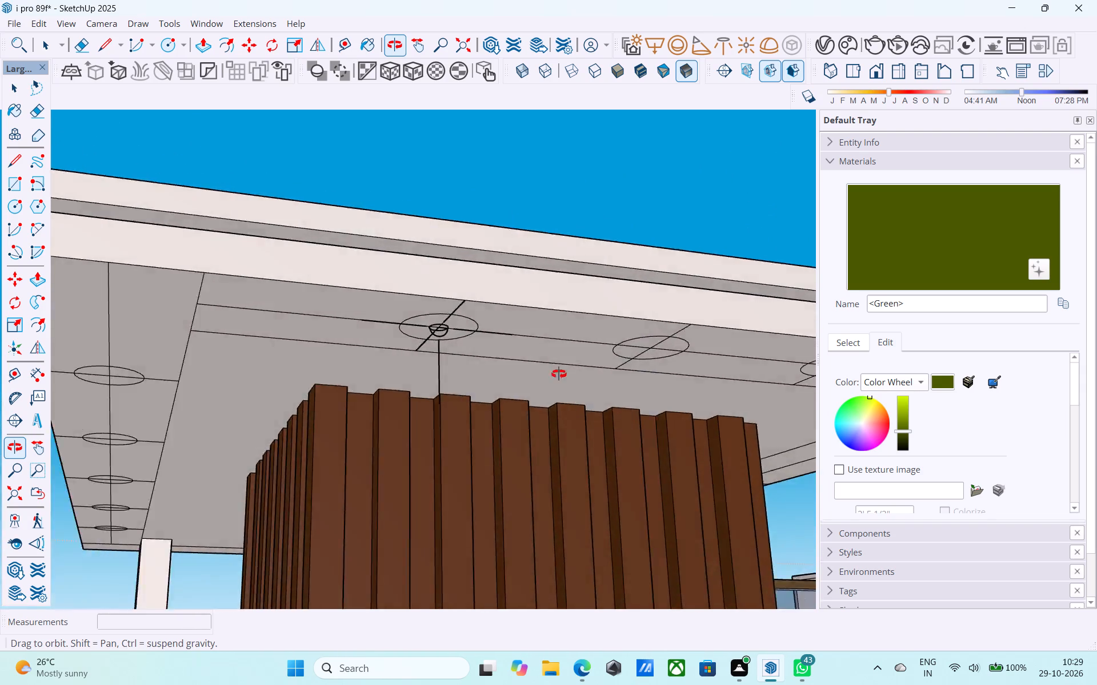
middle_drag(559, 374, 338, 380)
scroll(413, 359, up, 3)
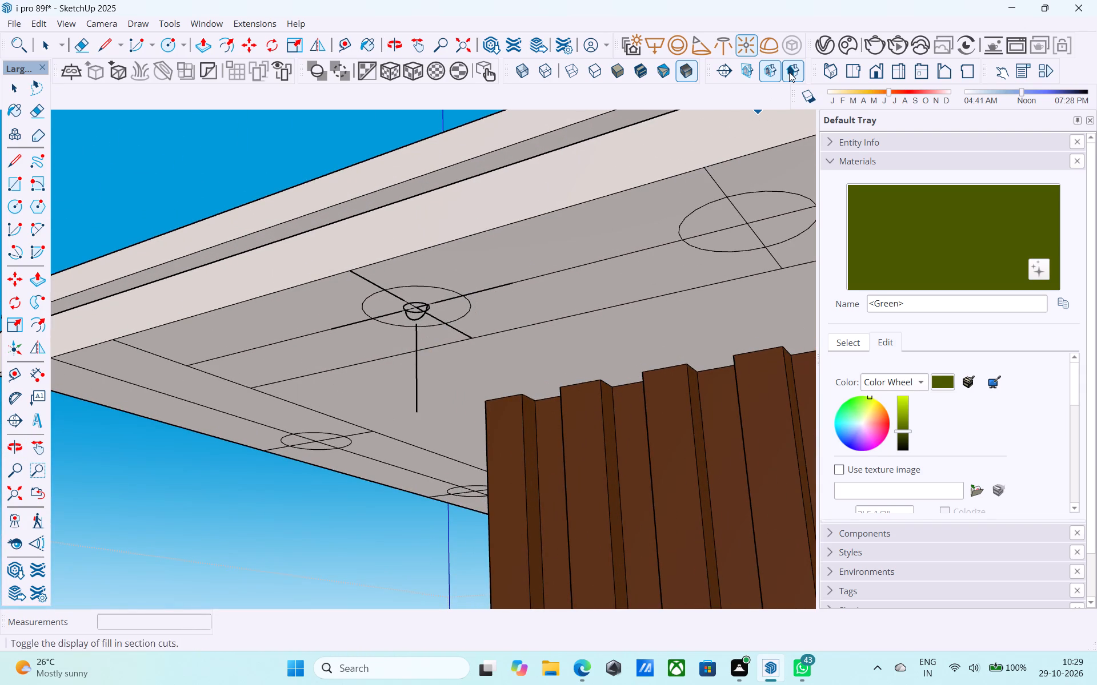
click(750, 39)
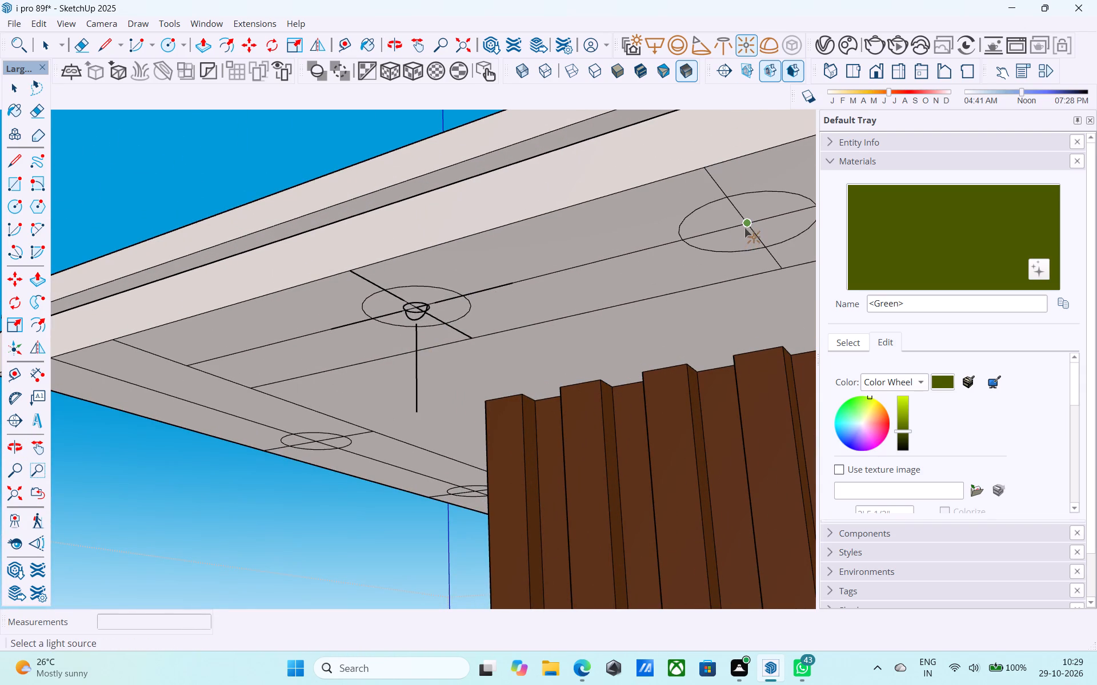
click(745, 227)
scroll(745, 227, down, 4)
middle_drag(743, 226, 559, 259)
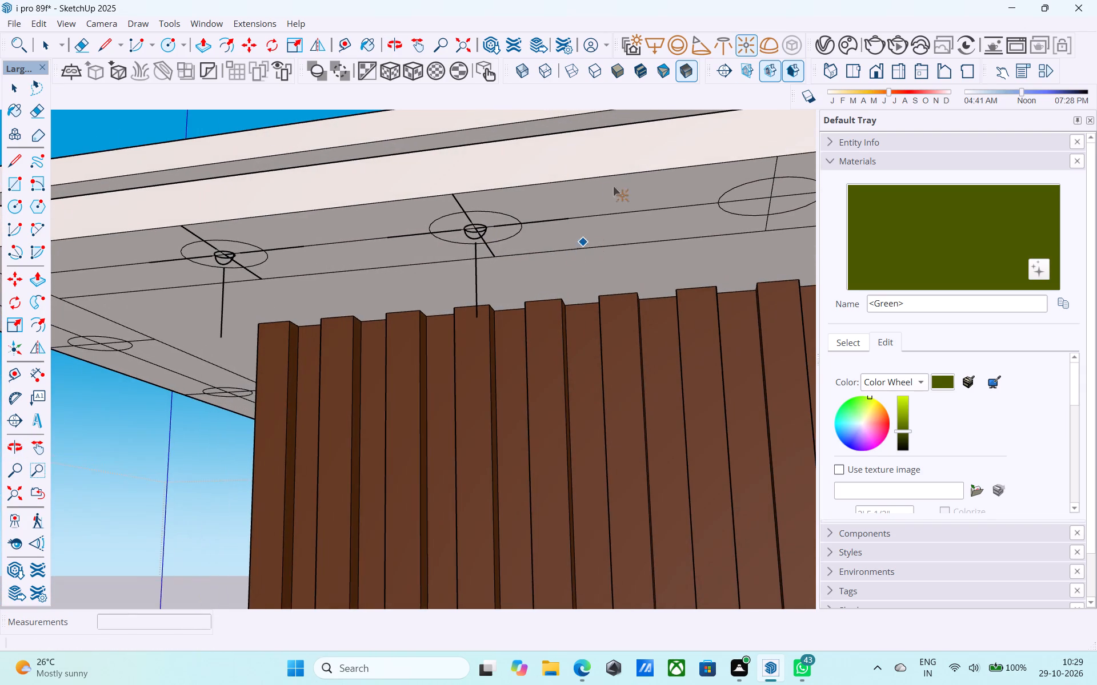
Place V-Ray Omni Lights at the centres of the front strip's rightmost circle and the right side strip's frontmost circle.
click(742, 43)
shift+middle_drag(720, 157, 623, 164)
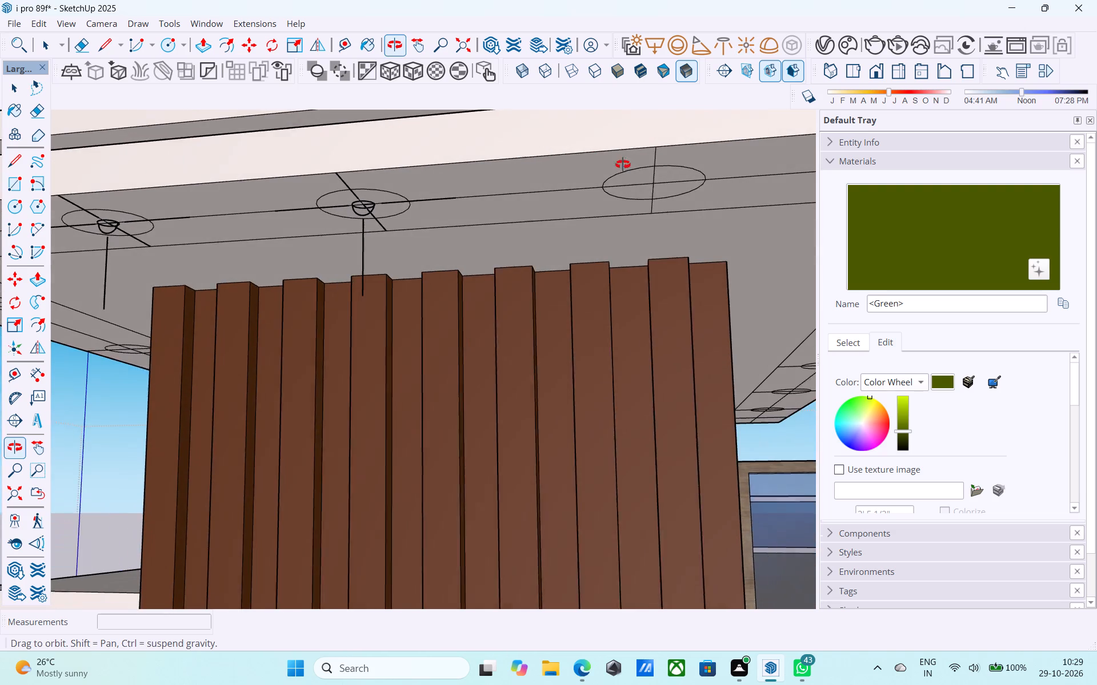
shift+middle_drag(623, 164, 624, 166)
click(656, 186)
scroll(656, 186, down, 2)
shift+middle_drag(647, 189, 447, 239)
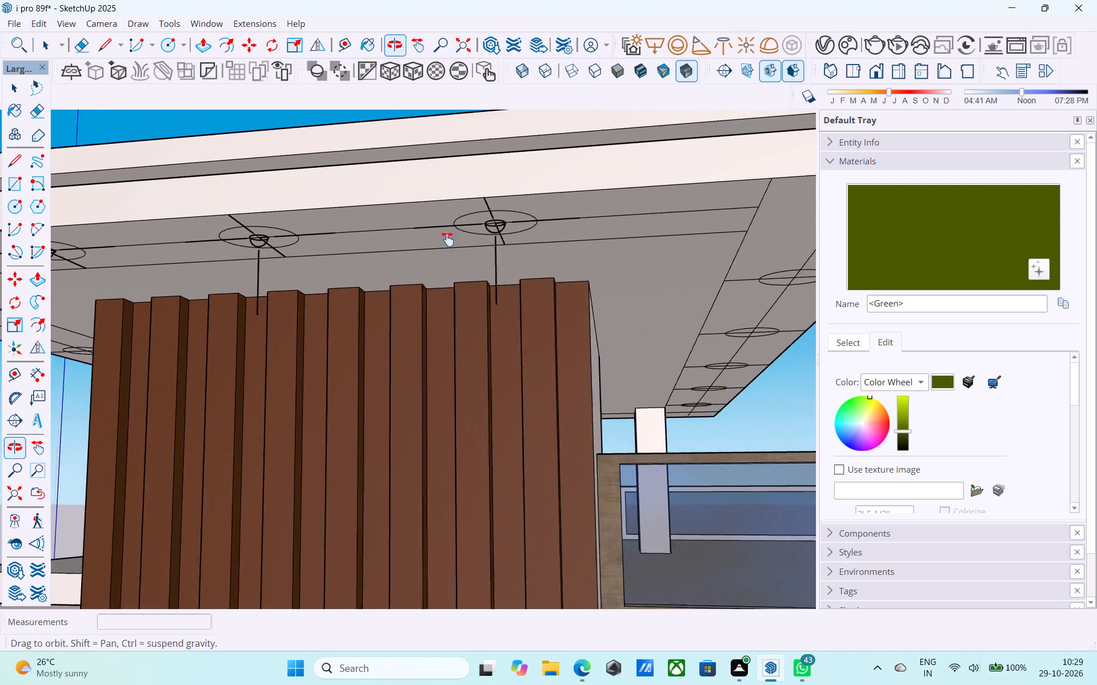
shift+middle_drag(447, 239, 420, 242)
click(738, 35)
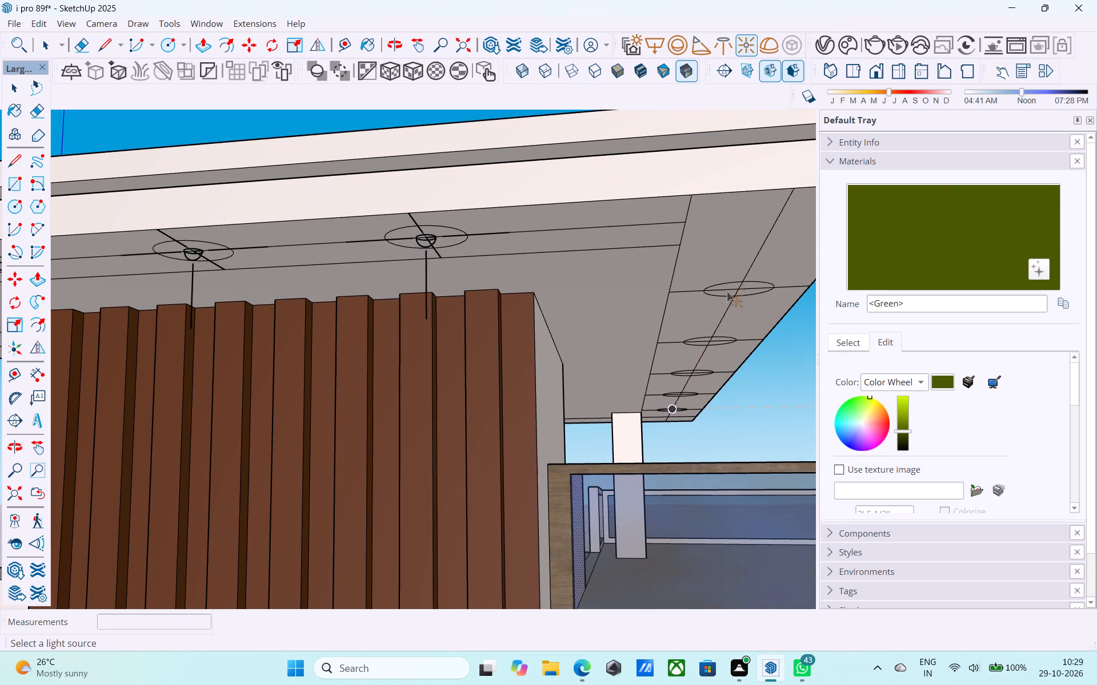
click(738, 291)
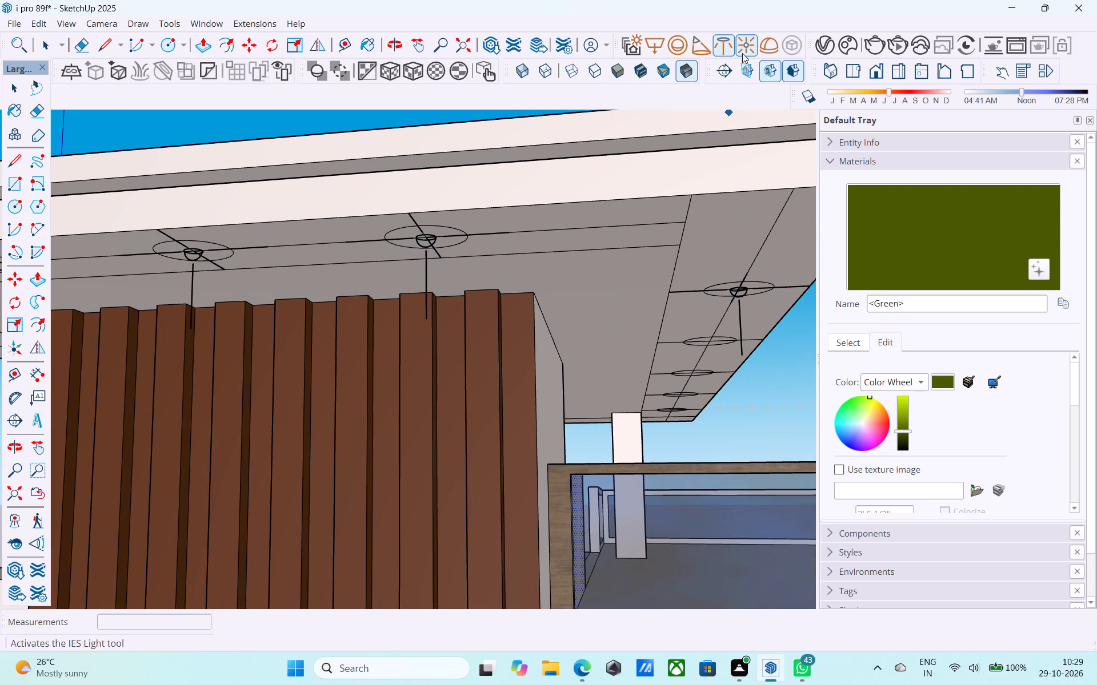
Place a V-Ray Dome Light at the centre of the left side strip's frontmost circle on the roof slab's underside.
click(746, 50)
scroll(786, 157, down, 9)
middle_drag(416, 313, 429, 304)
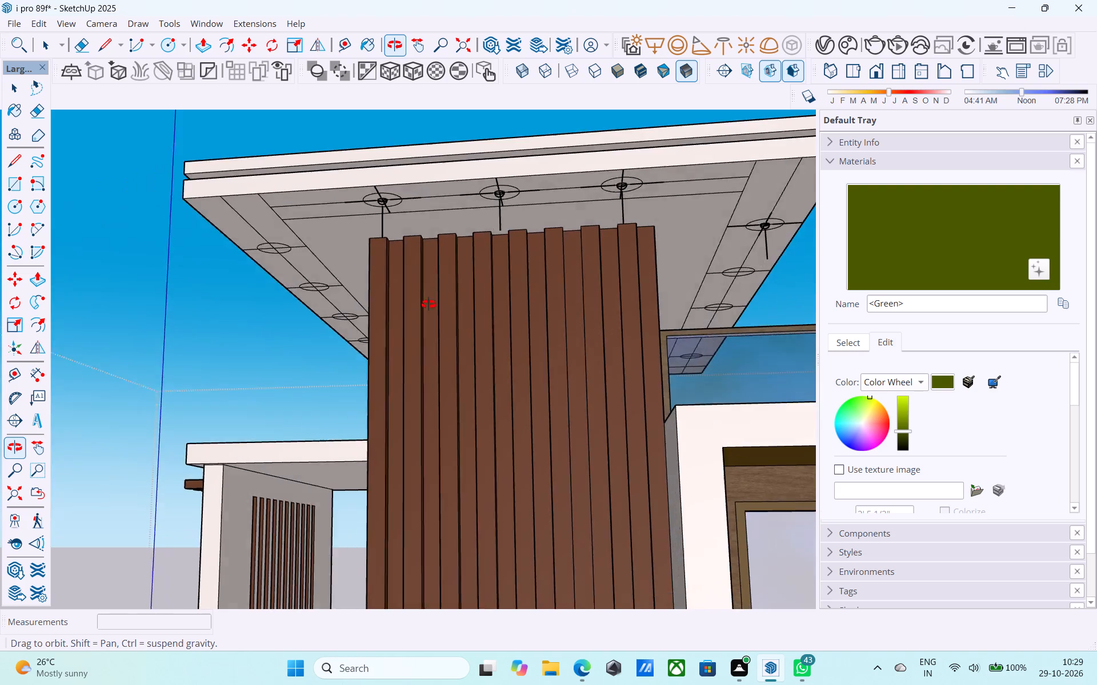
middle_drag(429, 304, 486, 289)
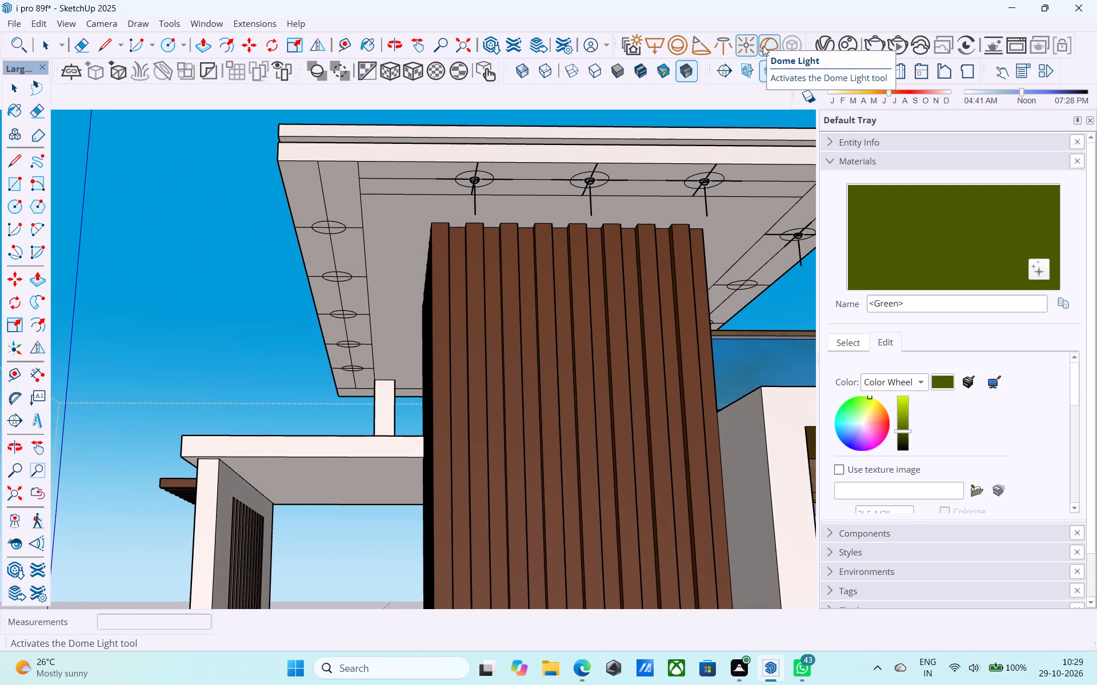
click(763, 45)
scroll(283, 219, up, 5)
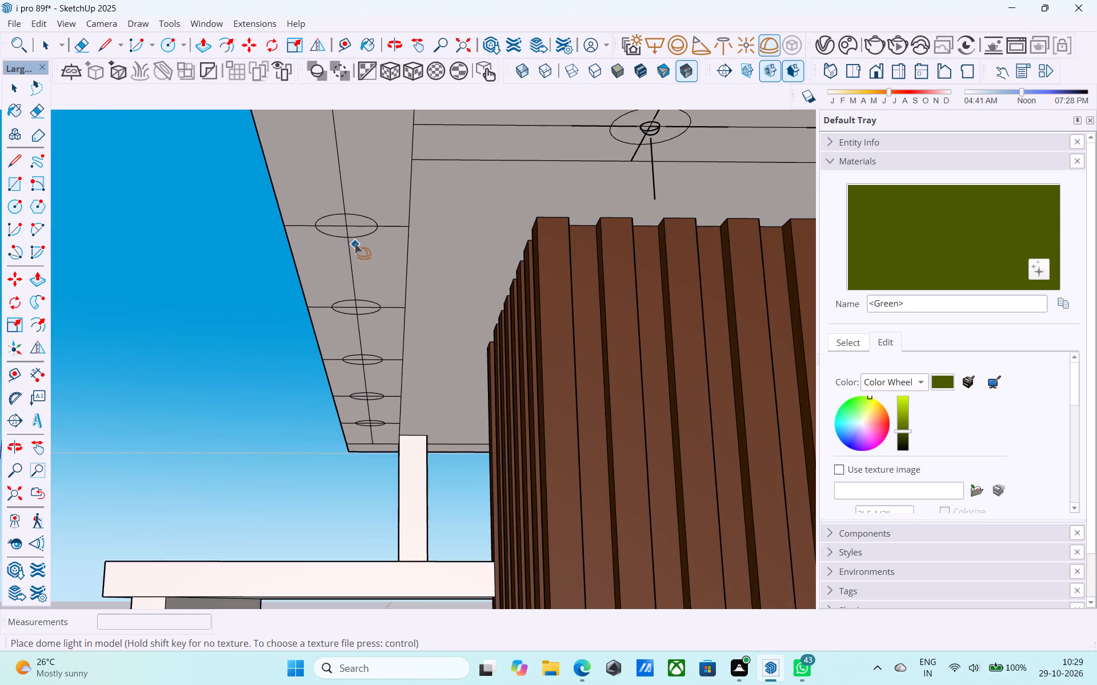
scroll(354, 237, up, 5)
click(346, 220)
Place another Dome Light at the centre of the left side strip's second circle from the front.
scroll(347, 220, down, 2)
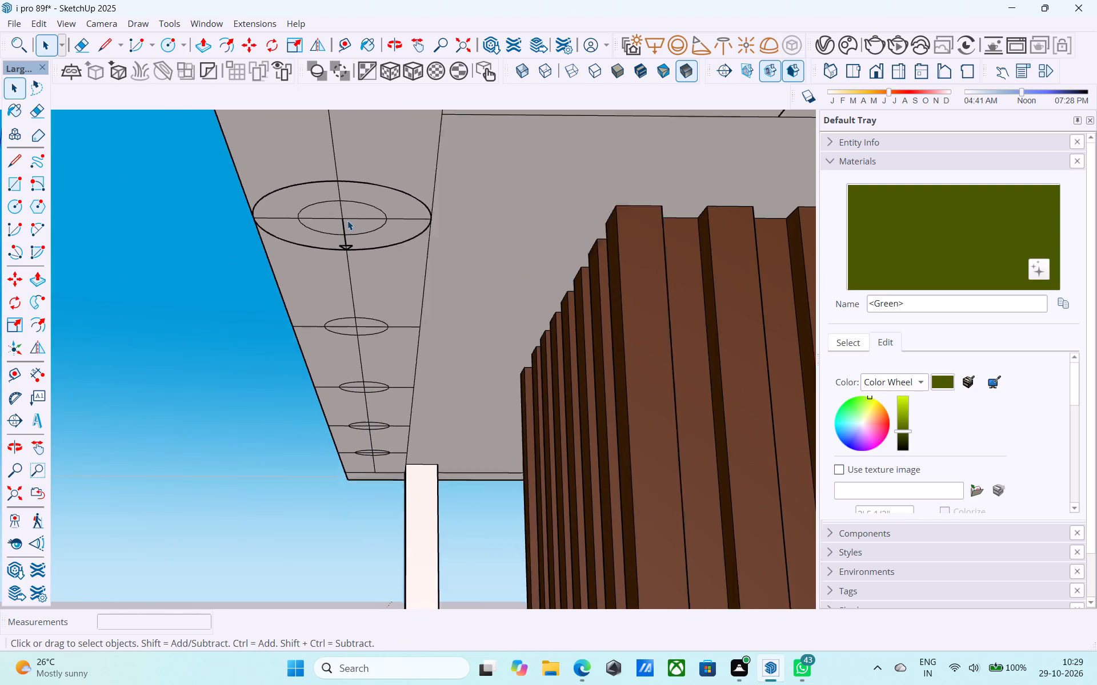
middle_click(347, 220)
scroll(347, 220, down, 2)
middle_drag(352, 216, 614, 143)
scroll(614, 144, down, 4)
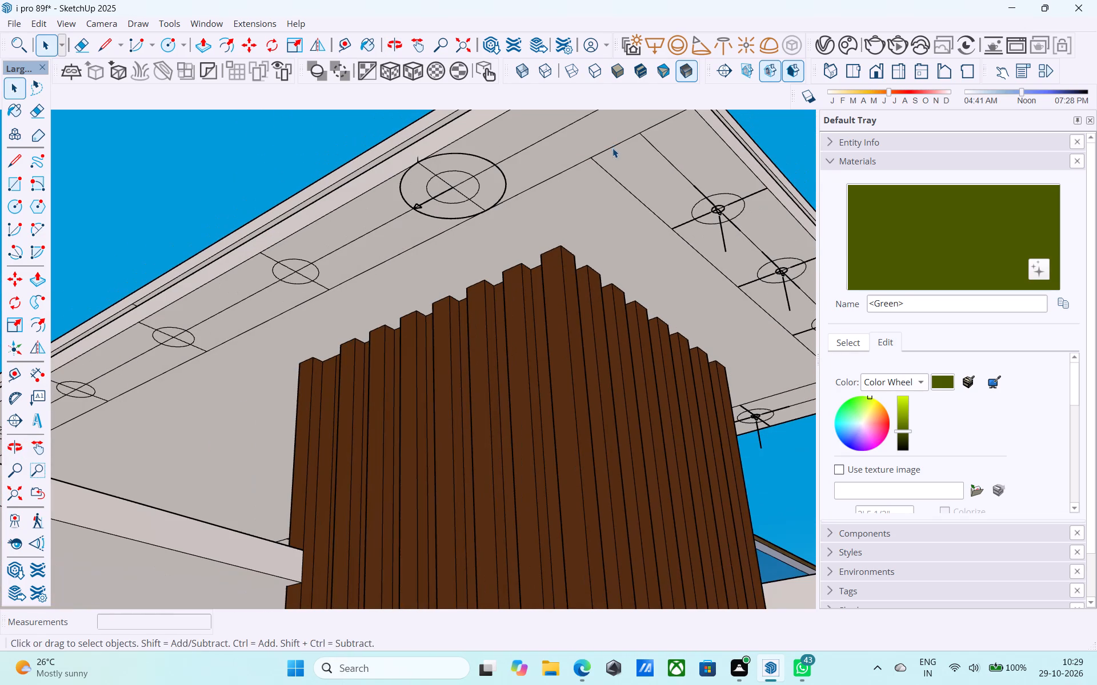
click(772, 46)
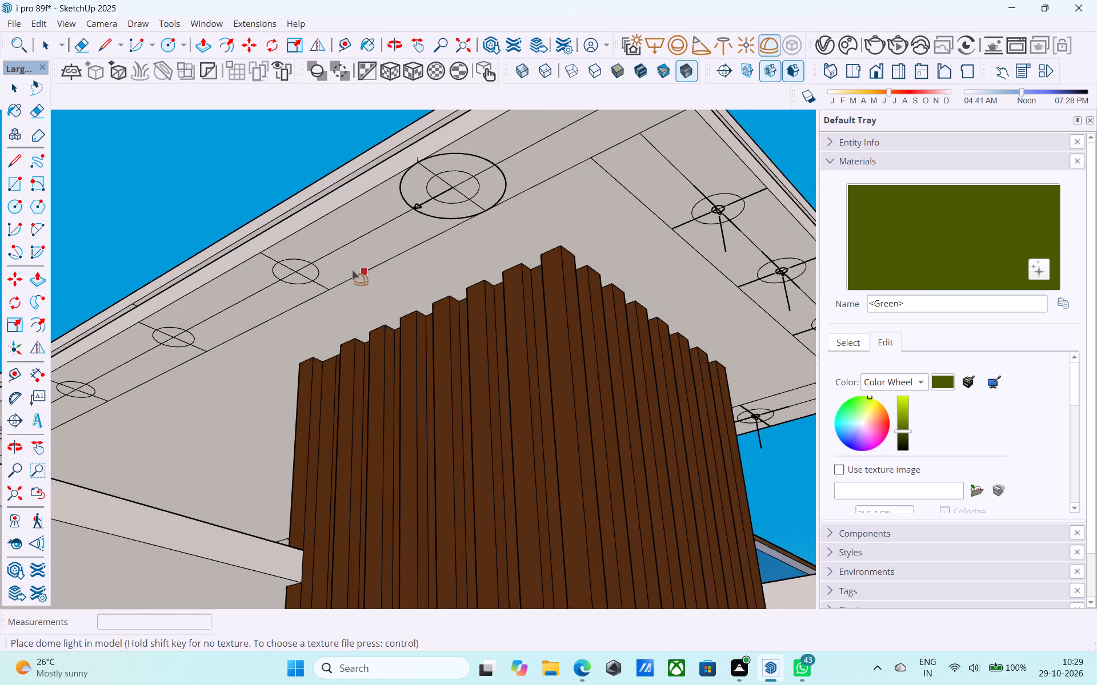
scroll(296, 275, up, 5)
drag(296, 275, 301, 275)
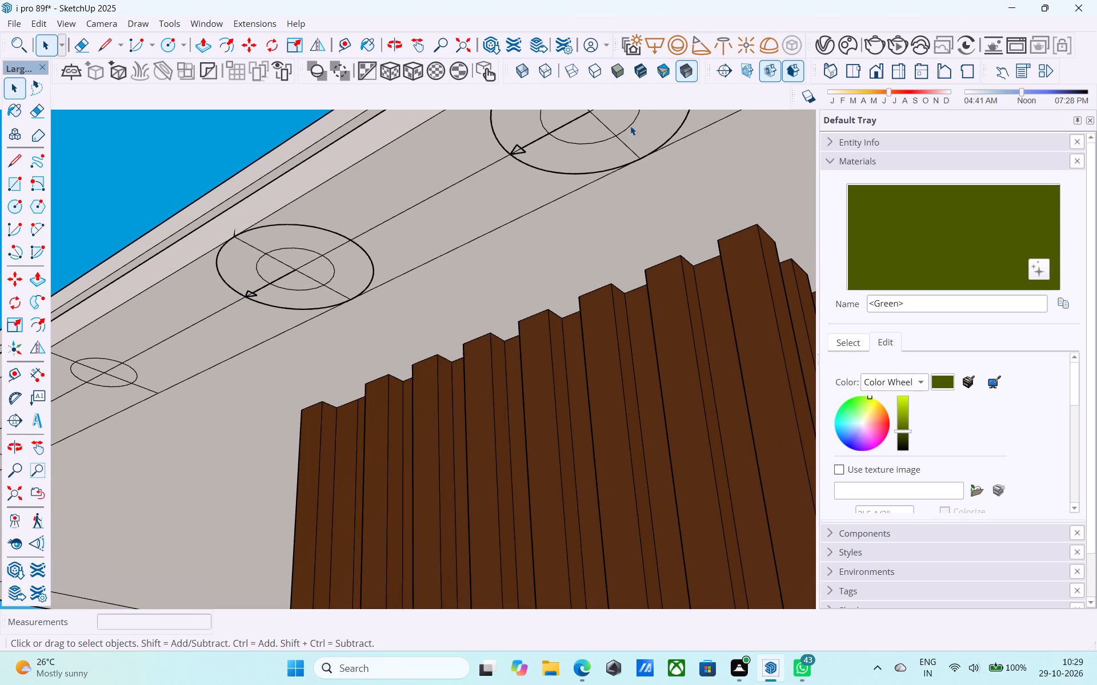
Place Dome Lights at the centres of the left side strip's third and fourth circles from the front.
click(763, 45)
scroll(660, 159, down, 3)
shift+middle_drag(390, 274, 576, 233)
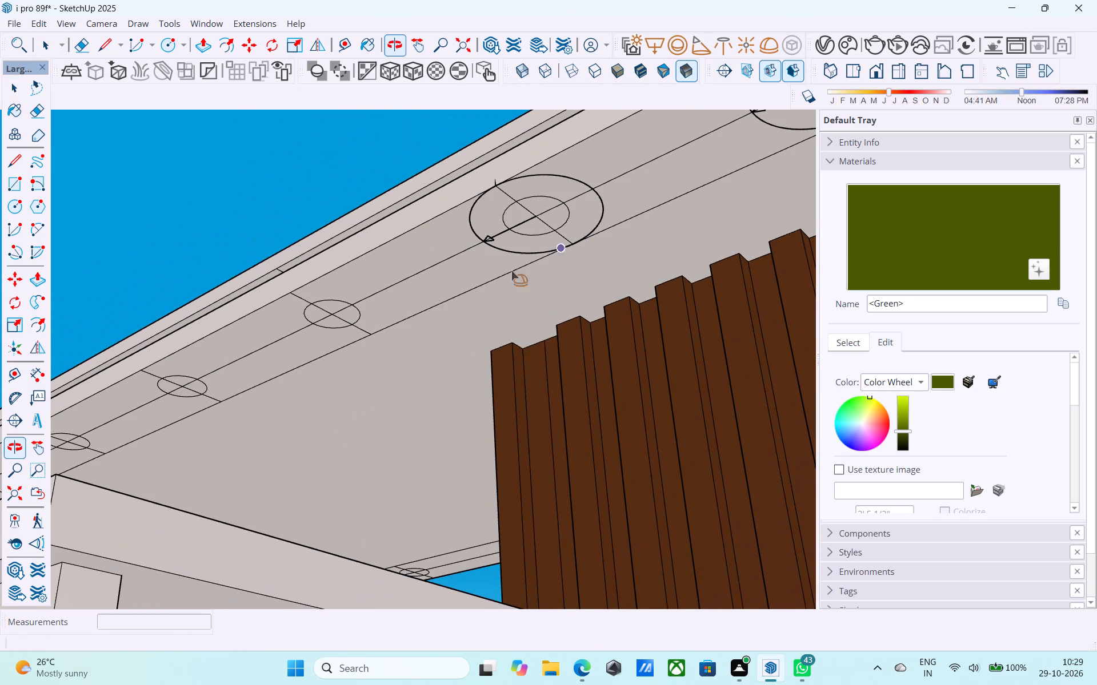
click(337, 315)
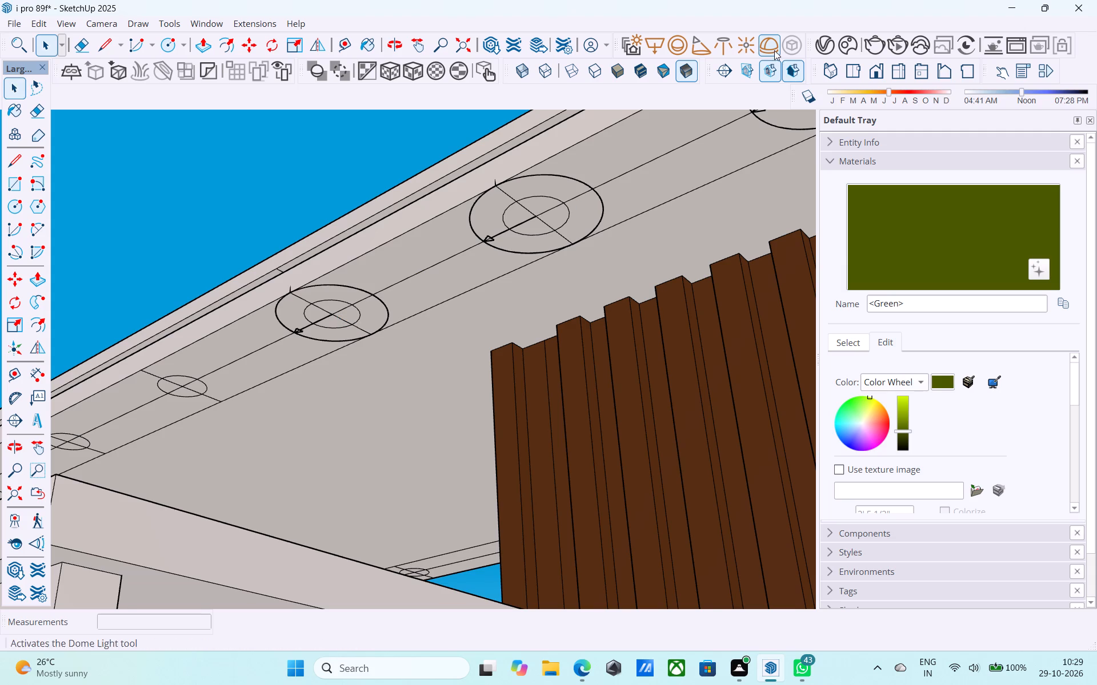
click(774, 50)
scroll(759, 202, down, 4)
scroll(356, 369, up, 4)
click(295, 331)
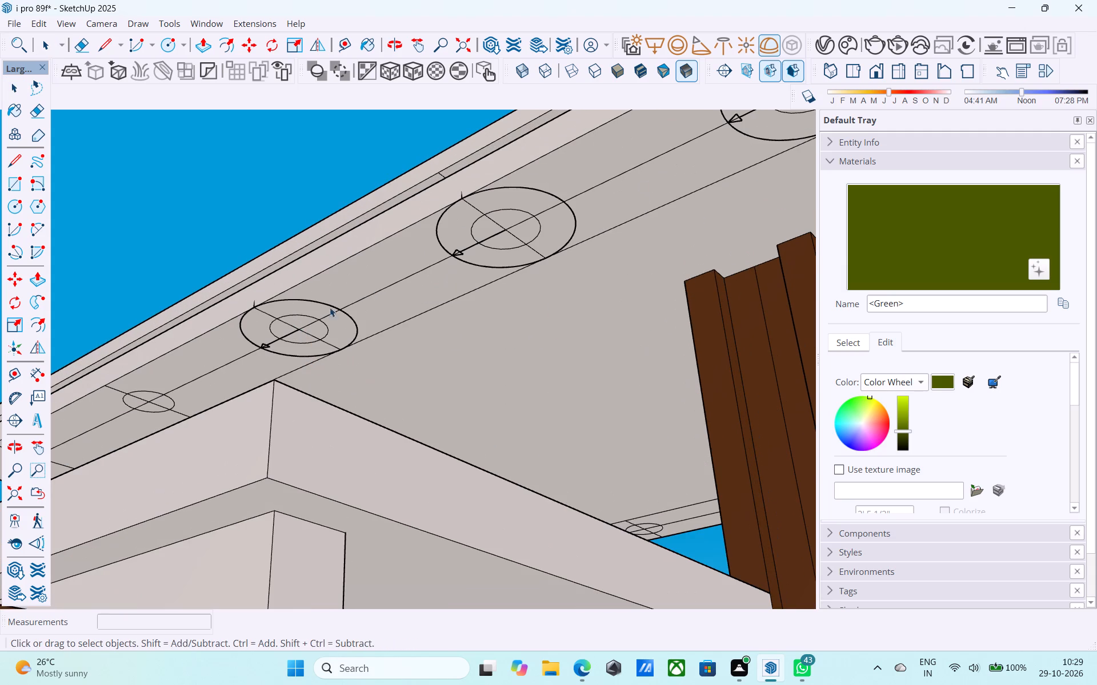
Place a Dome Light at the centre of the left side strip's rearmost circle.
click(766, 51)
scroll(753, 78, down, 3)
scroll(450, 304, down, 3)
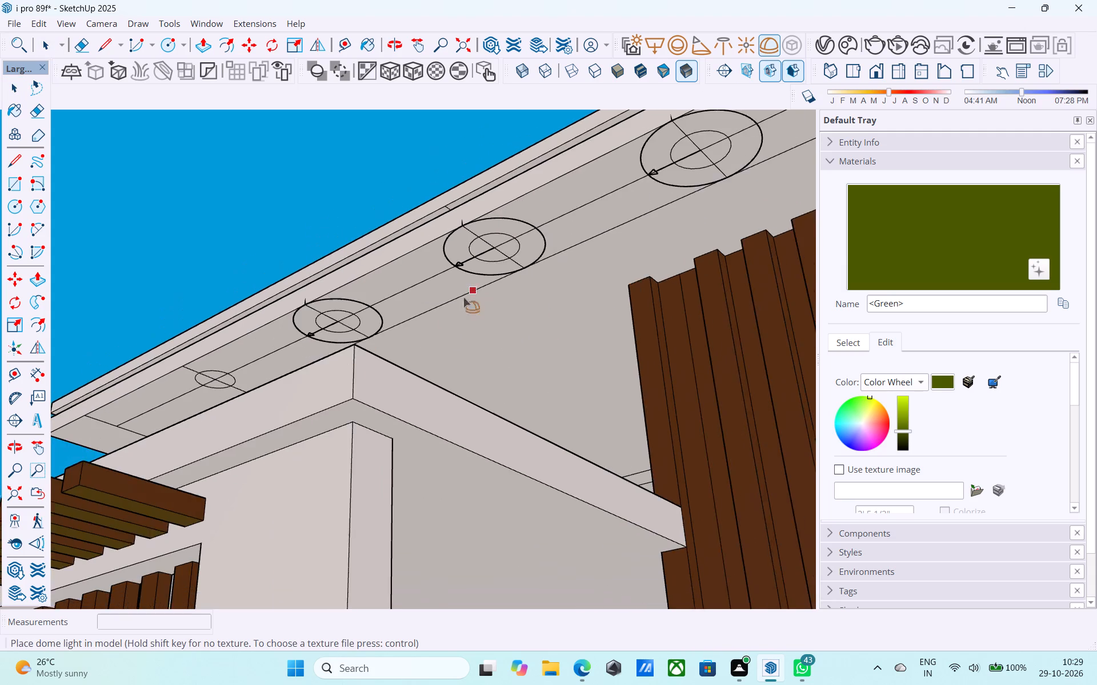
scroll(191, 404, up, 5)
click(229, 369)
Delete the three Omni Lights on the front strip and the one at the right side strip's frontmost circle.
scroll(227, 374, down, 2)
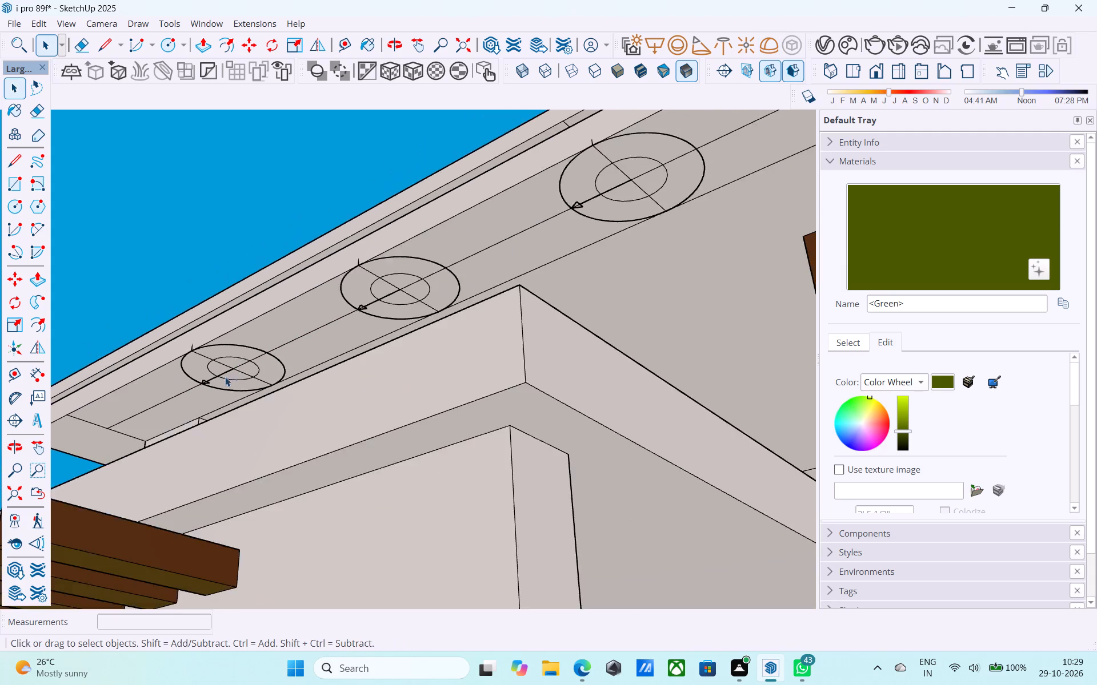
scroll(225, 377, down, 14)
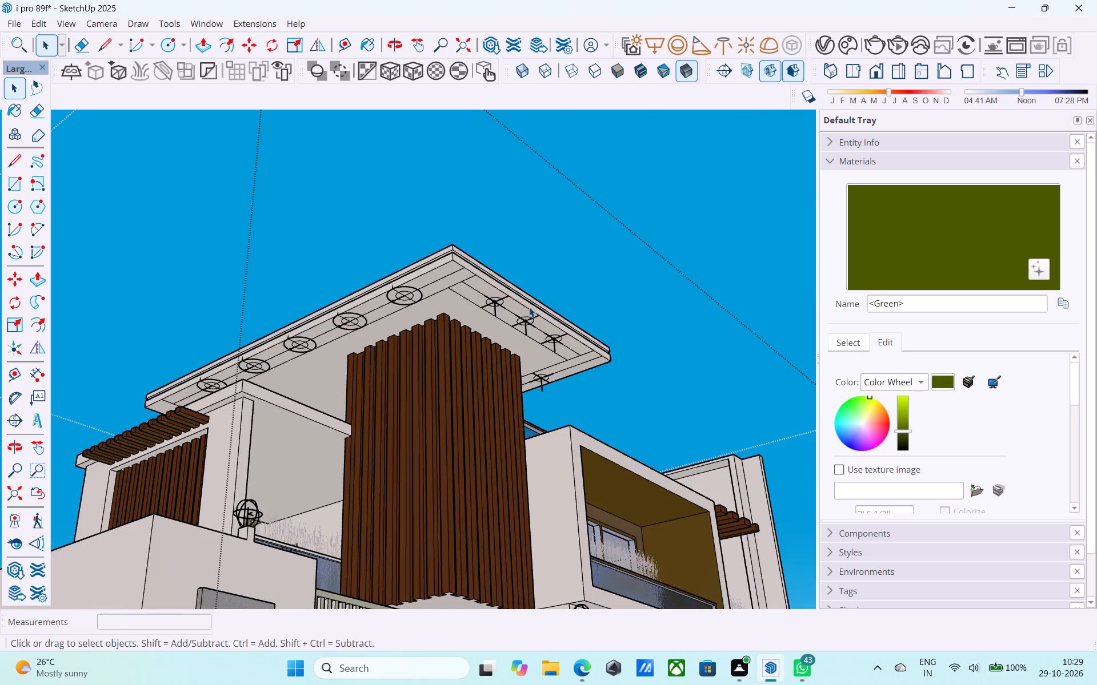
scroll(528, 305, up, 9)
key(space)
click(493, 300)
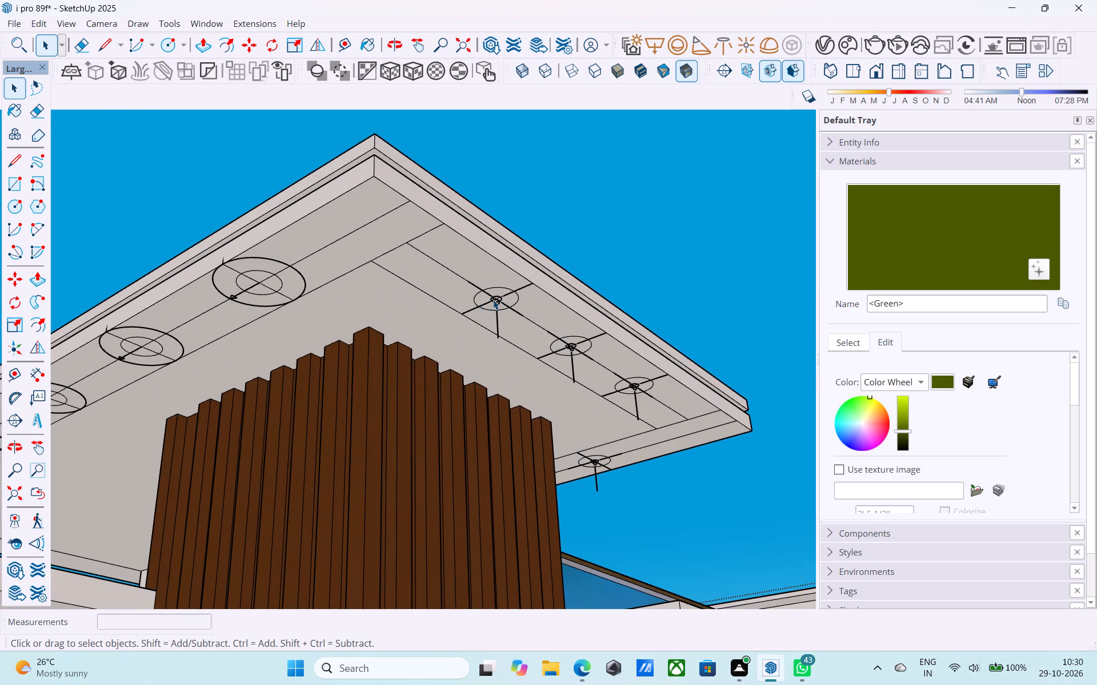
scroll(494, 300, up, 5)
click(501, 327)
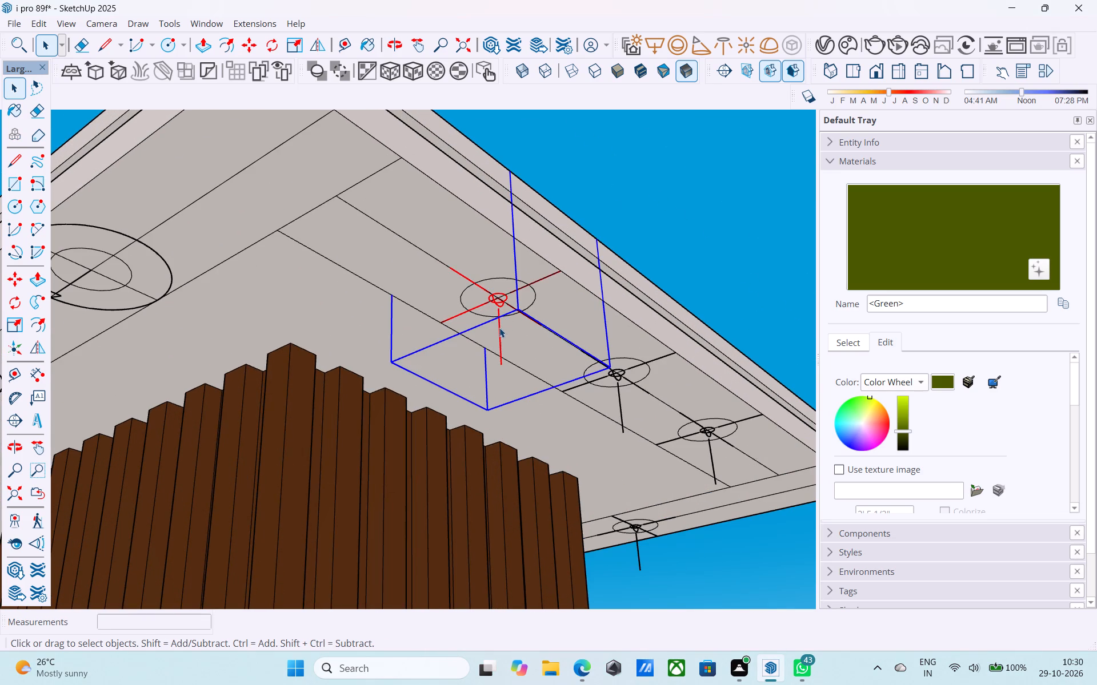
key(Delete)
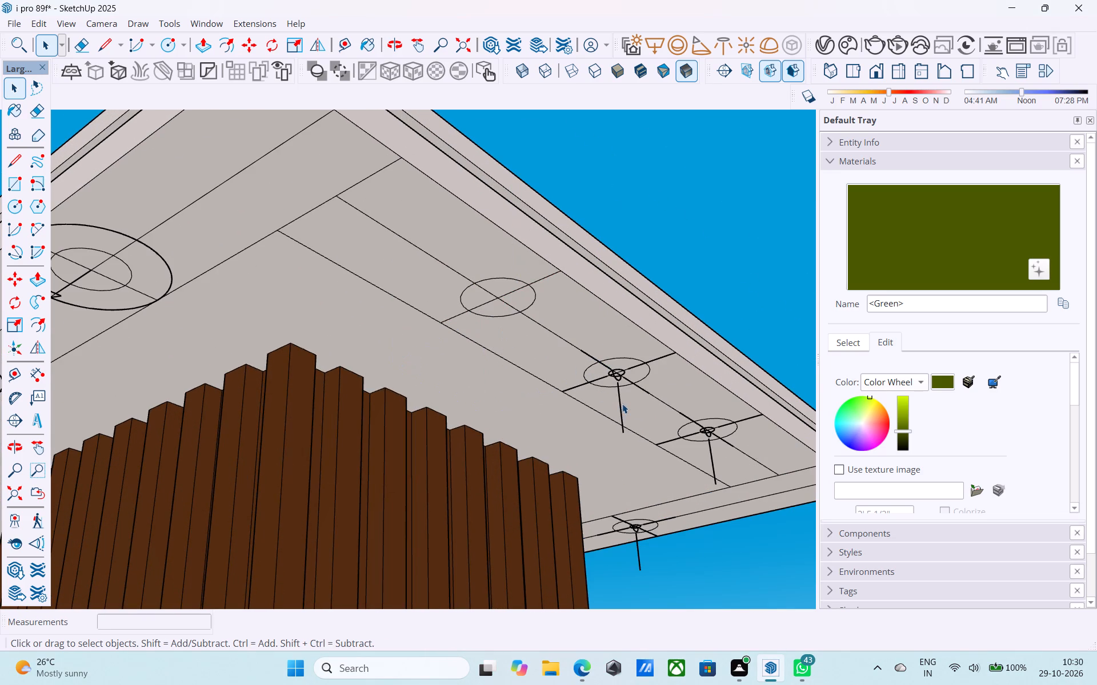
click(621, 404)
key(Delete)
click(712, 458)
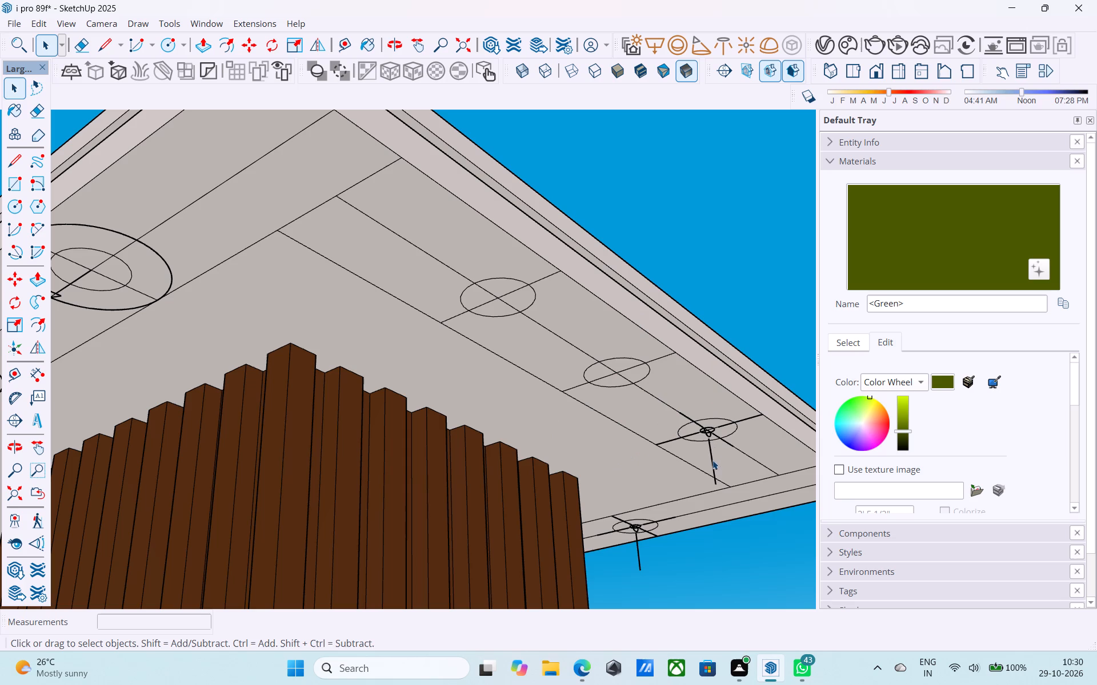
key(Delete)
click(638, 545)
key(Delete)
Place Dome Lights at the centres of the front strip's left, middle and right circles.
middle_drag(620, 482, 514, 484)
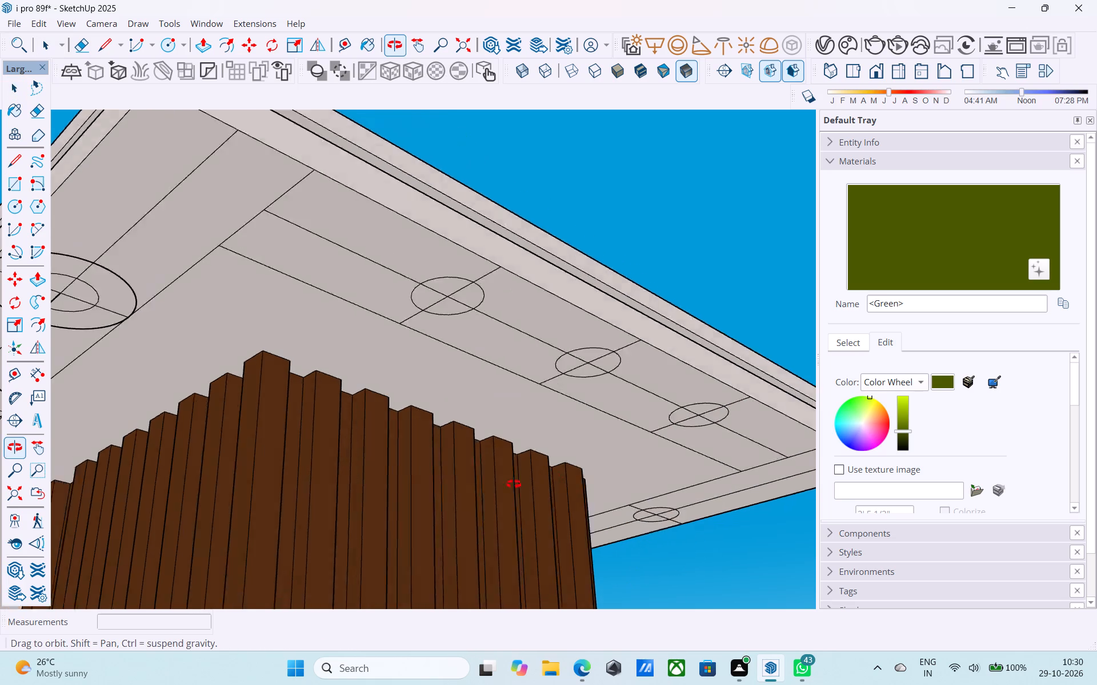
middle_drag(514, 484, 498, 450)
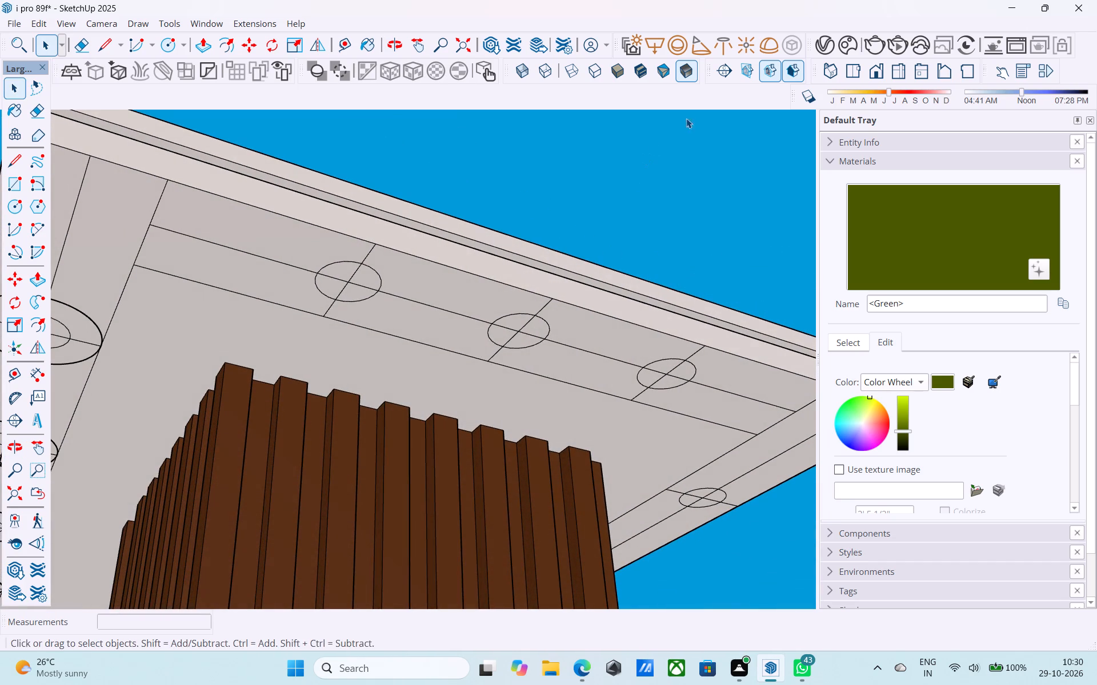
click(764, 51)
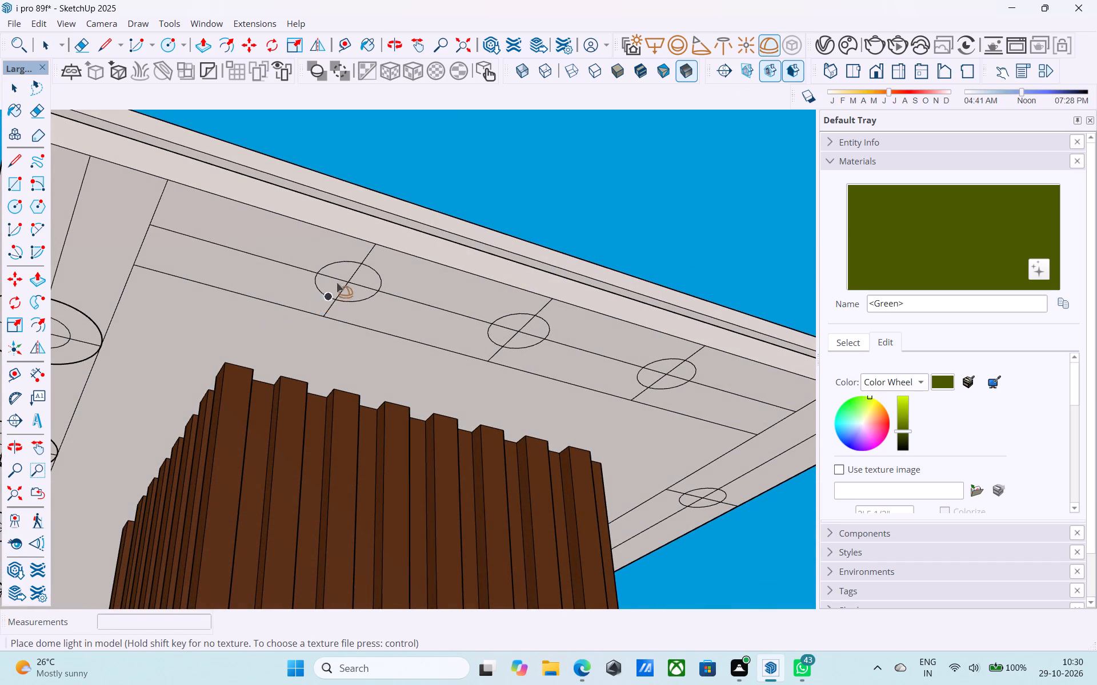
click(344, 282)
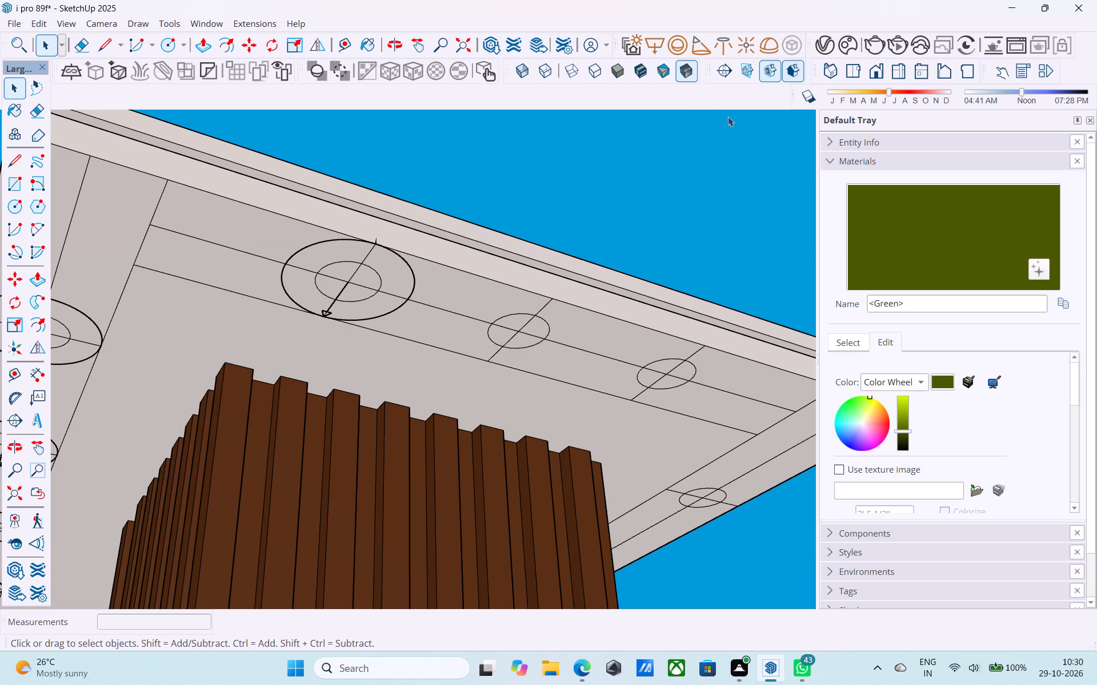
click(768, 38)
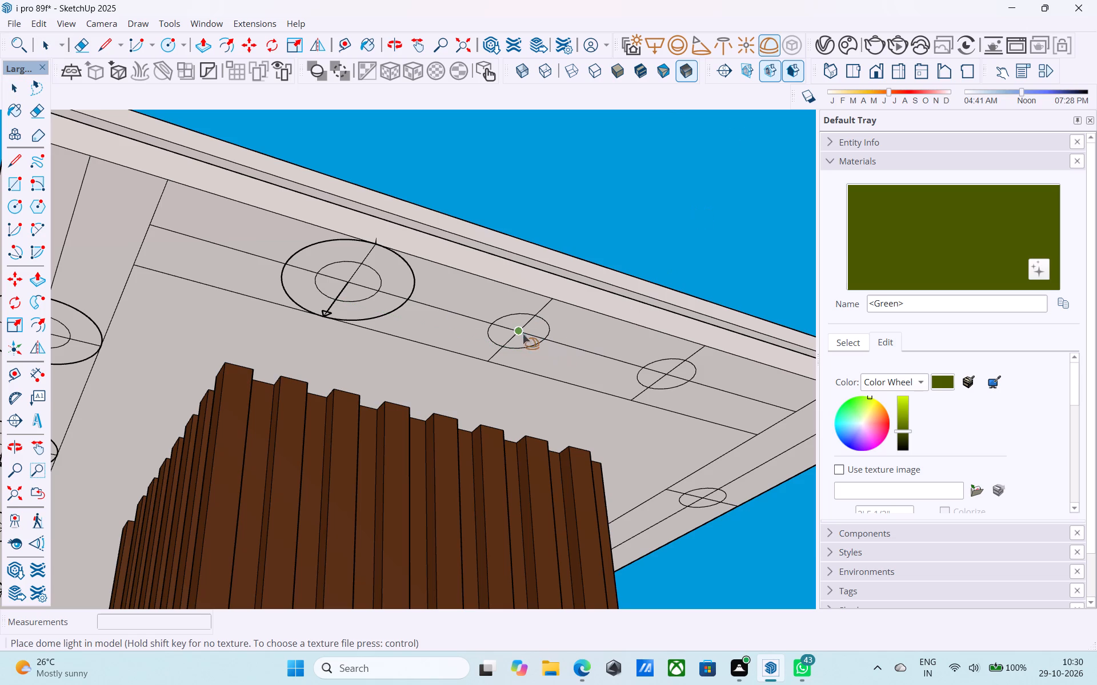
click(522, 334)
click(774, 44)
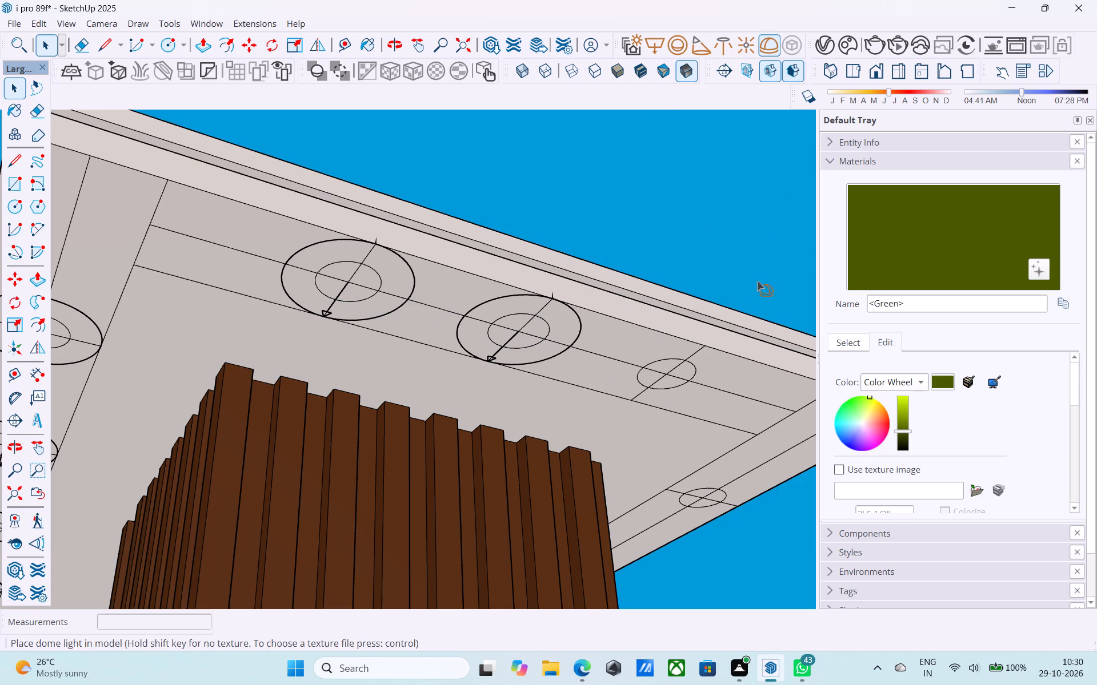
click(668, 374)
Place a Dome Light at the centre of the right side strip's frontmost circle.
scroll(526, 323, down, 8)
middle_drag(585, 389, 401, 393)
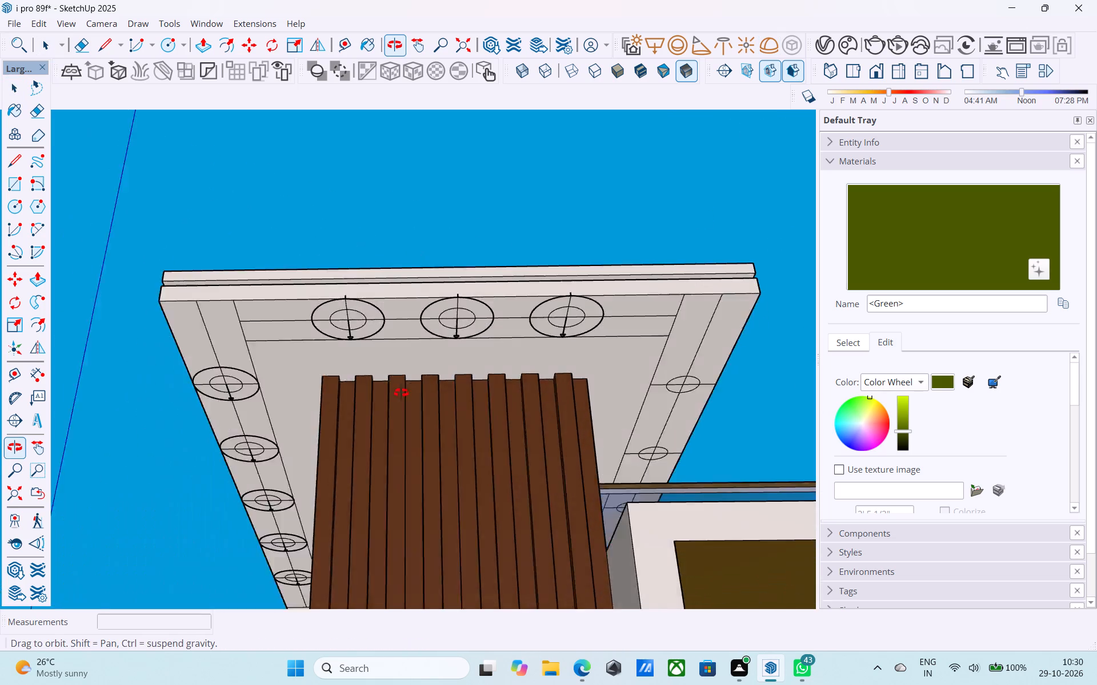
middle_drag(401, 393, 202, 471)
click(782, 38)
click(763, 41)
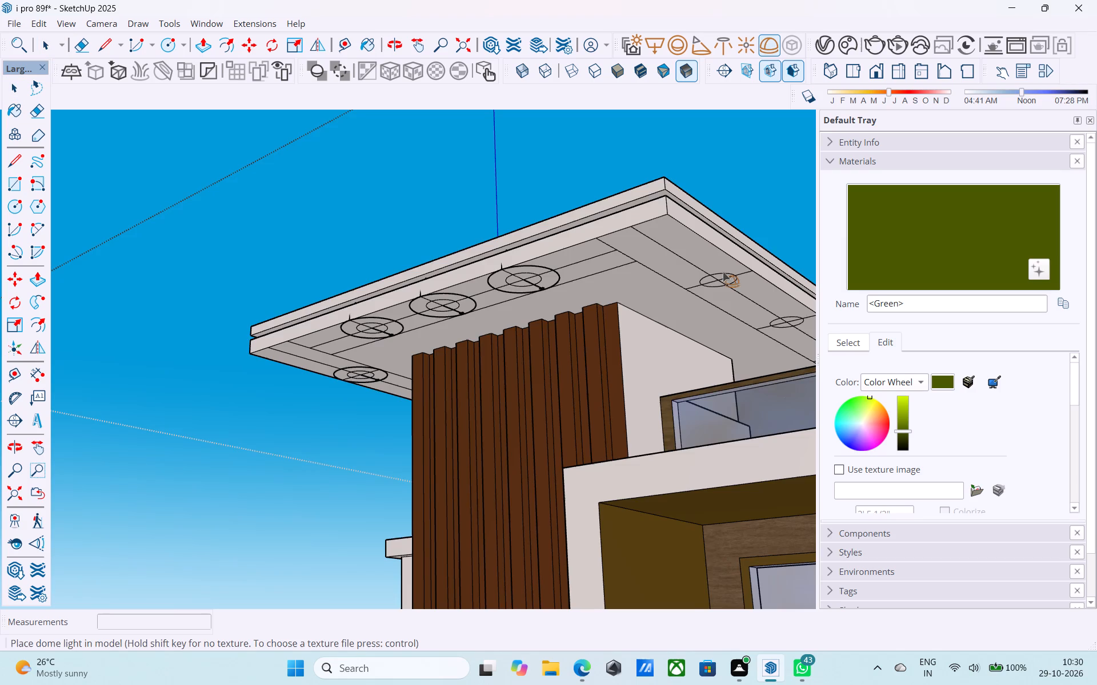
scroll(706, 297, up, 8)
click(726, 270)
Place Dome Lights at the centres of the right side strip's second and third circles from the front.
scroll(525, 260, down, 8)
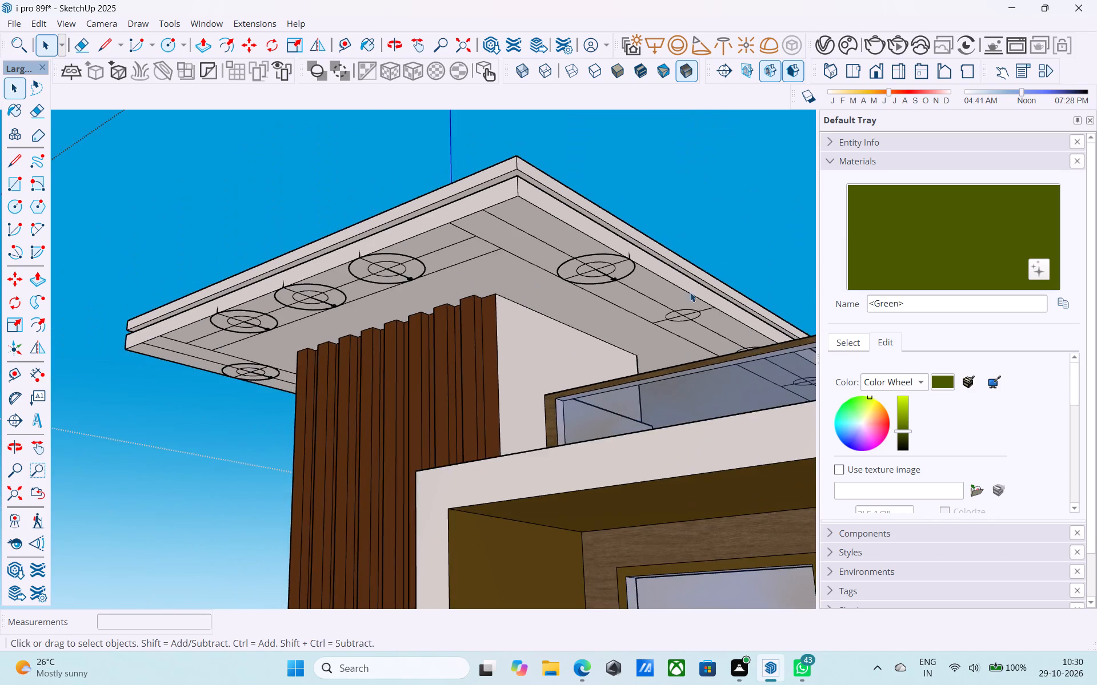
middle_drag(719, 301, 735, 329)
click(764, 46)
scroll(694, 348, up, 3)
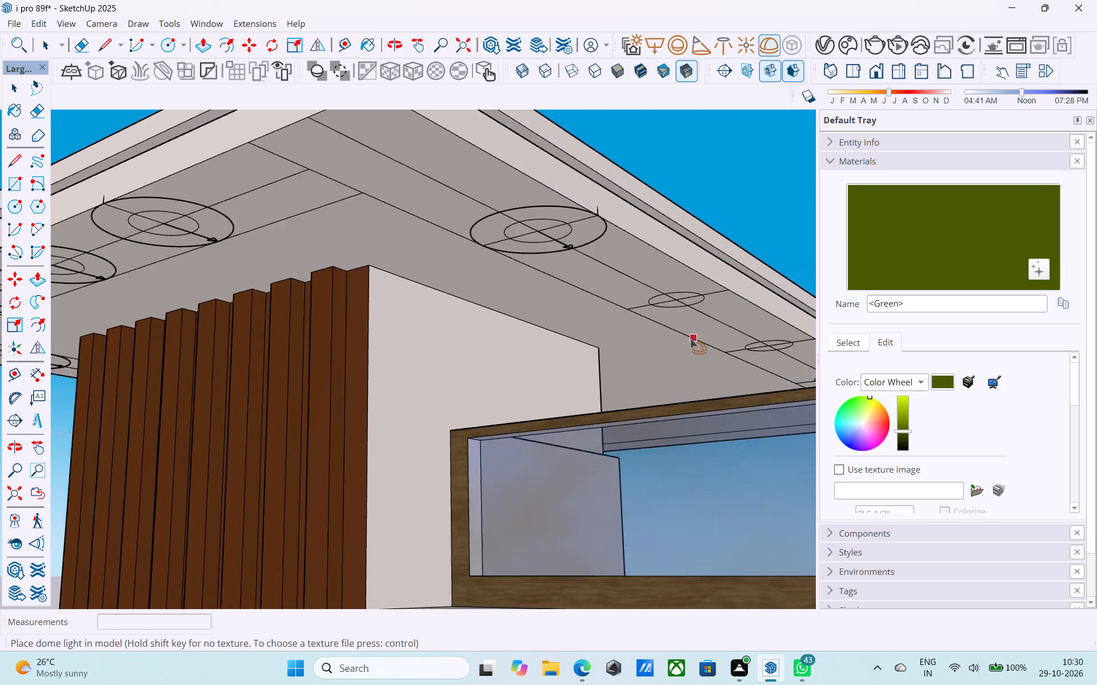
scroll(690, 339, up, 6)
click(671, 283)
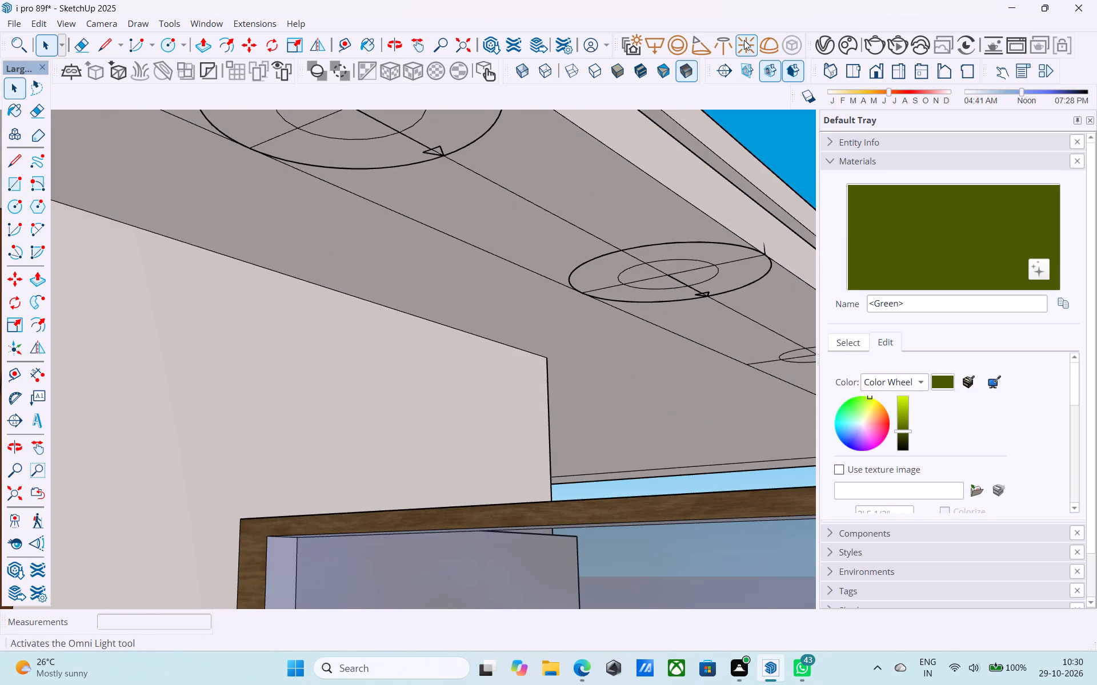
click(766, 43)
scroll(540, 258, down, 8)
middle_drag(591, 298, 699, 305)
scroll(682, 321, up, 12)
click(639, 329)
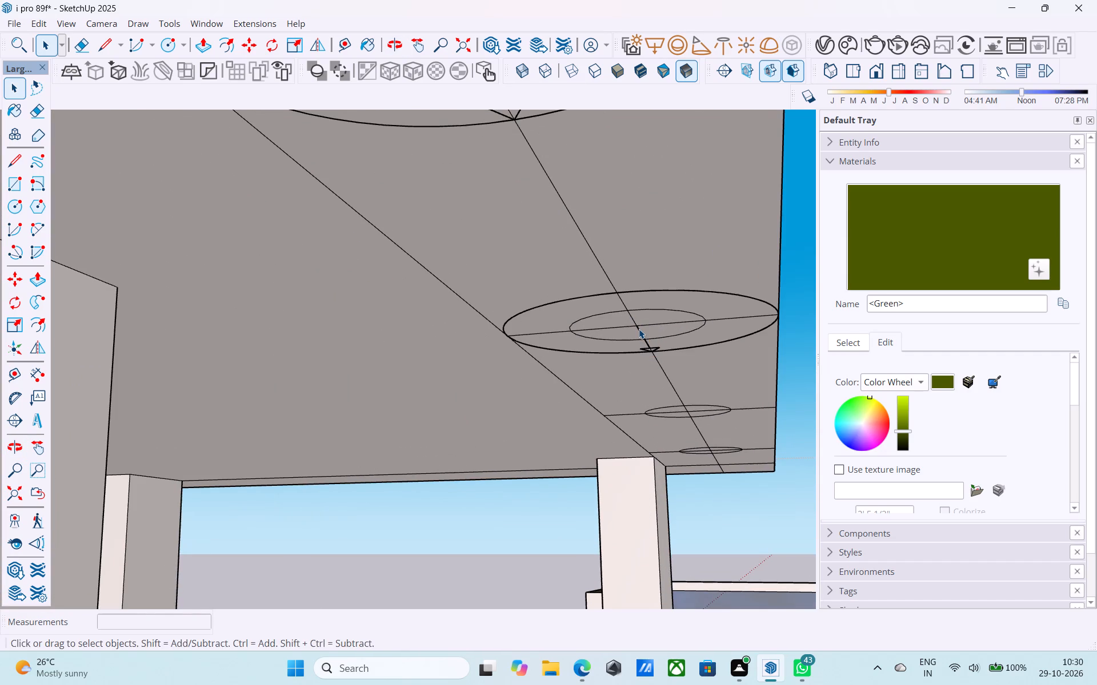
Place Dome Lights at the centres of the right side strip's fourth and fifth circles from the front.
click(773, 50)
scroll(664, 284, down, 4)
middle_drag(642, 322, 146, 398)
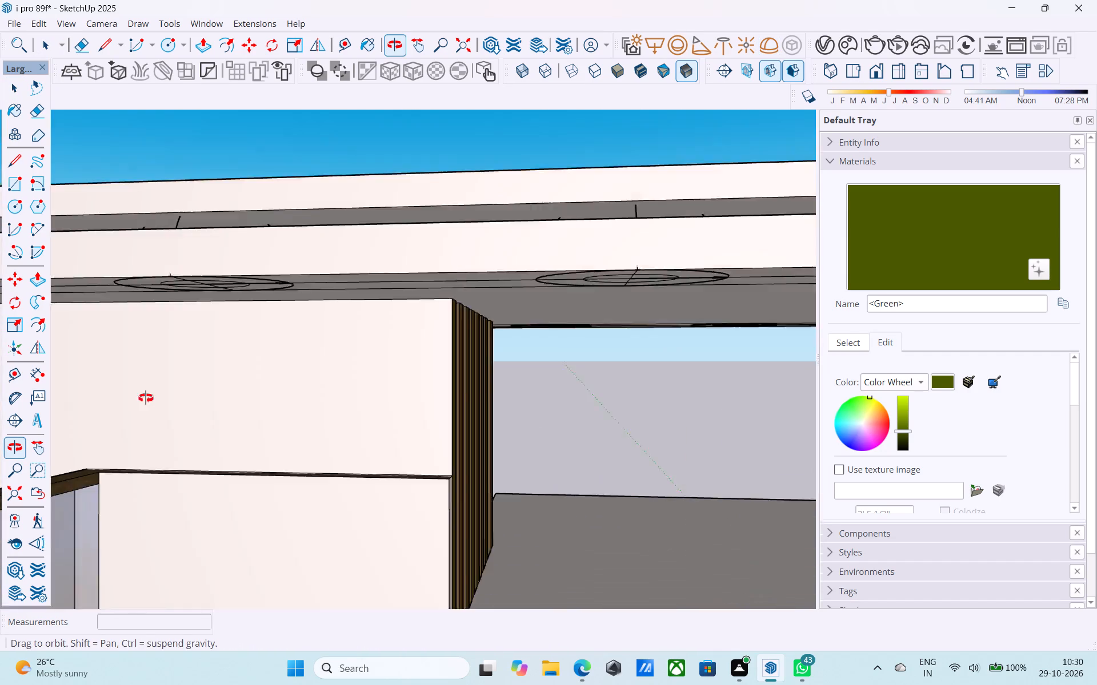
middle_drag(146, 398, 136, 400)
scroll(185, 394, down, 8)
middle_drag(654, 411, 477, 407)
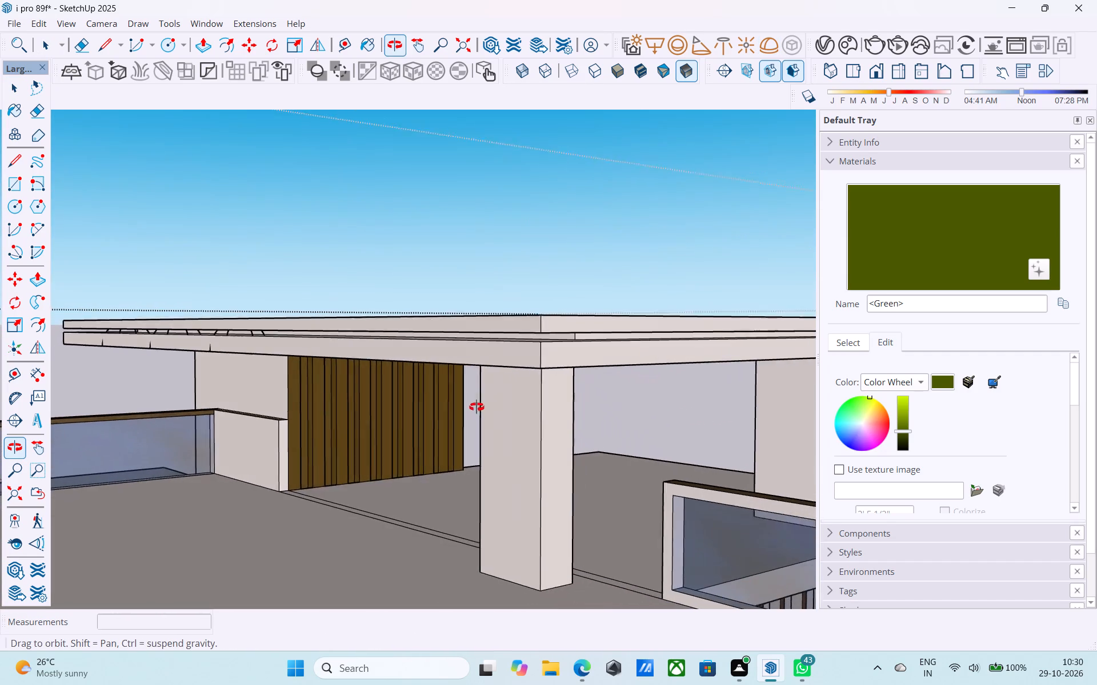
middle_drag(477, 407, 473, 403)
scroll(209, 333, up, 12)
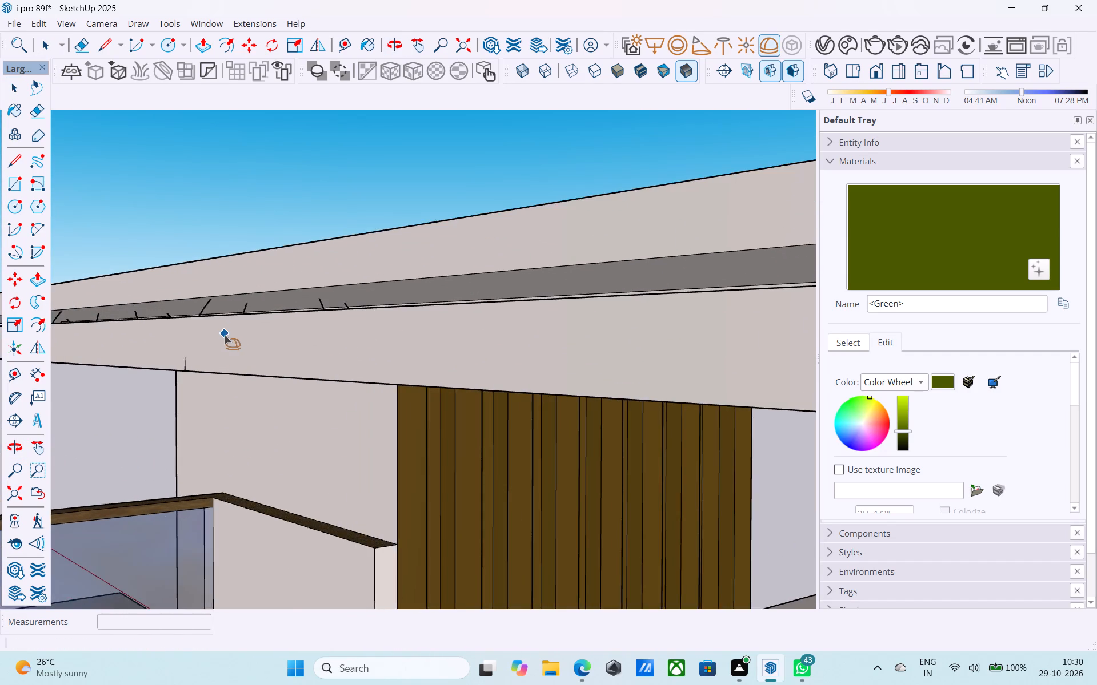
scroll(277, 382, down, 3)
middle_drag(282, 388, 299, 406)
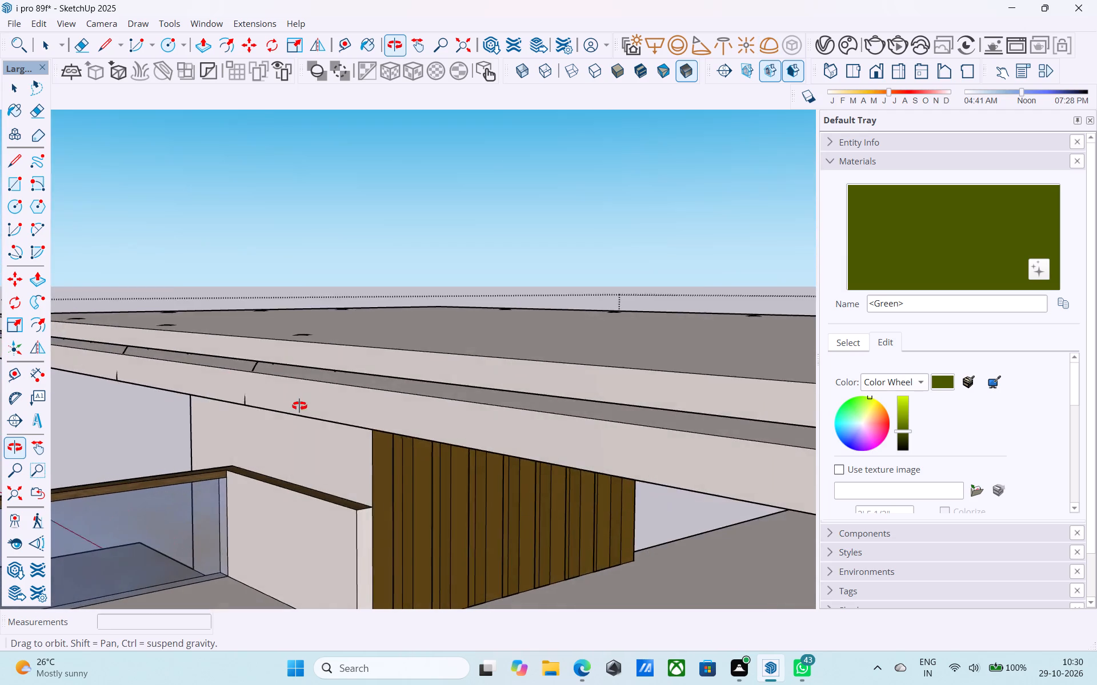
middle_drag(299, 406, 300, 469)
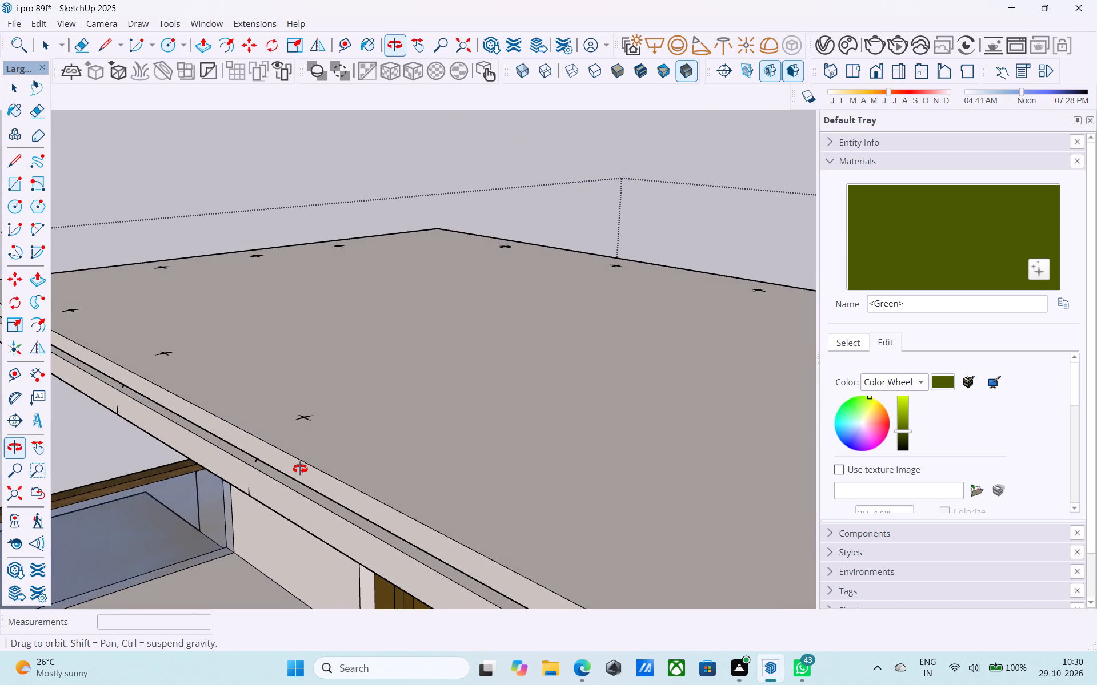
middle_drag(300, 469, 268, 341)
scroll(256, 344, down, 2)
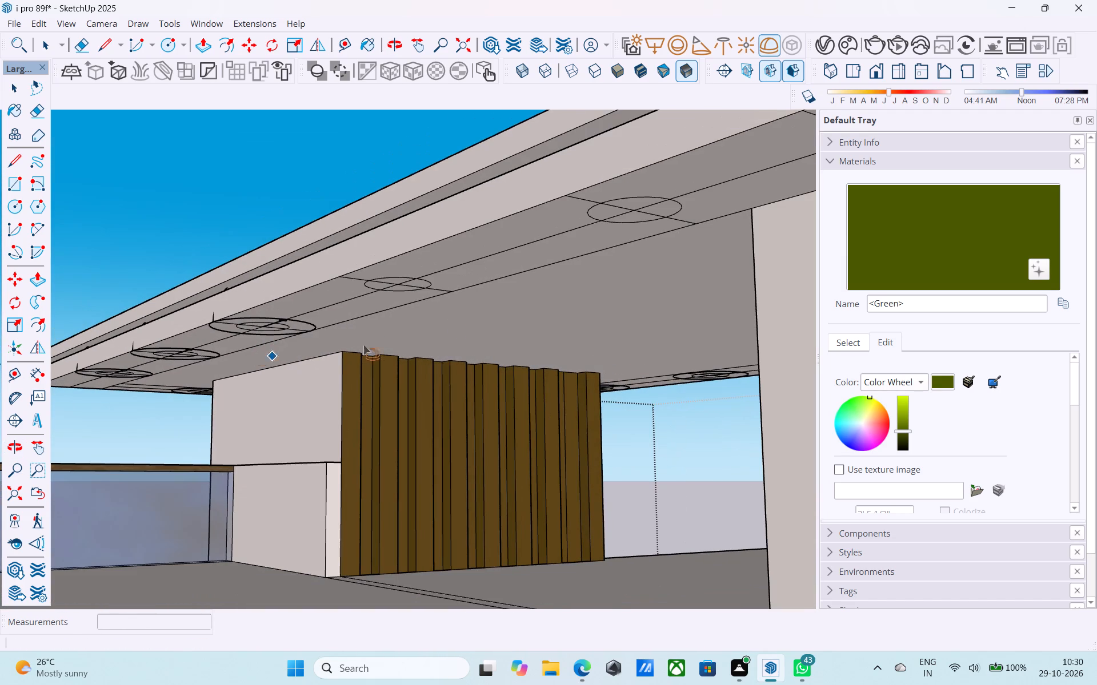
click(397, 287)
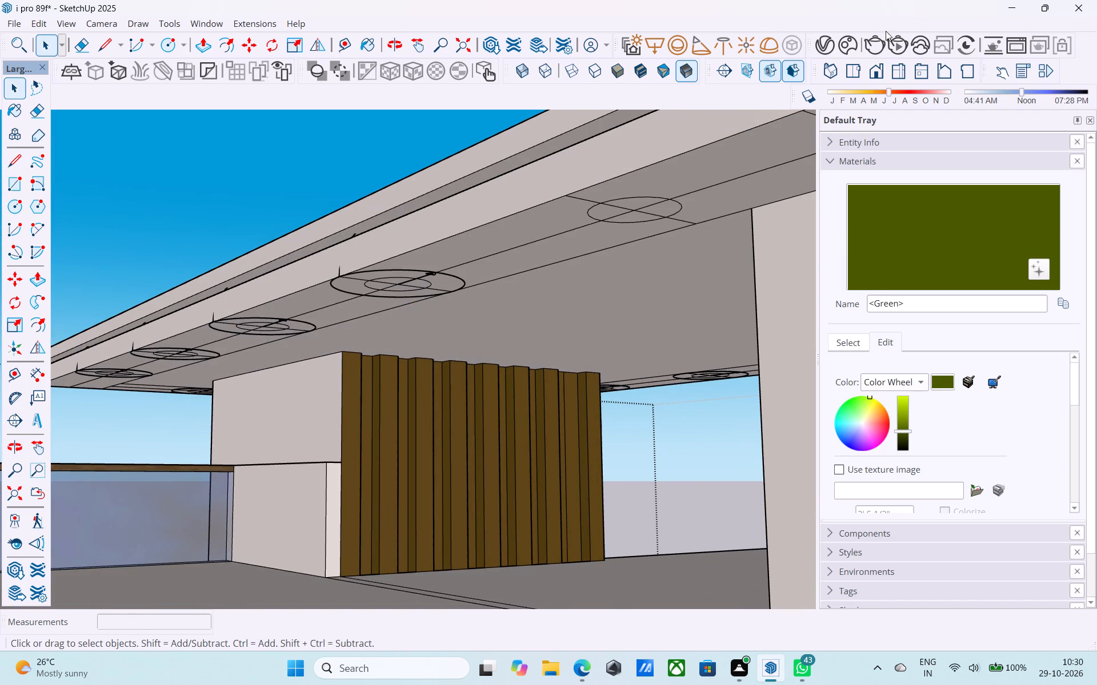
click(766, 49)
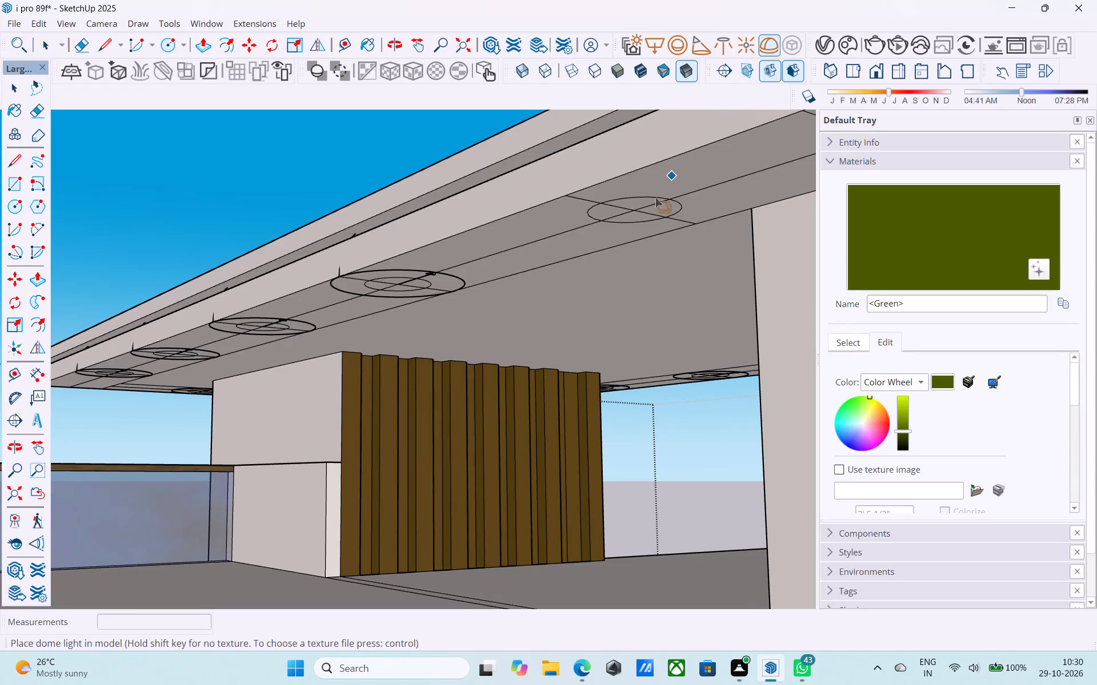
click(630, 213)
Save the model, purging its unused items.
scroll(565, 260, down, 9)
middle_drag(554, 272, 597, 391)
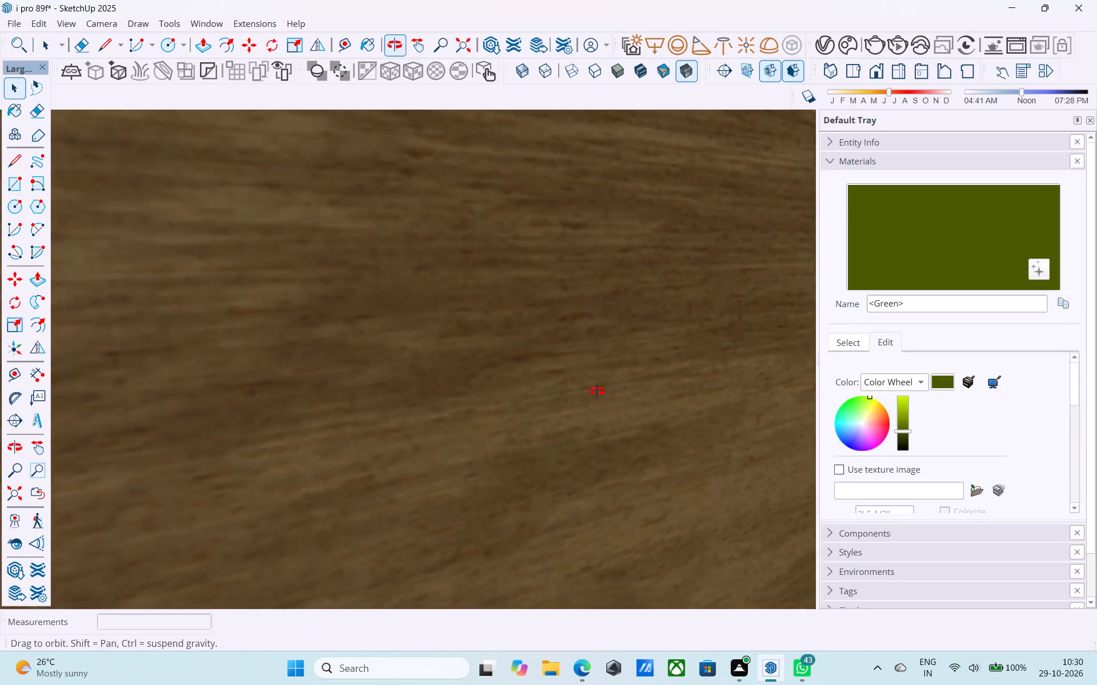
middle_drag(597, 391, 578, 422)
scroll(574, 422, down, 20)
scroll(574, 422, down, 17)
key(space)
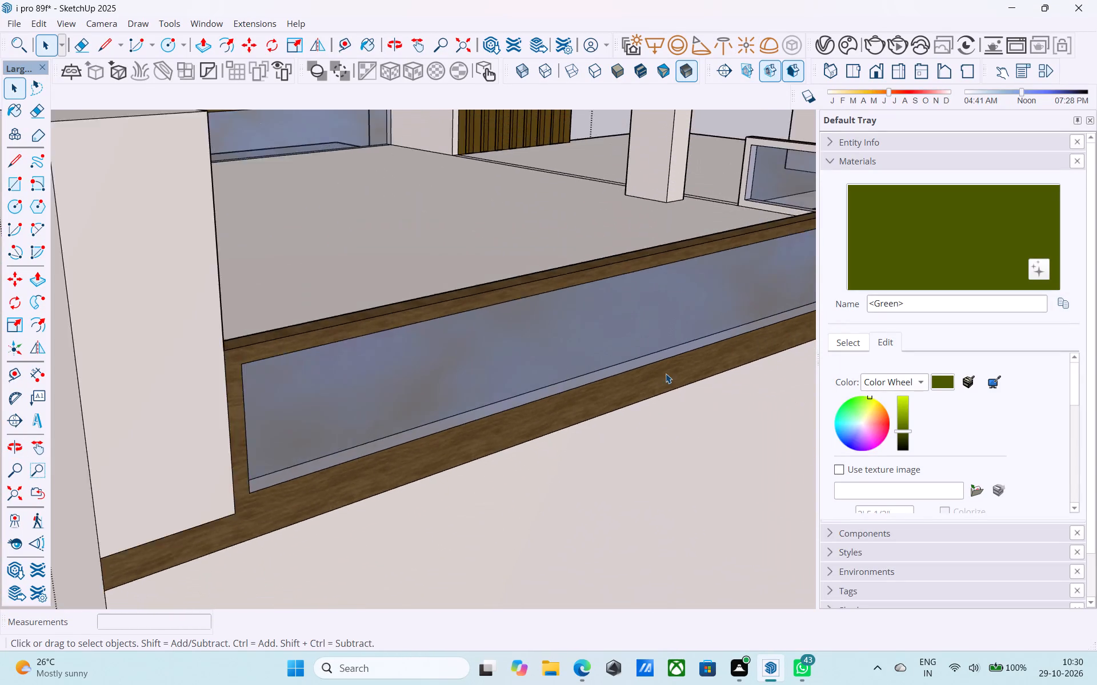
scroll(666, 373, down, 17)
middle_drag(665, 385, 723, 365)
key(ctrl+s)
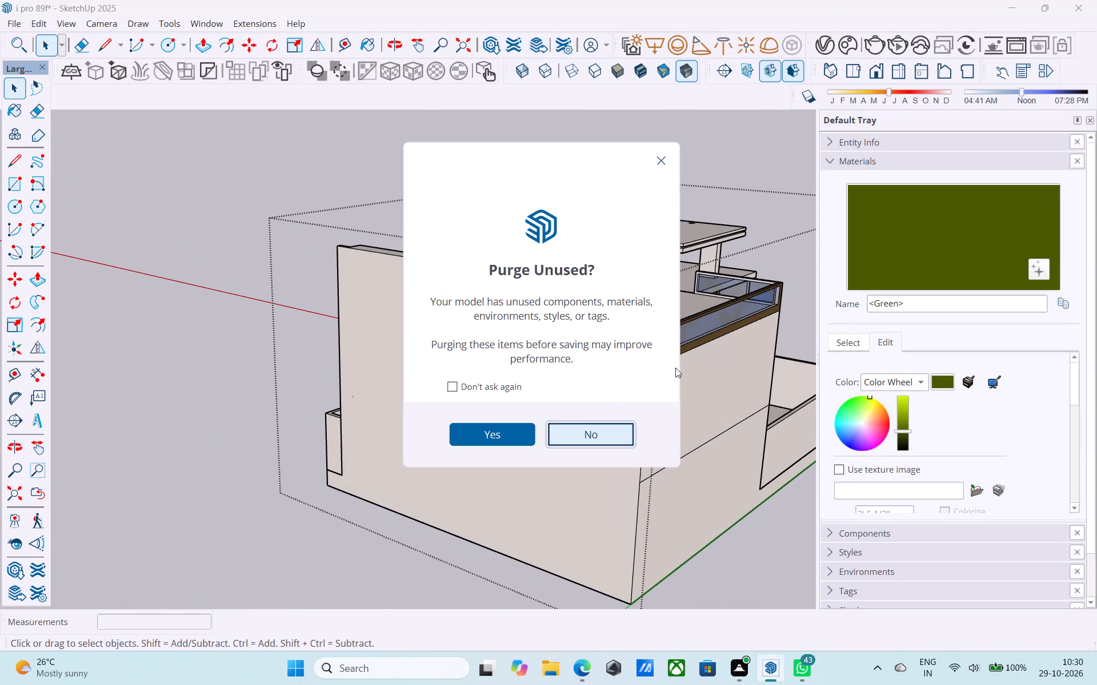
click(522, 430)
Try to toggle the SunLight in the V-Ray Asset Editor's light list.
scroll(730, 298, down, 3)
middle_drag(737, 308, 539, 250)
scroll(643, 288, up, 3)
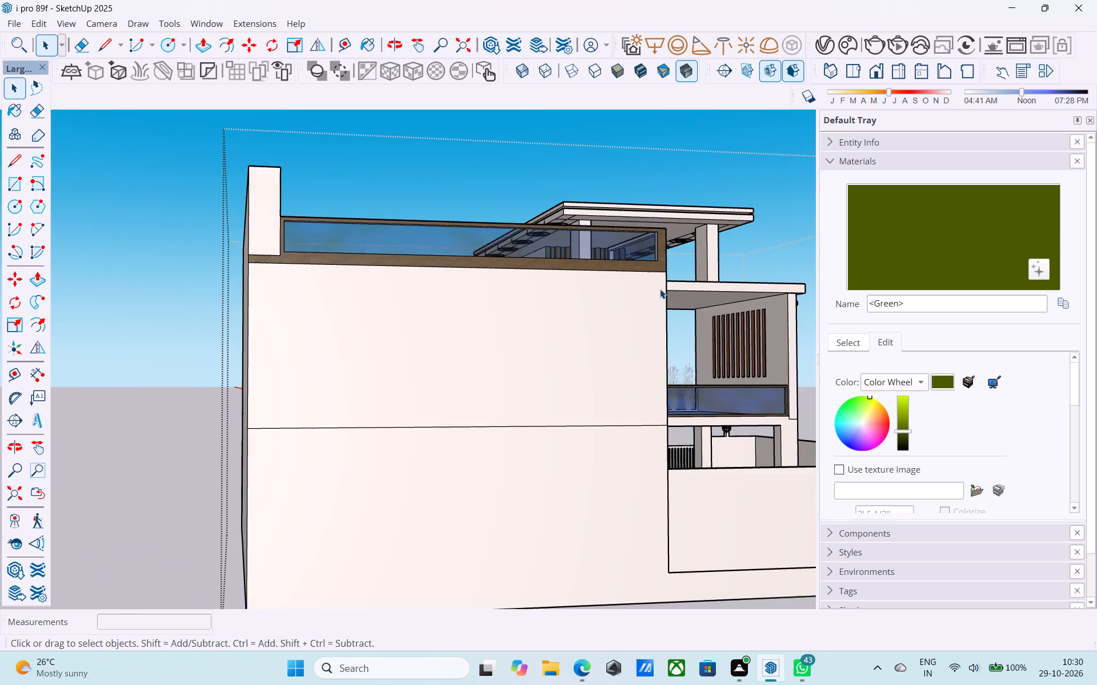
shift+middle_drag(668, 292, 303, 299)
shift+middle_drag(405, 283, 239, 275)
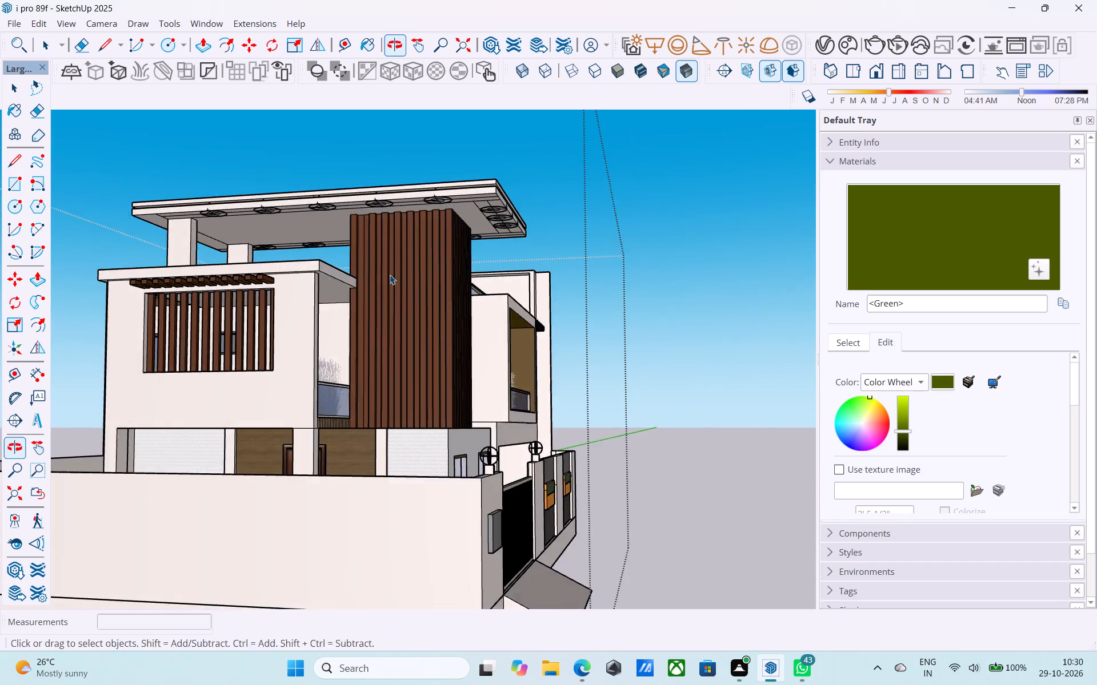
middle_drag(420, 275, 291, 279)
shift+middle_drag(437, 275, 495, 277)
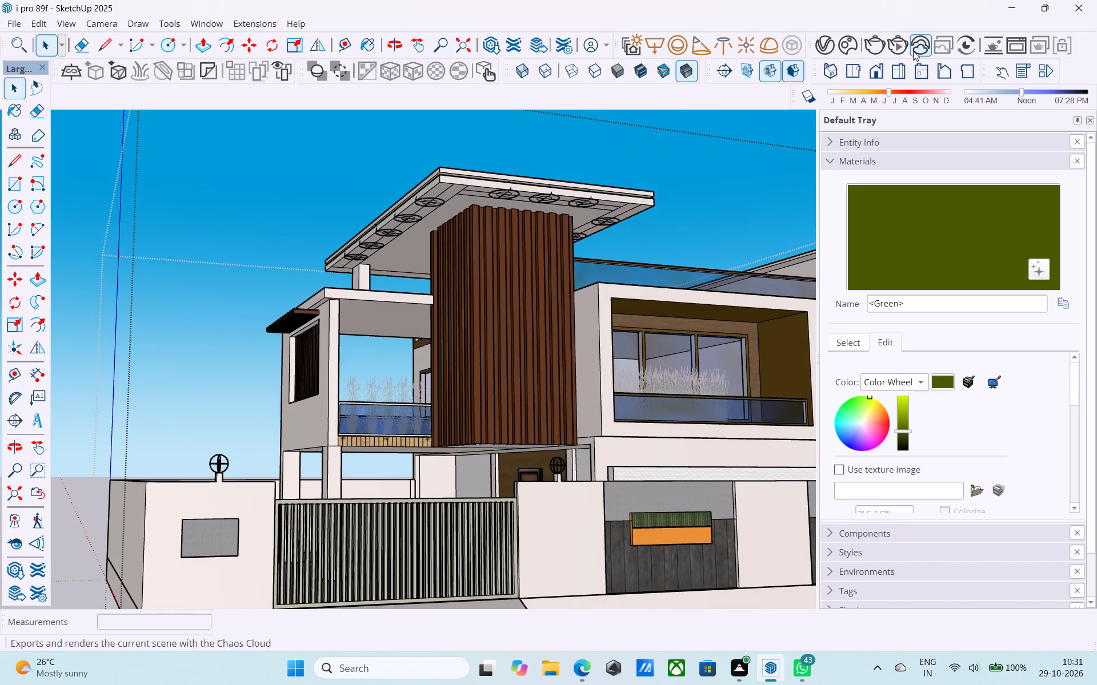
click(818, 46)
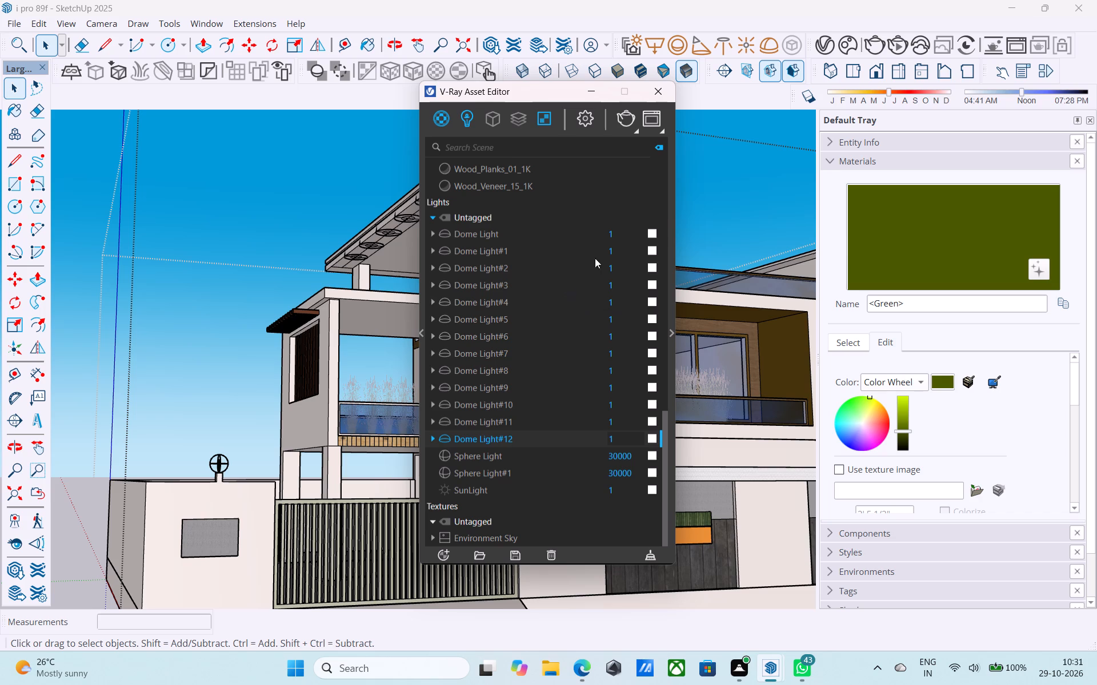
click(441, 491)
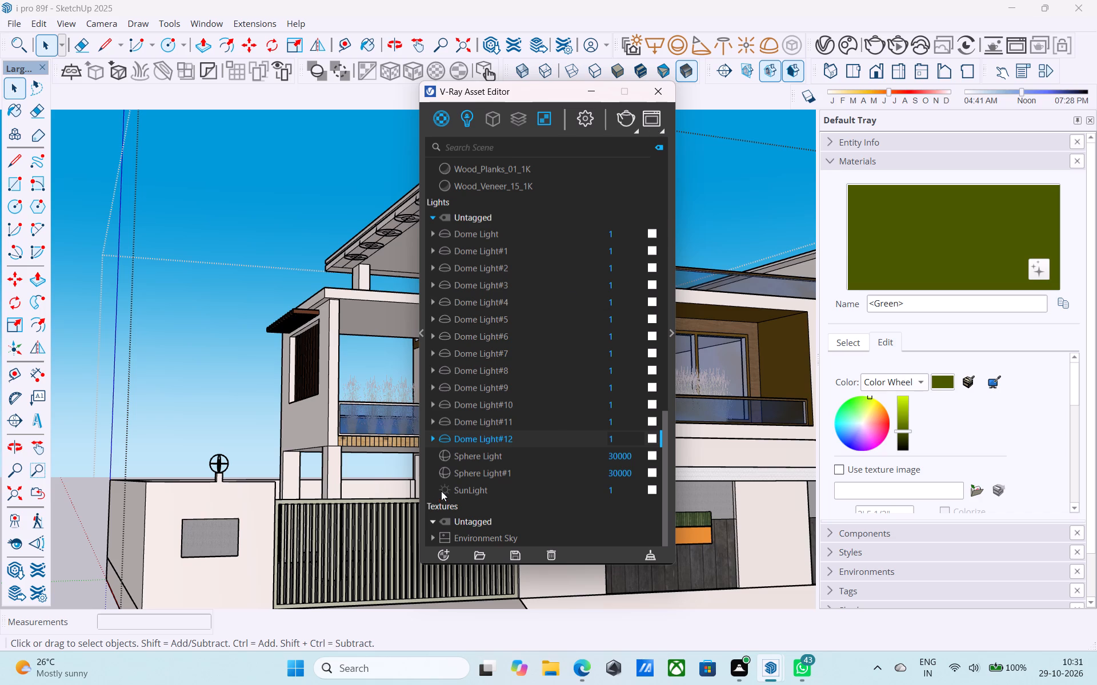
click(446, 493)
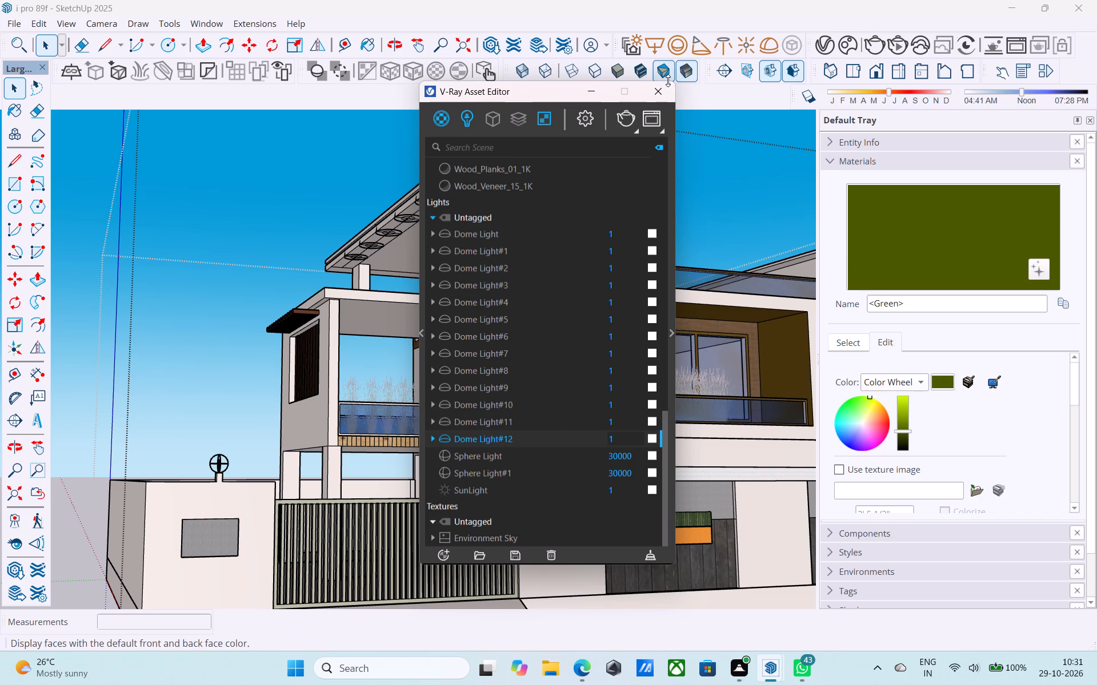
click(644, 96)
Exit the house group's editing and save the model.
middle_drag(652, 198, 645, 171)
scroll(648, 182, down, 2)
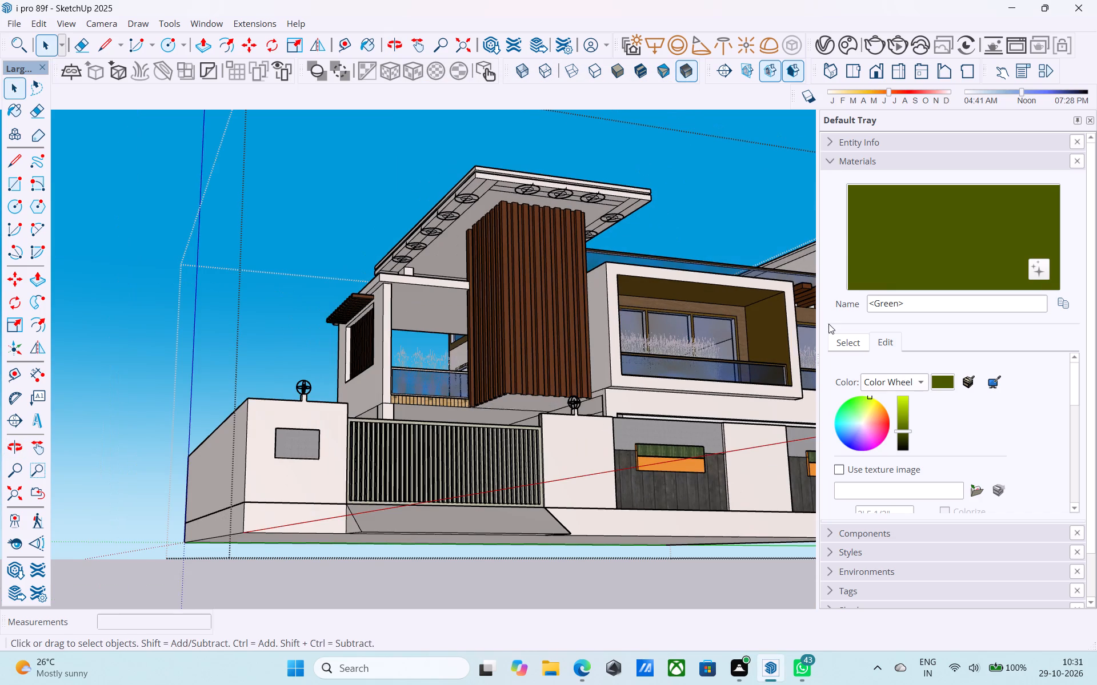
middle_drag(671, 245, 672, 282)
shift+middle_drag(672, 282, 668, 301)
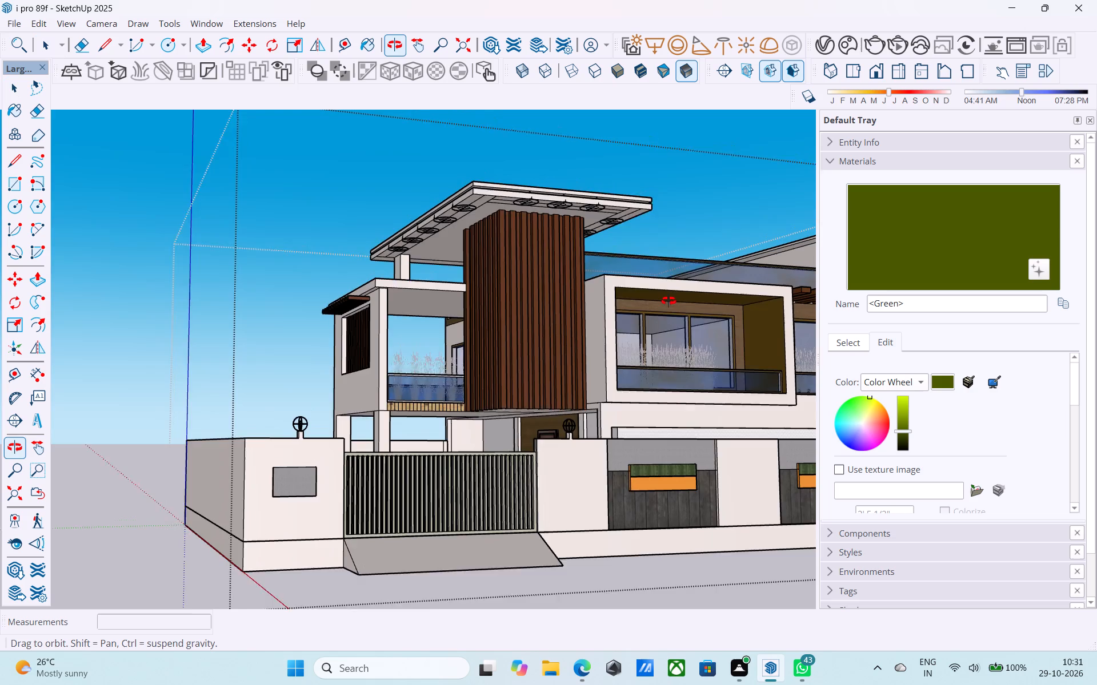
shift+middle_drag(668, 301, 669, 311)
shift+middle_drag(669, 311, 668, 339)
middle_drag(680, 338, 623, 329)
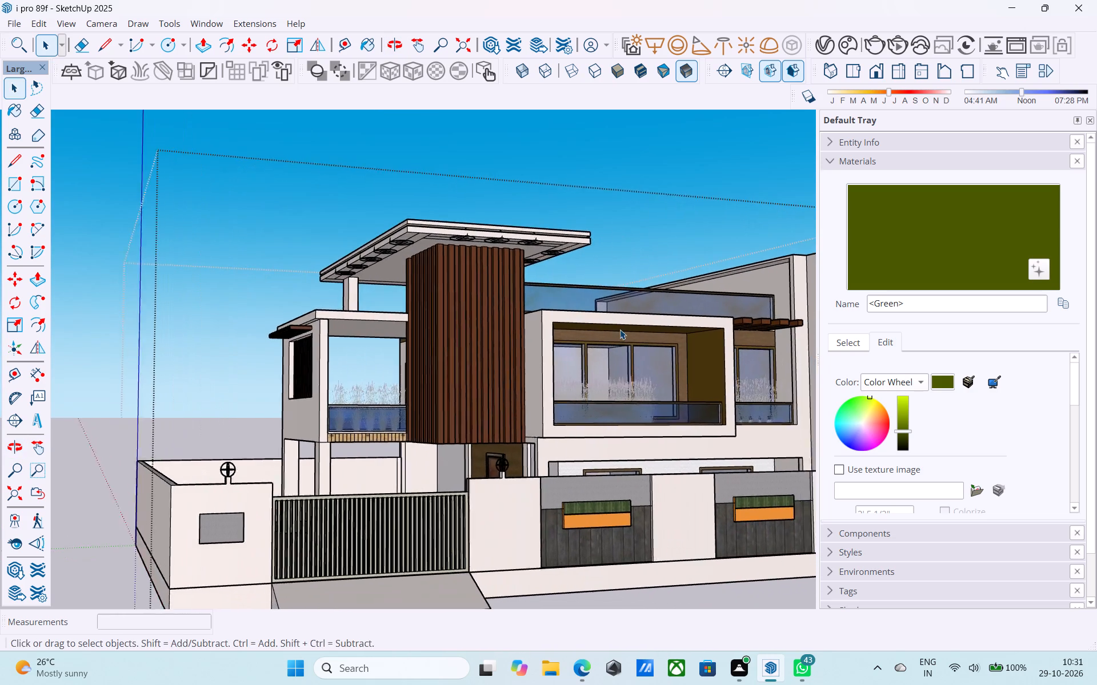
scroll(620, 329, down, 2)
middle_drag(638, 342, 552, 361)
click(705, 202)
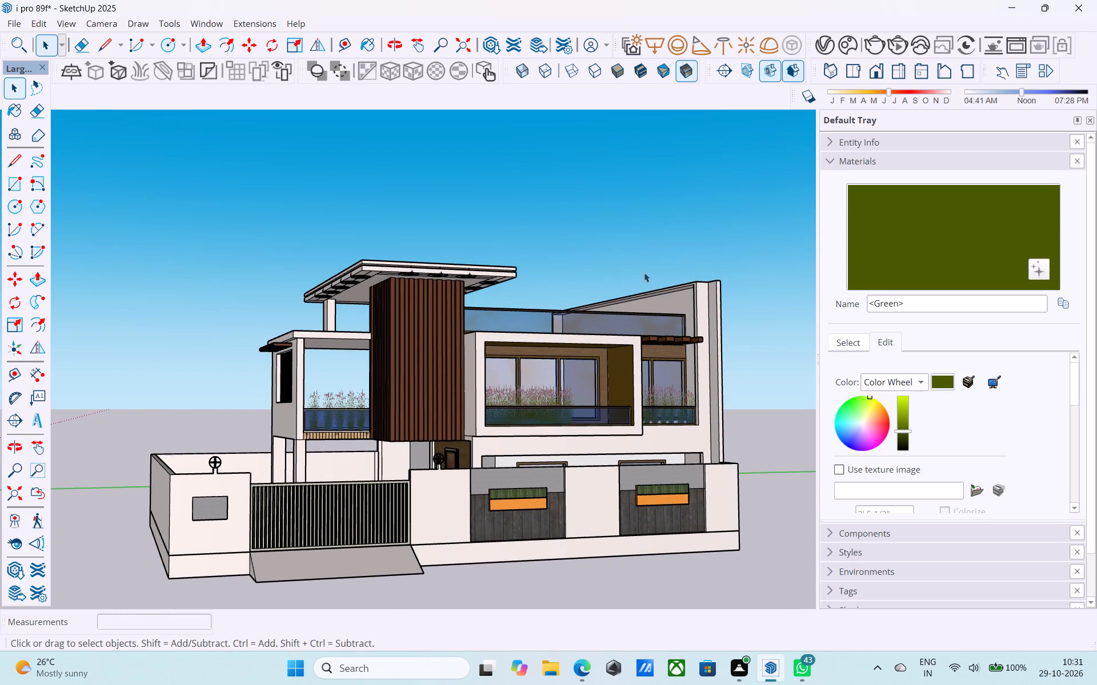
key(ctrl+s)
Render the whole house from the street side in V-Ray and review the lighting.
middle_drag(644, 268, 654, 226)
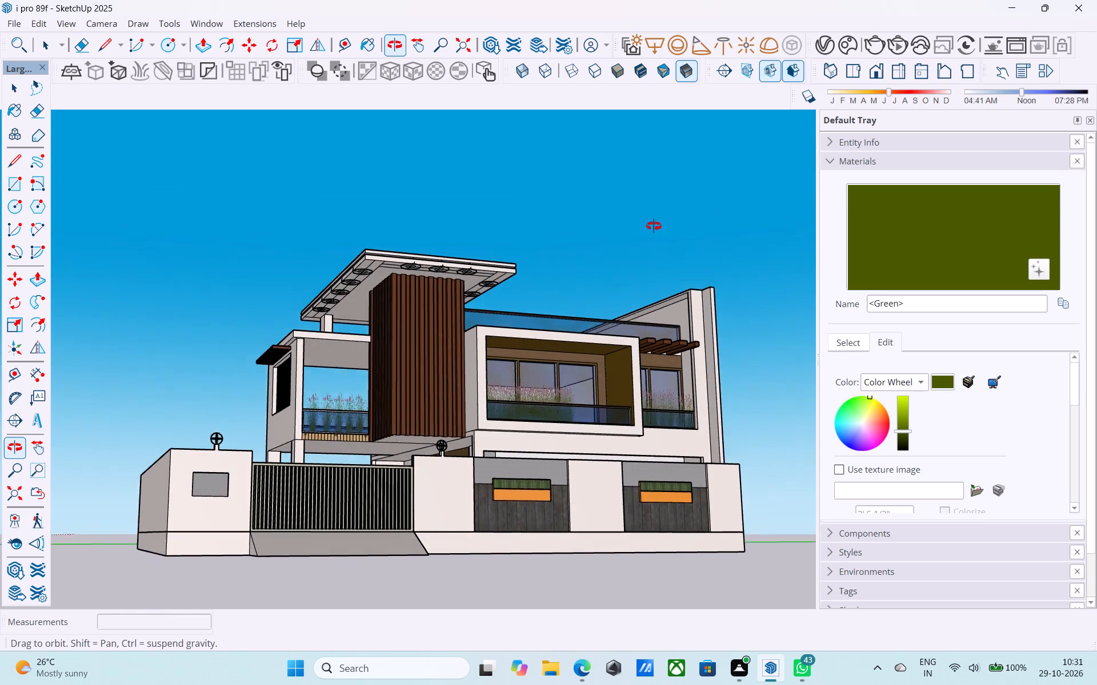
middle_drag(654, 226, 654, 226)
middle_drag(654, 226, 637, 225)
scroll(637, 225, down, 2)
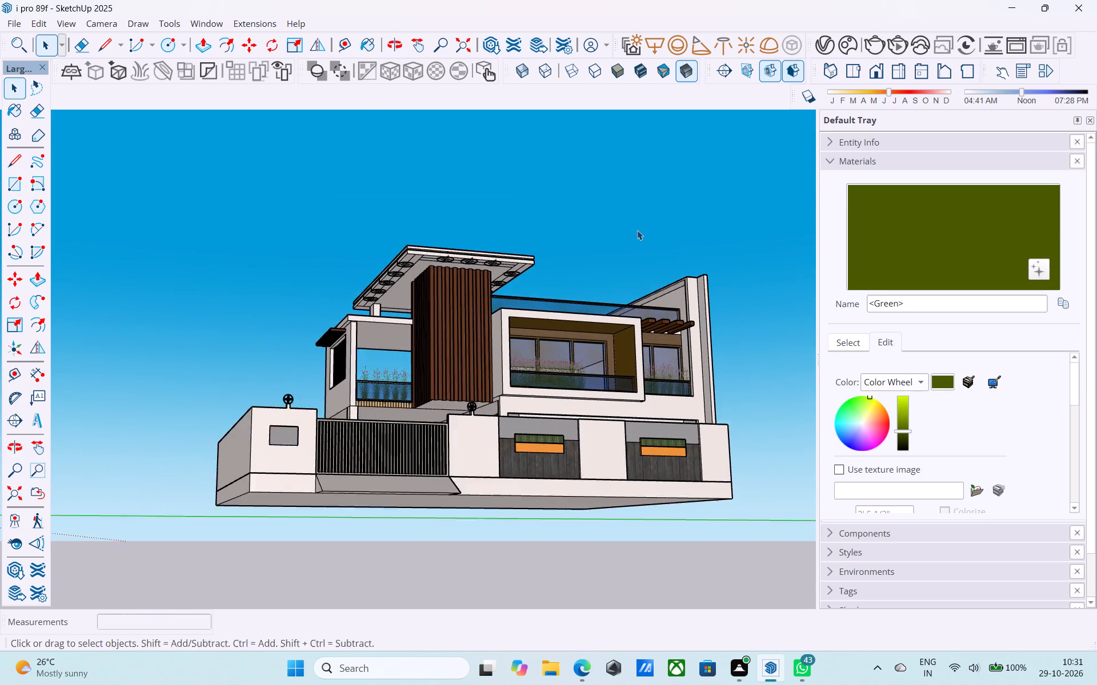
scroll(637, 230, down, 1)
middle_drag(637, 239, 639, 267)
scroll(602, 252, up, 2)
middle_drag(602, 252, 617, 243)
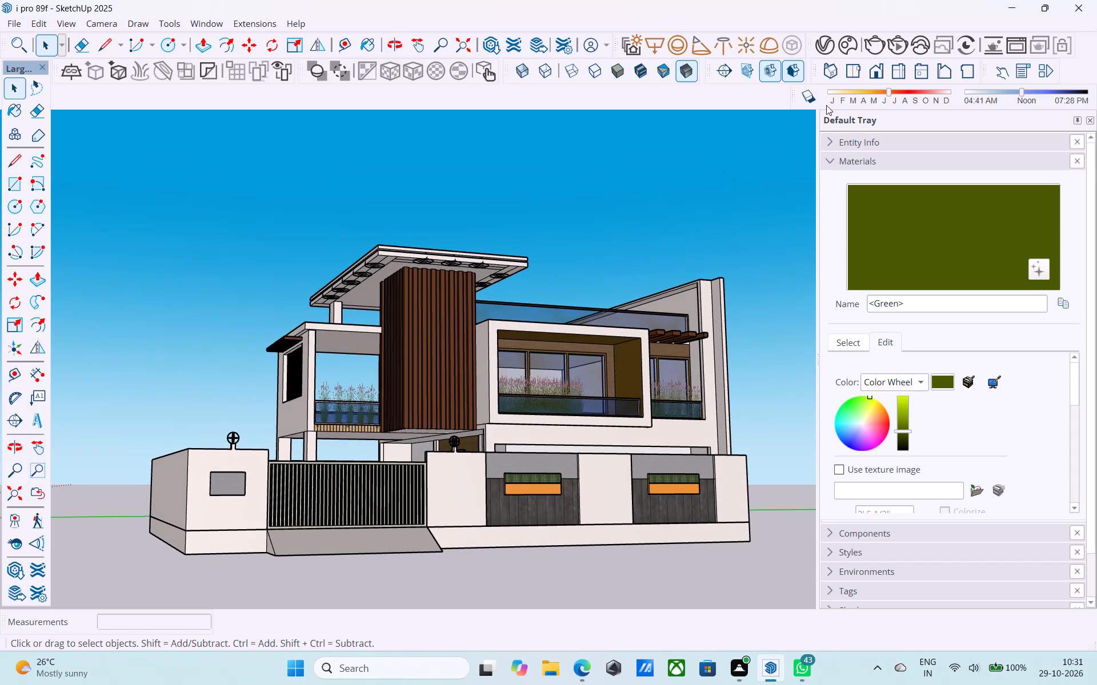
click(878, 39)
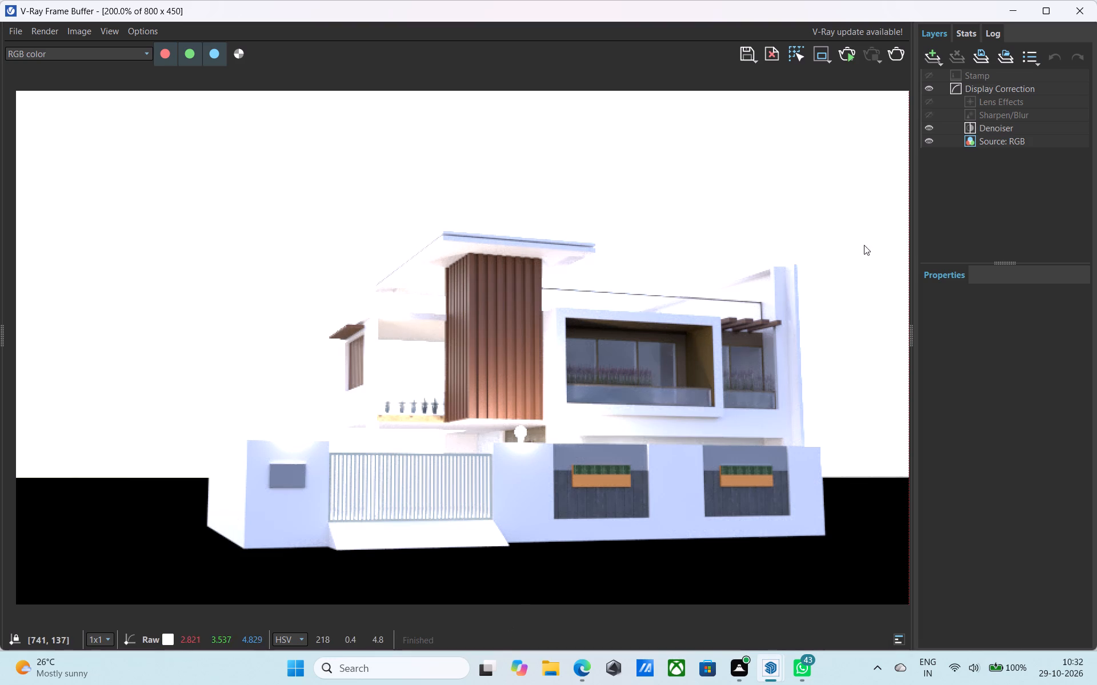
click(1078, 14)
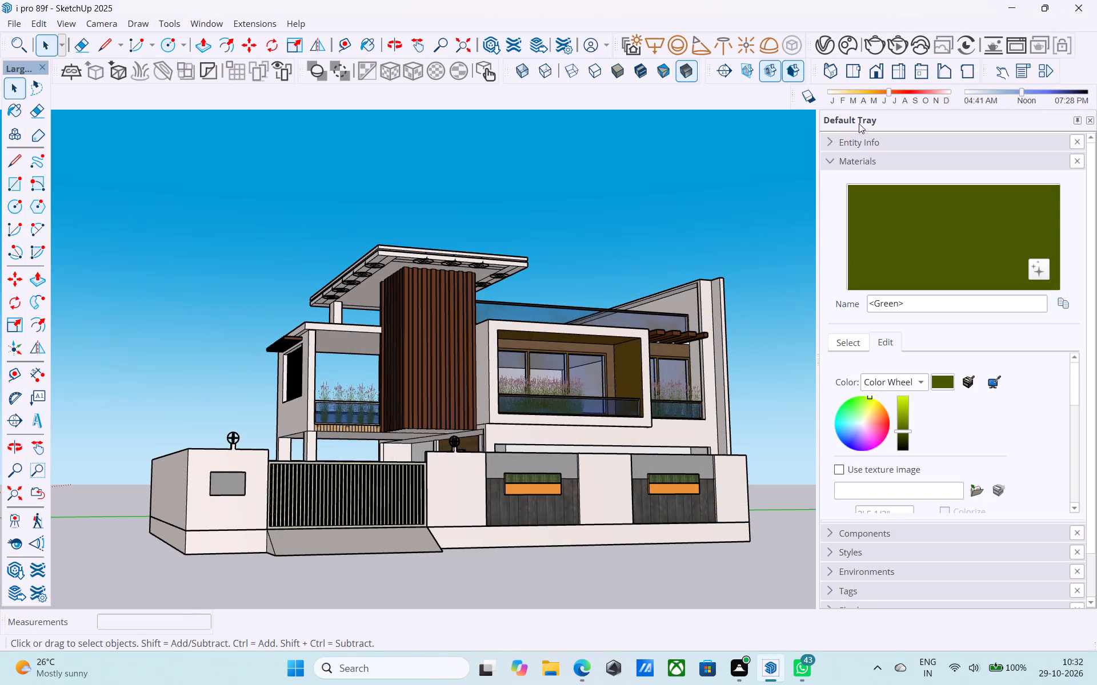
Set the intensity of both Sphere Lights to 3000 in the V-Ray Asset Editor.
click(822, 37)
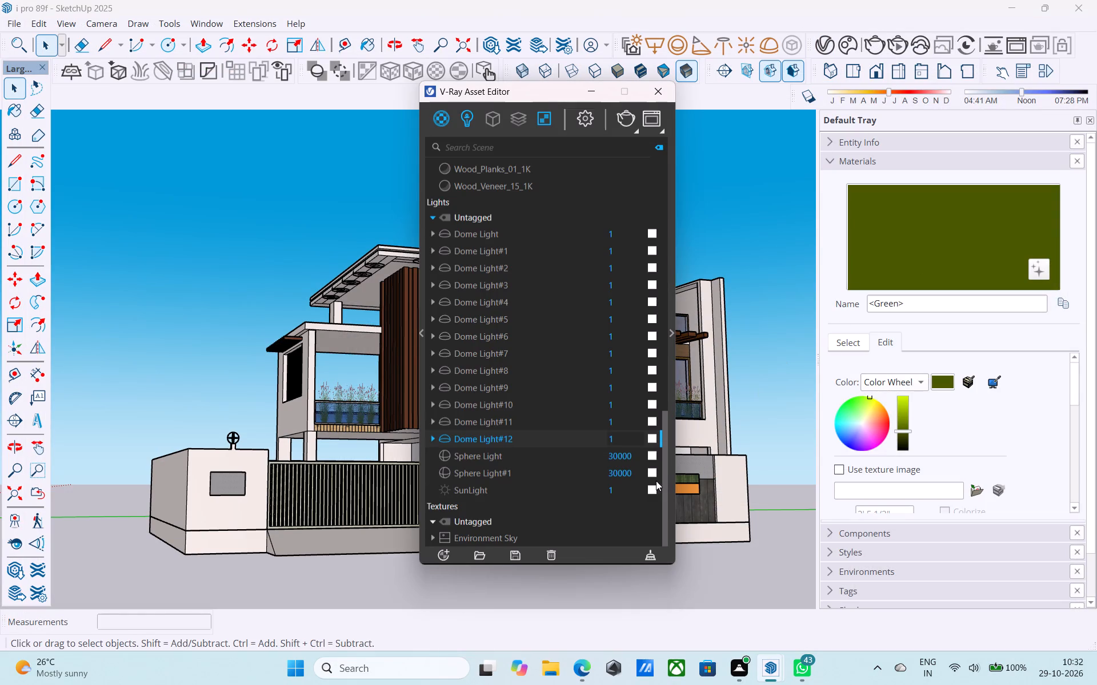
click(636, 454)
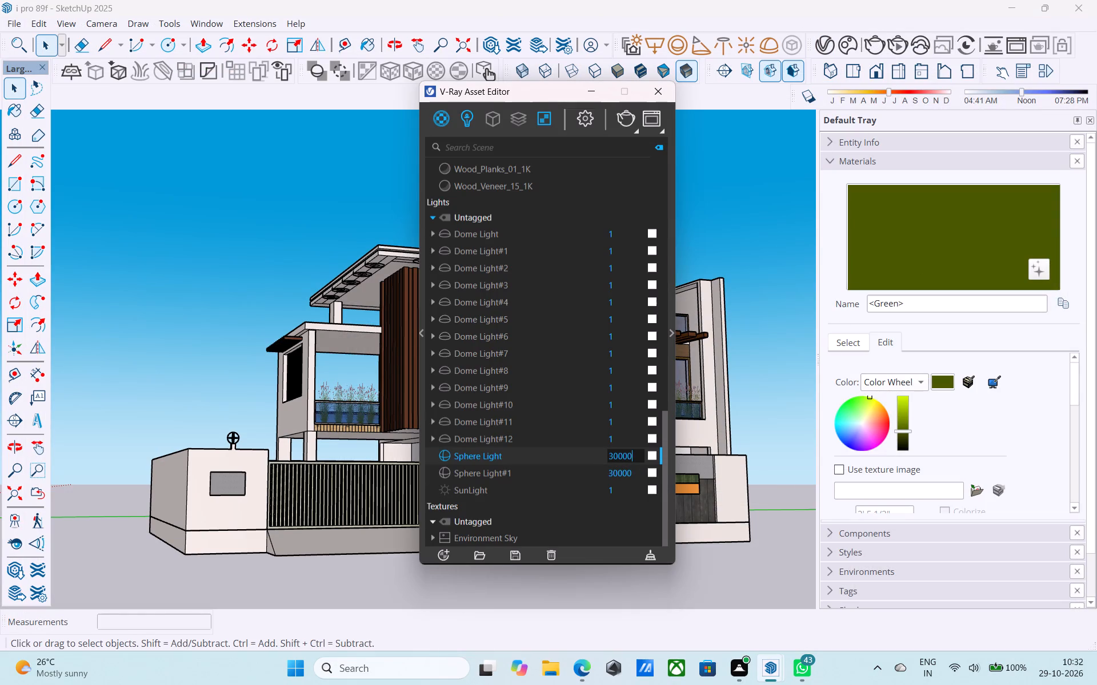
key(BackSpace)
click(639, 472)
key(BackSpace)
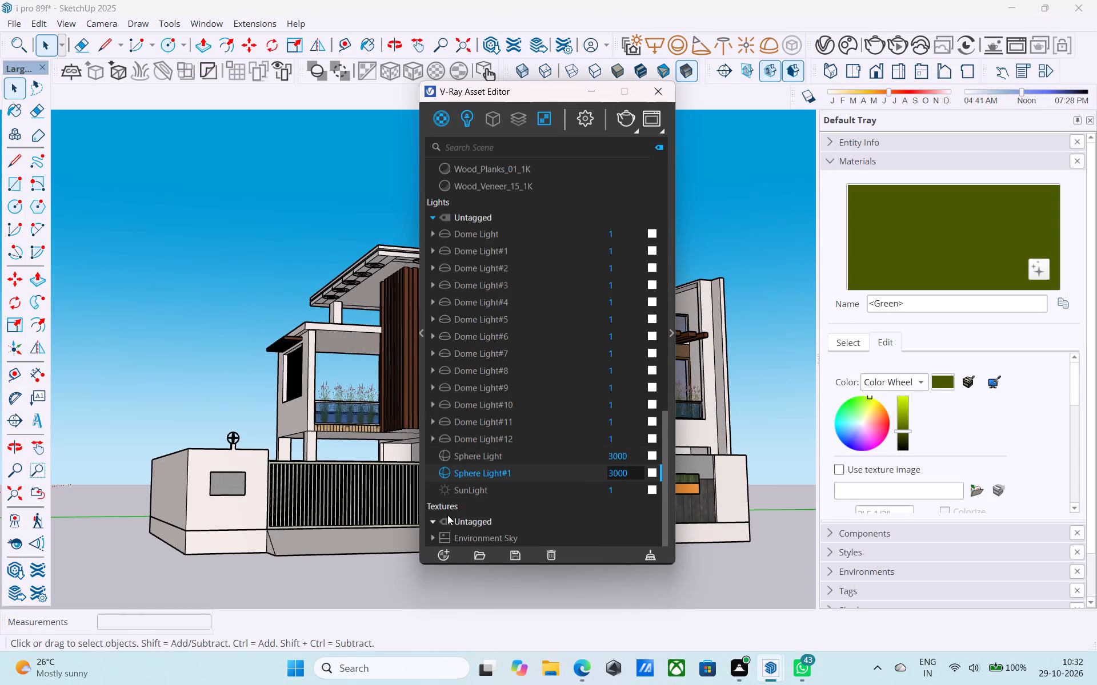
click(443, 490)
Toggle the SunLight in the V-Ray Asset Editor's light list.
click(768, 231)
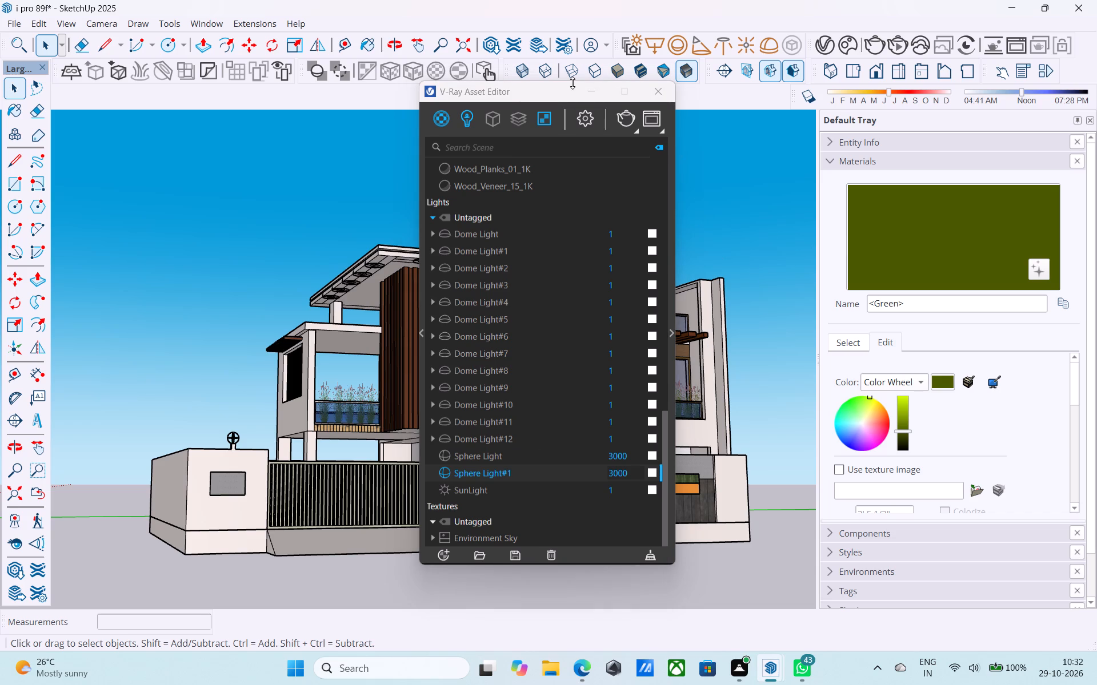
drag(562, 91, 122, 187)
scroll(536, 272, down, 2)
middle_drag(536, 272, 531, 400)
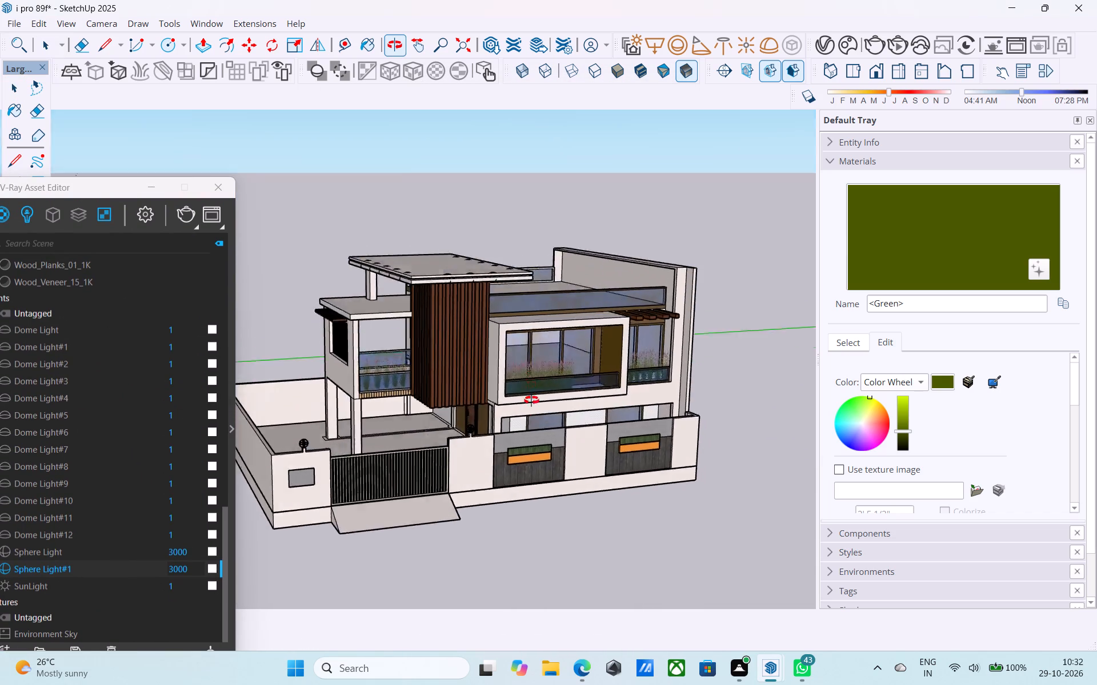
middle_drag(531, 400, 561, 381)
middle_drag(558, 368, 605, 420)
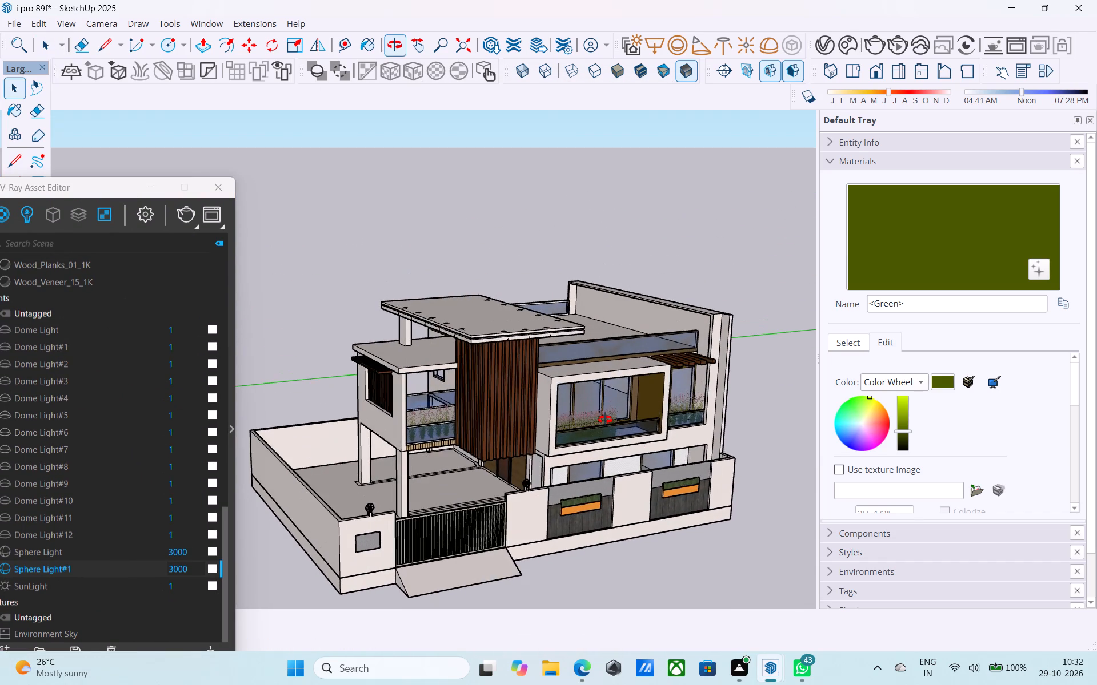
middle_drag(605, 420, 426, 344)
shift+middle_drag(520, 370, 432, 335)
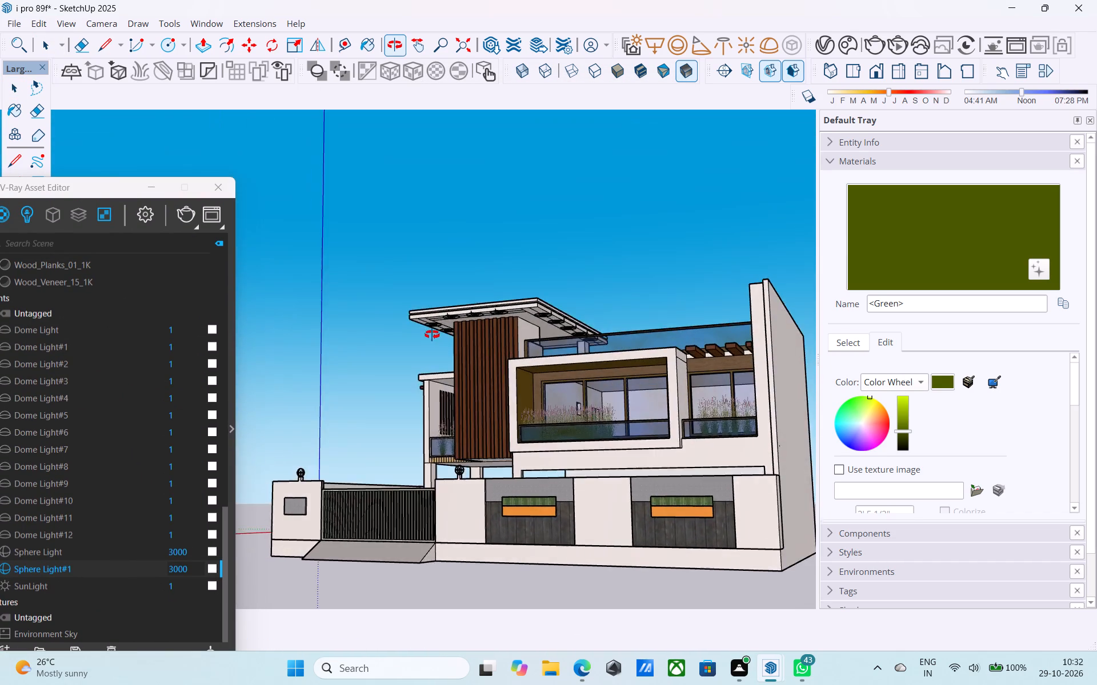
shift+middle_drag(432, 335, 438, 305)
shift+middle_drag(478, 333, 498, 365)
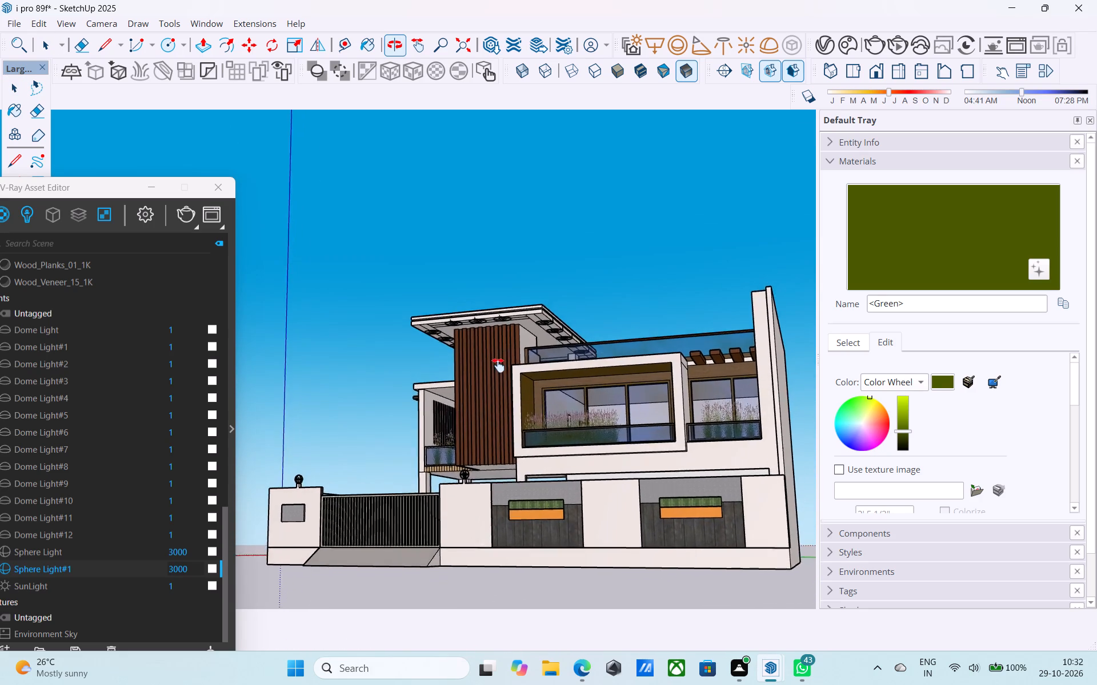
shift+middle_drag(498, 365, 511, 402)
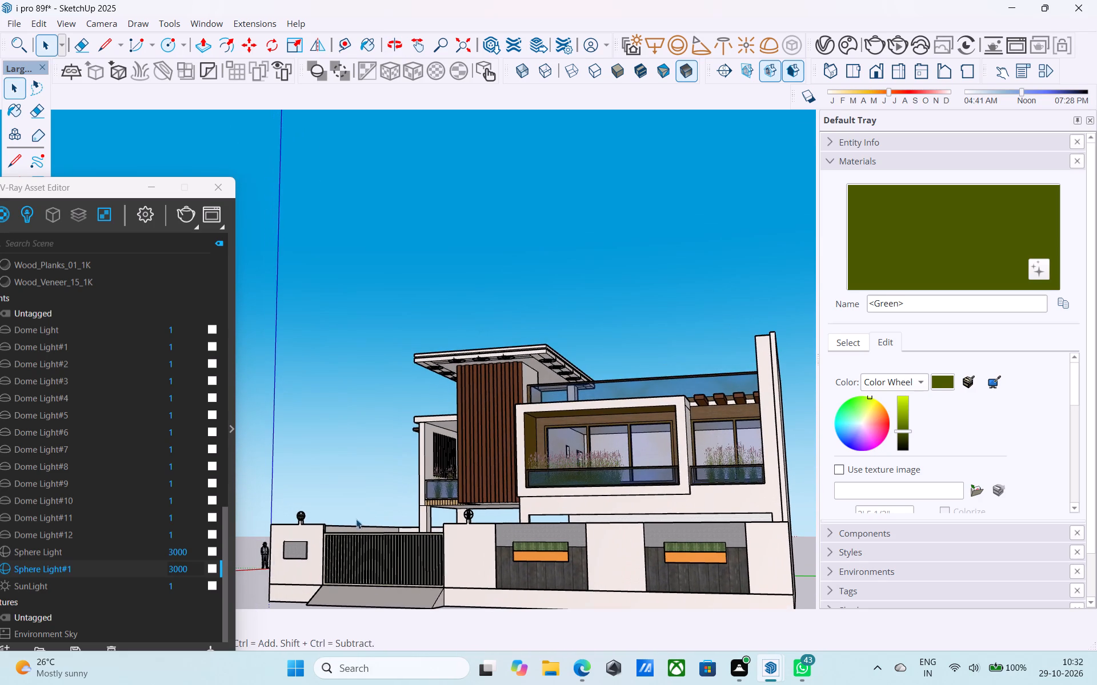
click(2, 589)
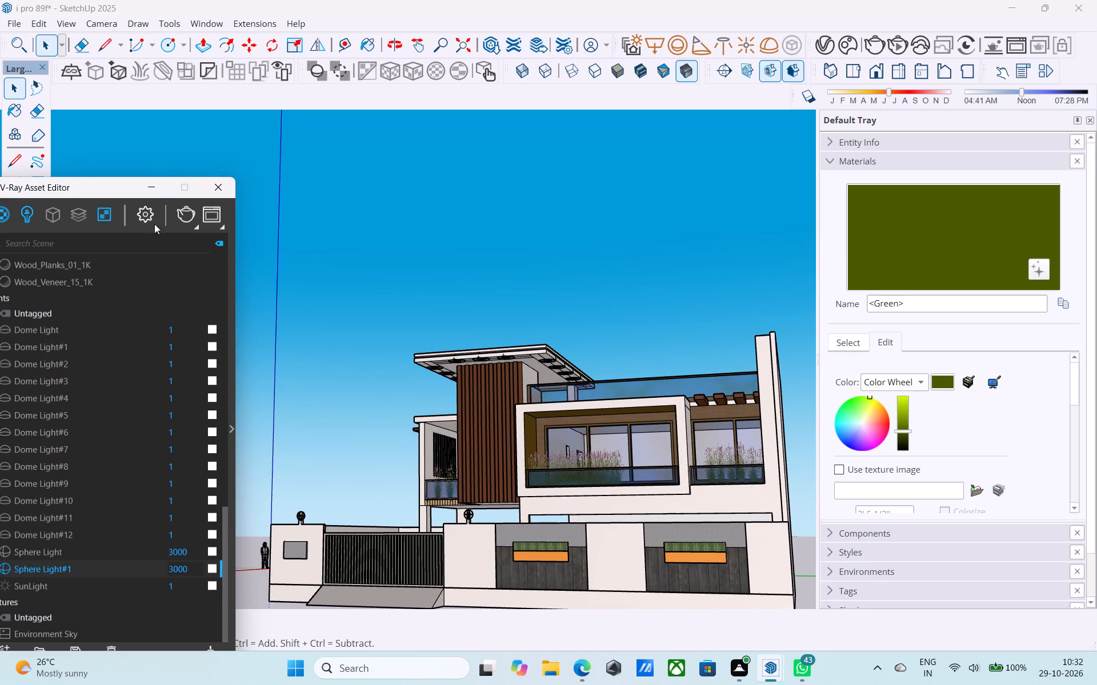
click(158, 185)
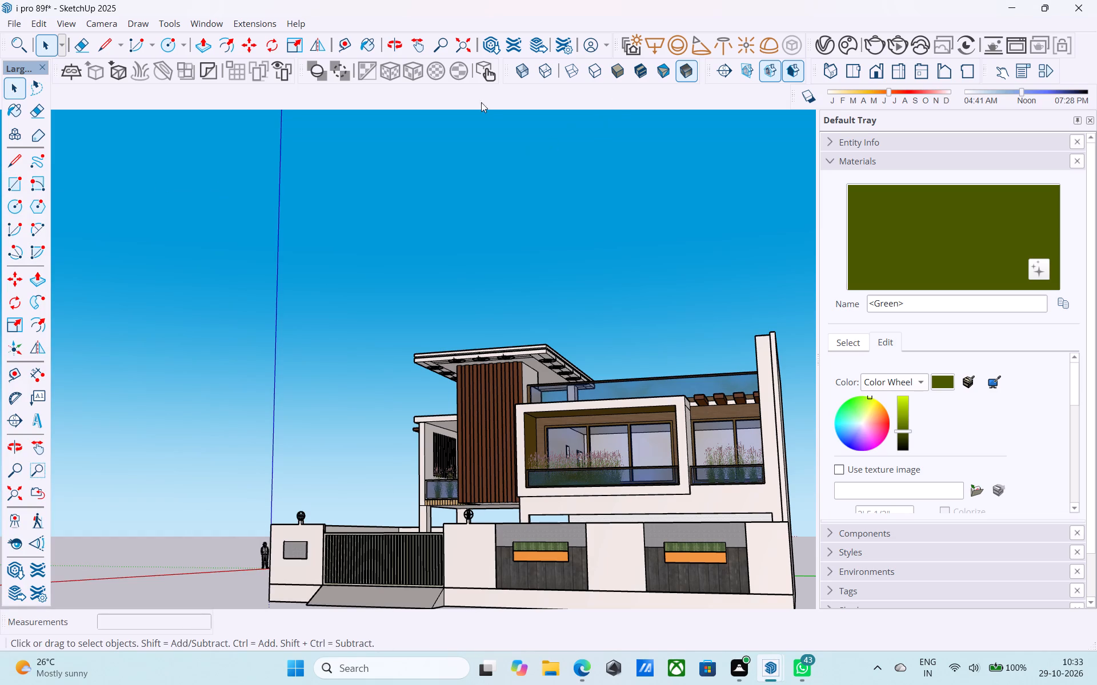
Run a V-Ray test render of the house from a low street-side view, inspect the lighting and stop the render.
click(867, 51)
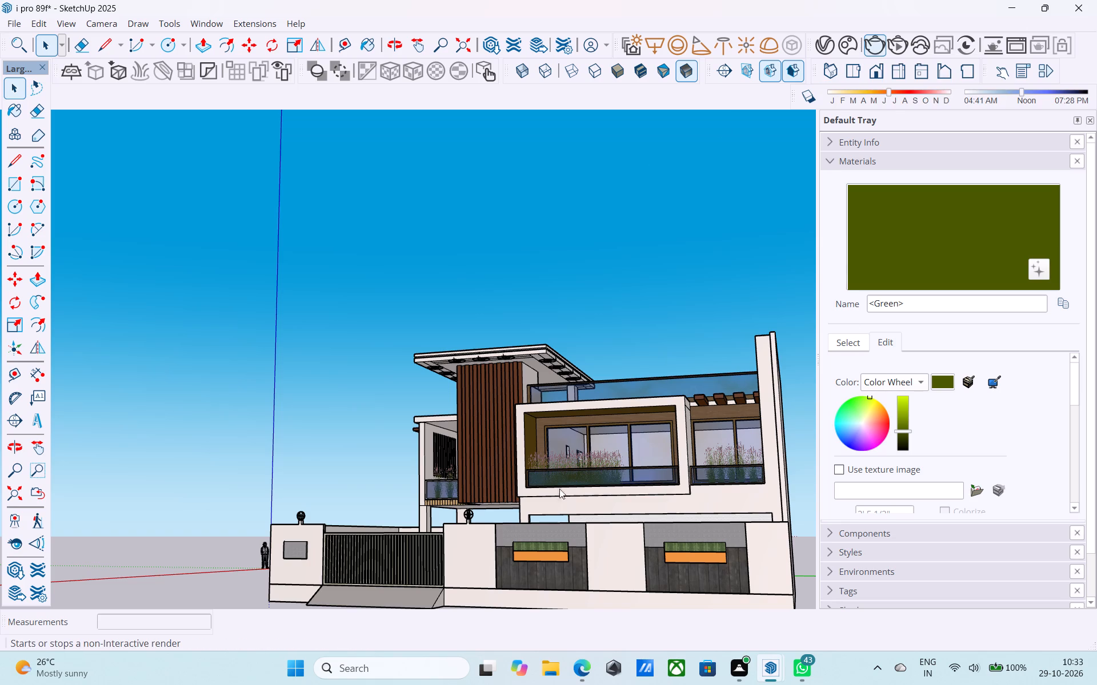
scroll(483, 456, down, 1)
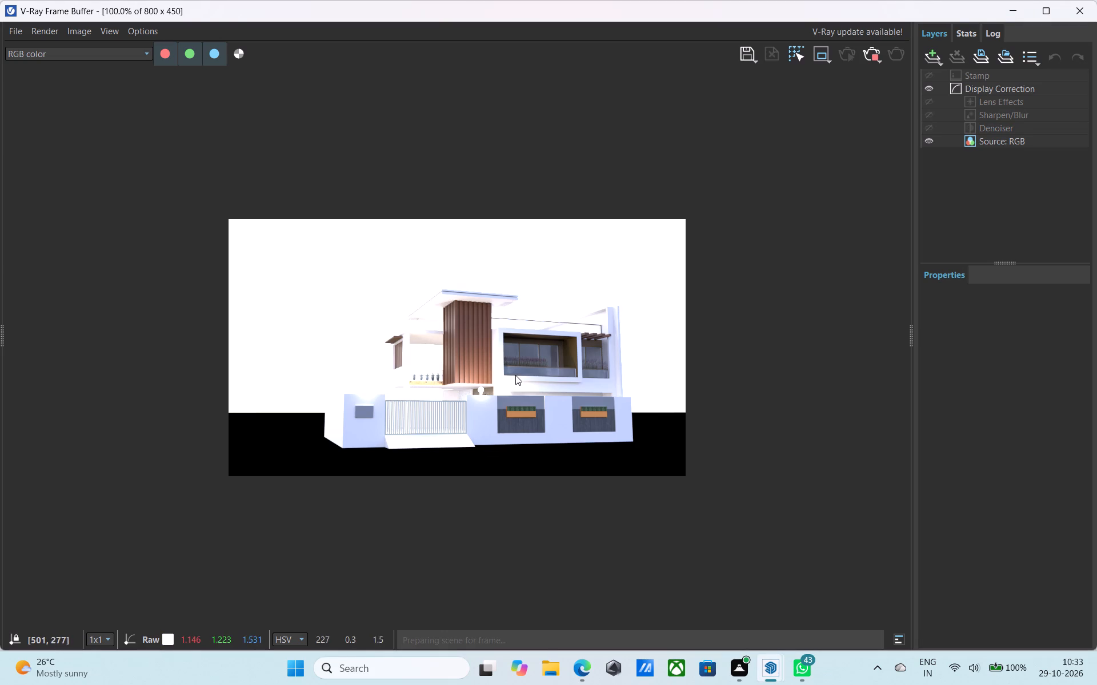
scroll(516, 373, up, 1)
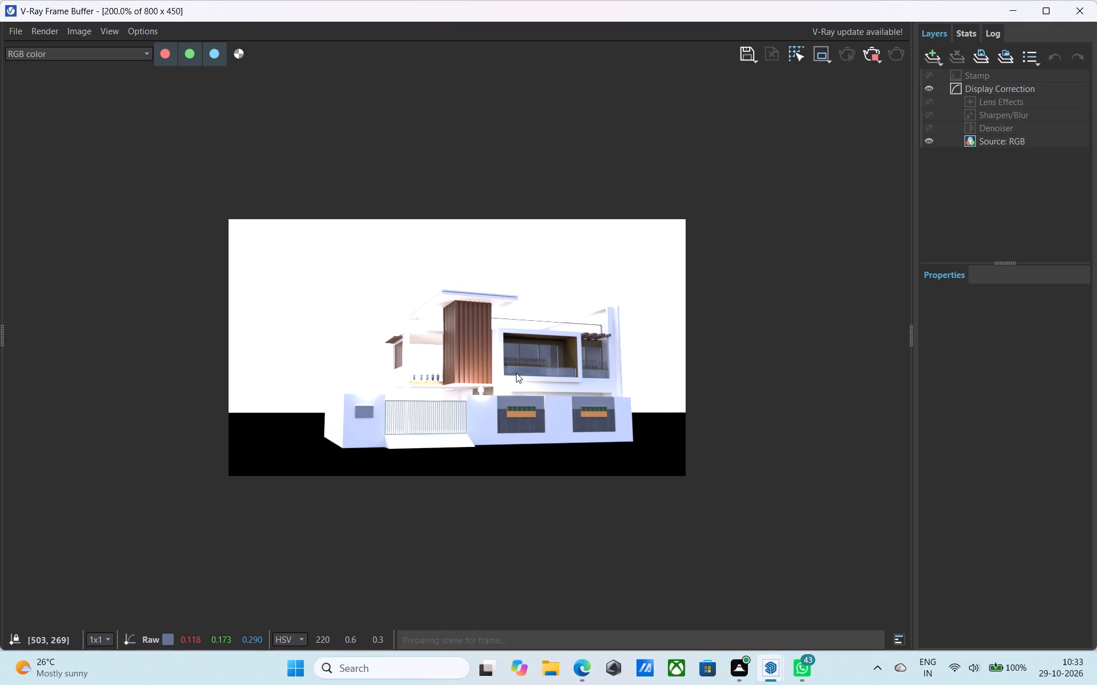
scroll(516, 373, up, 1)
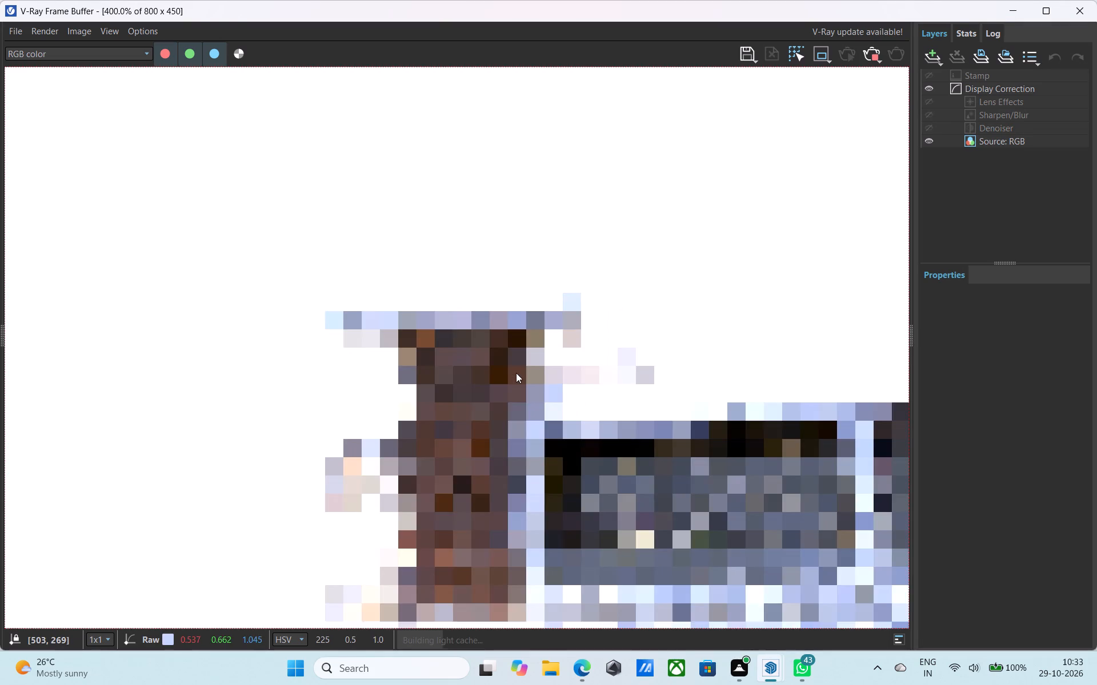
scroll(516, 373, down, 1)
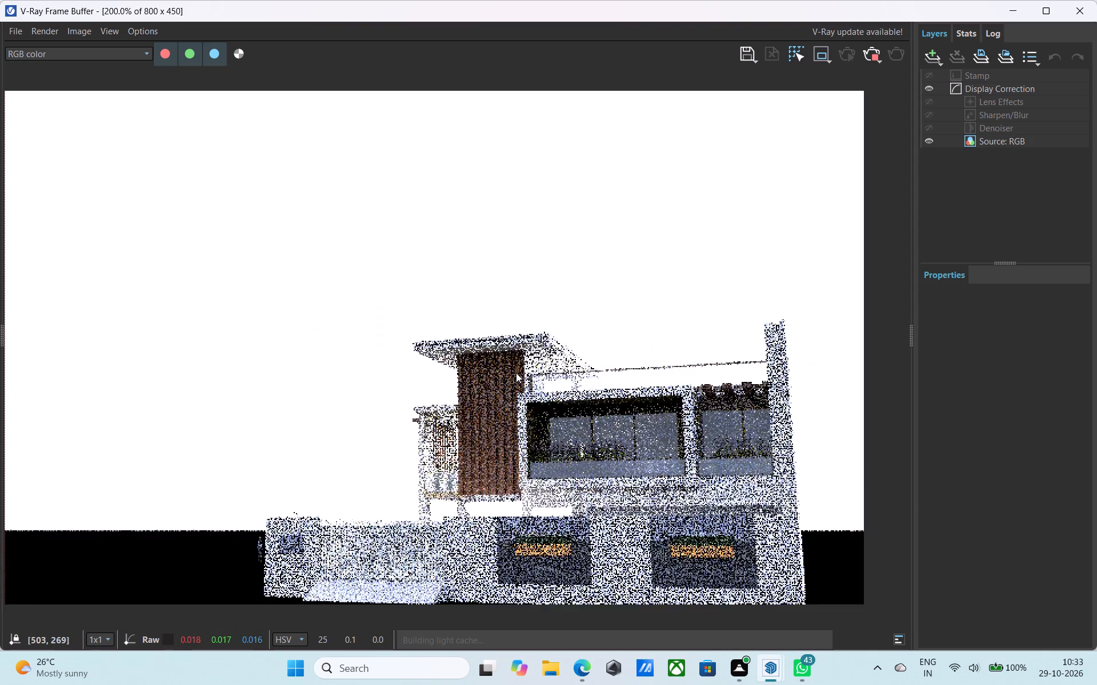
scroll(516, 373, down, 1)
scroll(555, 380, up, 1)
scroll(555, 380, down, 1)
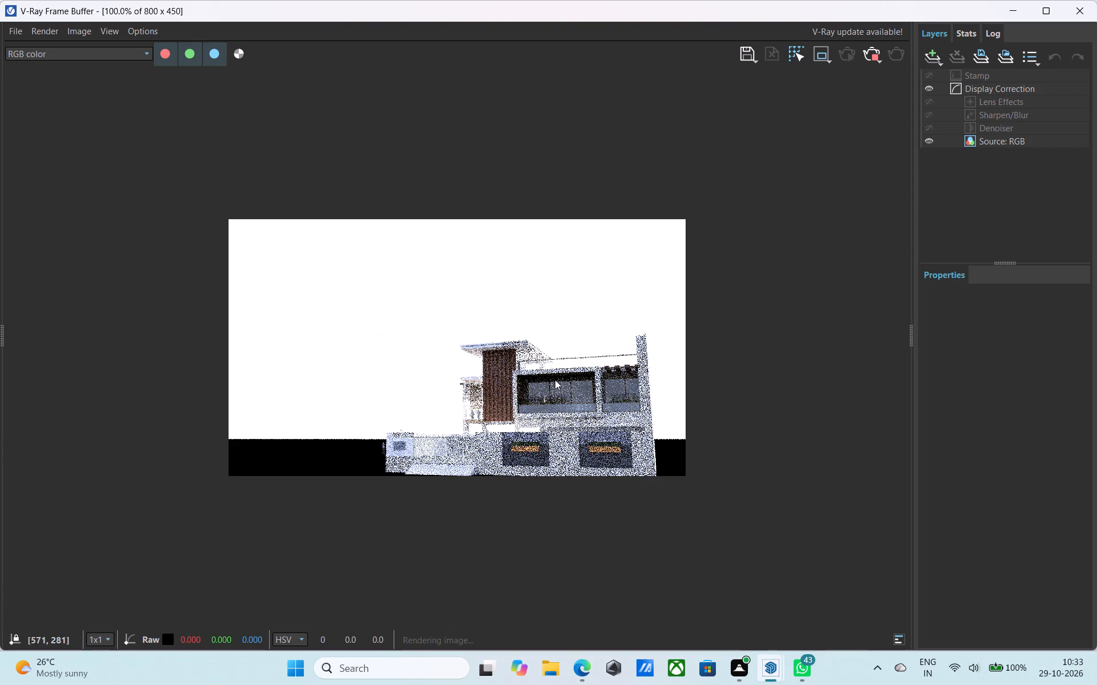
scroll(555, 393, up, 1)
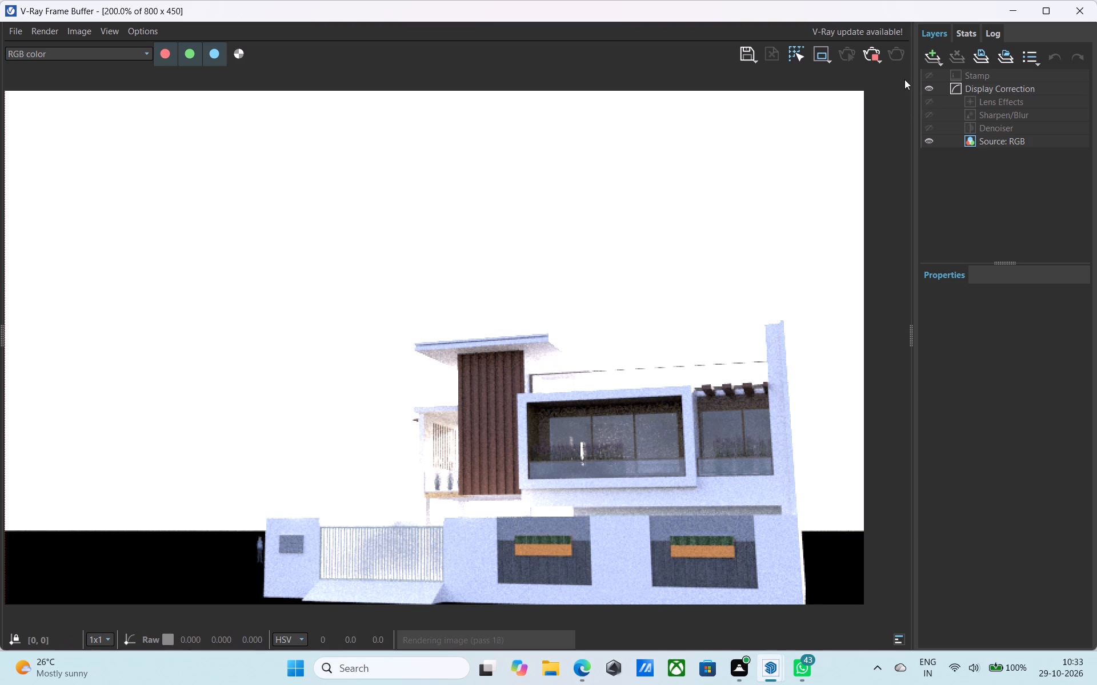
click(871, 57)
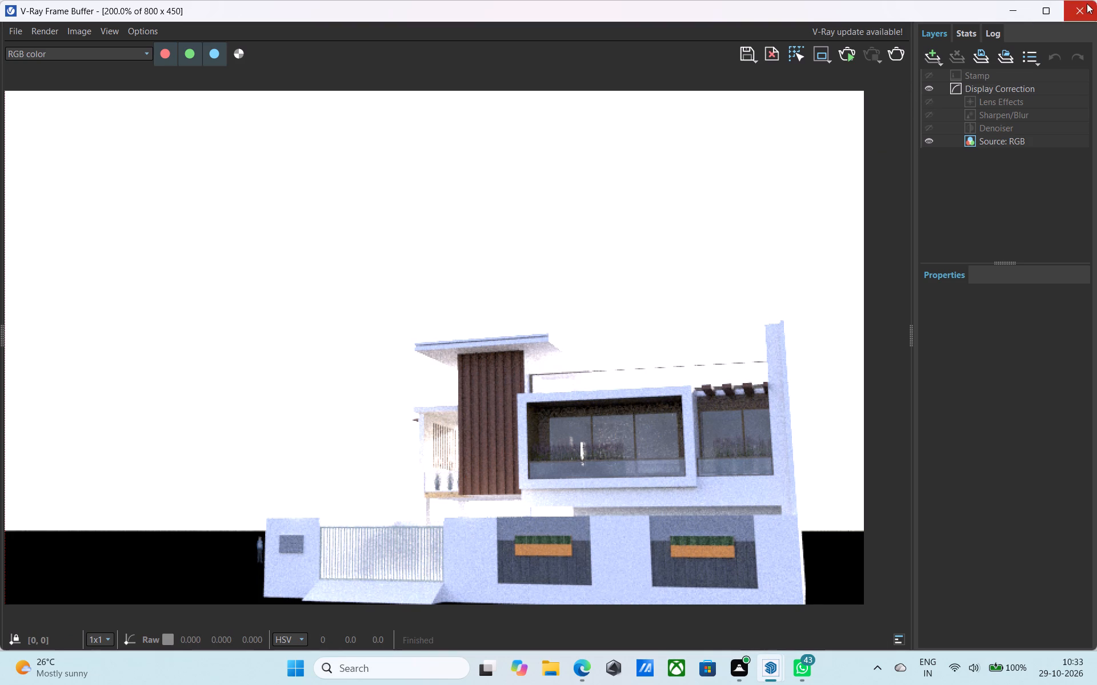
click(1086, 3)
Toggle the SunLight again in the V-Ray Asset Editor's light list.
scroll(658, 264, down, 2)
middle_drag(656, 276, 836, 420)
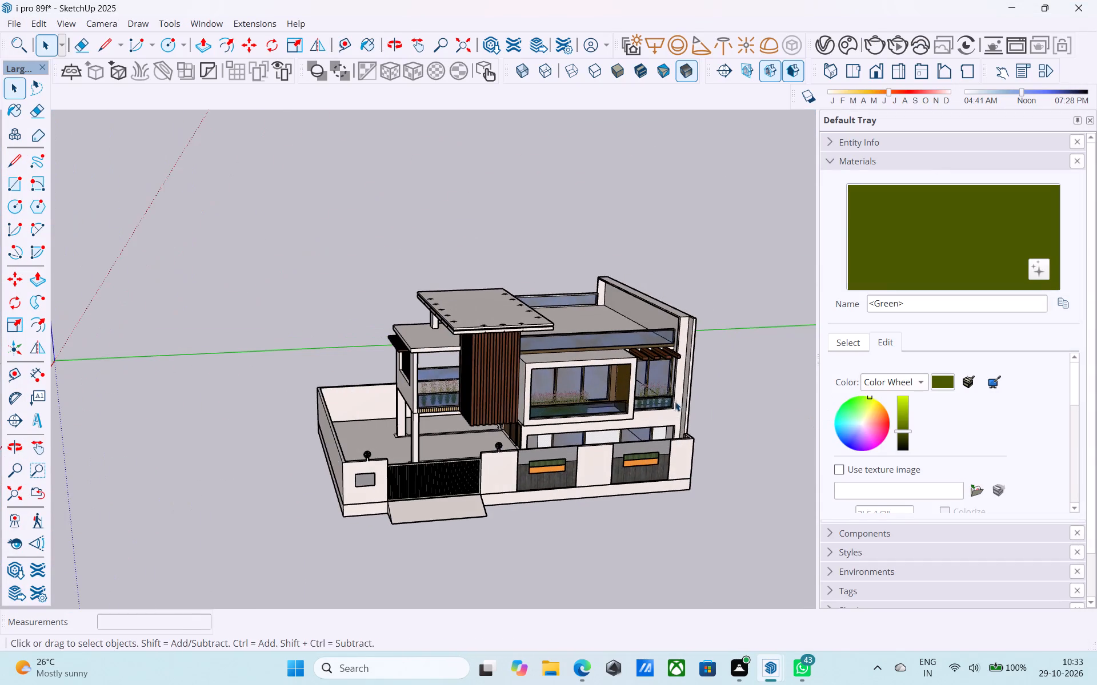
middle_drag(687, 397, 758, 397)
shift+middle_drag(570, 372, 602, 397)
scroll(601, 405, up, 3)
middle_drag(598, 408, 626, 369)
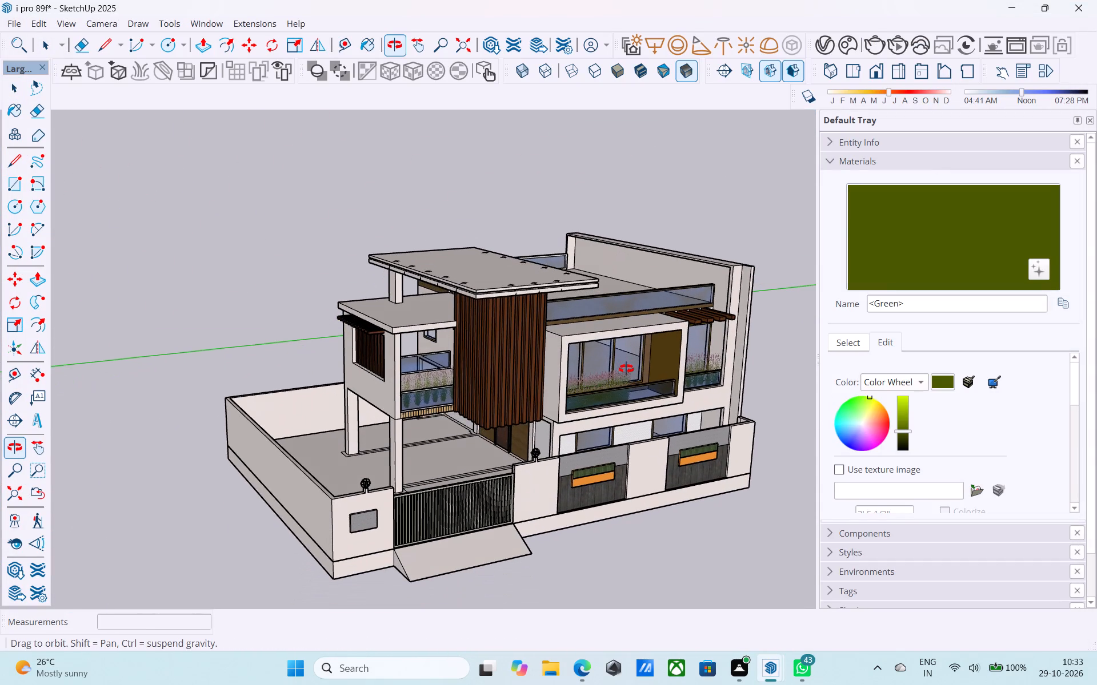
middle_drag(626, 369, 626, 369)
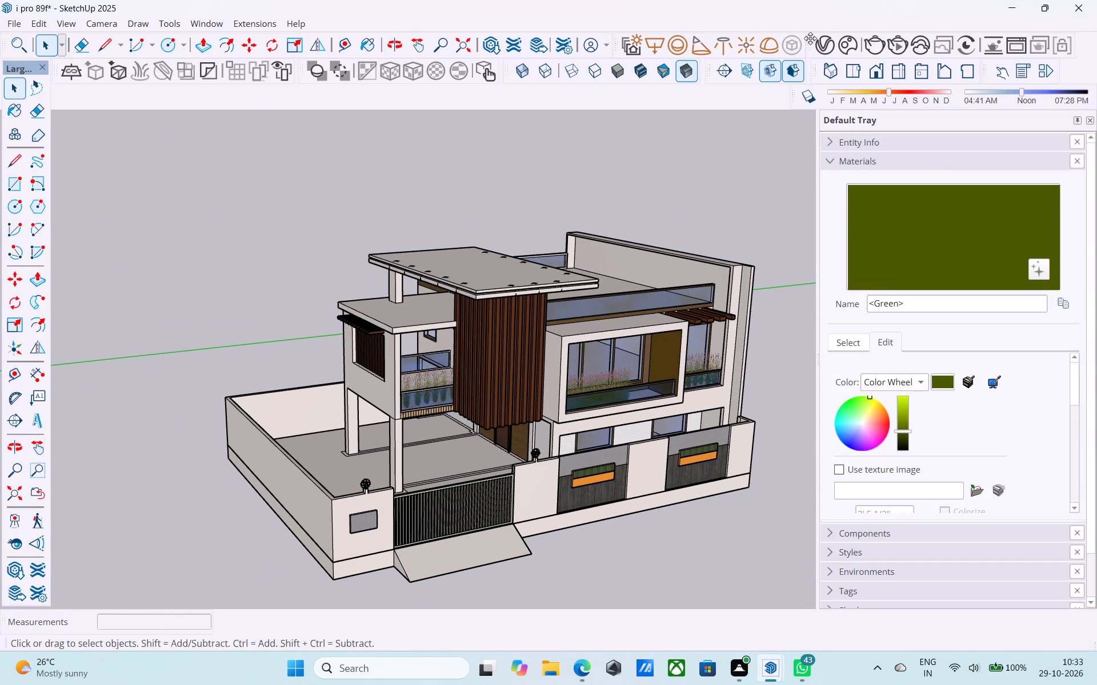
click(820, 39)
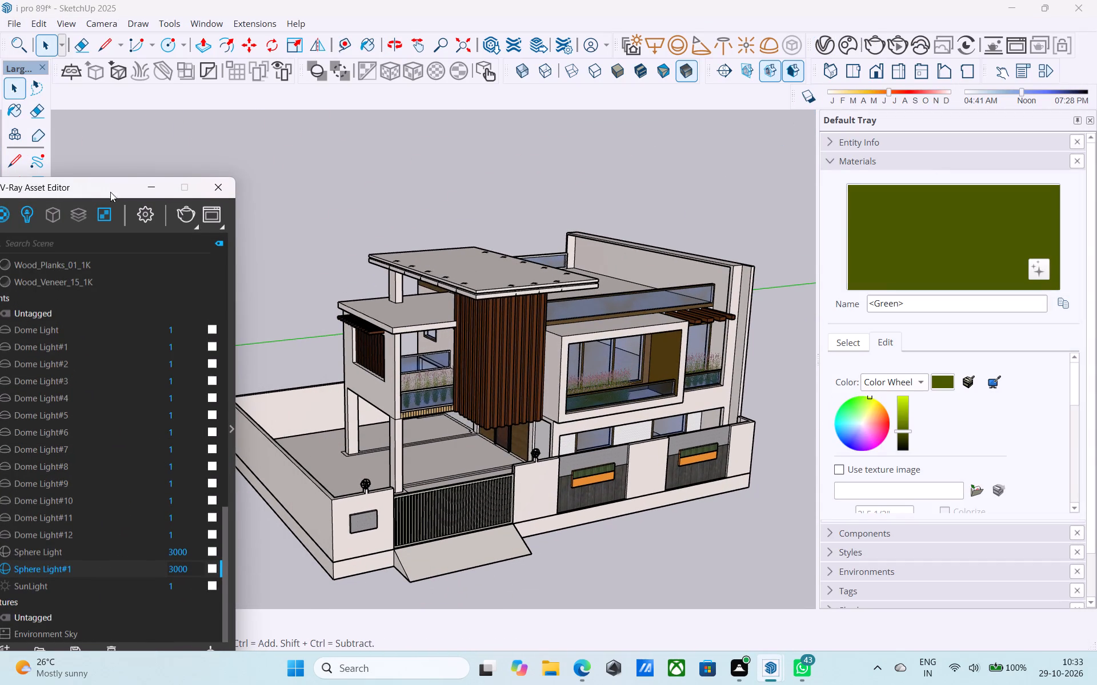
drag(111, 191, 206, 135)
click(97, 530)
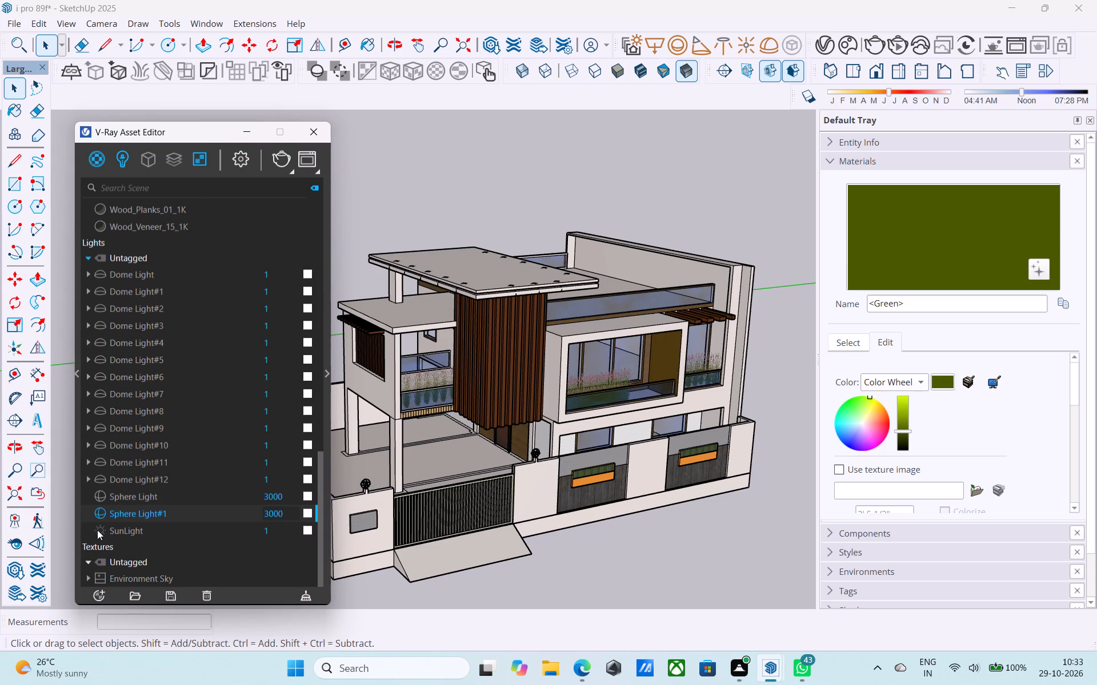
click(307, 134)
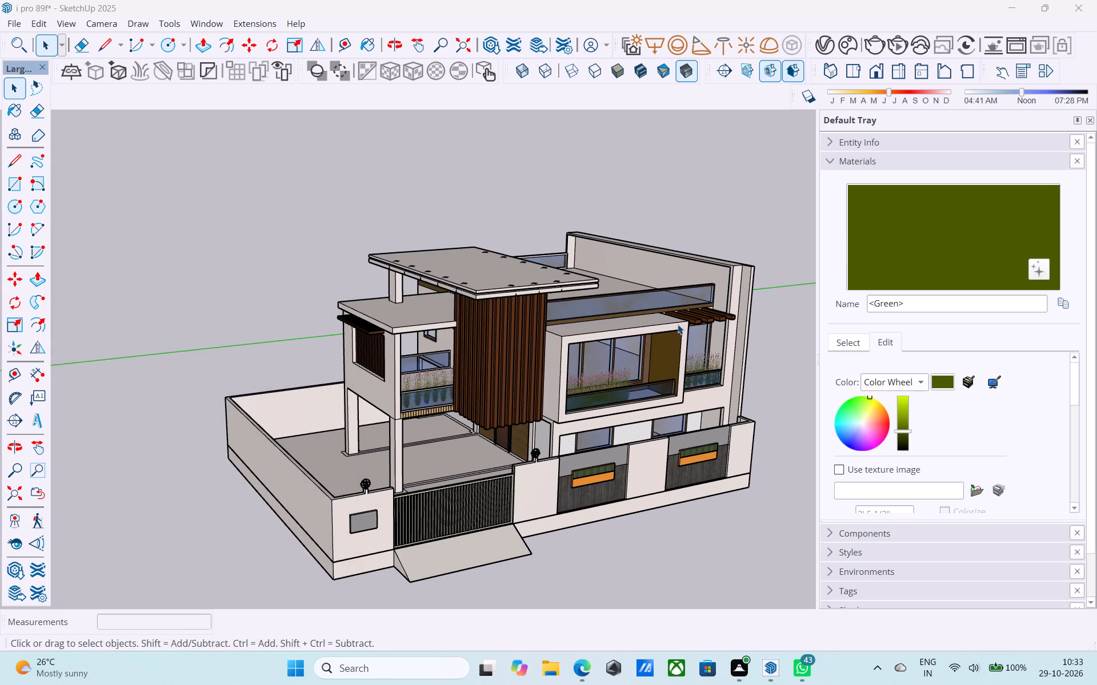
Render the house from a raised front view in V-Ray and examine the lighting on the roof slab, wood slats and balconies.
middle_drag(676, 325, 634, 292)
click(870, 45)
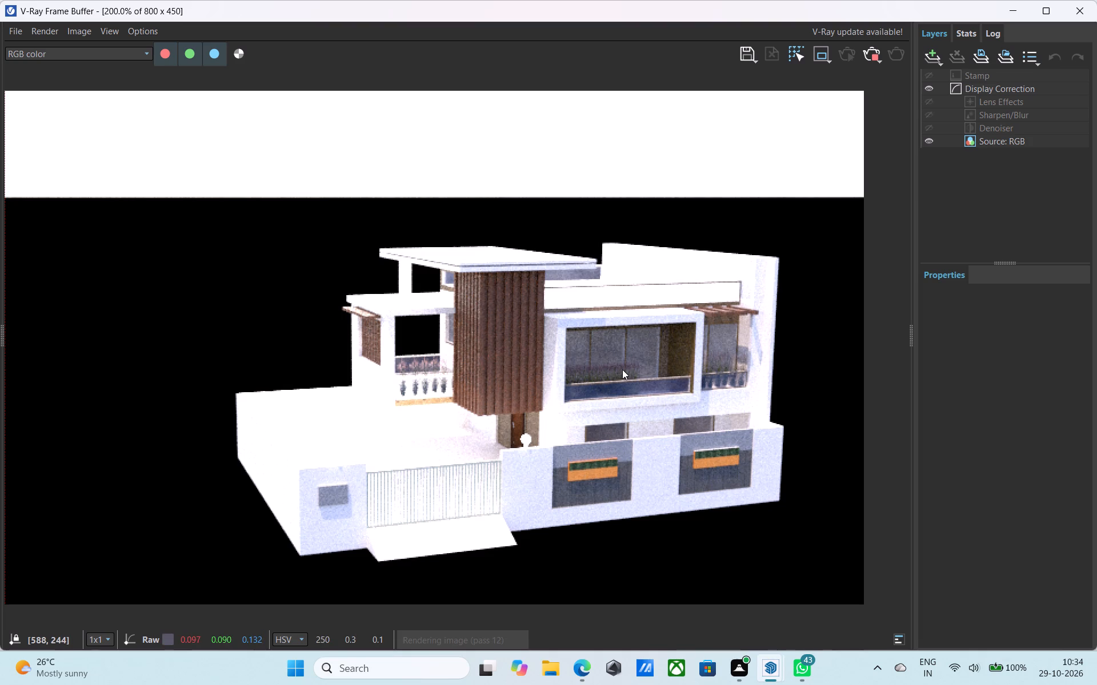
scroll(644, 352, up, 1)
scroll(644, 352, down, 1)
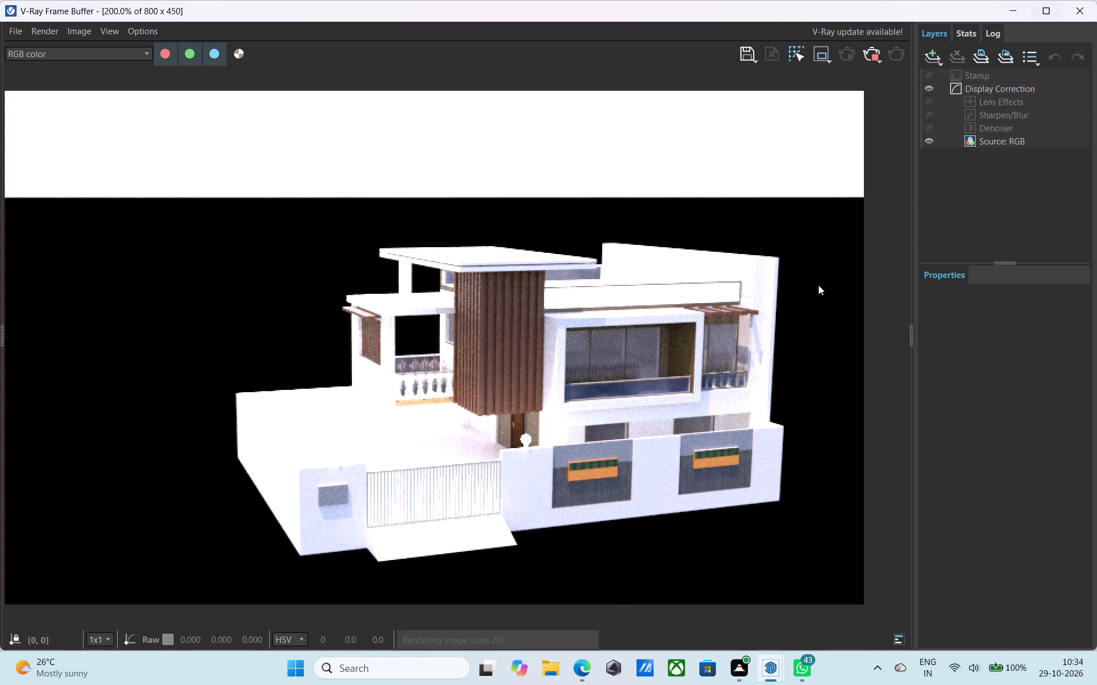
scroll(752, 339, down, 2)
scroll(507, 360, up, 2)
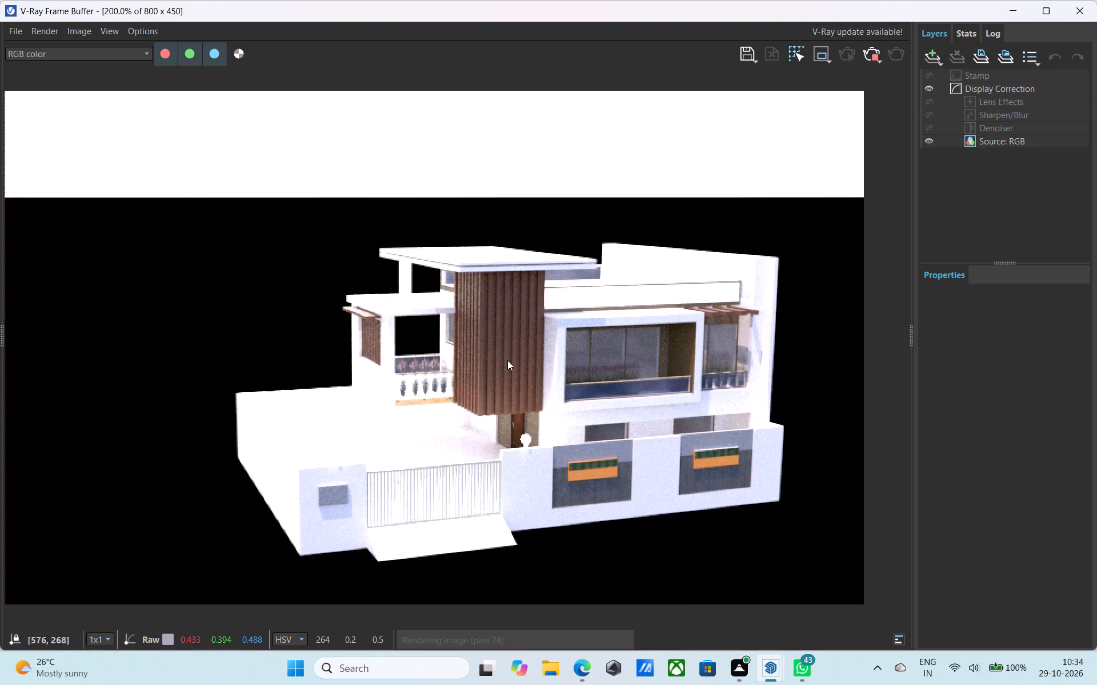
scroll(508, 360, down, 1)
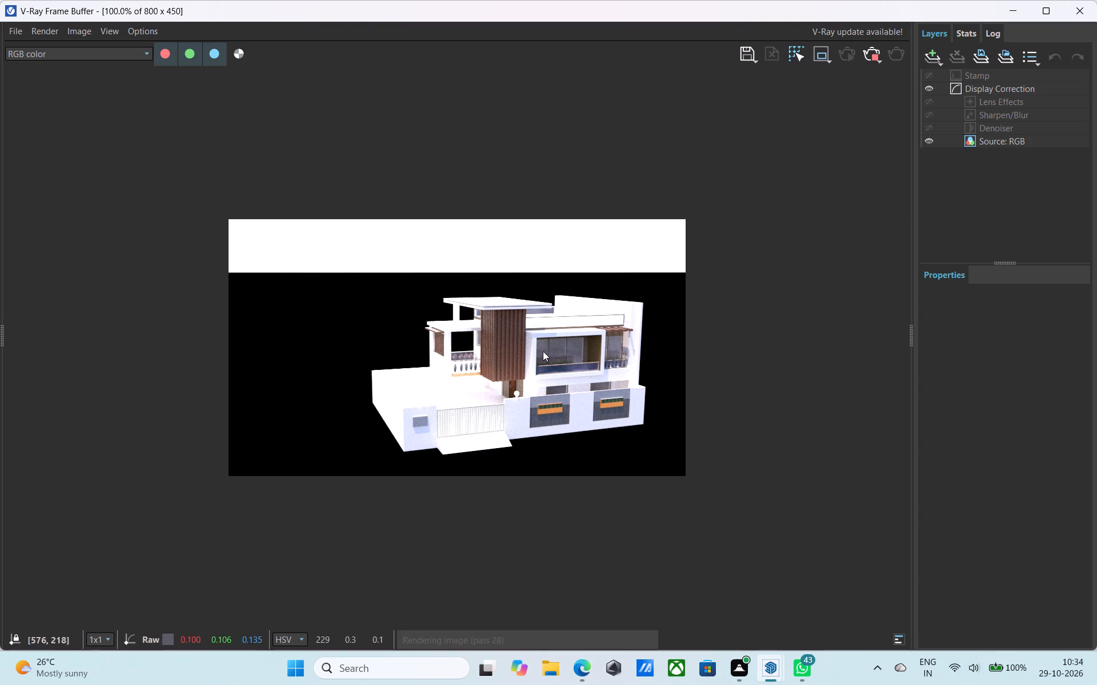
scroll(523, 365, up, 2)
scroll(532, 372, down, 1)
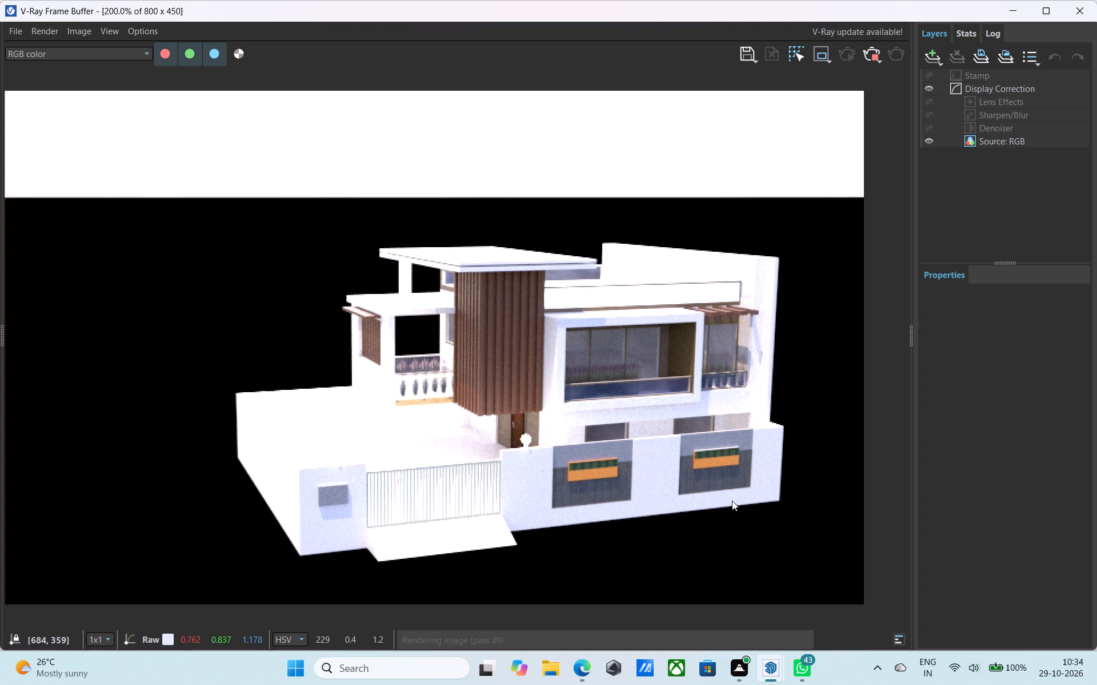
scroll(531, 332, up, 1)
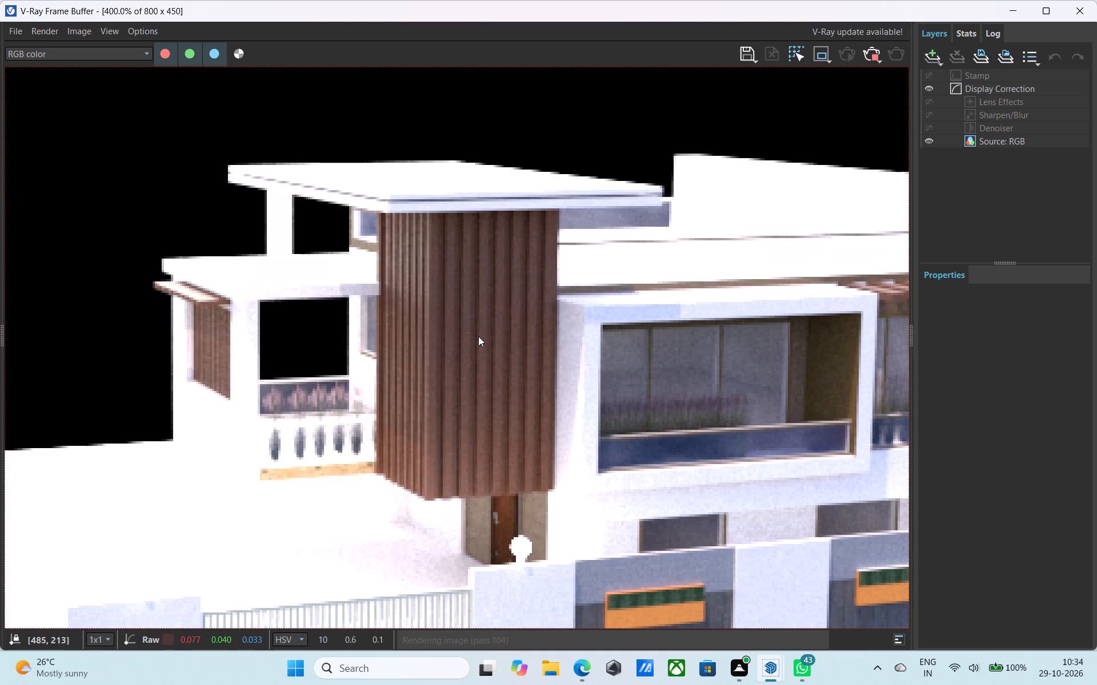
scroll(478, 336, up, 1)
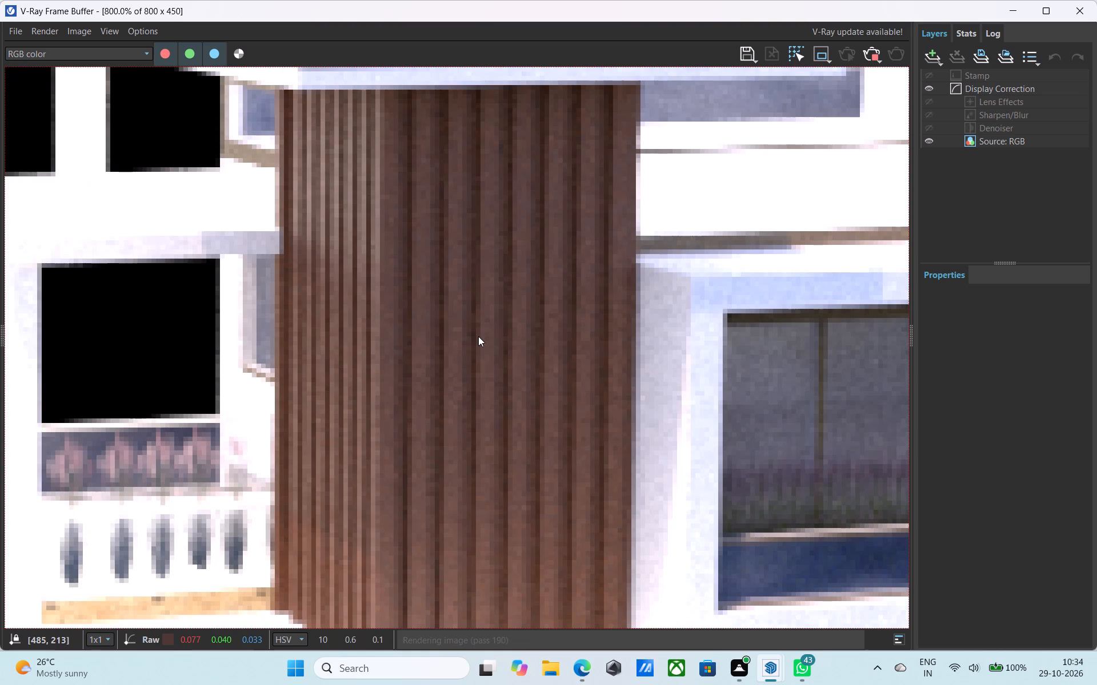
scroll(478, 336, down, 1)
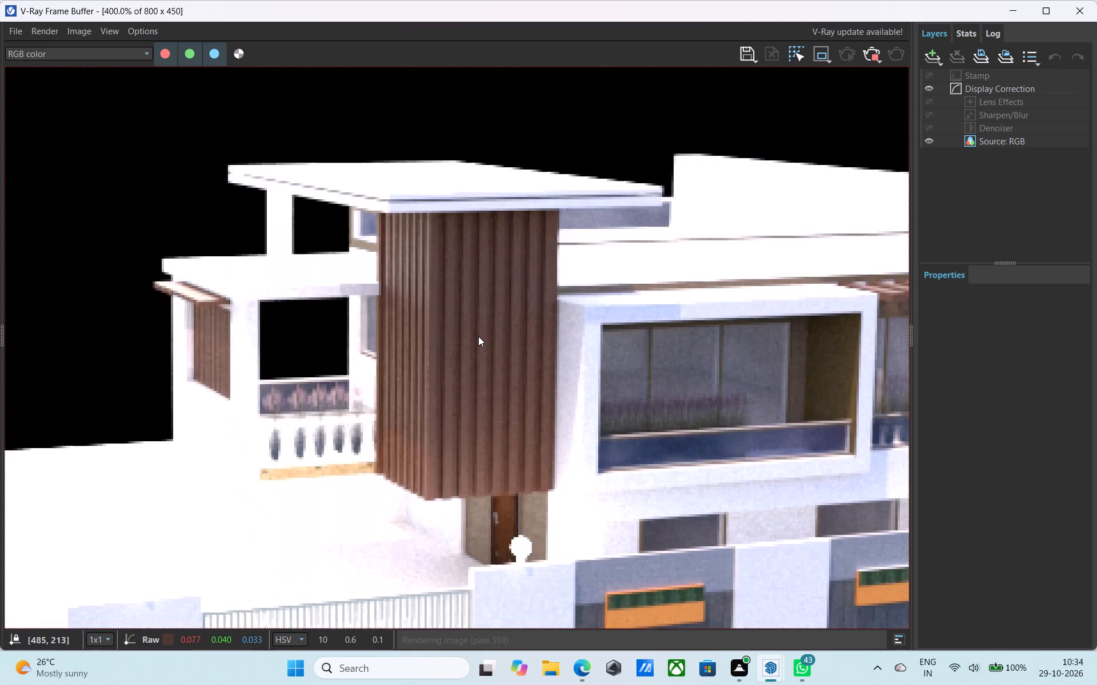
scroll(478, 336, down, 1)
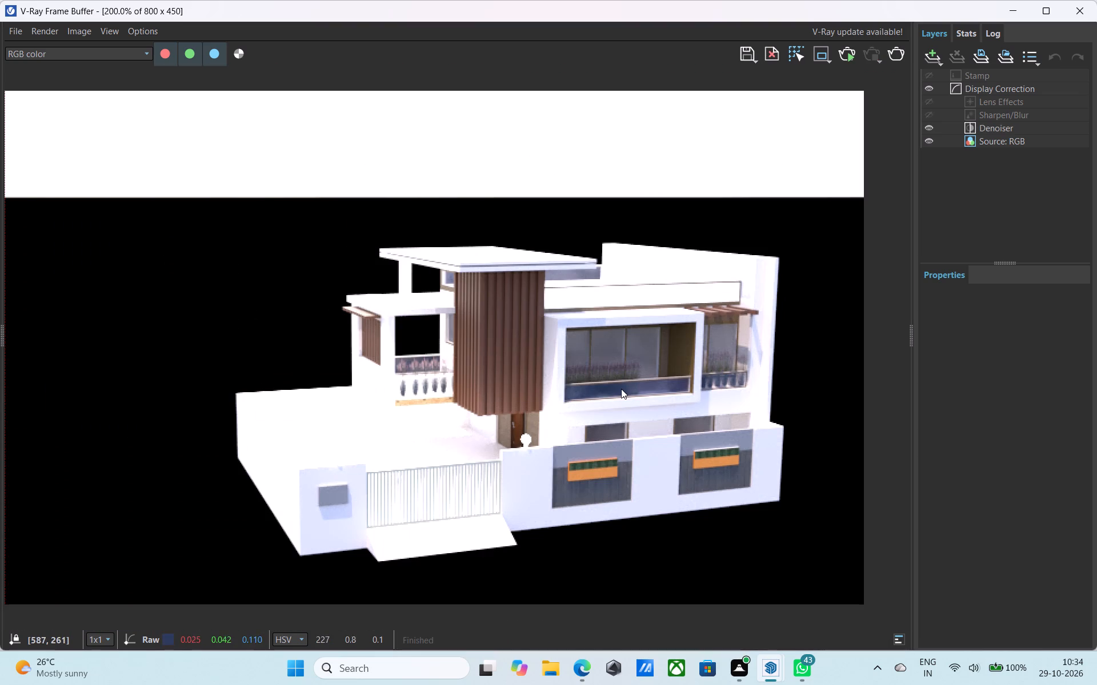
click(1076, 13)
Select the dome light at the slab underside's front corner circle, beside the wood slats.
middle_drag(640, 353, 618, 316)
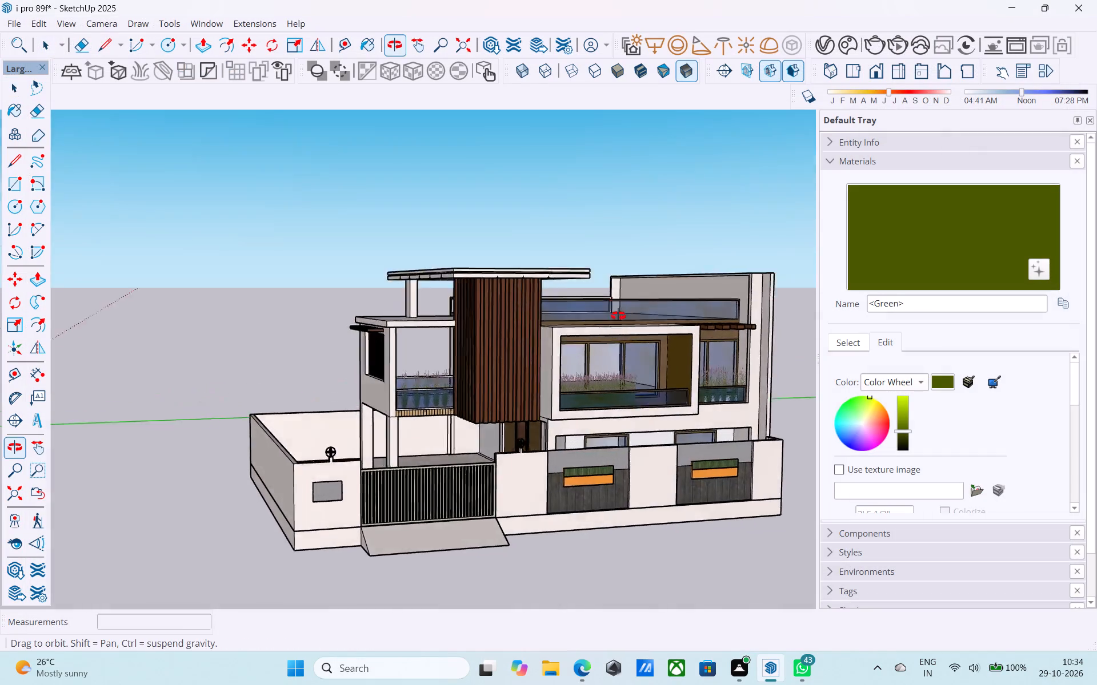
middle_drag(618, 316, 578, 202)
scroll(475, 302, up, 4)
scroll(401, 235, up, 12)
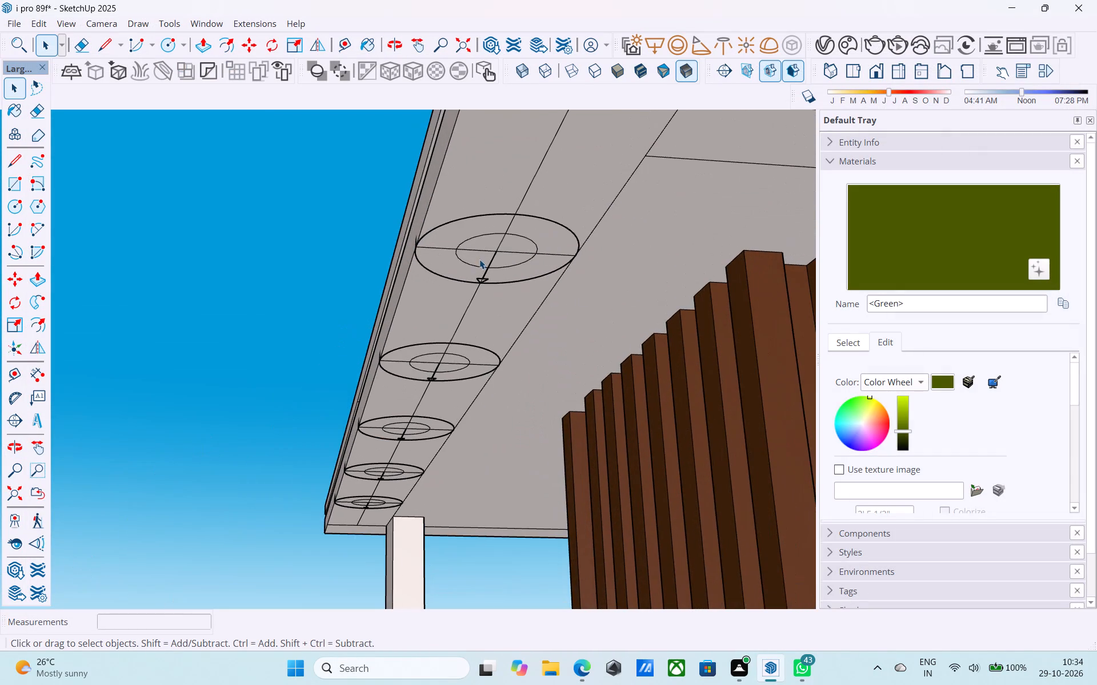
click(485, 280)
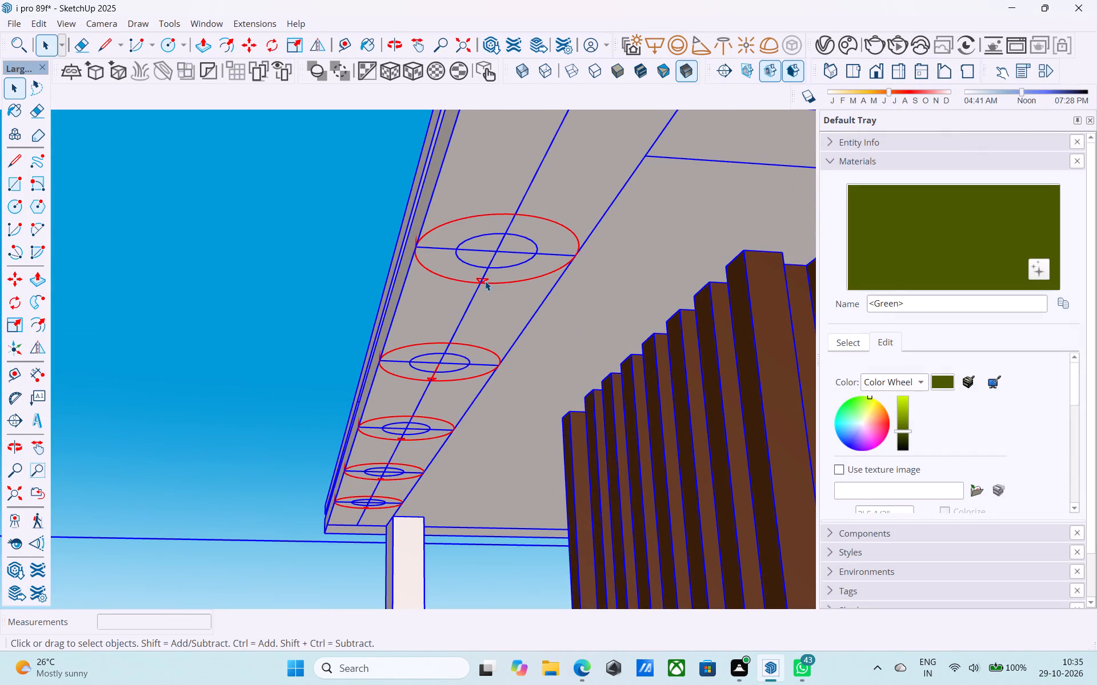
double_click(485, 281)
click(483, 280)
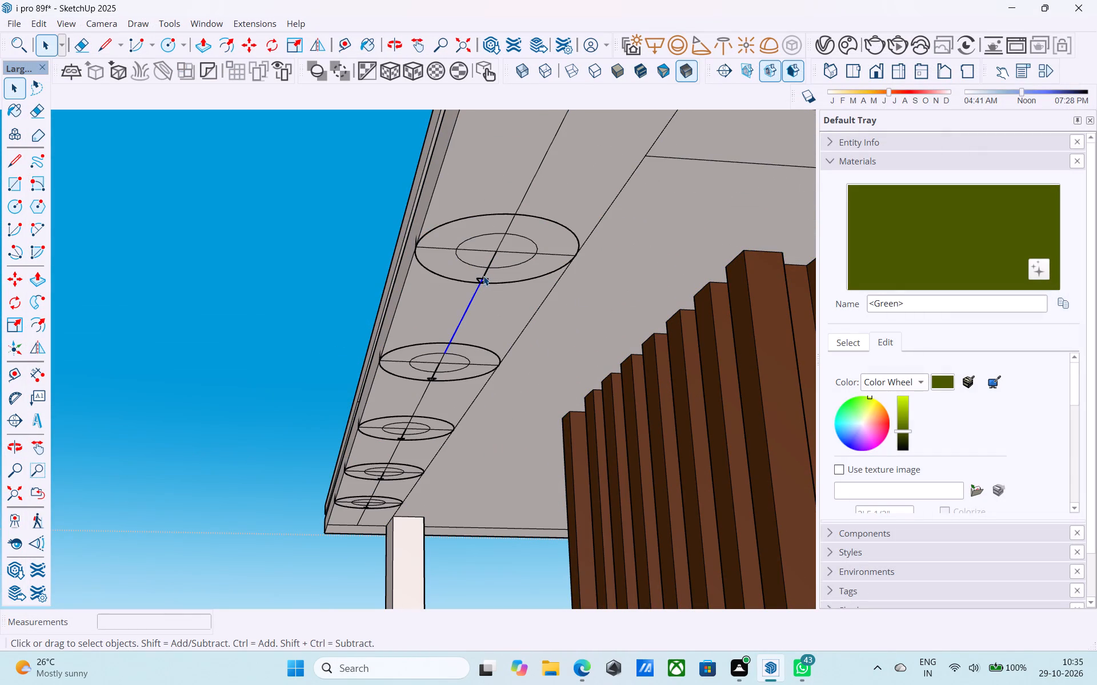
click(483, 276)
scroll(495, 251, down, 4)
middle_drag(498, 256, 560, 558)
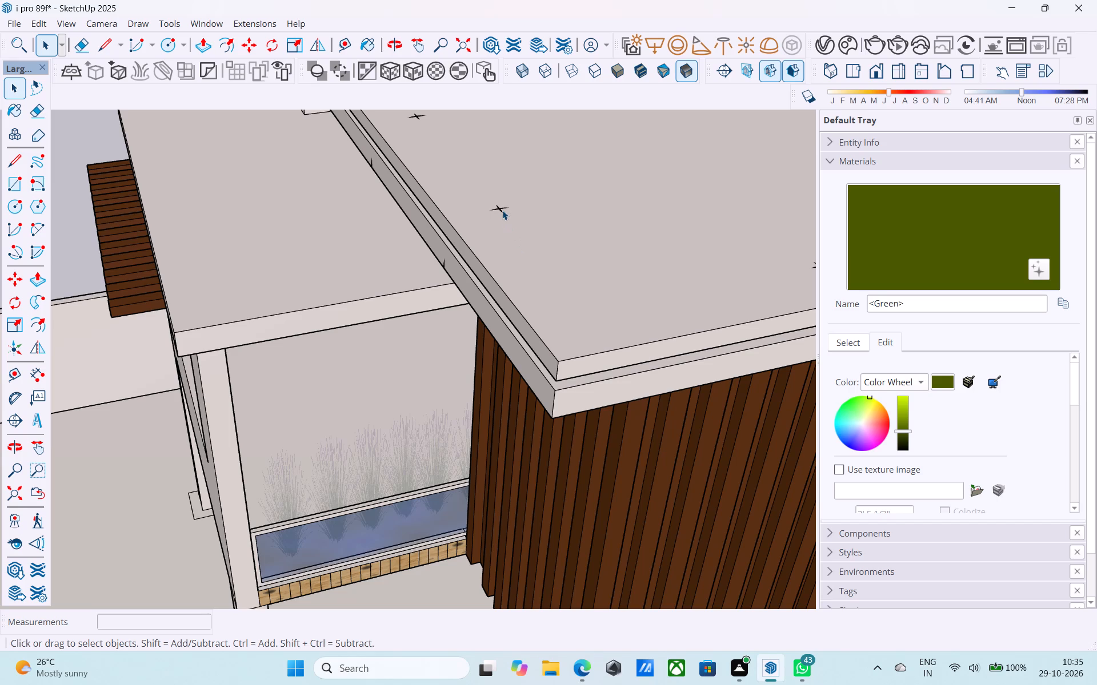
click(500, 208)
scroll(484, 292, down, 2)
middle_drag(483, 299, 482, 195)
scroll(484, 196, down, 2)
middle_drag(496, 209, 523, 357)
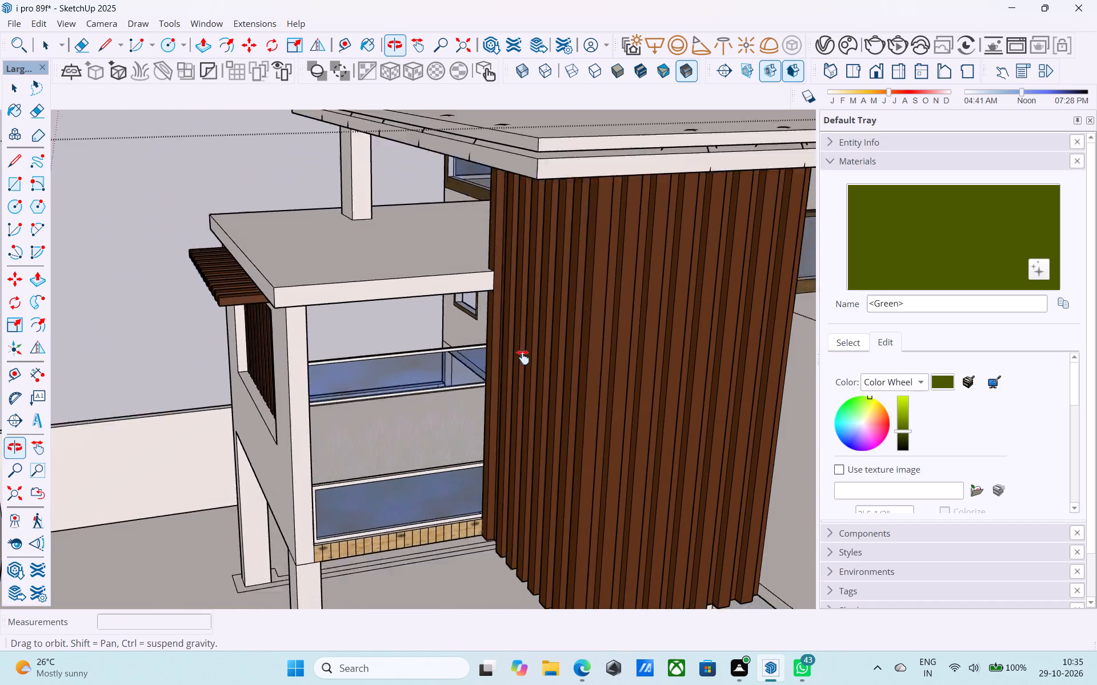
middle_drag(523, 357, 463, 340)
scroll(434, 243, up, 11)
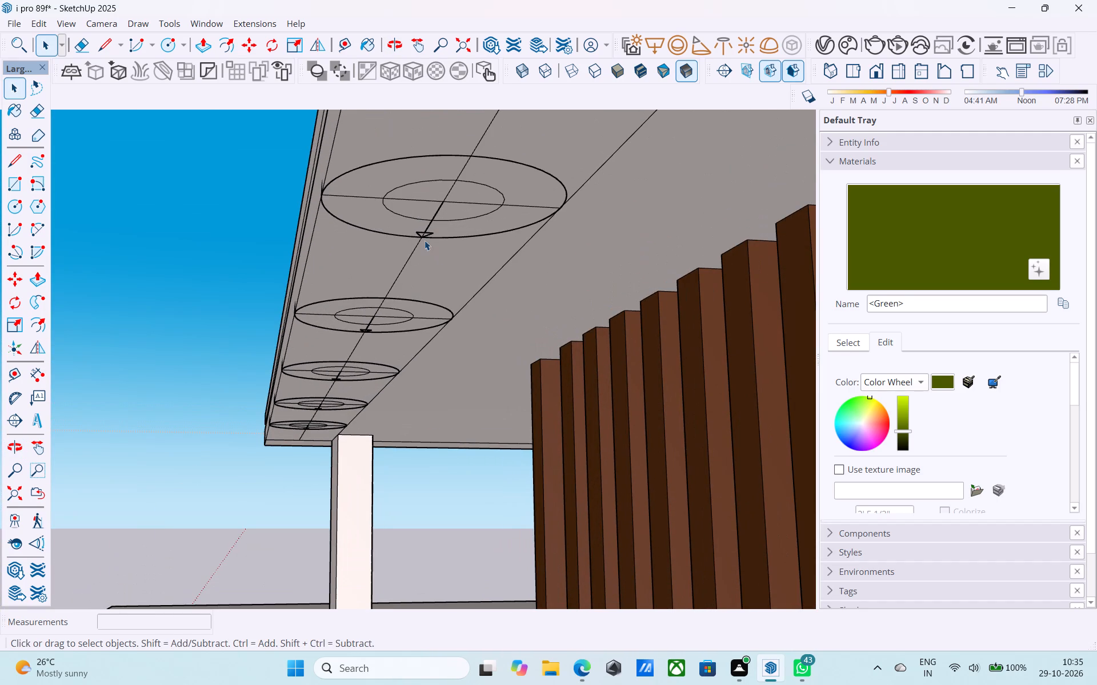
click(424, 239)
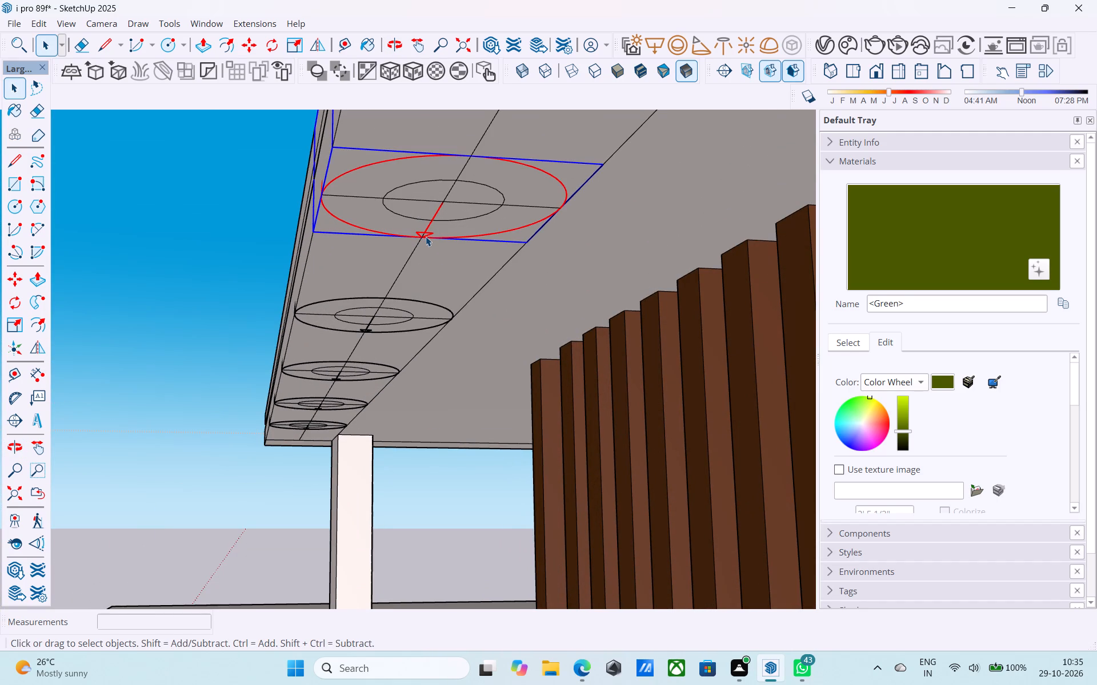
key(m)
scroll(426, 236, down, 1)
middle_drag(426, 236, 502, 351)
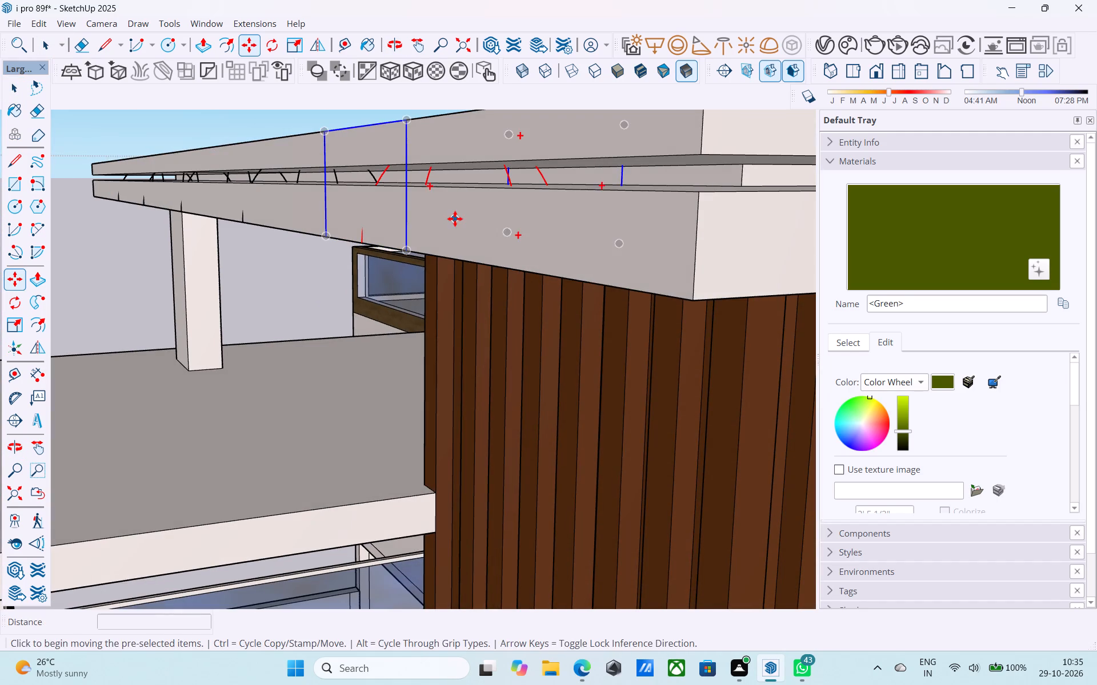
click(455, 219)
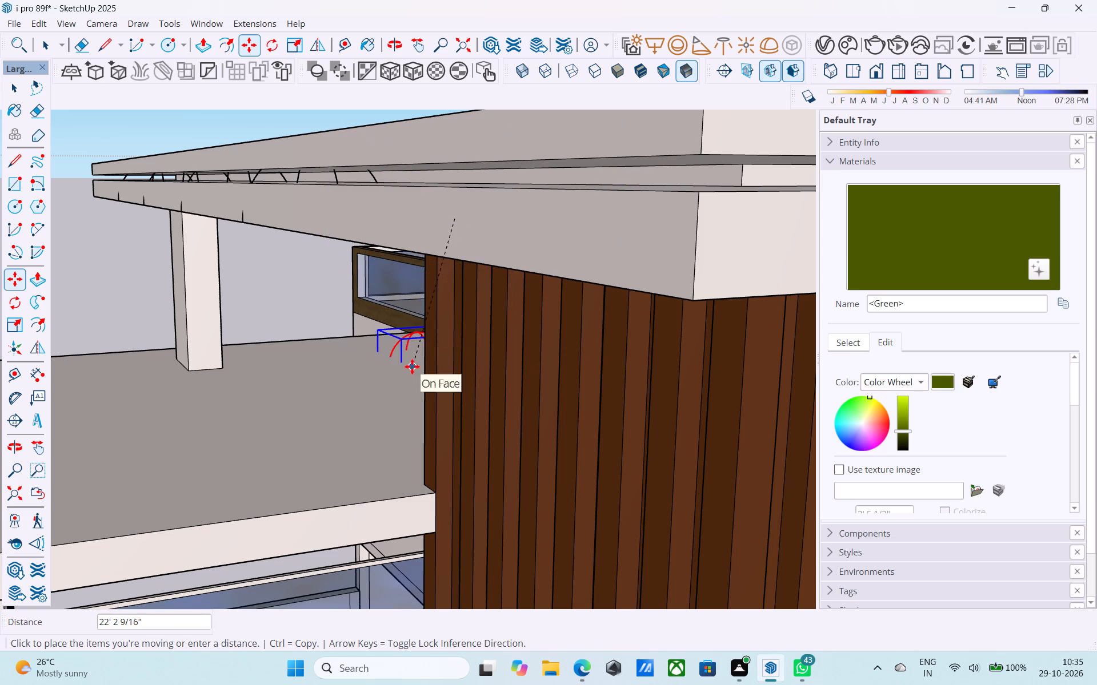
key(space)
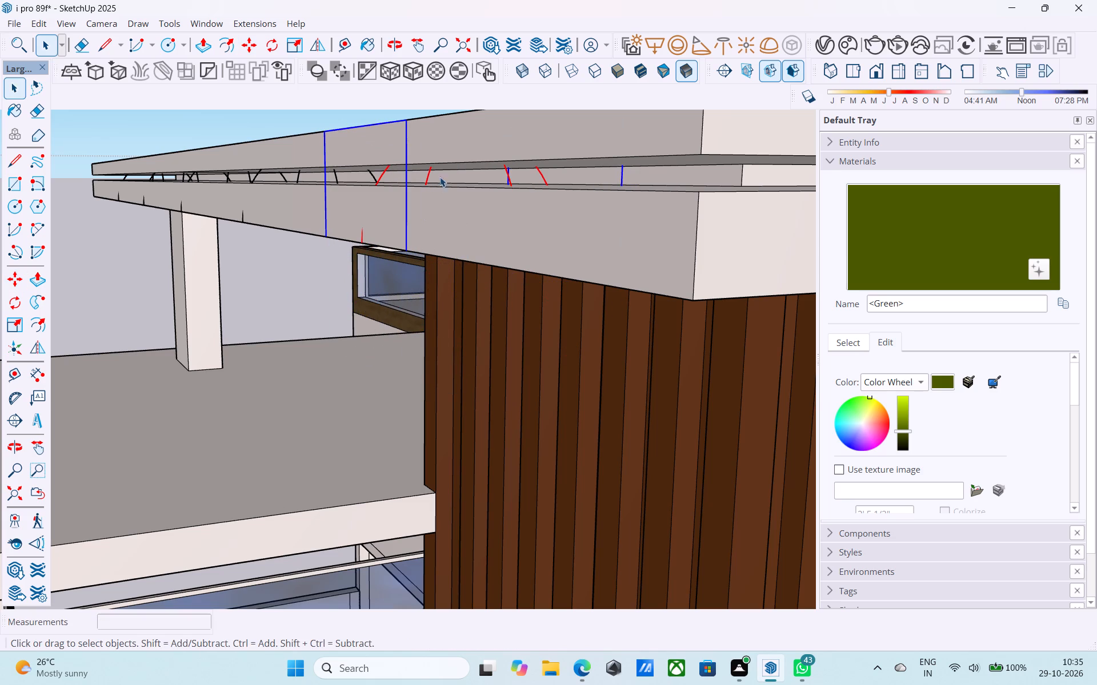
Move the selected corner dome light straight down so it hangs just below the roof slab's underside.
middle_drag(452, 160, 471, 227)
key(m)
scroll(447, 192, down, 3)
middle_drag(447, 192, 470, 286)
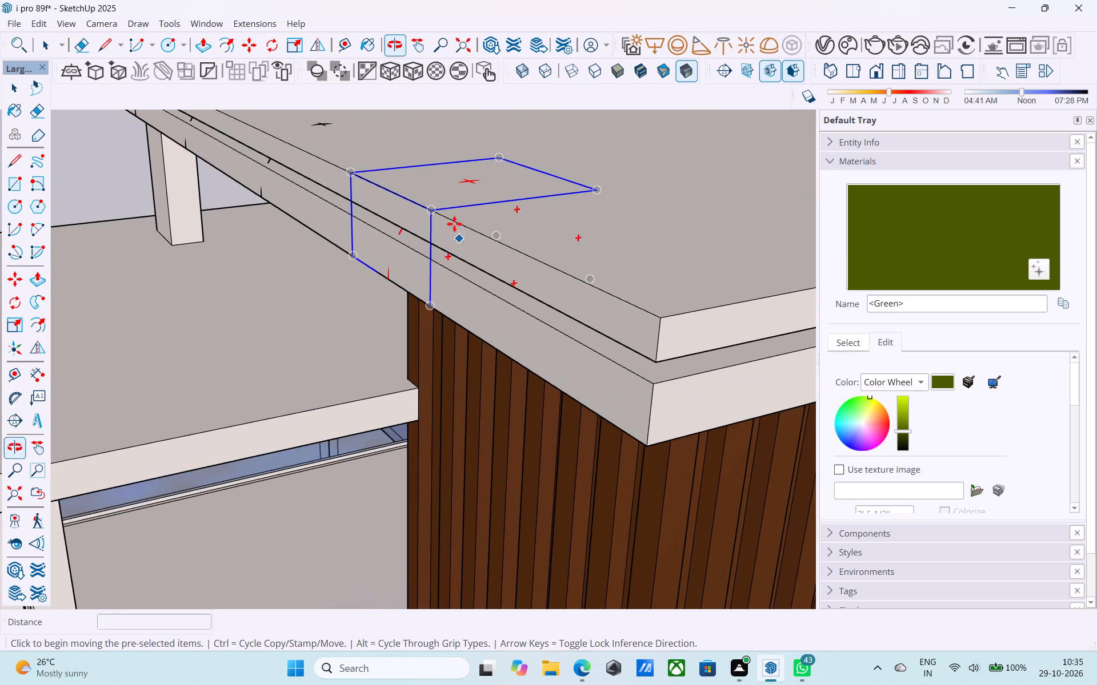
click(432, 206)
click(426, 260)
middle_drag(426, 303, 473, 202)
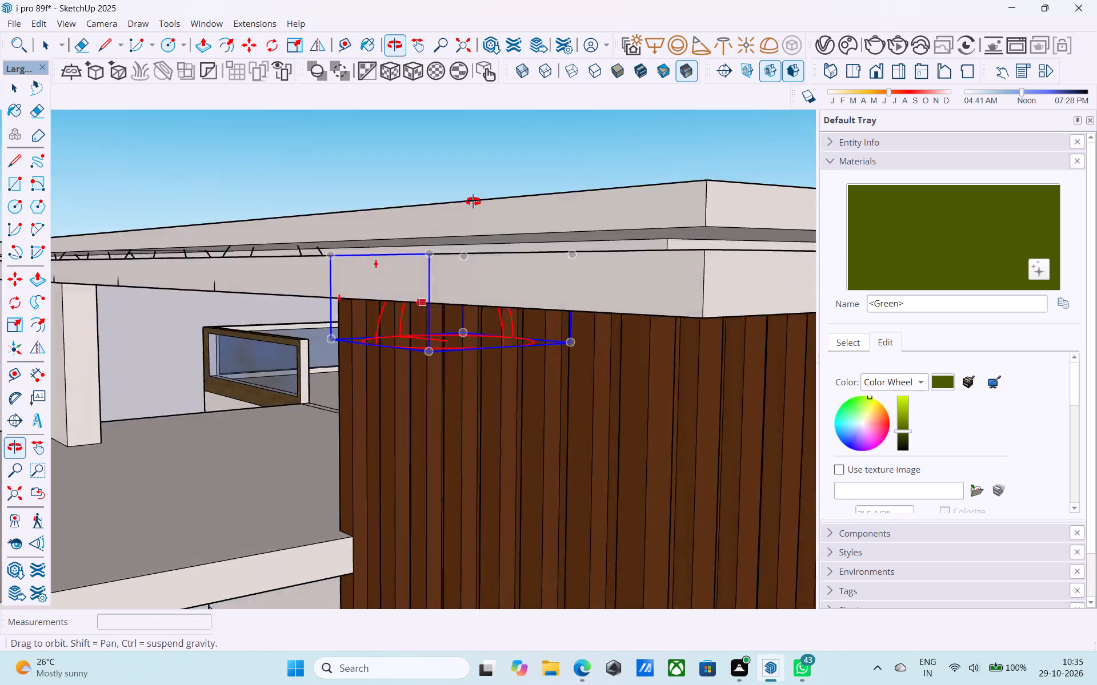
middle_drag(473, 202, 629, 160)
shift+middle_drag(471, 262, 742, 194)
scroll(340, 336, up, 1)
key(space)
Delete the dome light at the rearmost of the five circles along the slab's side edge.
scroll(349, 296, up, 5)
click(349, 271)
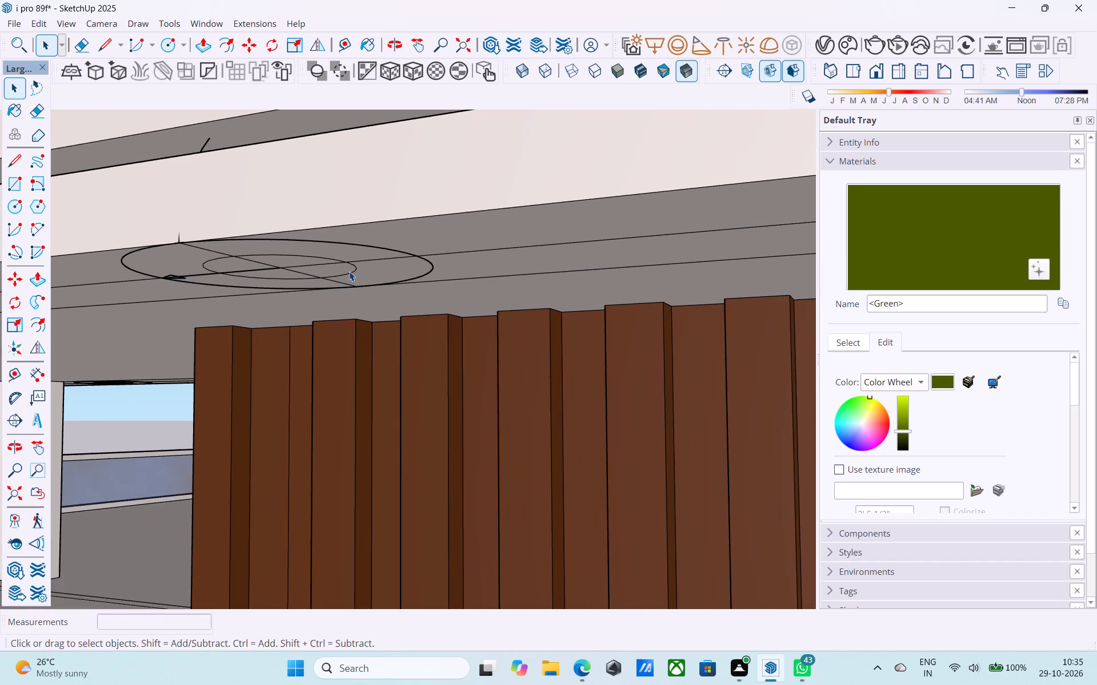
click(351, 273)
scroll(352, 274, down, 9)
middle_drag(363, 277, 708, 289)
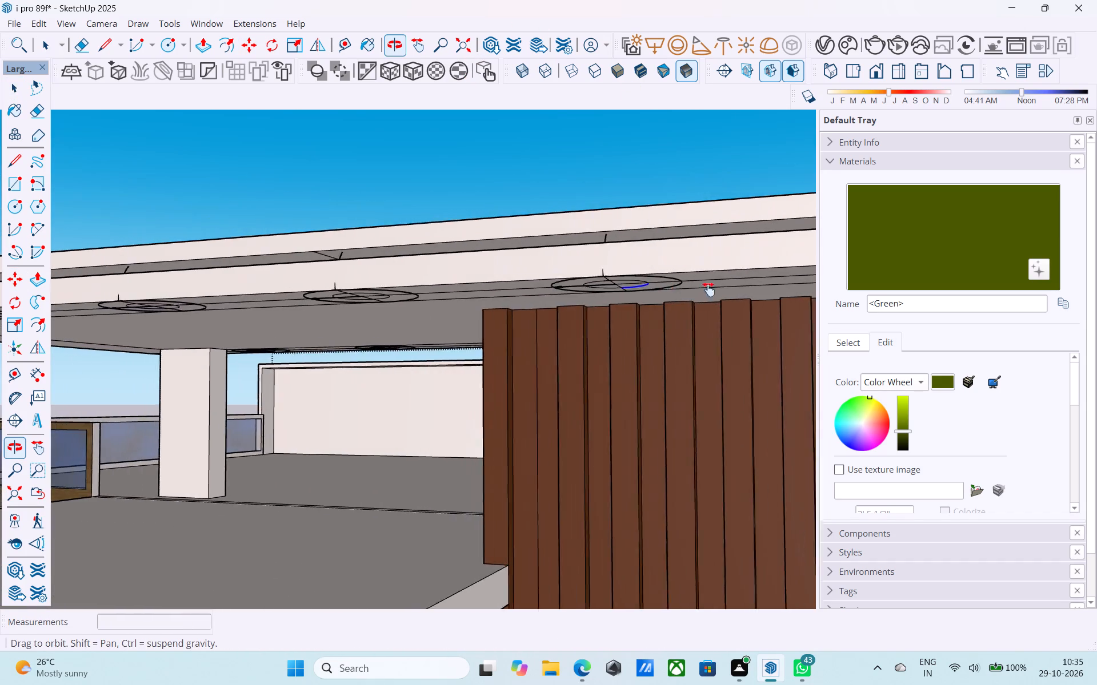
middle_drag(708, 289, 736, 283)
scroll(444, 302, down, 3)
shift+middle_drag(420, 319, 793, 276)
scroll(357, 285, up, 9)
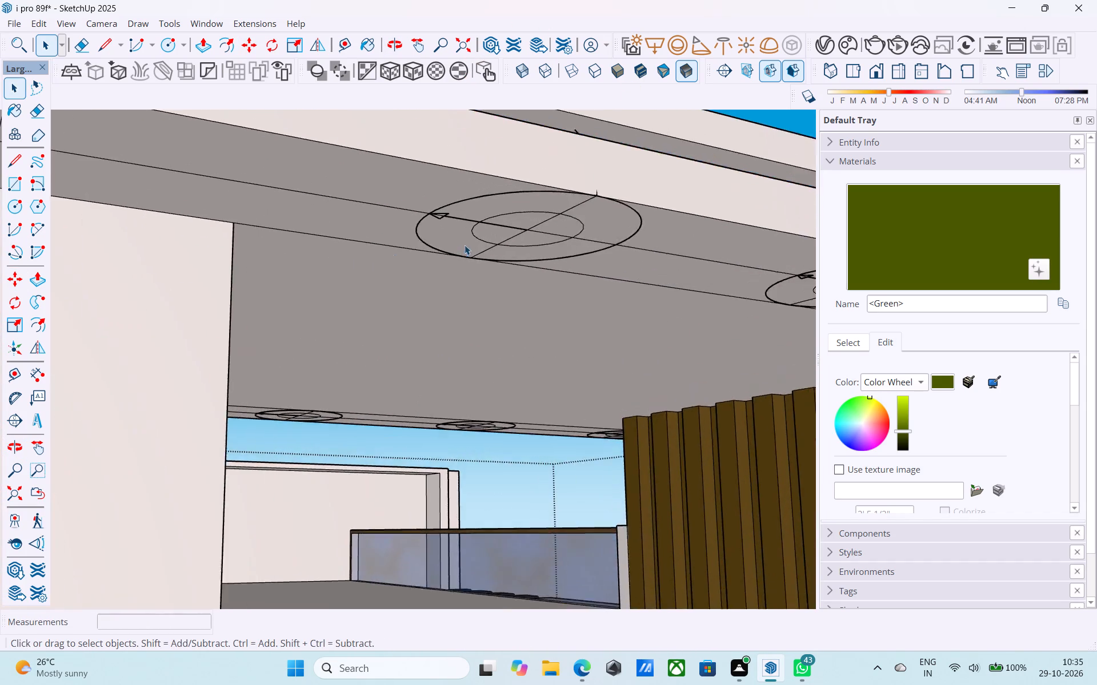
scroll(465, 245, up, 4)
click(427, 204)
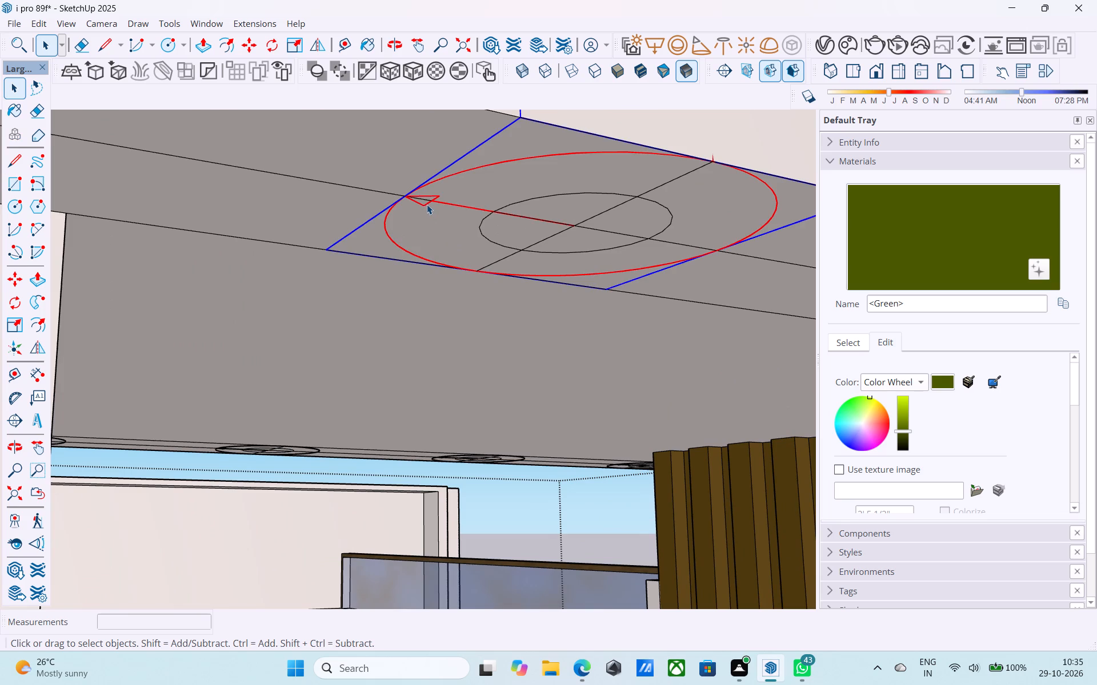
key(Delete)
Check the scene's dome, sphere and sun lights in the V-Ray Asset Editor's light list.
scroll(426, 204, down, 8)
middle_drag(444, 280, 437, 280)
scroll(185, 305, down, 7)
middle_drag(453, 293, 433, 291)
scroll(583, 292, up, 12)
scroll(521, 277, down, 3)
middle_drag(521, 277, 311, 279)
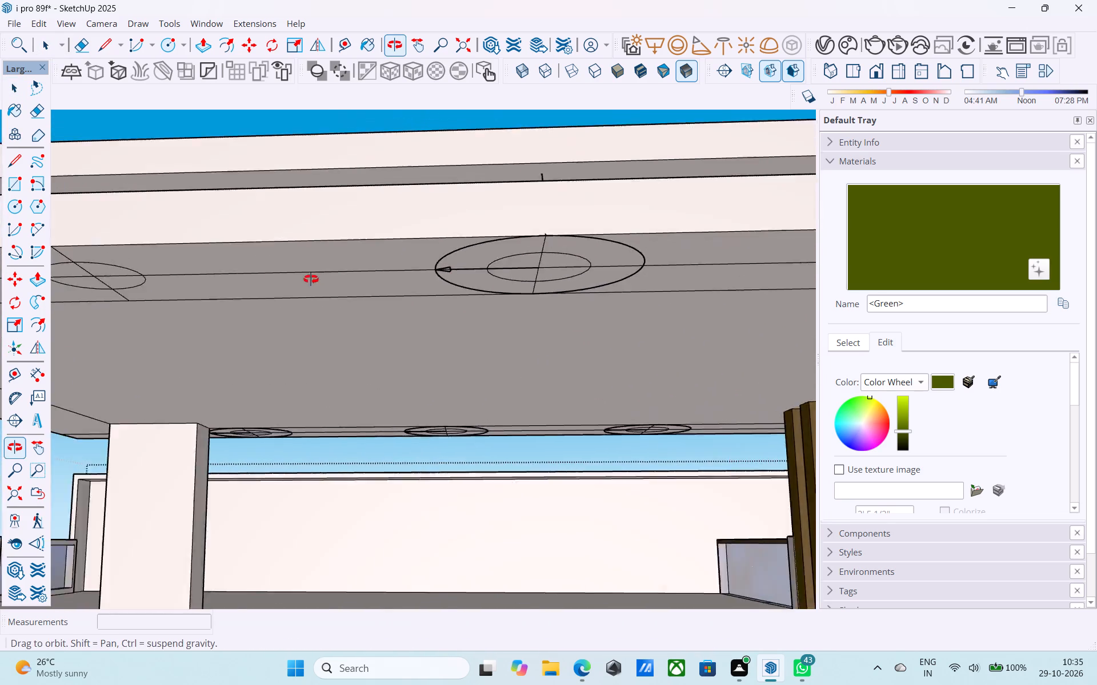
middle_drag(311, 279, 171, 314)
click(823, 46)
scroll(251, 403, down, 2)
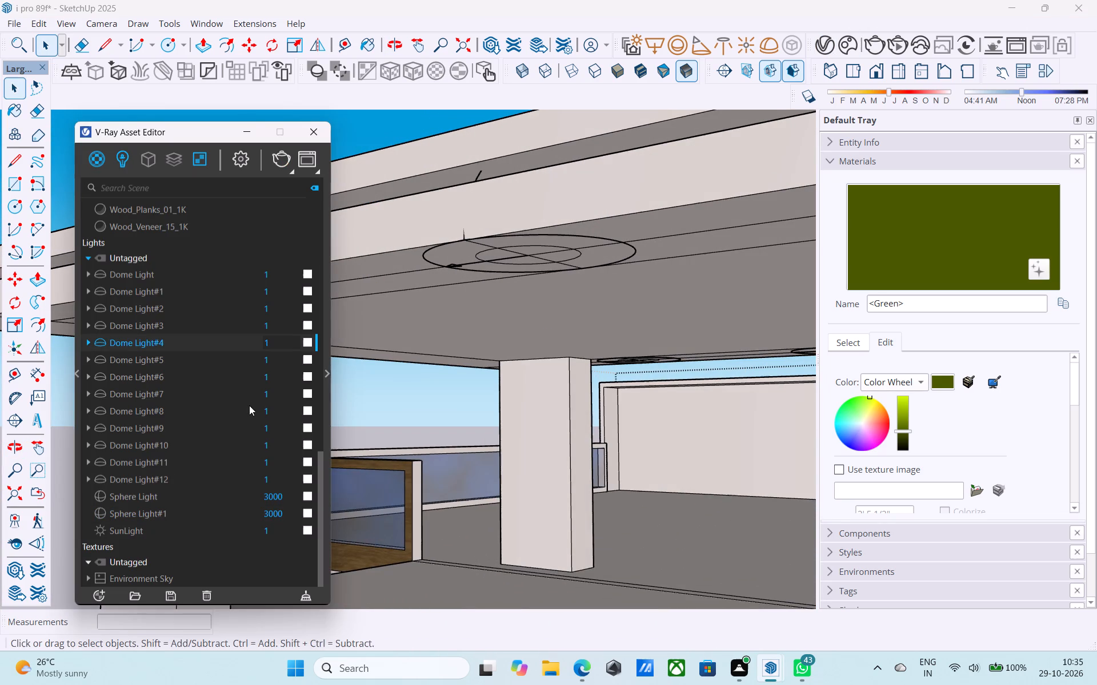
click(317, 135)
Delete the dome light at the second circle from the rear along the slab's side edge.
middle_drag(366, 150, 505, 152)
scroll(577, 224, down, 2)
middle_drag(579, 229, 303, 161)
shift+middle_drag(535, 201, 343, 237)
scroll(423, 267, up, 5)
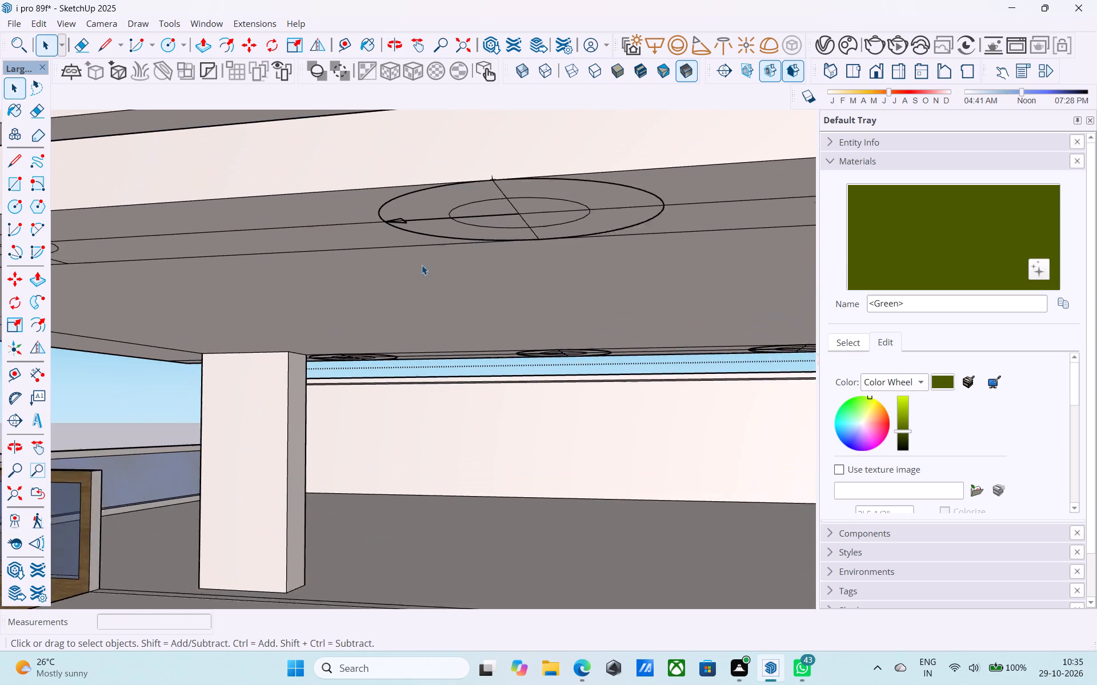
scroll(422, 265, up, 1)
click(402, 220)
click(402, 217)
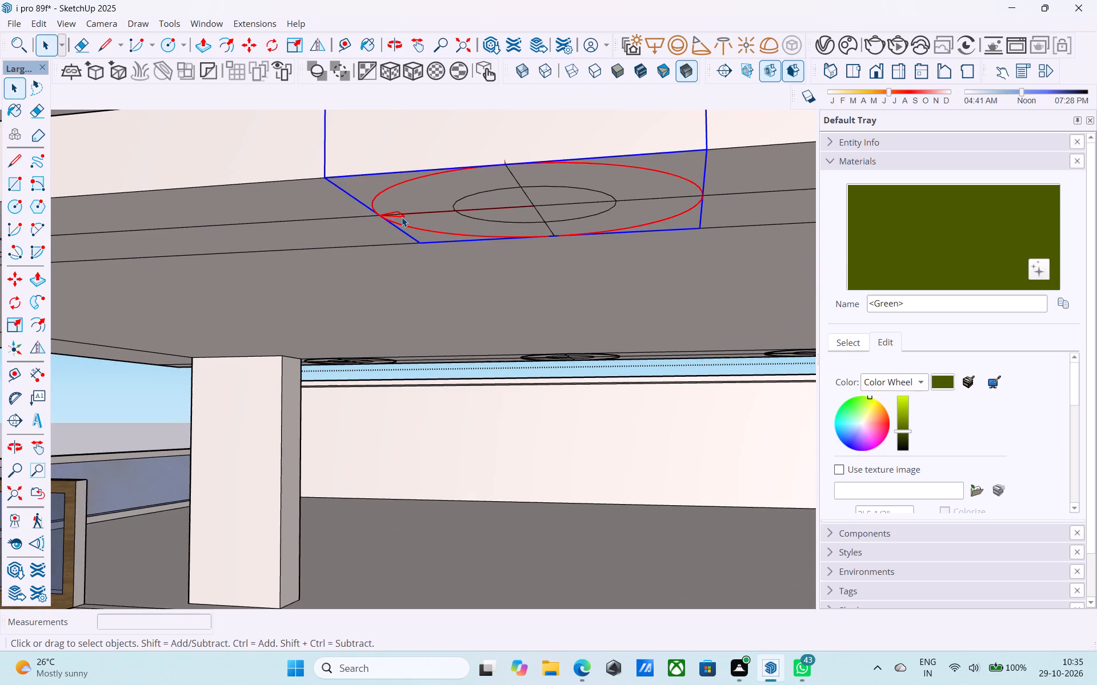
key(Delete)
Delete the dome light at the middle circle of the slab's side edge.
scroll(402, 217, down, 18)
middle_click(465, 269)
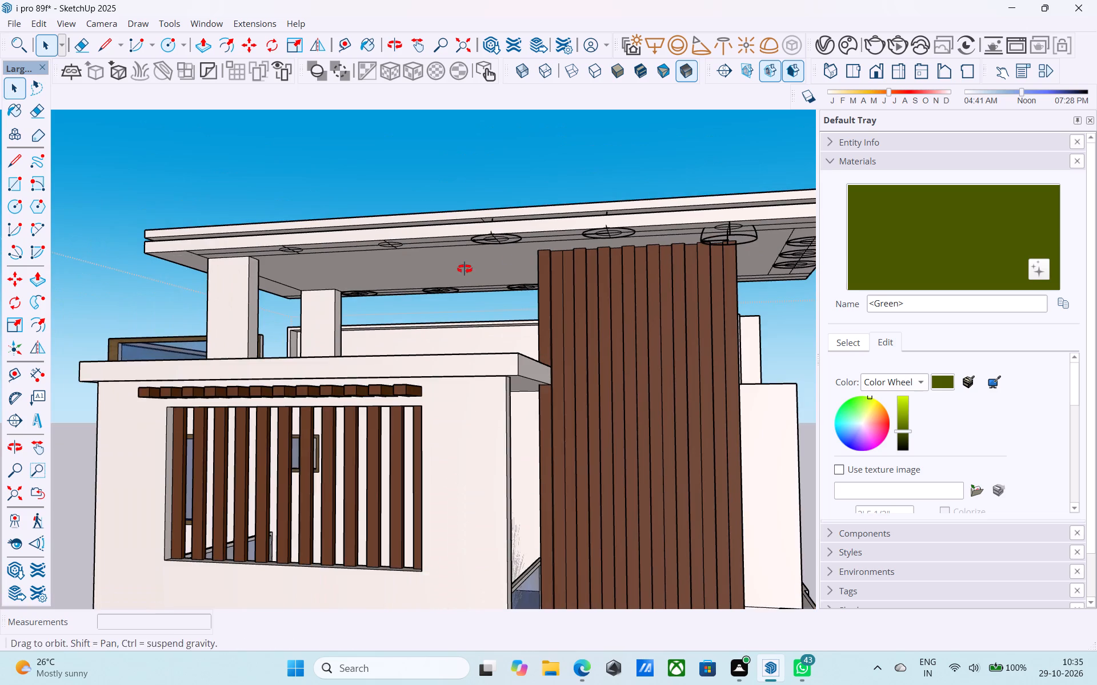
scroll(535, 245, up, 15)
click(486, 219)
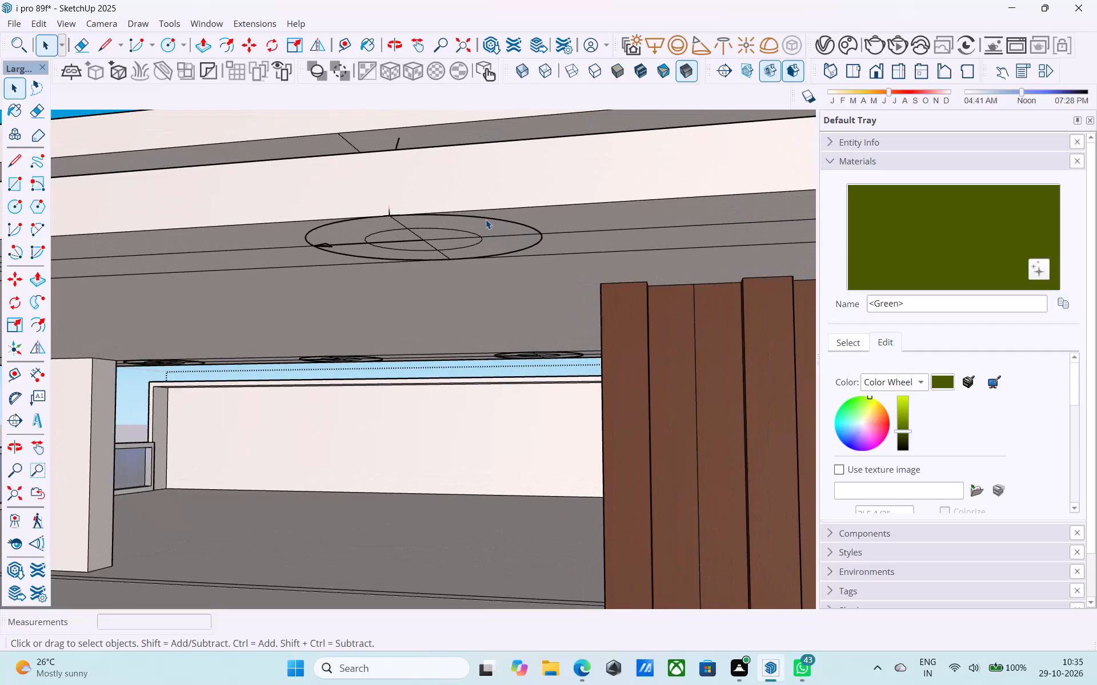
key(Delete)
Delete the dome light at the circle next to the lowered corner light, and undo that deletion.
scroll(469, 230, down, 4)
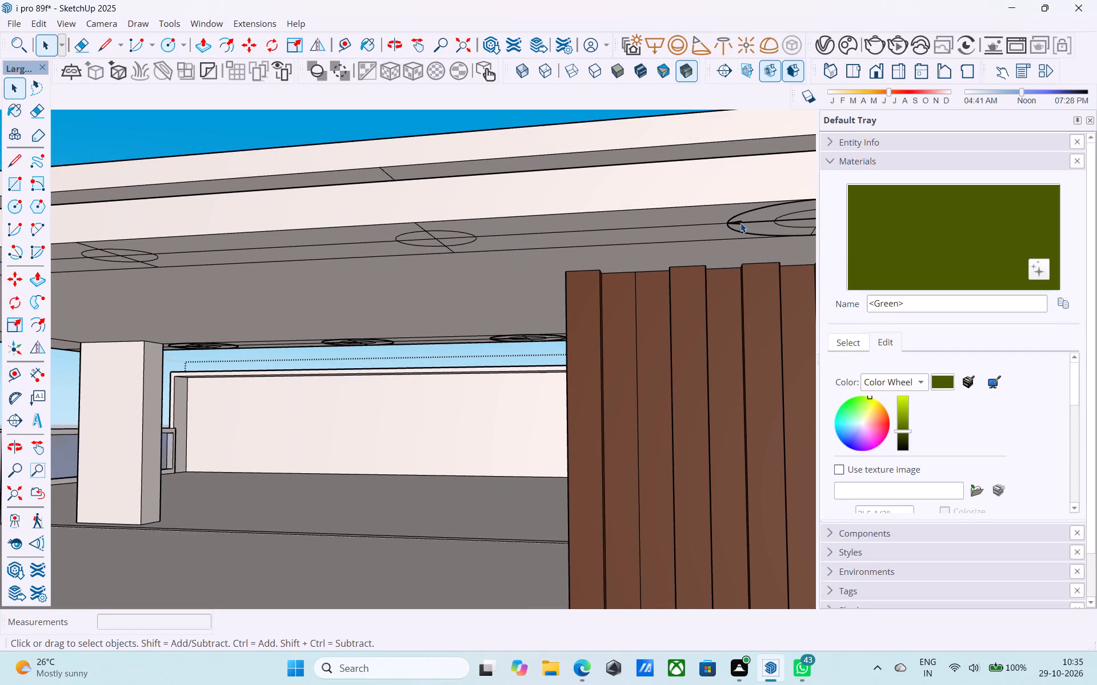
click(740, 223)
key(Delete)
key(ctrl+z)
Delete the dome light above the wood slats, at the side-edge circle next to the lowered corner light.
scroll(692, 219, down, 2)
middle_drag(692, 219, 302, 299)
scroll(401, 308, up, 10)
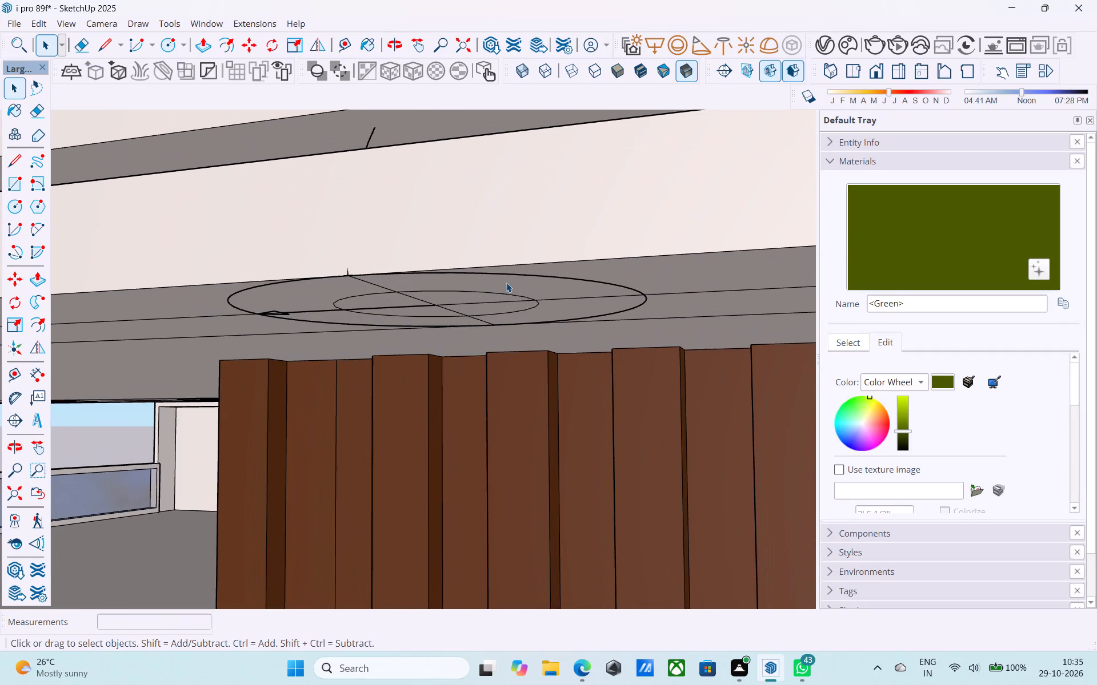
click(512, 276)
key(Delete)
Select the three dome lights at the circles along the roof slab's front edge together.
scroll(512, 276, down, 2)
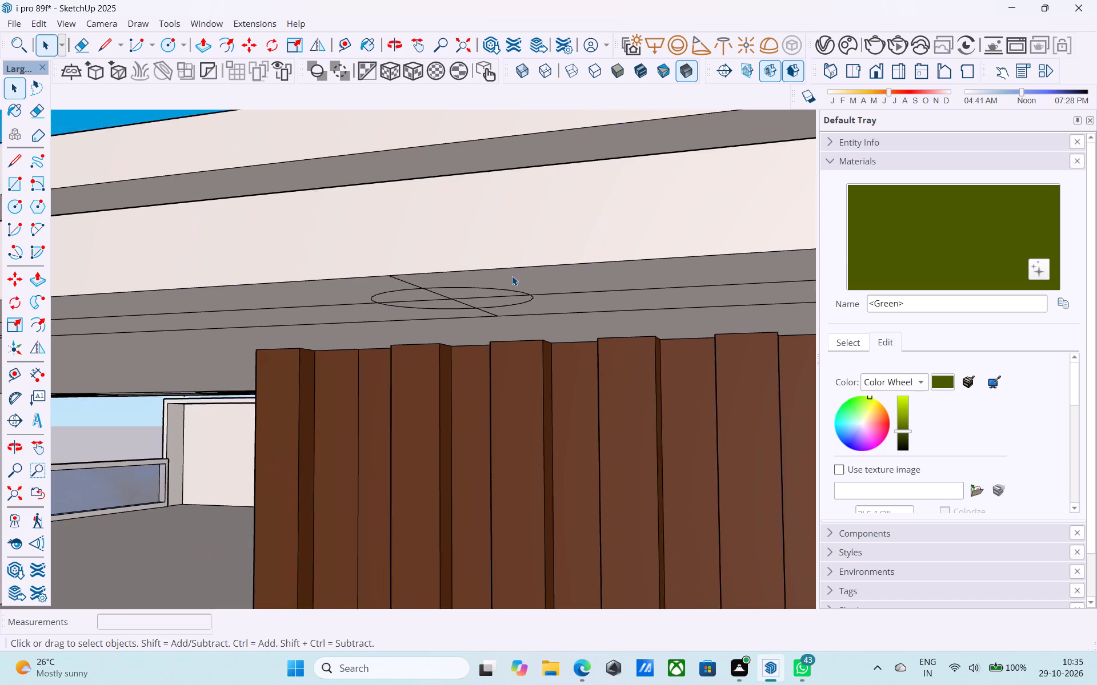
scroll(512, 276, down, 4)
middle_drag(504, 280, 315, 328)
scroll(289, 339, down, 8)
middle_drag(449, 356, 470, 479)
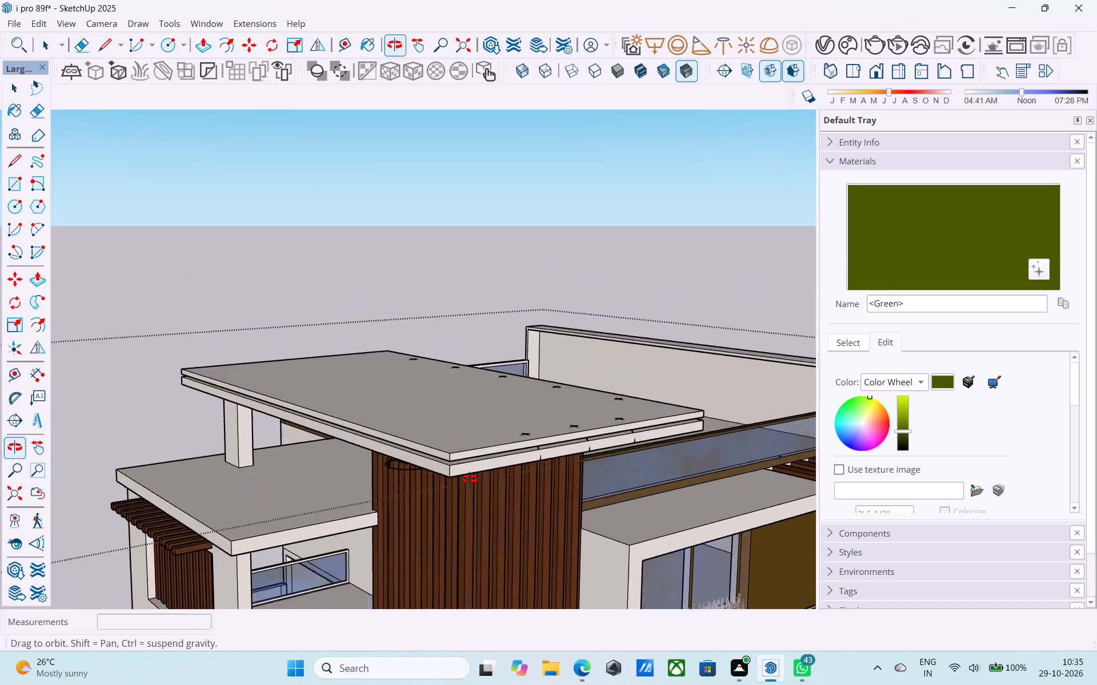
middle_drag(470, 479, 391, 291)
scroll(403, 299, up, 8)
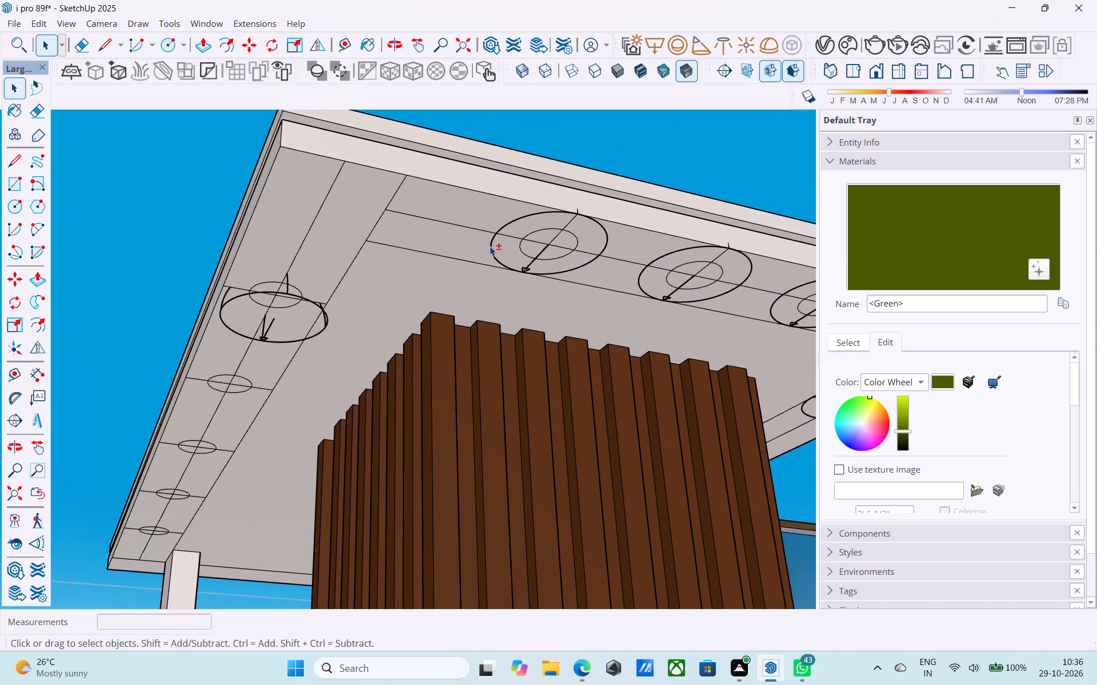
shift+click(490, 246)
shift+scroll(496, 247, down, 3)
shift+middle_drag(486, 269, 281, 321)
shift+scroll(431, 329, up, 5)
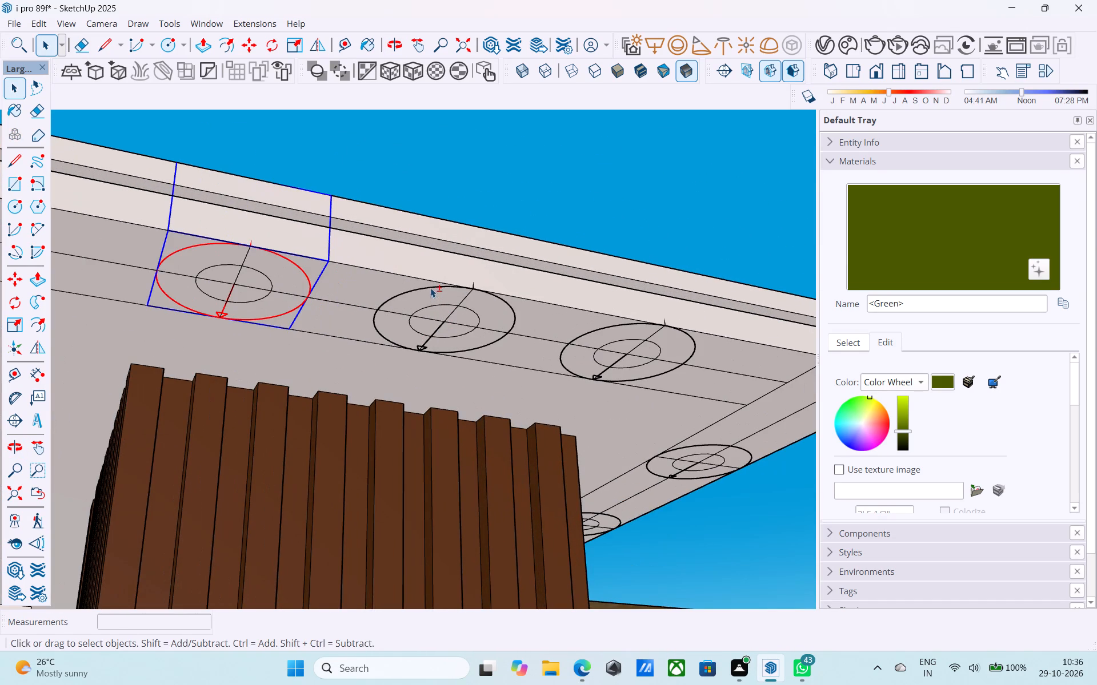
shift+click(430, 288)
shift+middle_drag(523, 288, 424, 296)
shift+click(495, 340)
shift+scroll(496, 340, down, 2)
shift+middle_drag(507, 346, 338, 296)
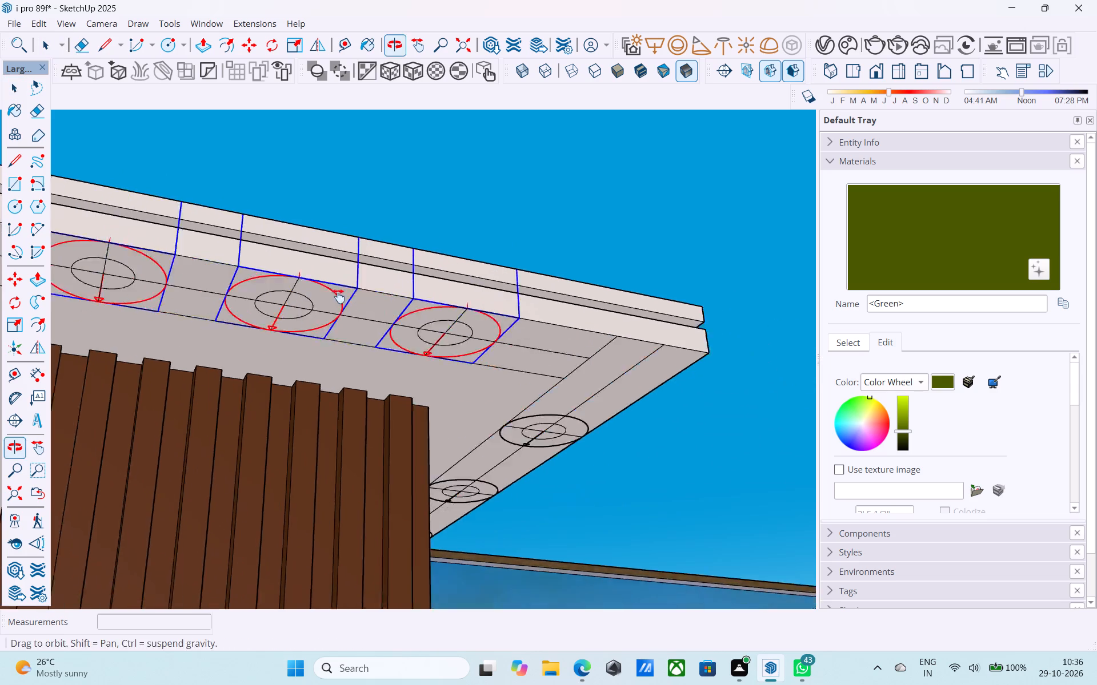
shift+middle_drag(338, 296, 321, 289)
Add the four dome lights along the roof slab's adjoining edge to the selection and delete all seven together.
shift+scroll(429, 378, up, 4)
shift+click(454, 390)
shift+scroll(493, 396, down, 2)
shift+middle_drag(612, 396, 395, 348)
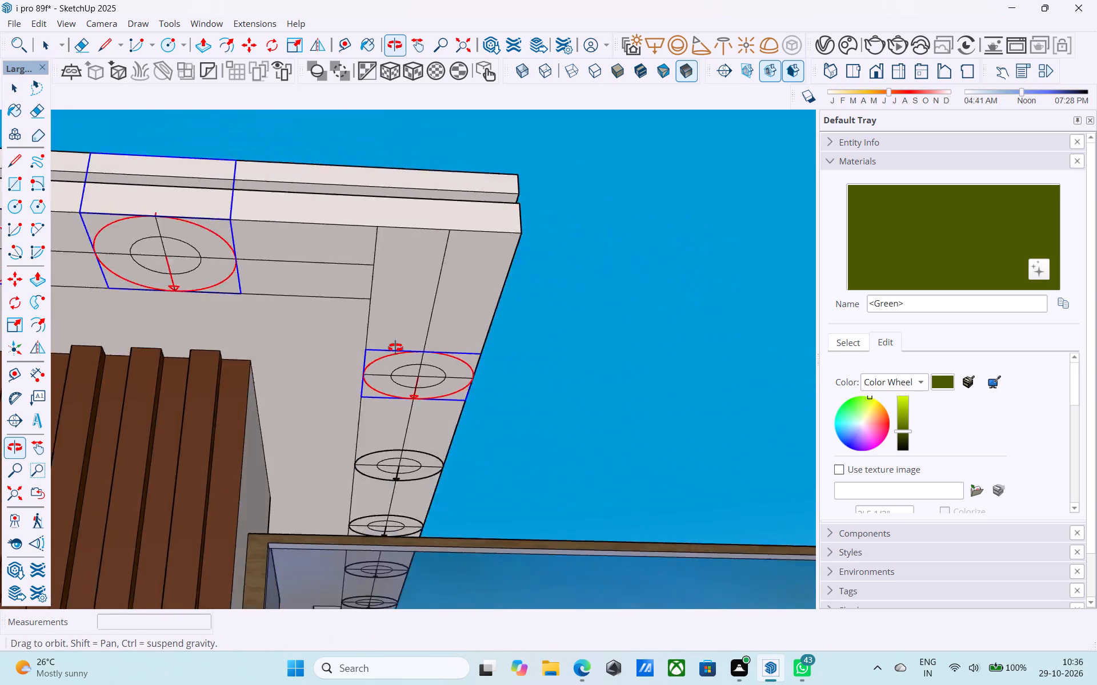
shift+middle_drag(395, 348, 274, 348)
shift+middle_drag(505, 442, 446, 478)
scroll(550, 442, up, 7)
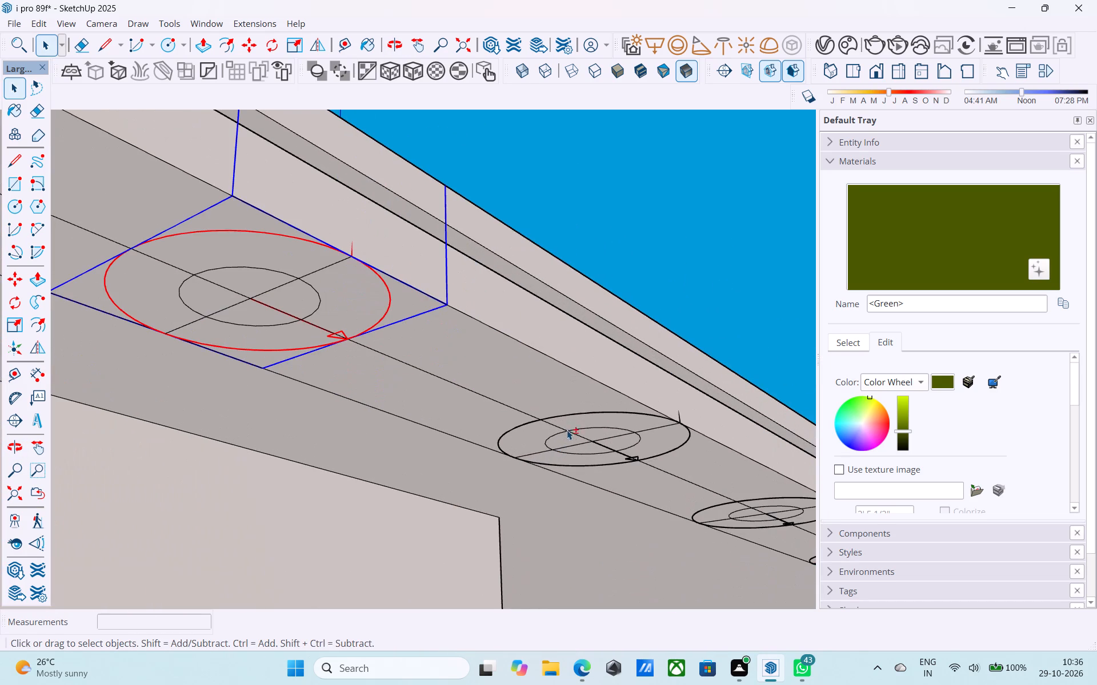
shift+click(571, 415)
shift+scroll(563, 414, down, 8)
middle_drag(678, 458, 574, 519)
scroll(574, 519, up, 10)
shift+click(590, 448)
shift+scroll(590, 446, down, 3)
shift+middle_drag(684, 458, 534, 462)
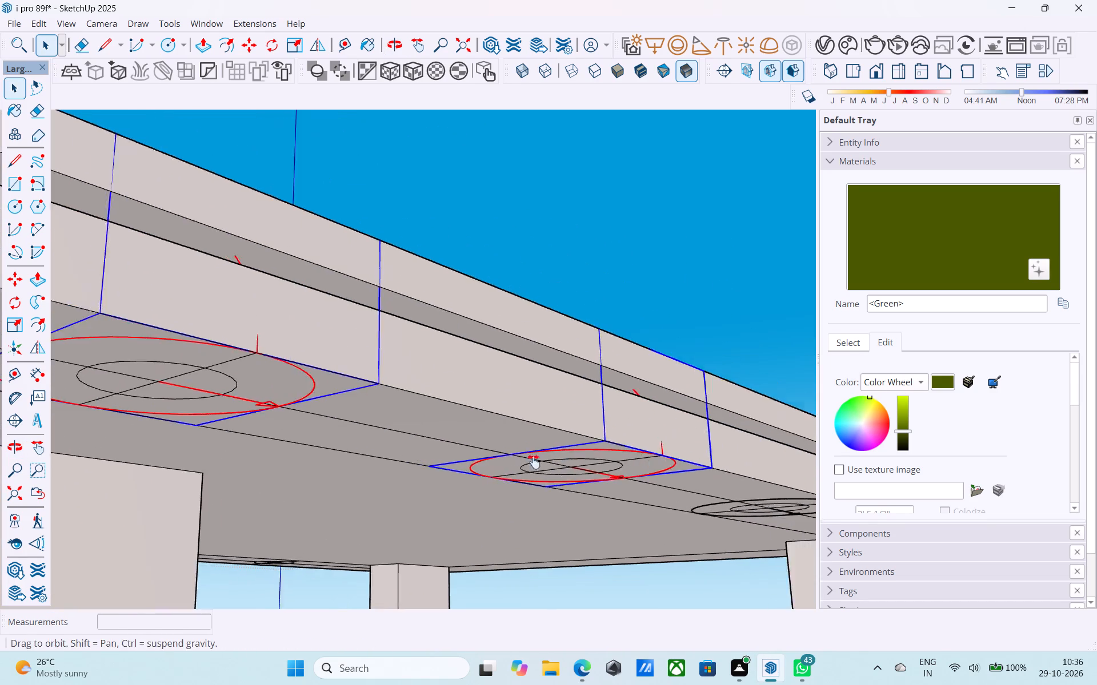
shift+middle_drag(534, 462, 331, 432)
shift+middle_drag(515, 474, 439, 436)
scroll(598, 479, up, 10)
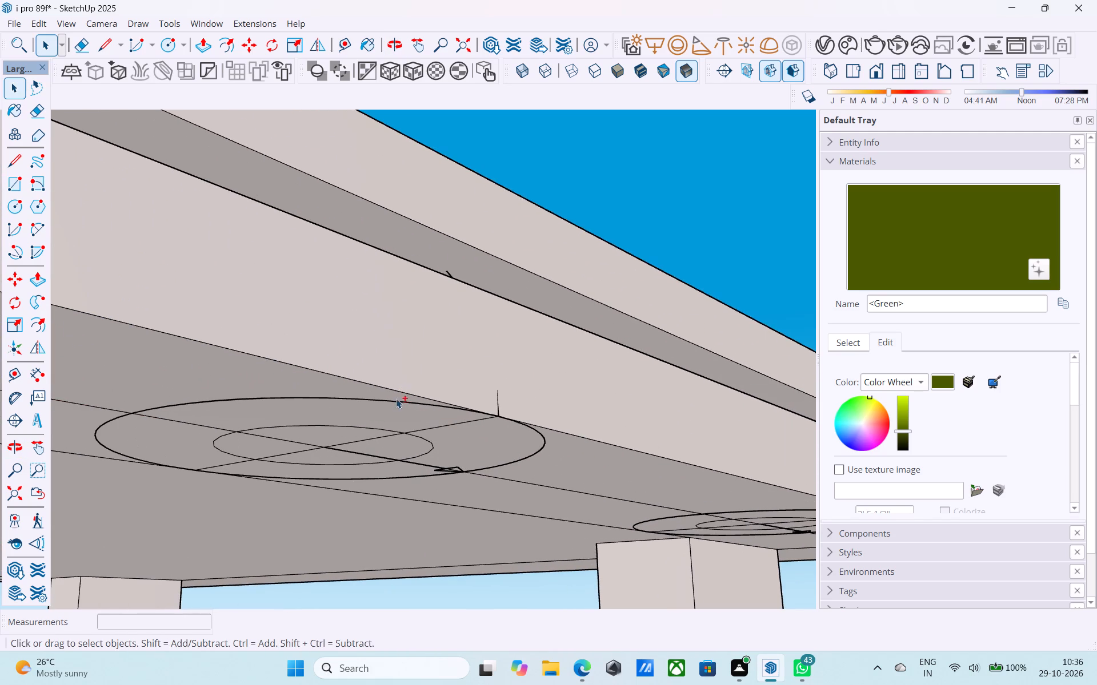
shift+click(397, 401)
shift+scroll(434, 421, down, 8)
shift+middle_drag(611, 425, 538, 407)
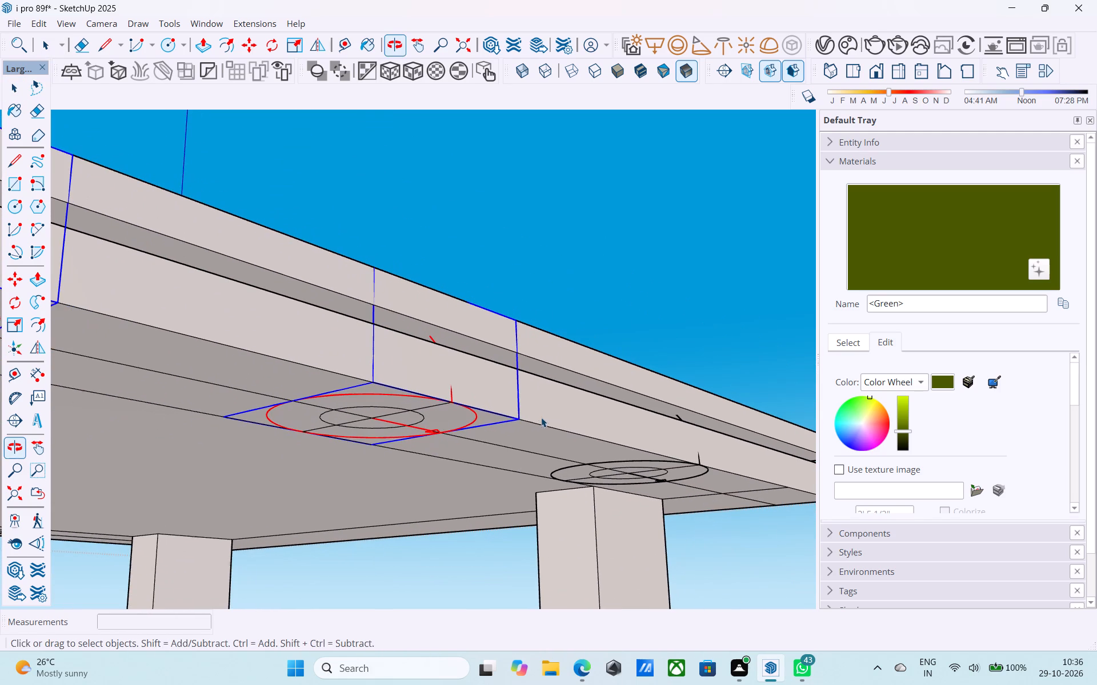
key(Delete)
Delete the last dome light on the adjoining edge, at the end circle next to the column.
scroll(654, 483, up, 7)
click(627, 433)
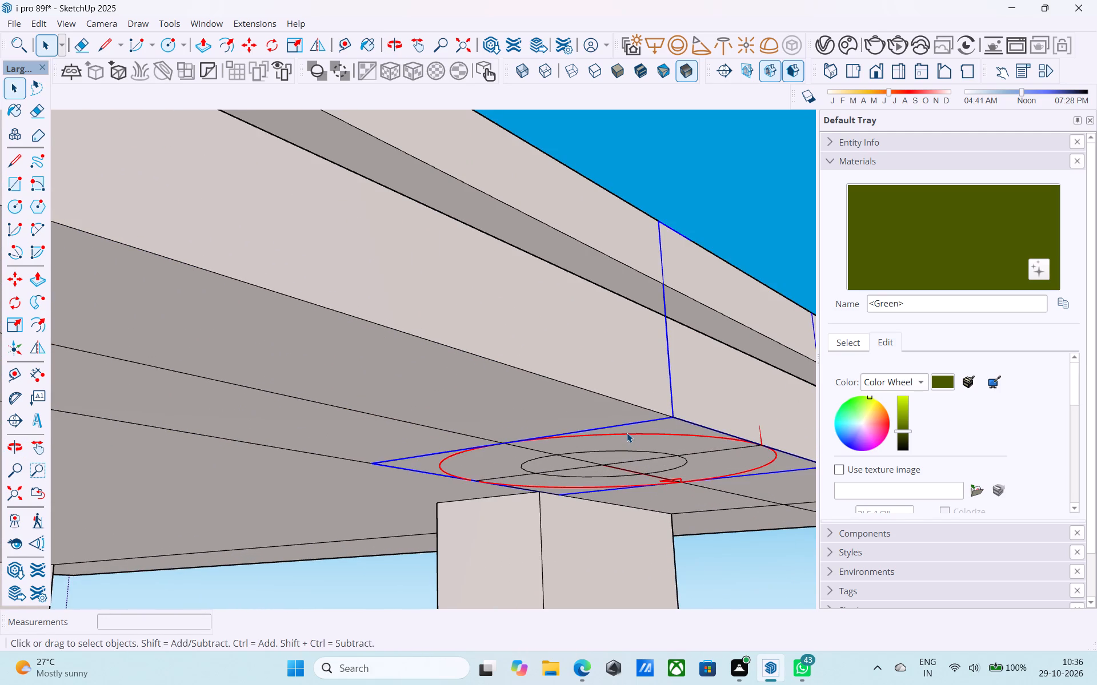
key(Delete)
scroll(632, 453, down, 13)
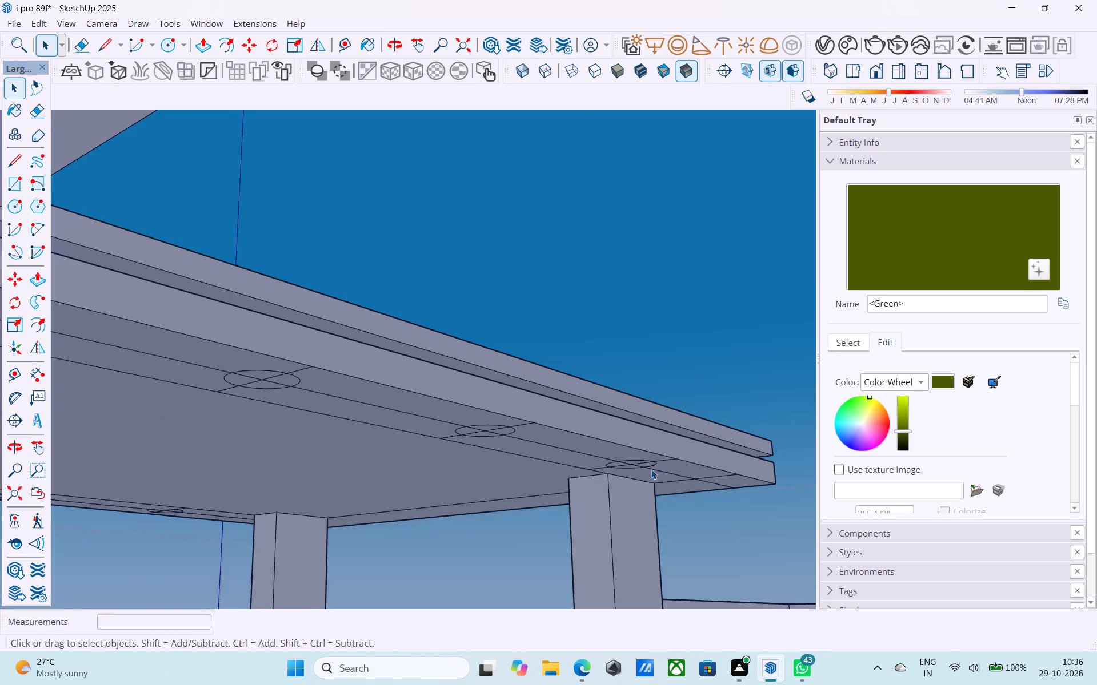
Clear the selection and save the model with the whole house in view.
scroll(651, 469, down, 8)
middle_drag(659, 476, 743, 574)
scroll(730, 542, down, 20)
scroll(730, 542, down, 5)
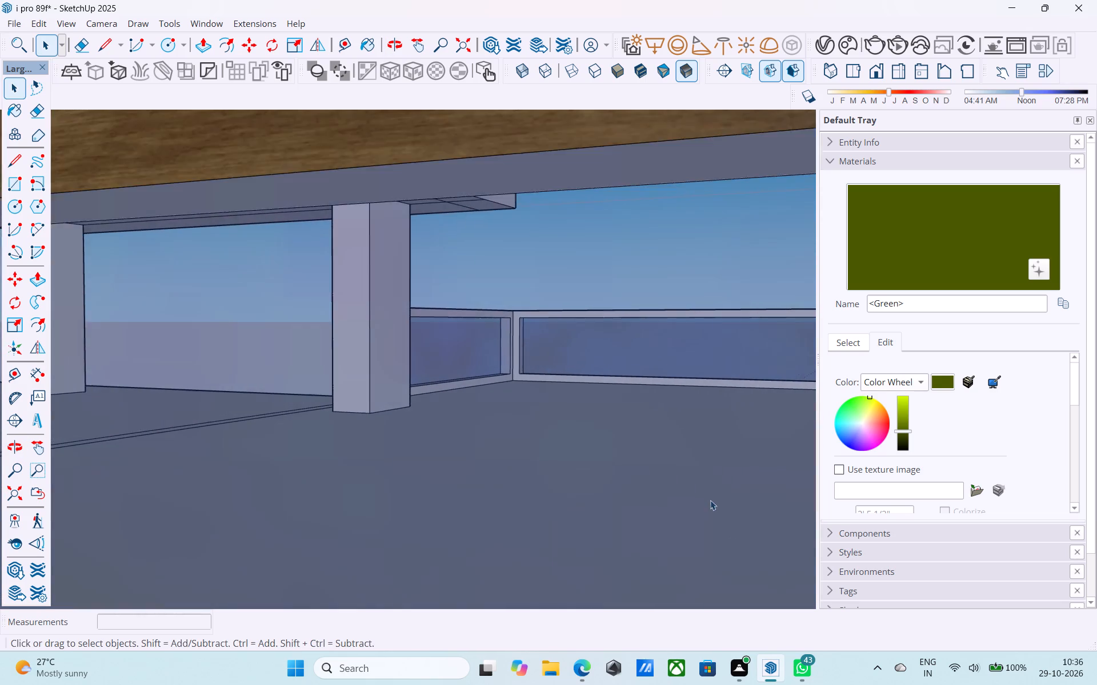
scroll(710, 500, down, 20)
scroll(710, 500, down, 20)
scroll(710, 500, down, 2)
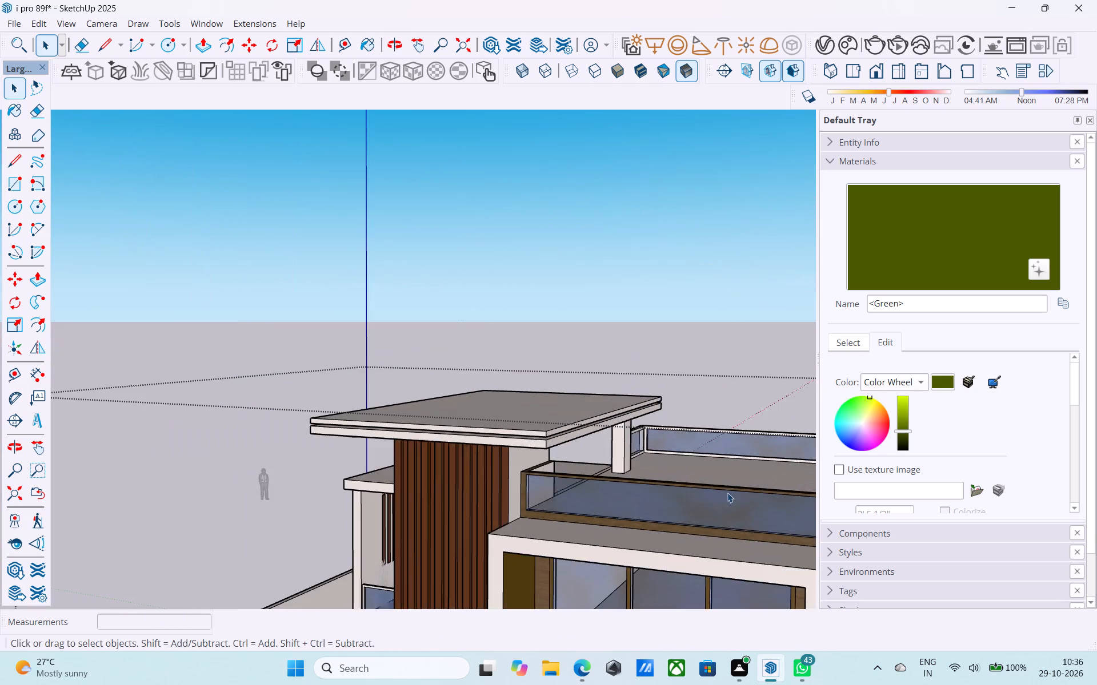
scroll(727, 493, down, 6)
middle_drag(731, 483, 751, 472)
click(590, 325)
scroll(669, 436, down, 3)
middle_drag(669, 443, 628, 411)
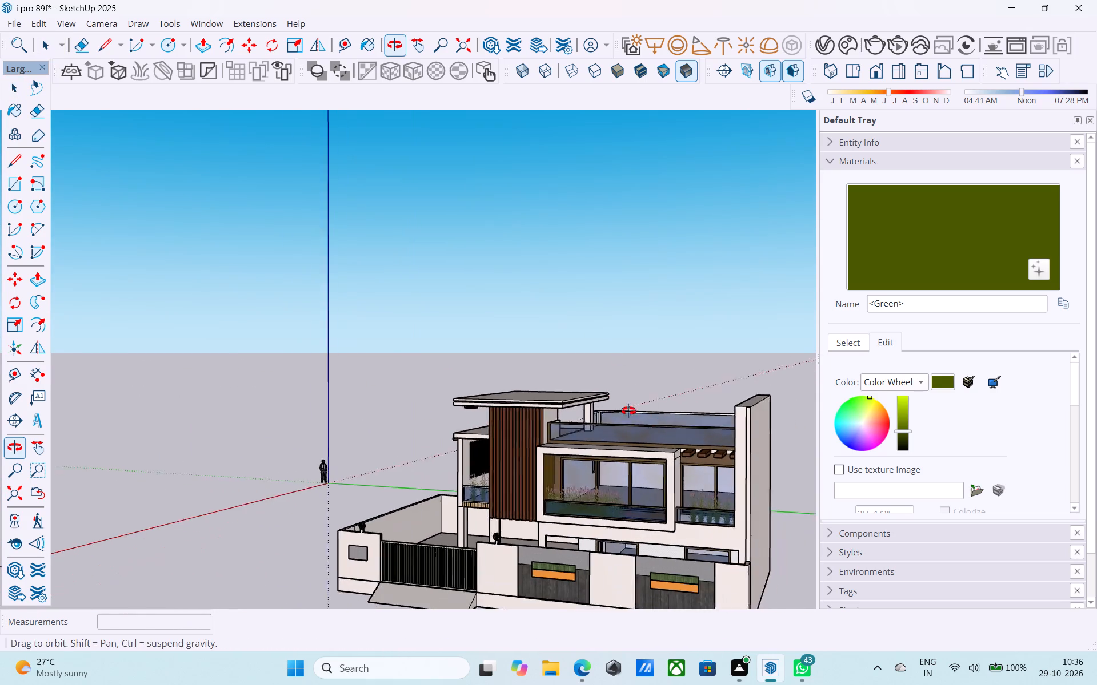
middle_drag(628, 411, 651, 428)
key(ctrl+s)
click(491, 441)
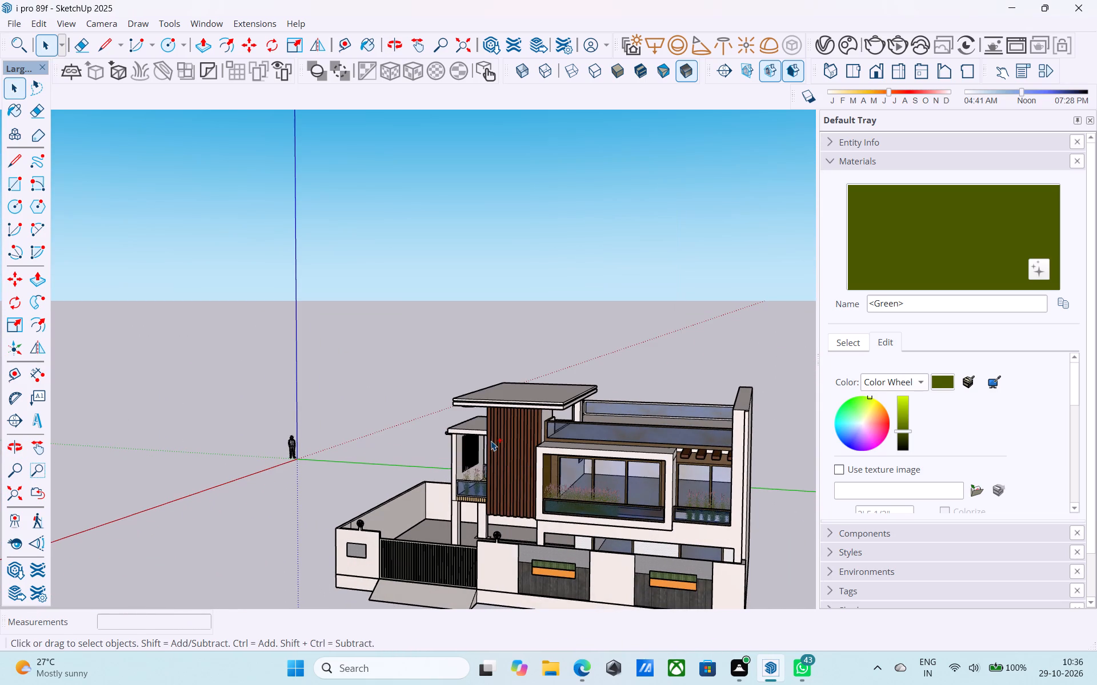
key(ctrl+s)
Render the house in V-Ray from a low front view that includes the gate and compound wall.
middle_drag(491, 458, 636, 480)
shift+middle_drag(541, 513, 489, 377)
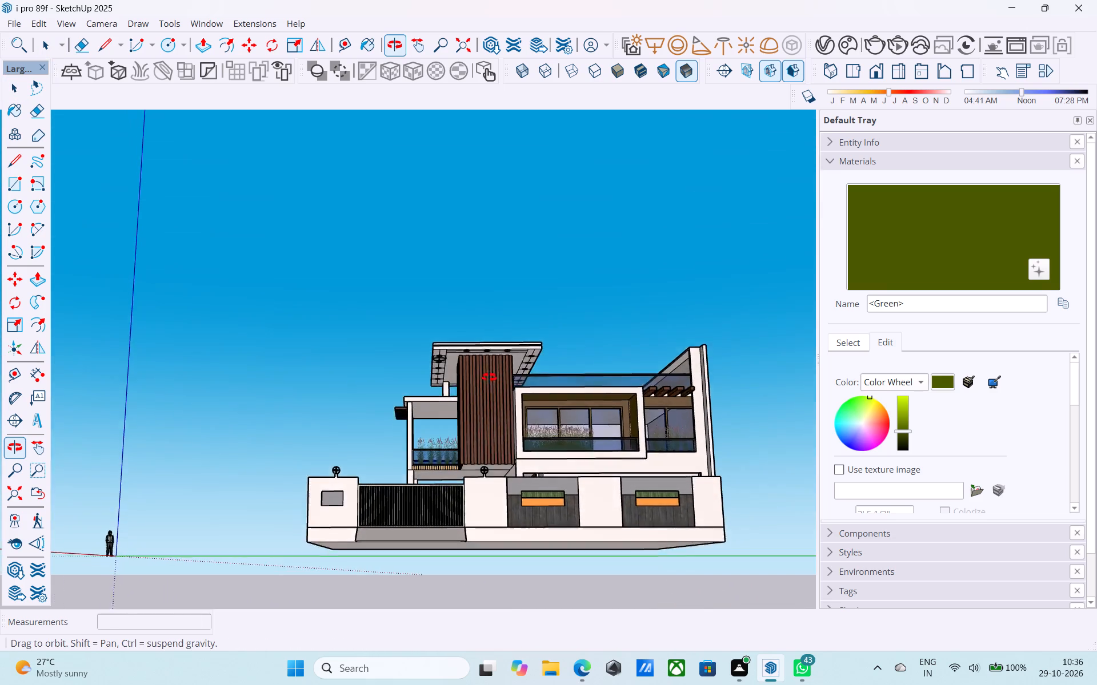
shift+middle_drag(489, 377, 556, 394)
scroll(555, 438, up, 3)
middle_drag(546, 478, 583, 472)
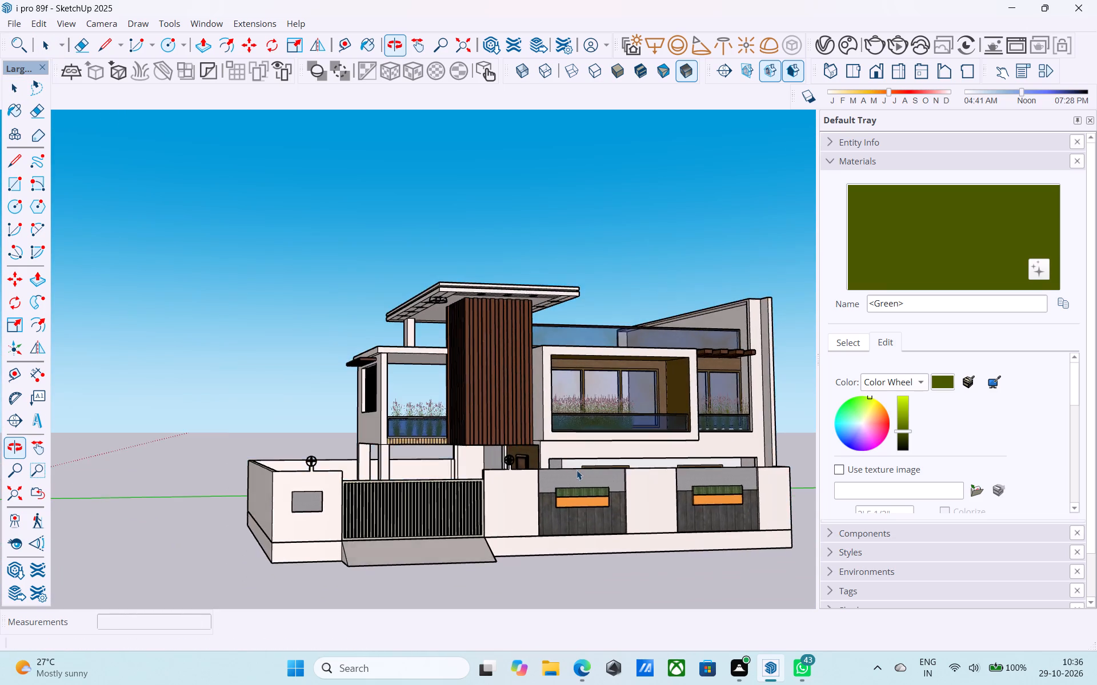
scroll(575, 469, up, 3)
middle_drag(575, 467, 599, 487)
scroll(599, 487, down, 2)
shift+middle_drag(588, 482, 526, 449)
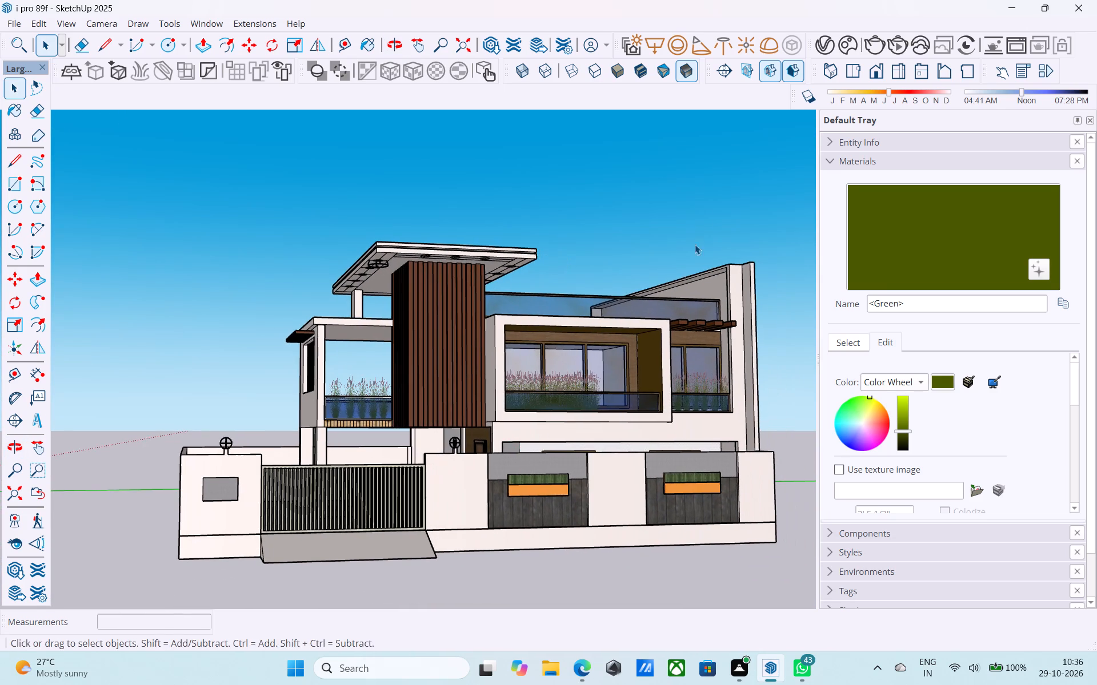
click(870, 41)
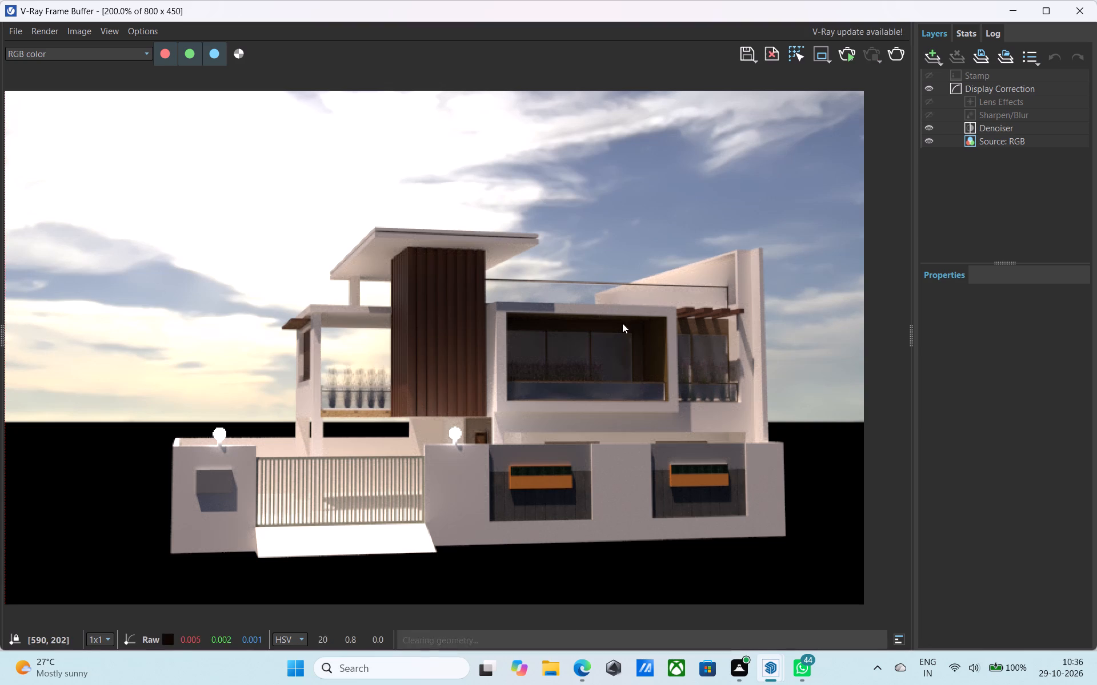
Examine the render's gate lamps, roof slab, wood slats and upper window up close, and close the frame buffer.
scroll(545, 421, up, 1)
scroll(545, 421, down, 1)
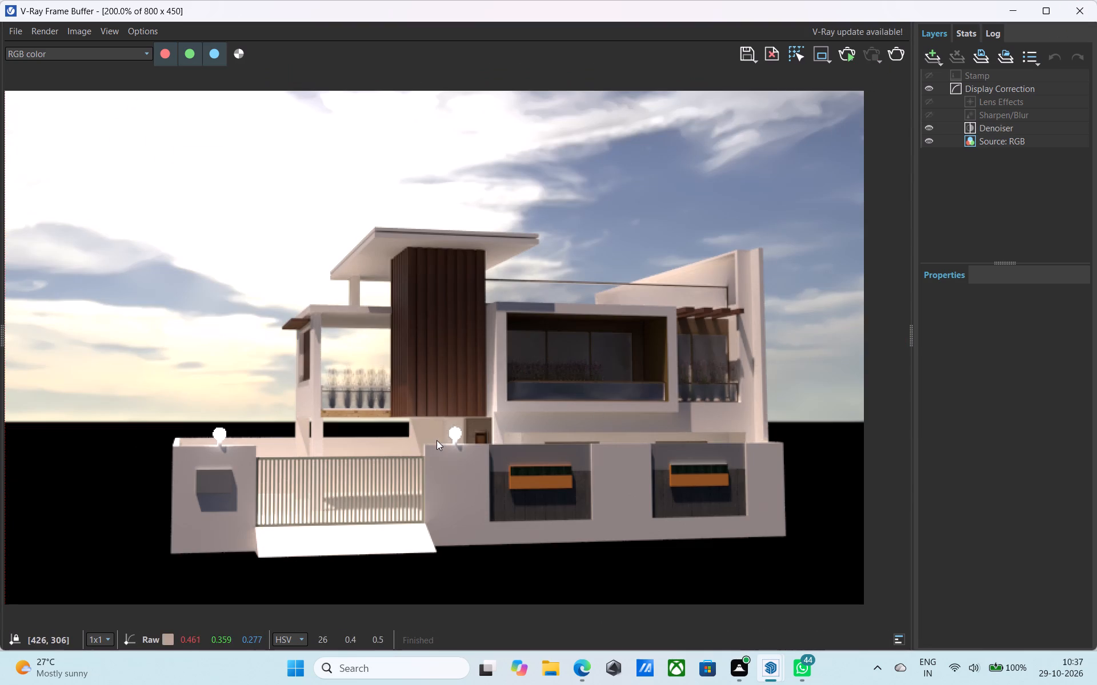
scroll(425, 385, up, 1)
scroll(425, 385, down, 1)
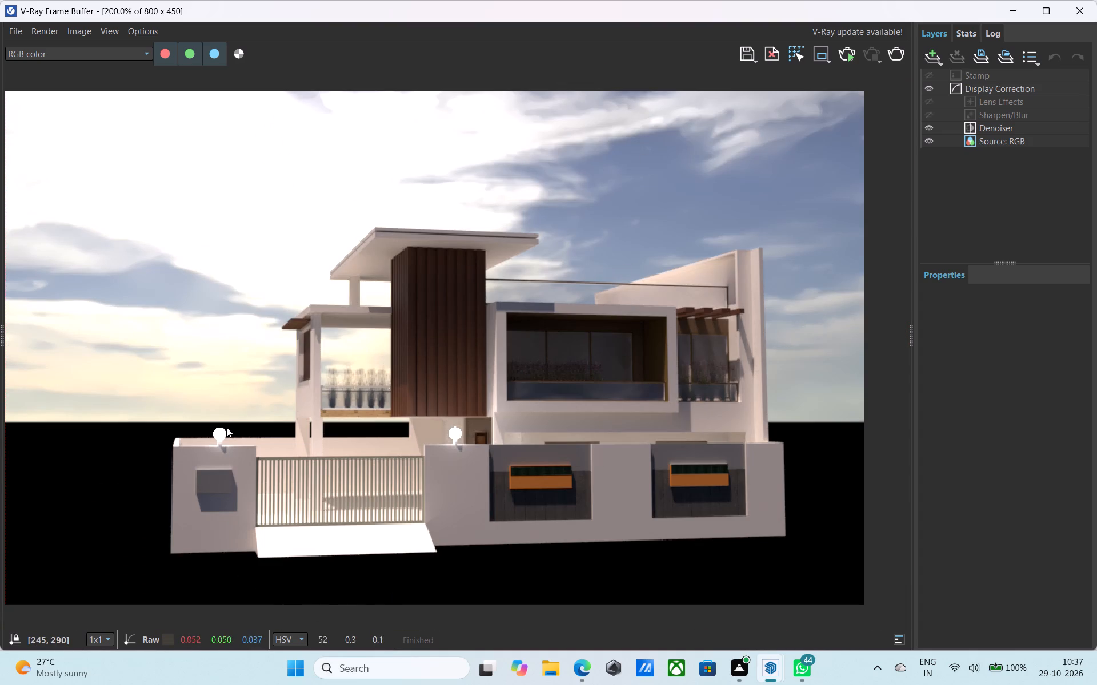
scroll(590, 345, up, 1)
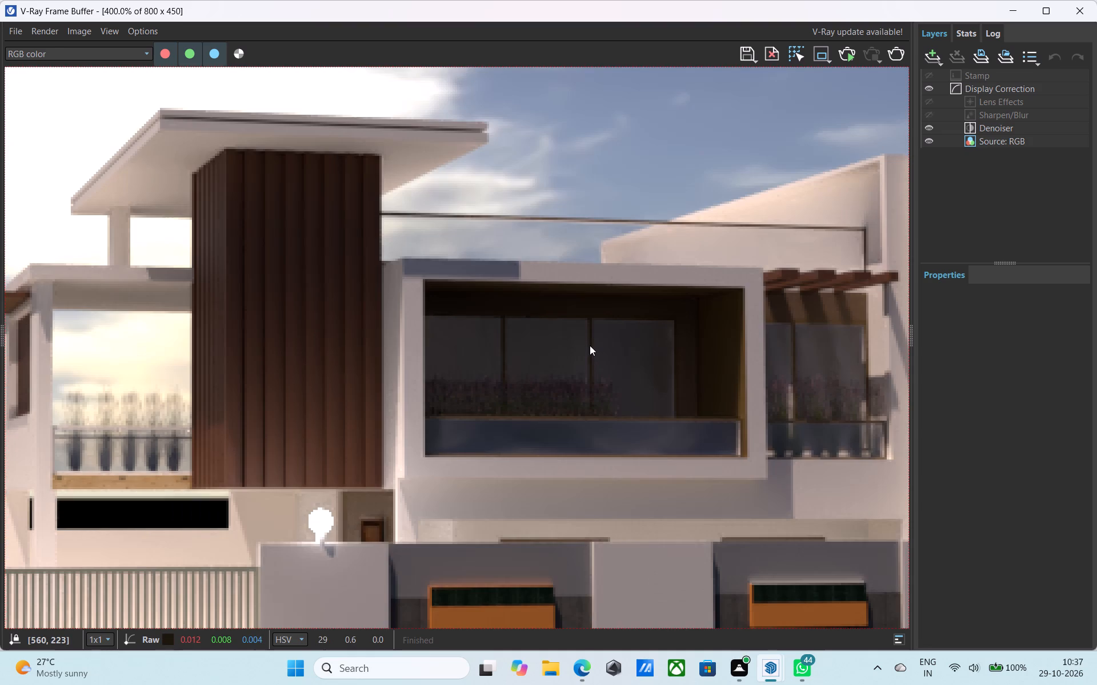
scroll(502, 363, up, 1)
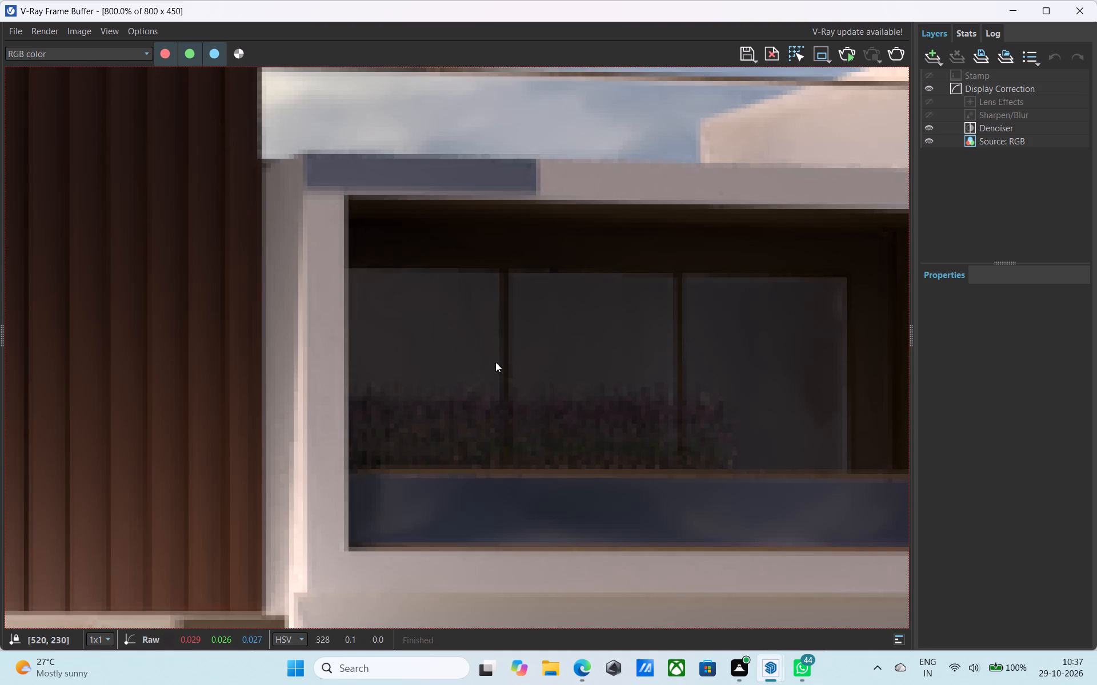
scroll(530, 341, down, 1)
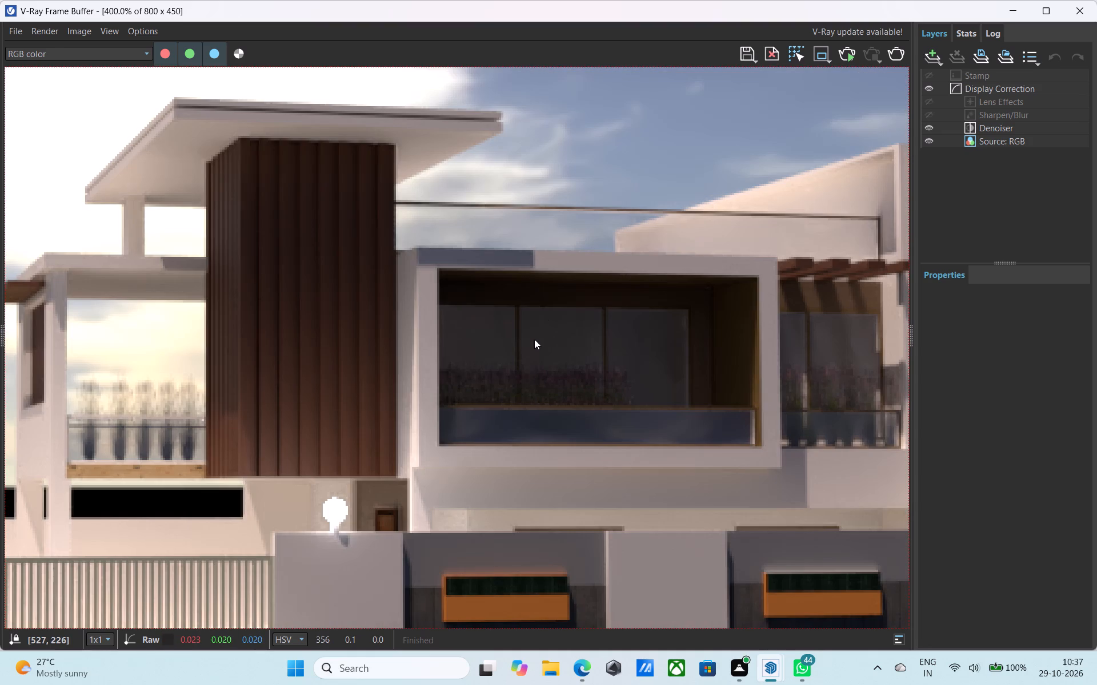
scroll(598, 342, down, 1)
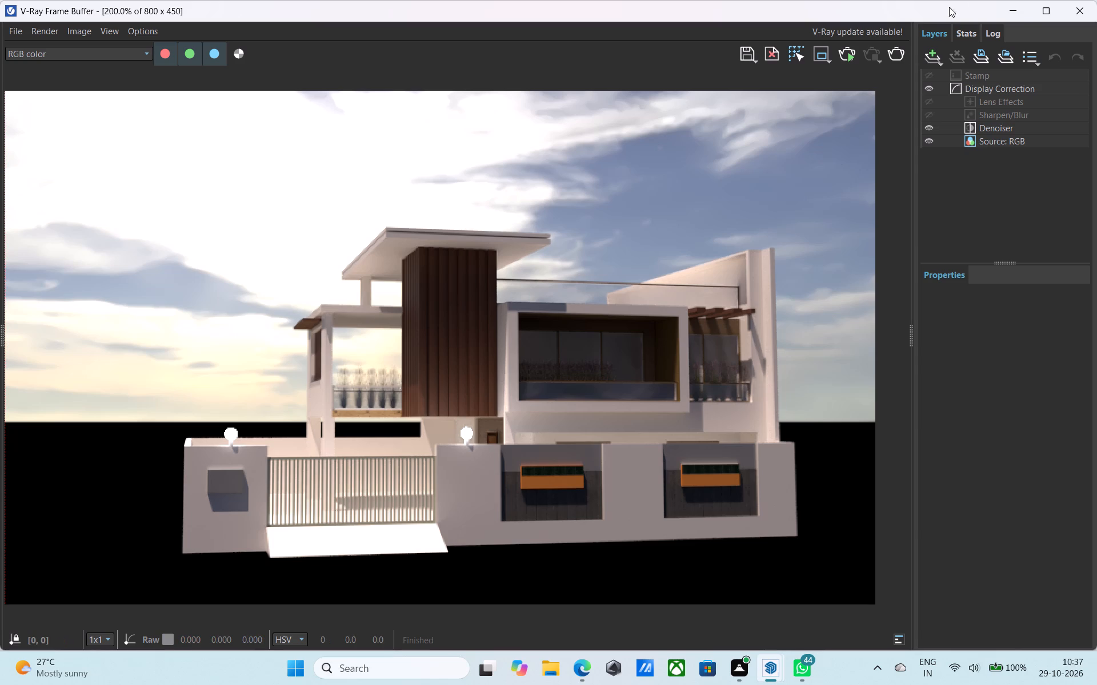
click(1072, 5)
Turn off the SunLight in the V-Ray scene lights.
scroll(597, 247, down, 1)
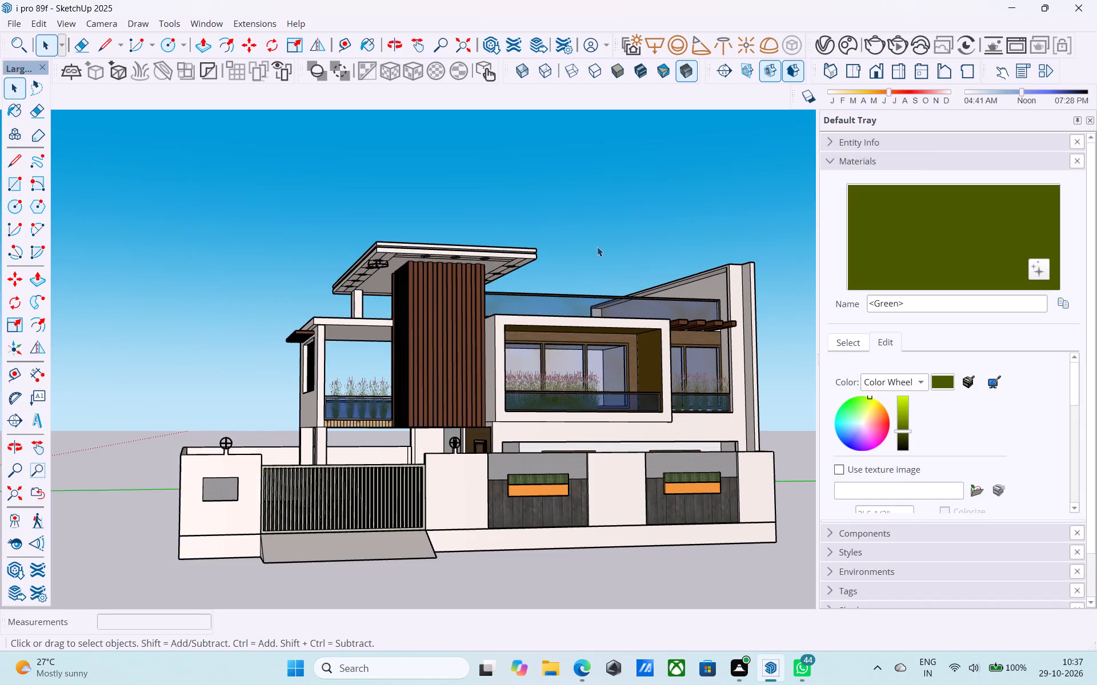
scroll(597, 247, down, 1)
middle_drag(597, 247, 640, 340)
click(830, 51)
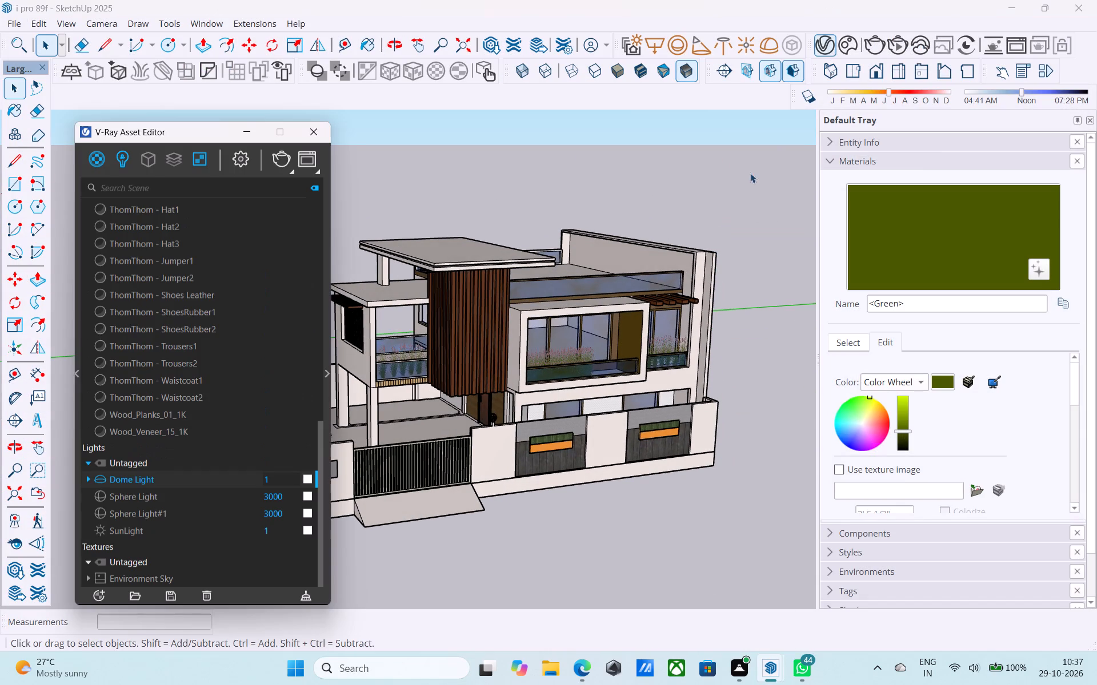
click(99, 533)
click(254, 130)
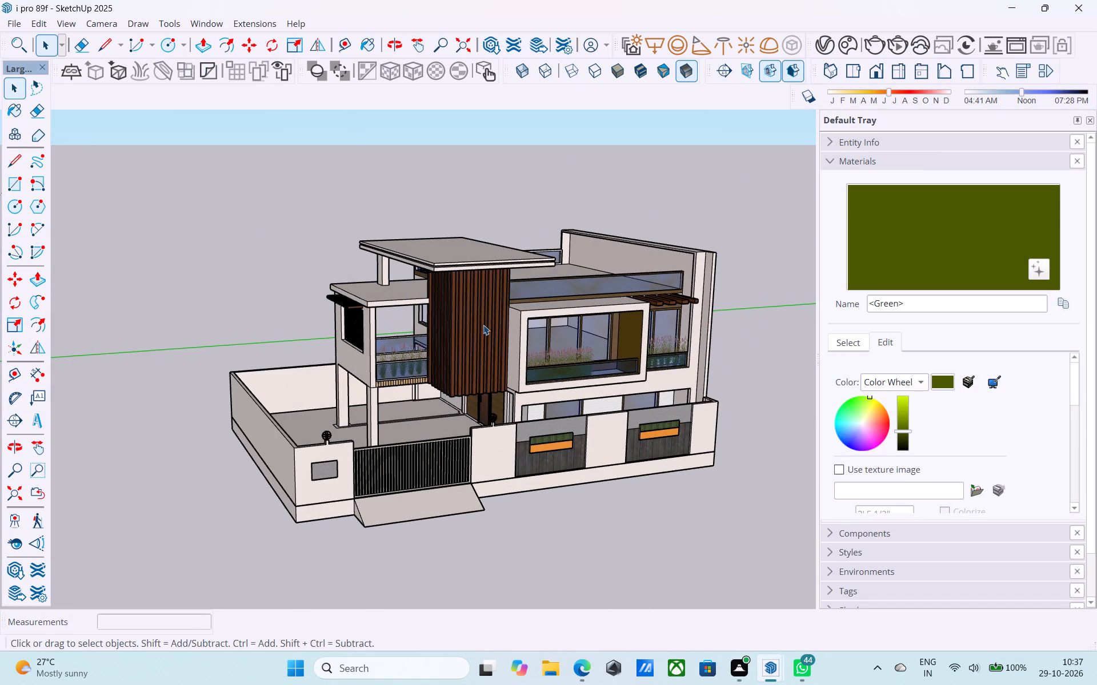
Render the house from the front corner with the SunLight off, examine its lighting, and close the frame buffer.
middle_drag(482, 315, 481, 253)
scroll(534, 330, up, 3)
middle_drag(548, 364, 528, 380)
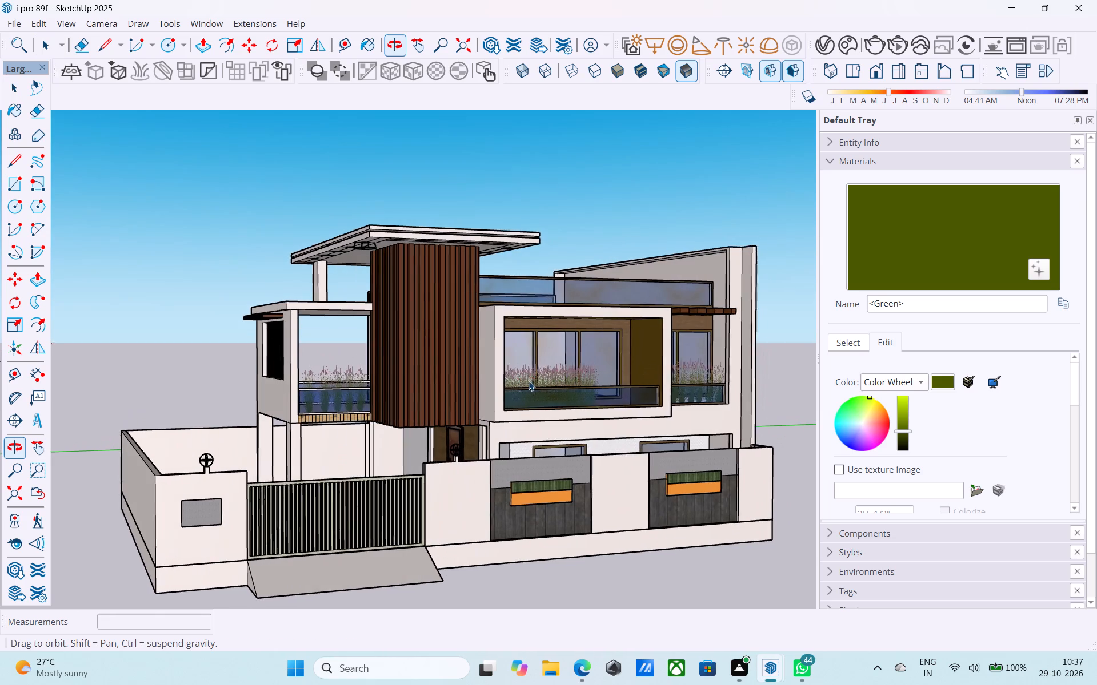
shift+middle_drag(531, 382, 525, 385)
shift+middle_drag(541, 374, 457, 403)
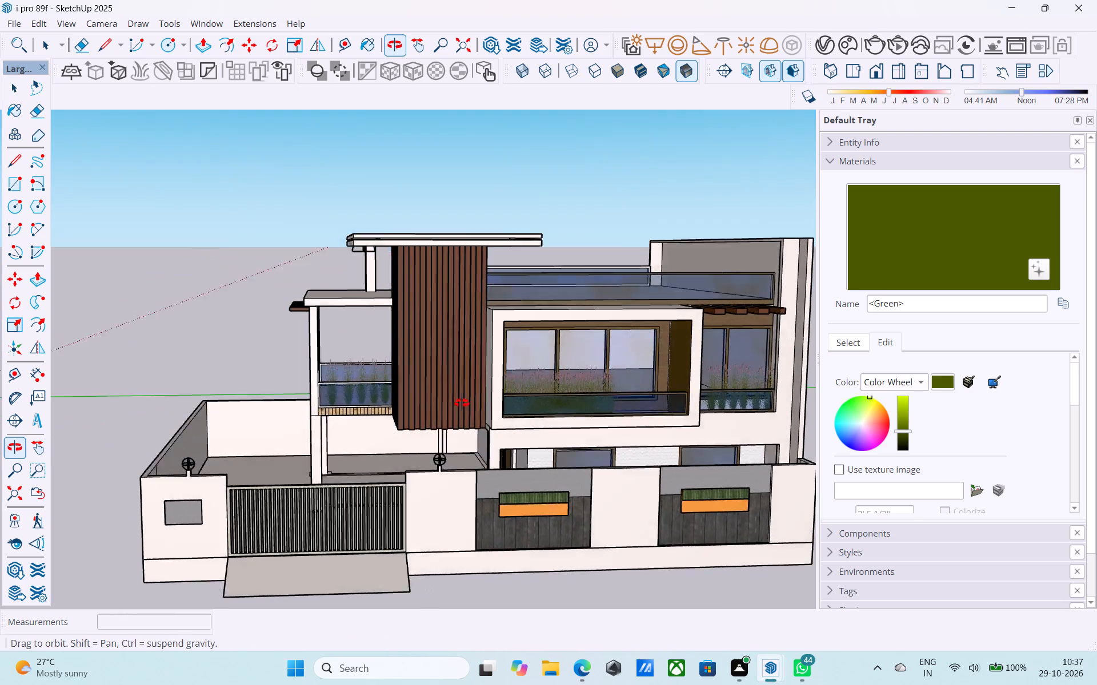
shift+middle_drag(457, 403, 498, 358)
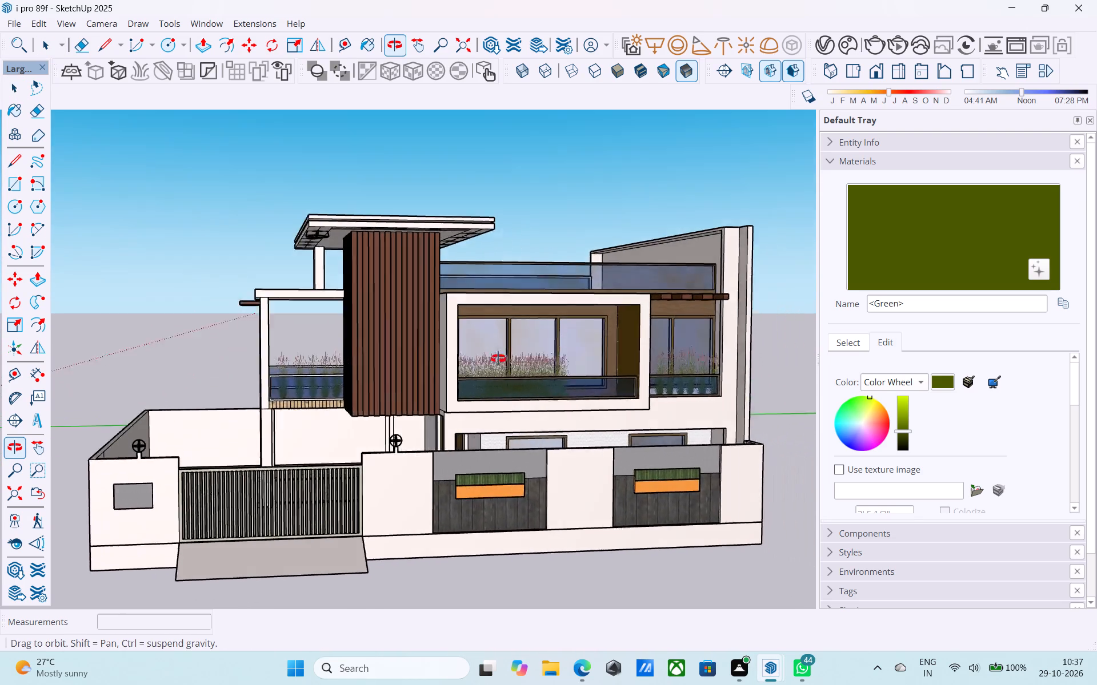
shift+middle_drag(498, 358, 554, 375)
click(863, 43)
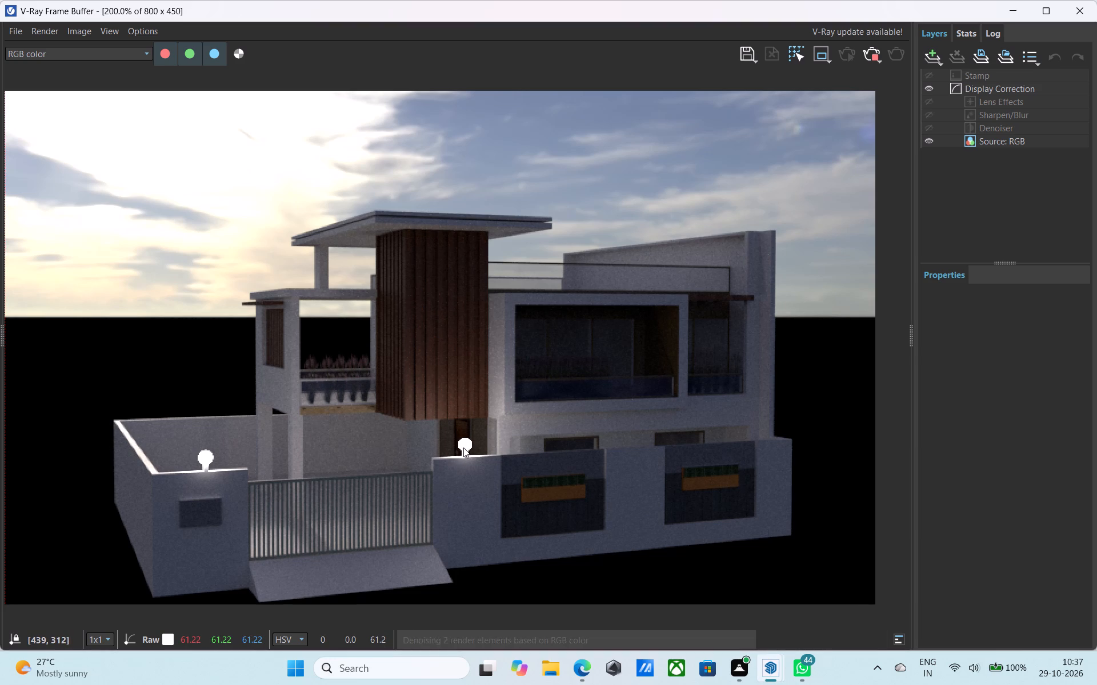
scroll(509, 449, down, 2)
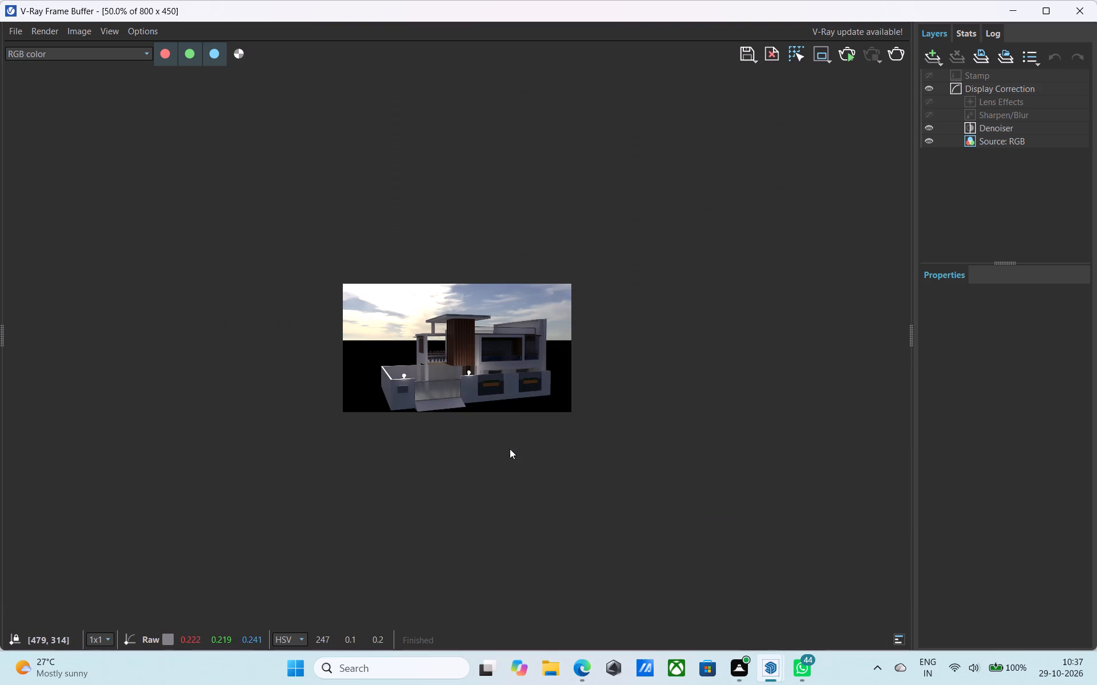
scroll(502, 414, up, 1)
scroll(346, 277, up, 2)
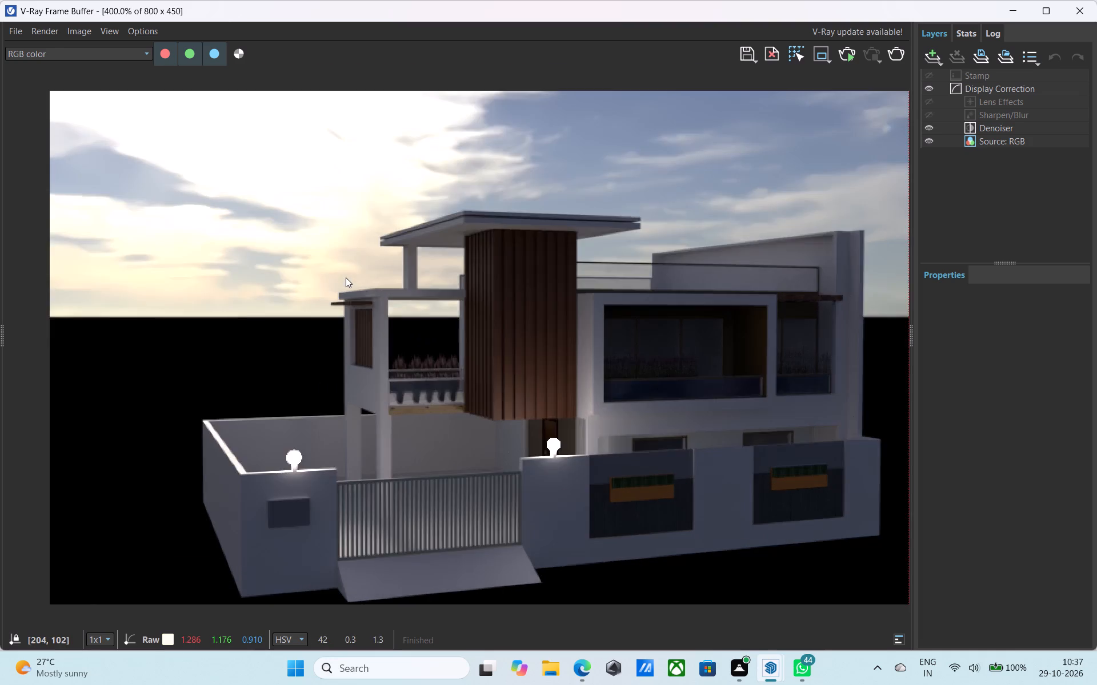
scroll(346, 277, down, 1)
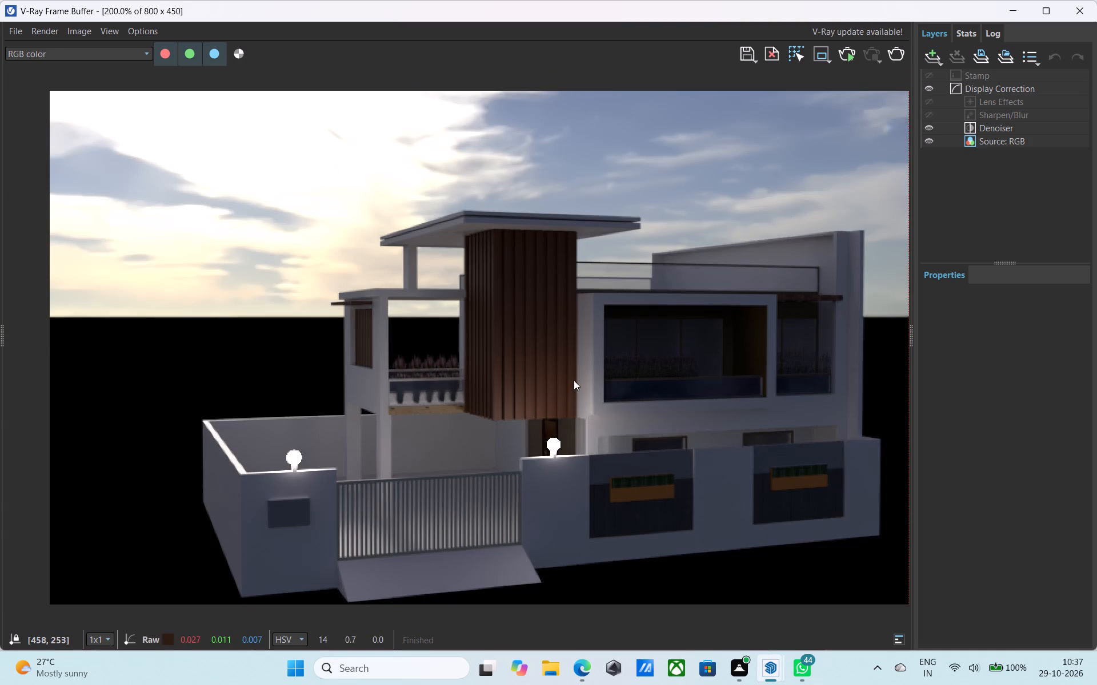
click(1074, 6)
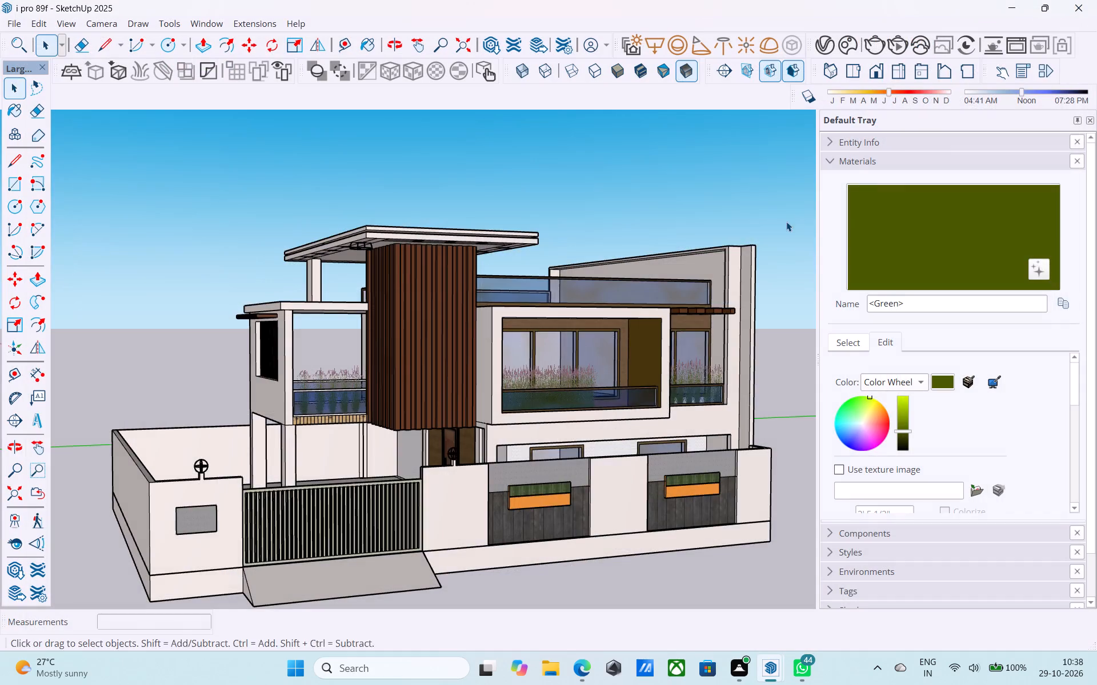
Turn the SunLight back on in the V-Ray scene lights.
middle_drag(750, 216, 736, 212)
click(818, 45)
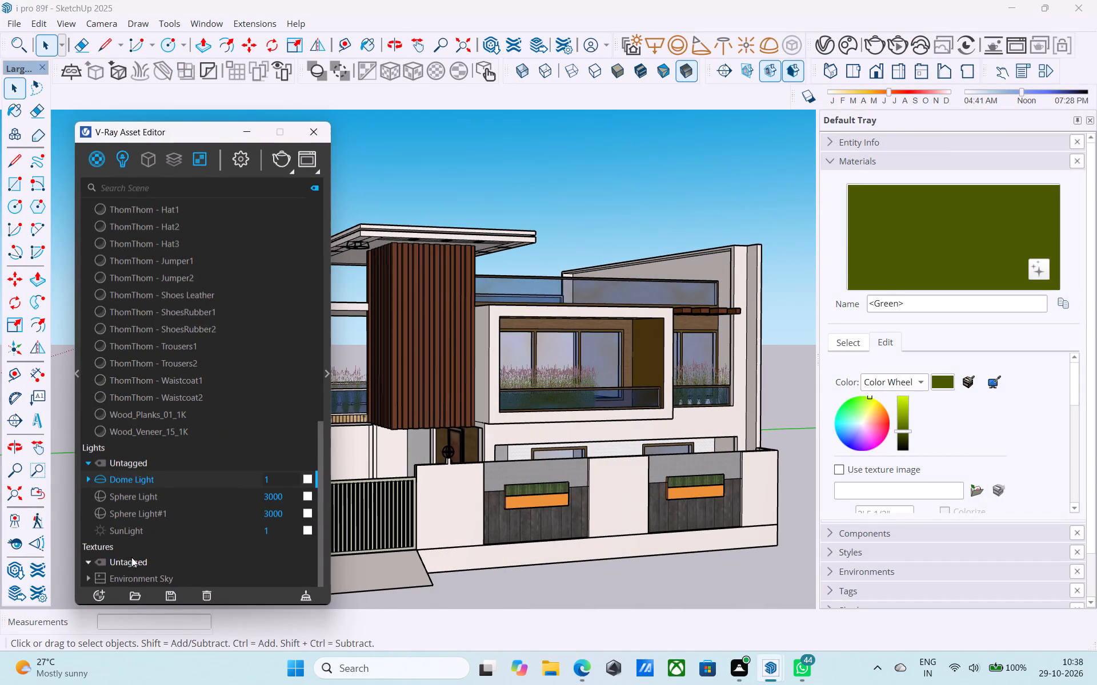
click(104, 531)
Render the house from the front corner with the SunLight on, stop the render early, and close the frame buffer.
click(310, 135)
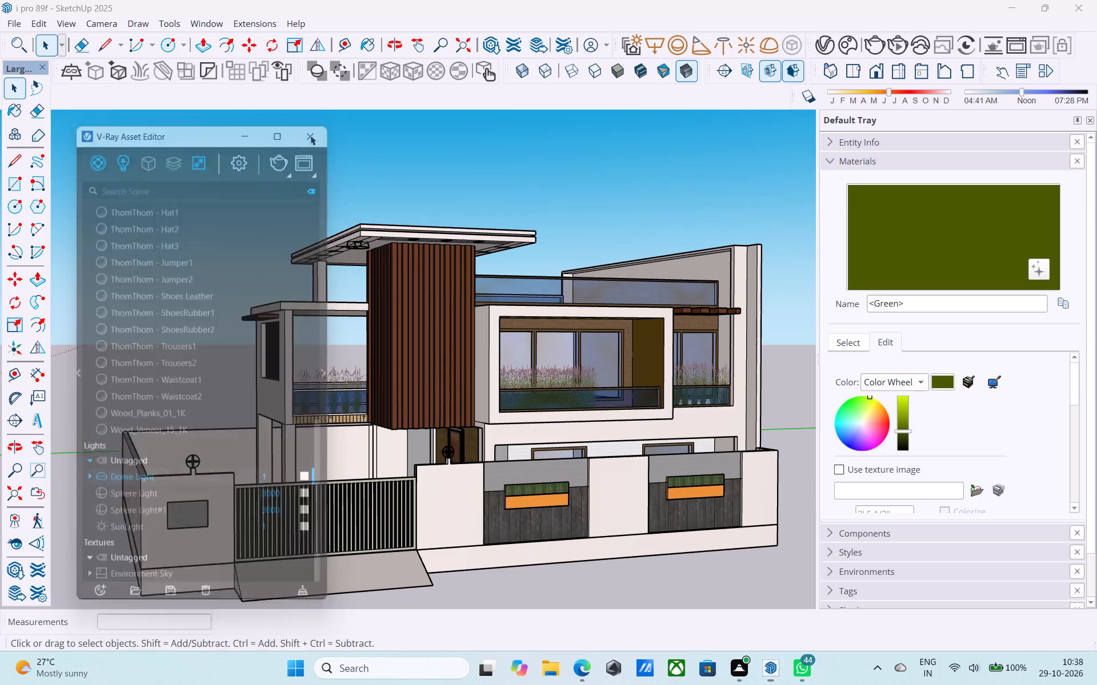
scroll(552, 232, down, 2)
scroll(552, 232, up, 1)
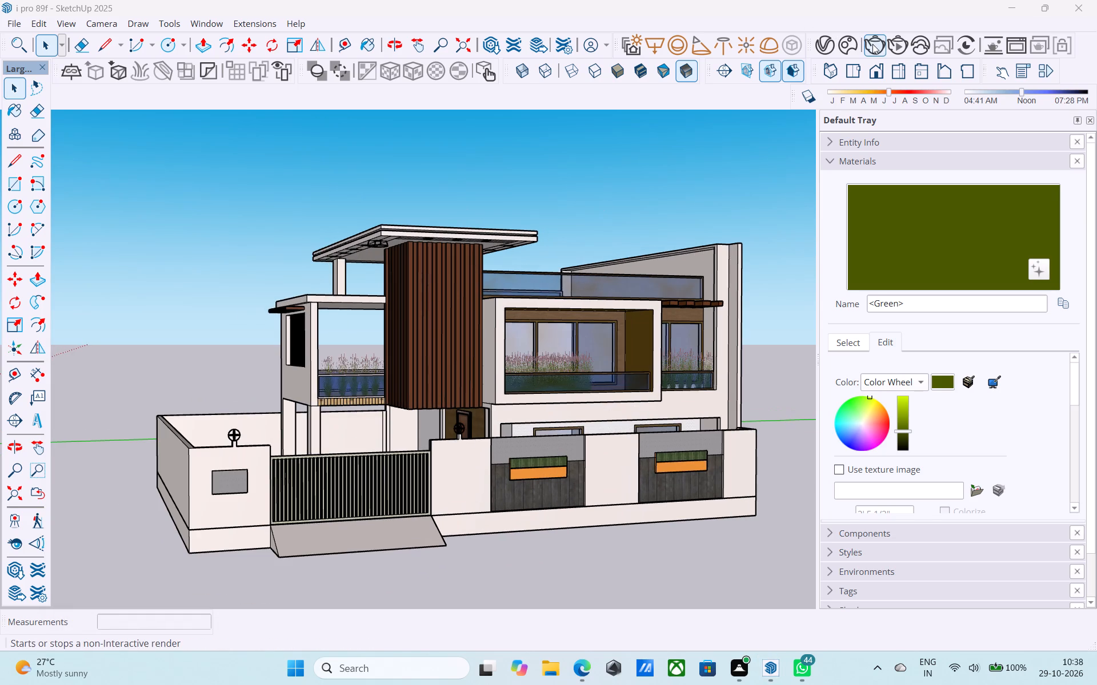
click(872, 44)
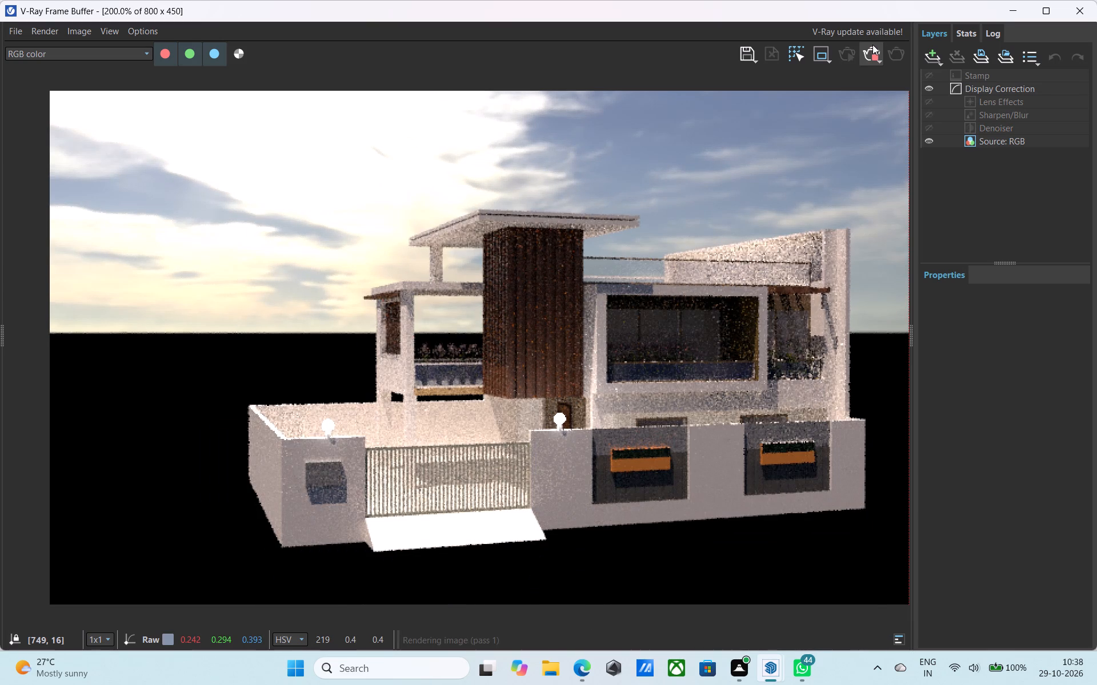
click(875, 58)
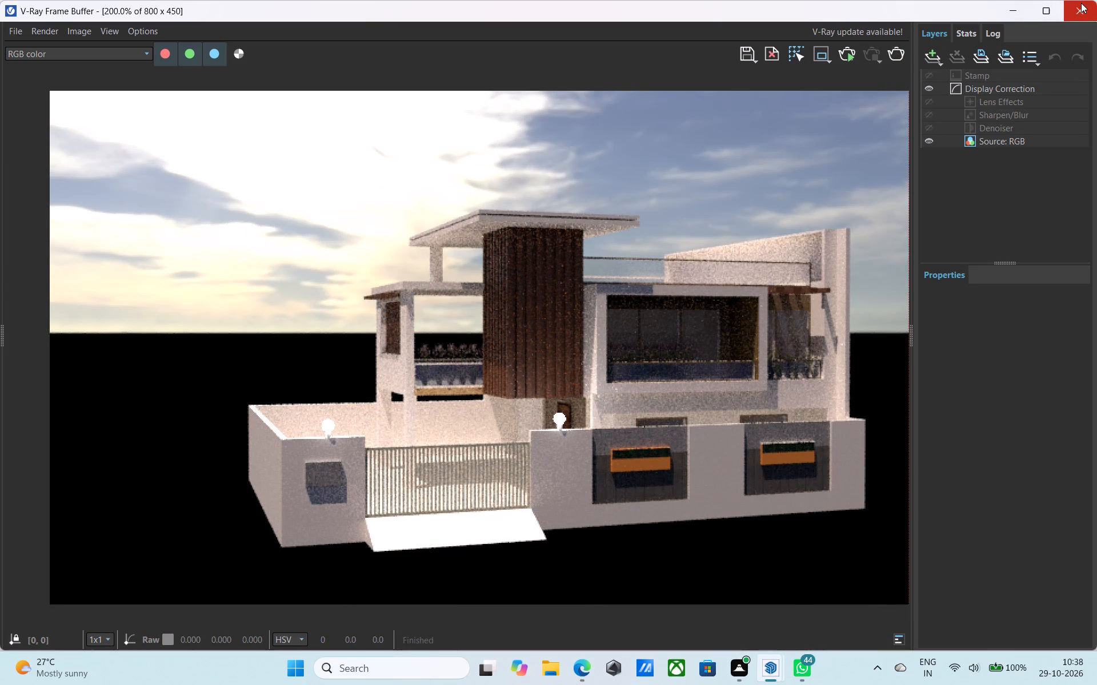
click(1080, 3)
Set the sun's shadow date to about early February, keeping the time of day at about noon.
drag(1024, 88, 987, 94)
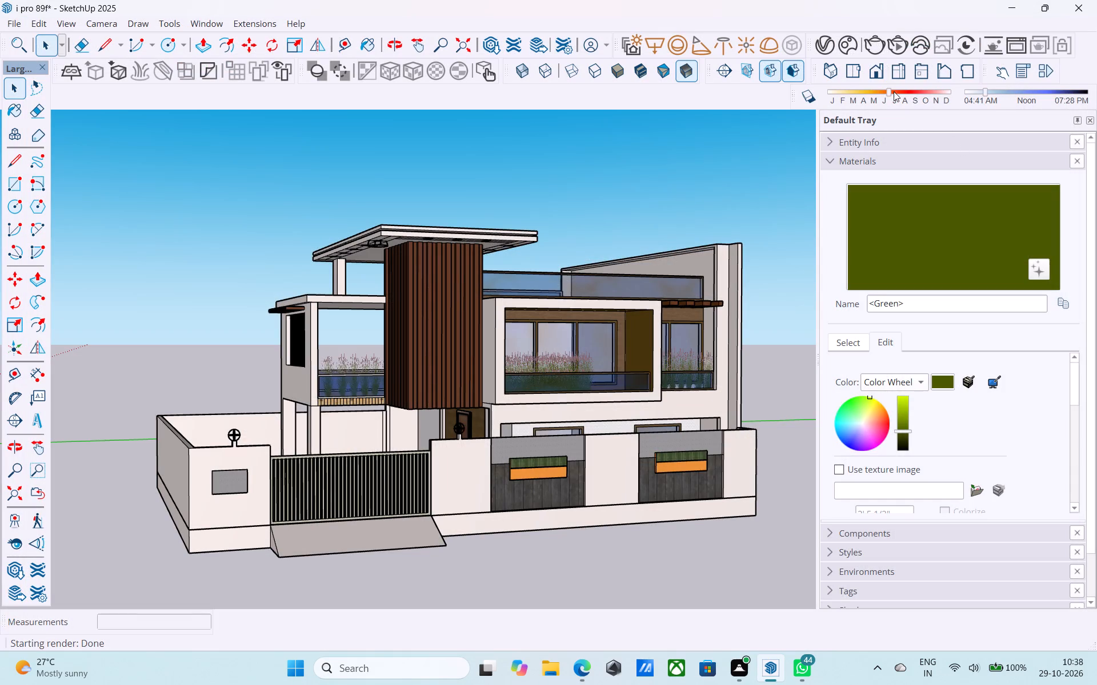
drag(983, 93, 1016, 93)
drag(1016, 93, 1019, 93)
drag(887, 89, 866, 94)
drag(866, 94, 843, 99)
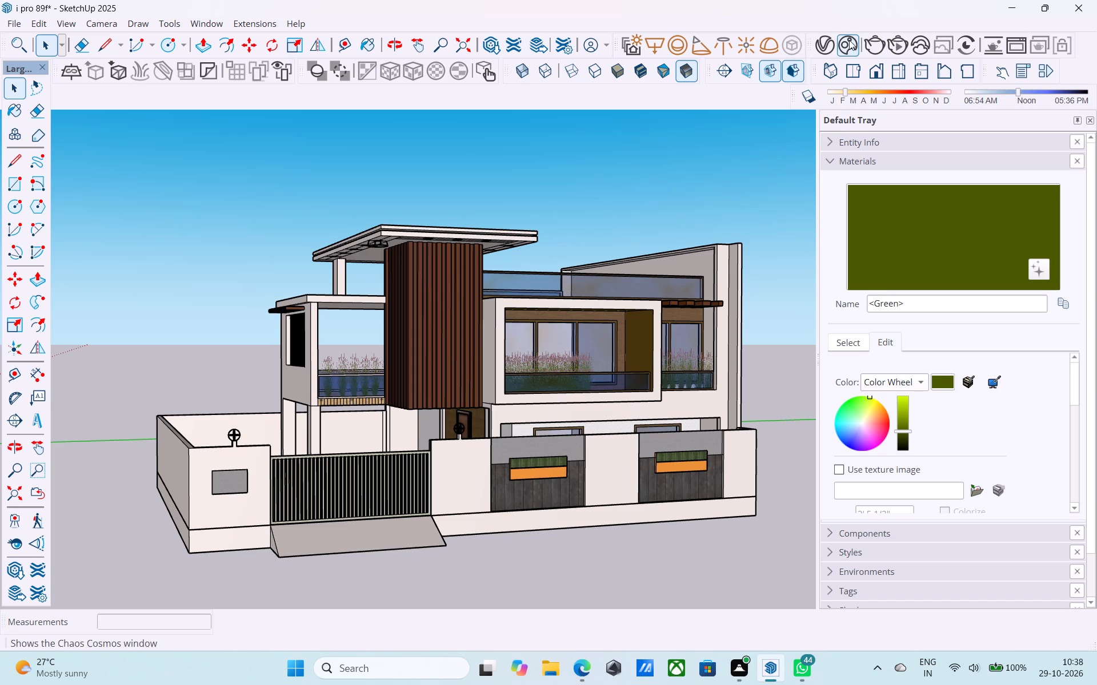
Render the house with the early-February sun, examine the shadows and lighting on the facade, and close the frame buffer.
click(872, 42)
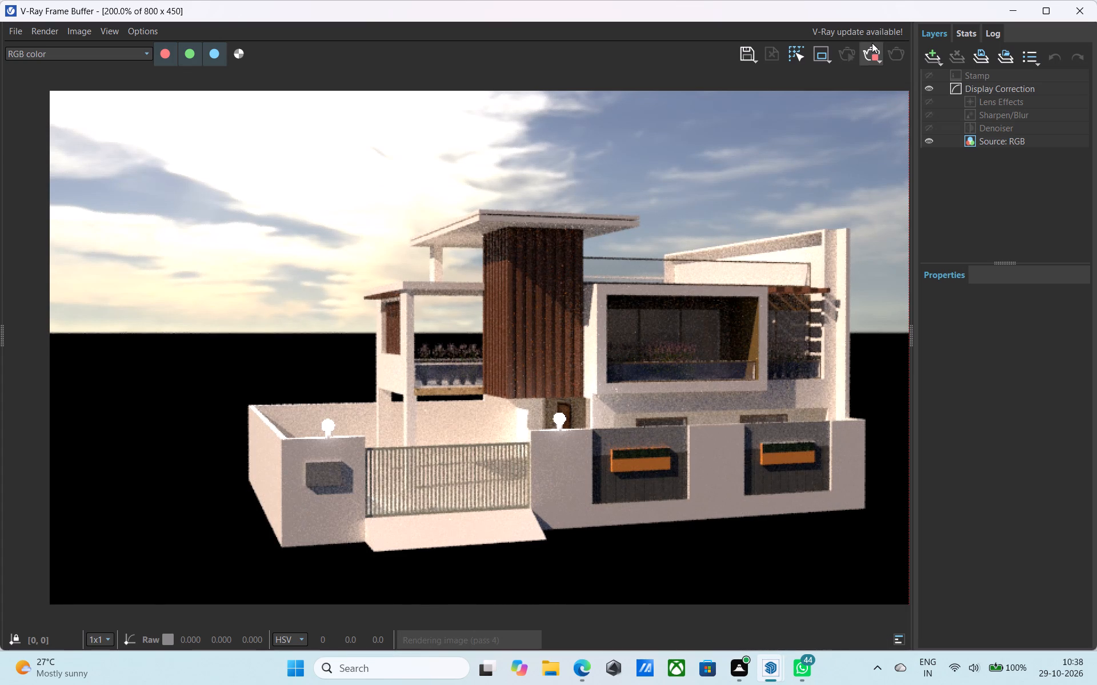
scroll(680, 405, up, 1)
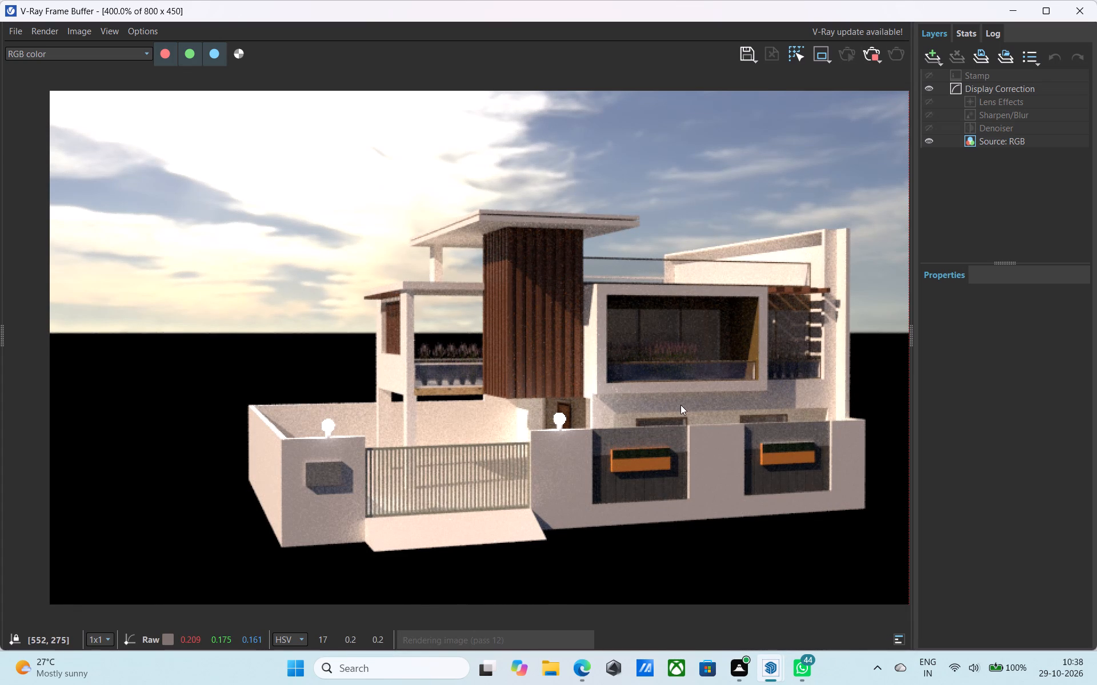
scroll(680, 405, down, 1)
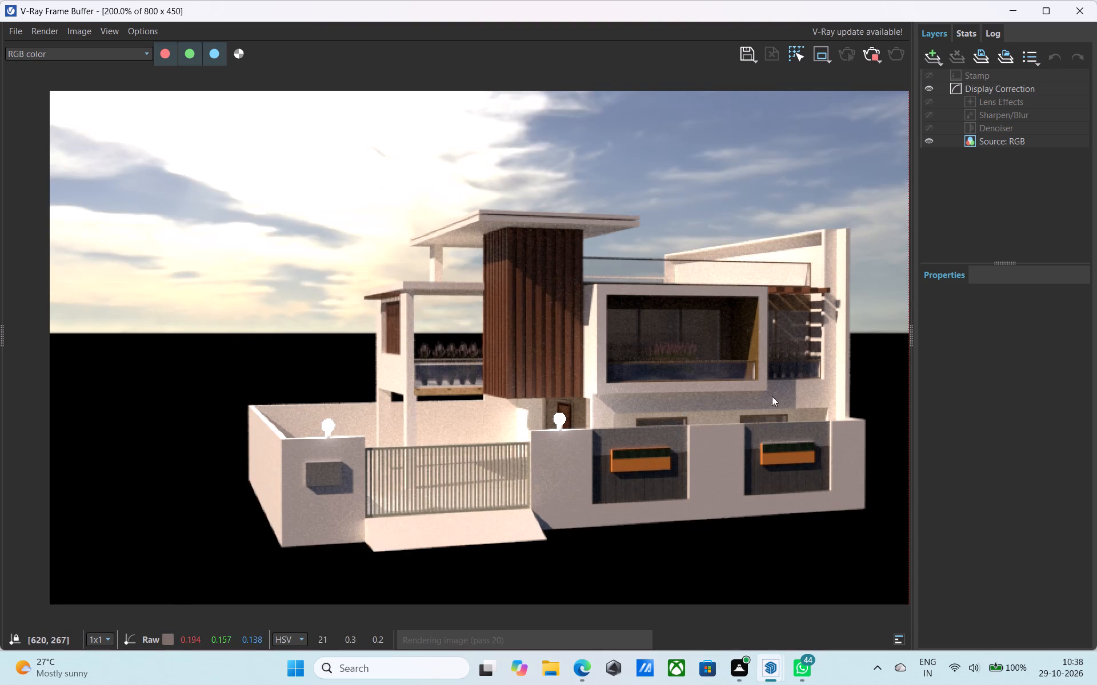
scroll(307, 361, down, 1)
scroll(608, 399, up, 1)
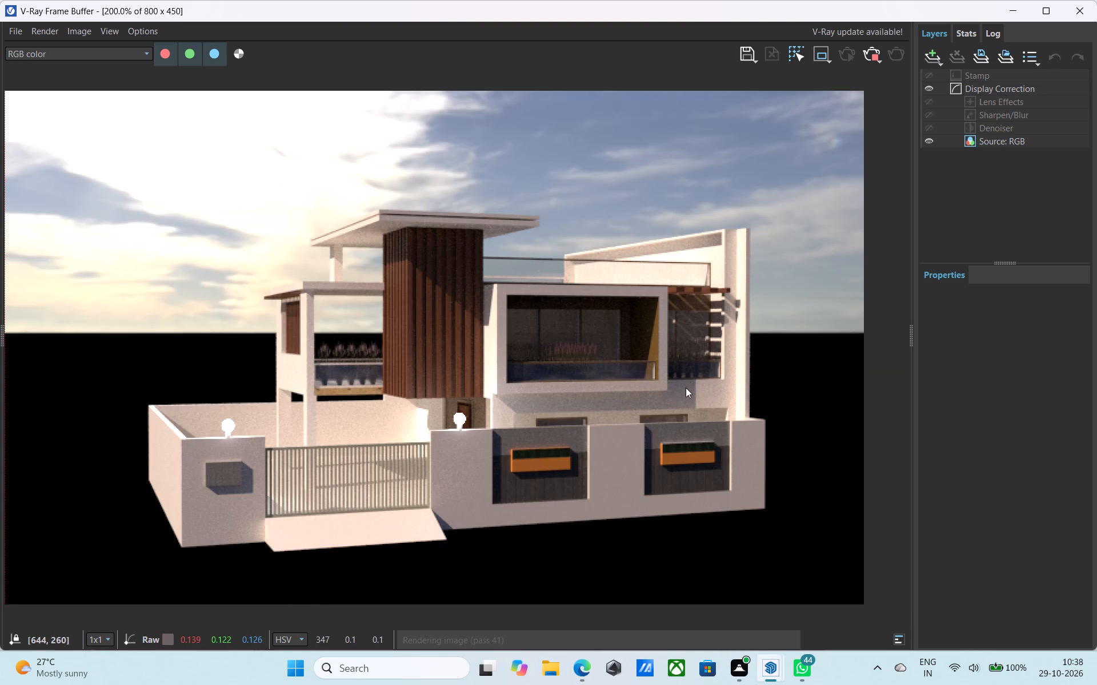
middle_drag(662, 397, 652, 389)
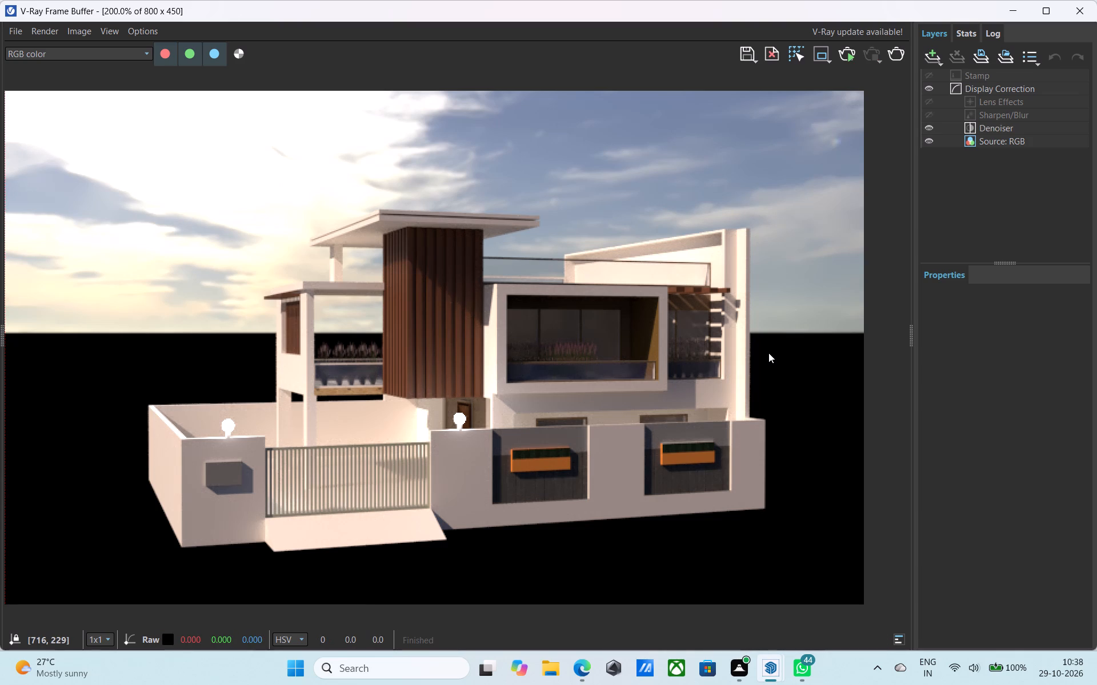
click(1067, 14)
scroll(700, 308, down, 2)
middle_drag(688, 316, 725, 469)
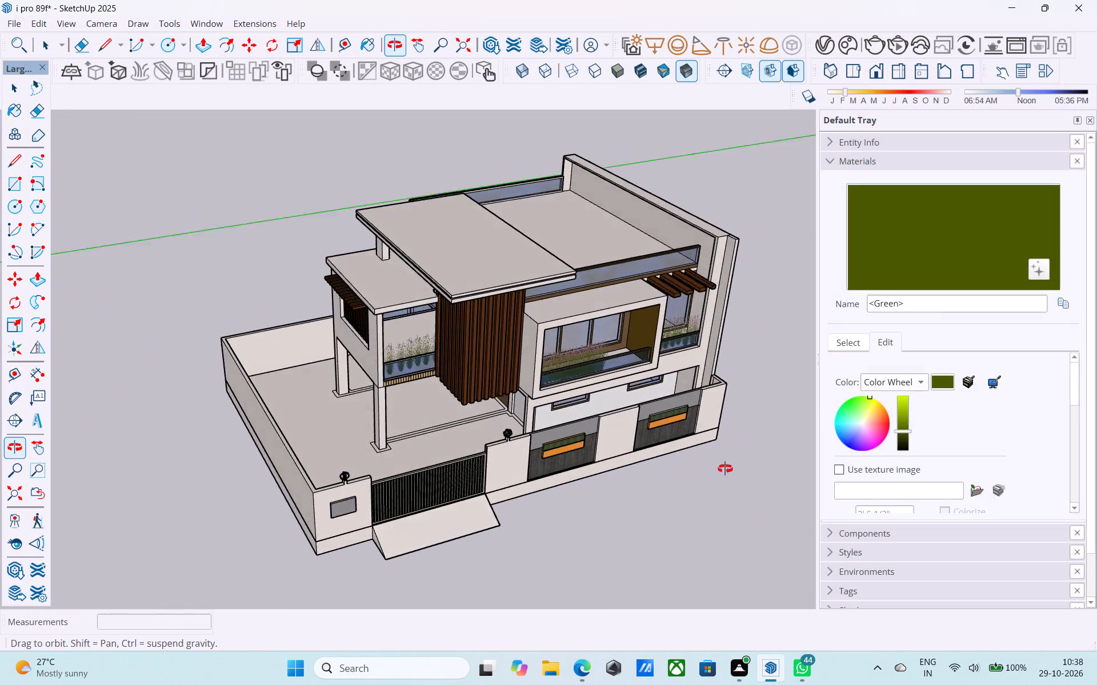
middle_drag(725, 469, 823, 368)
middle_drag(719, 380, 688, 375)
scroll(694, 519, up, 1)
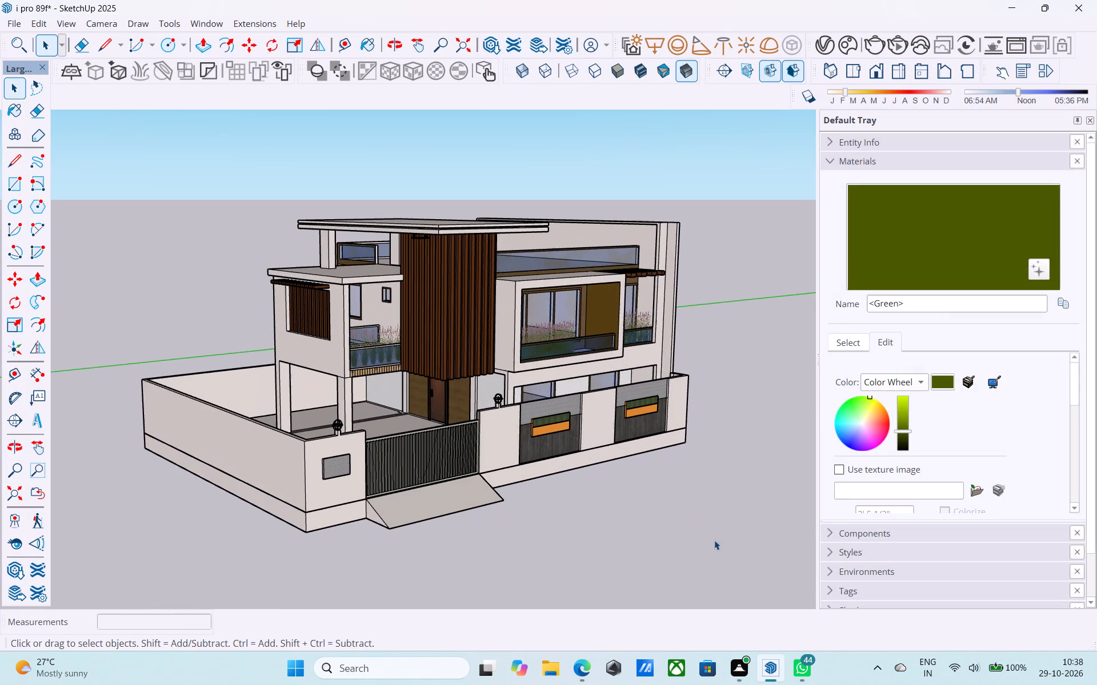
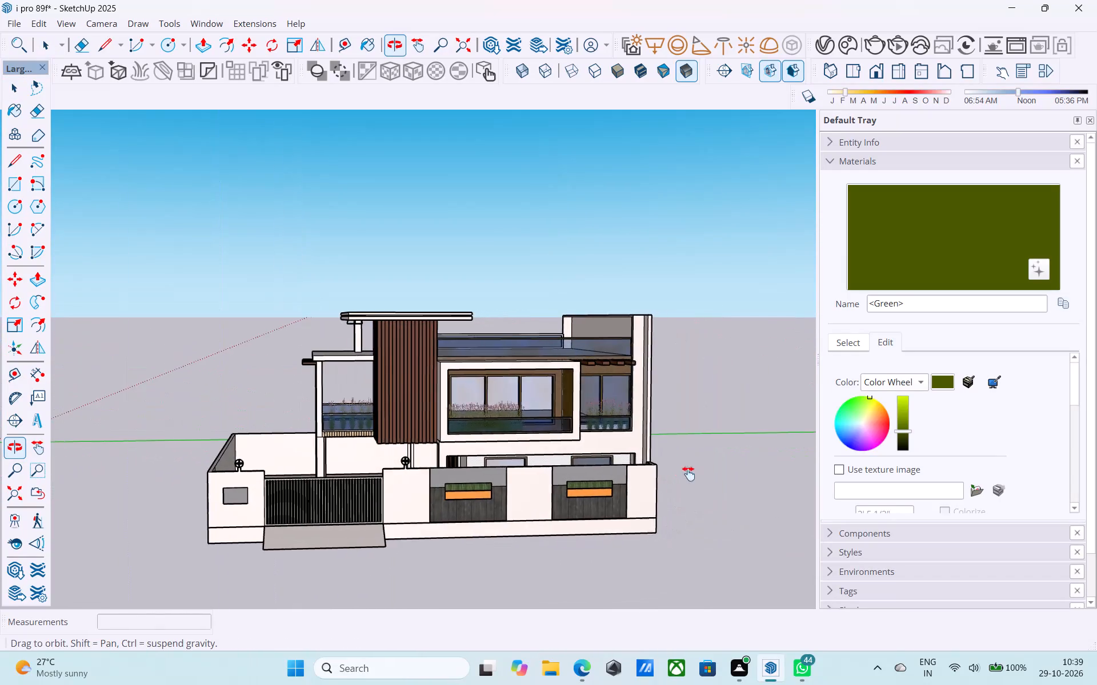
Identify the dome light beneath the upper roof overhang in the V-Ray scene assets and delete it from the model.
middle_drag(482, 542, 692, 562)
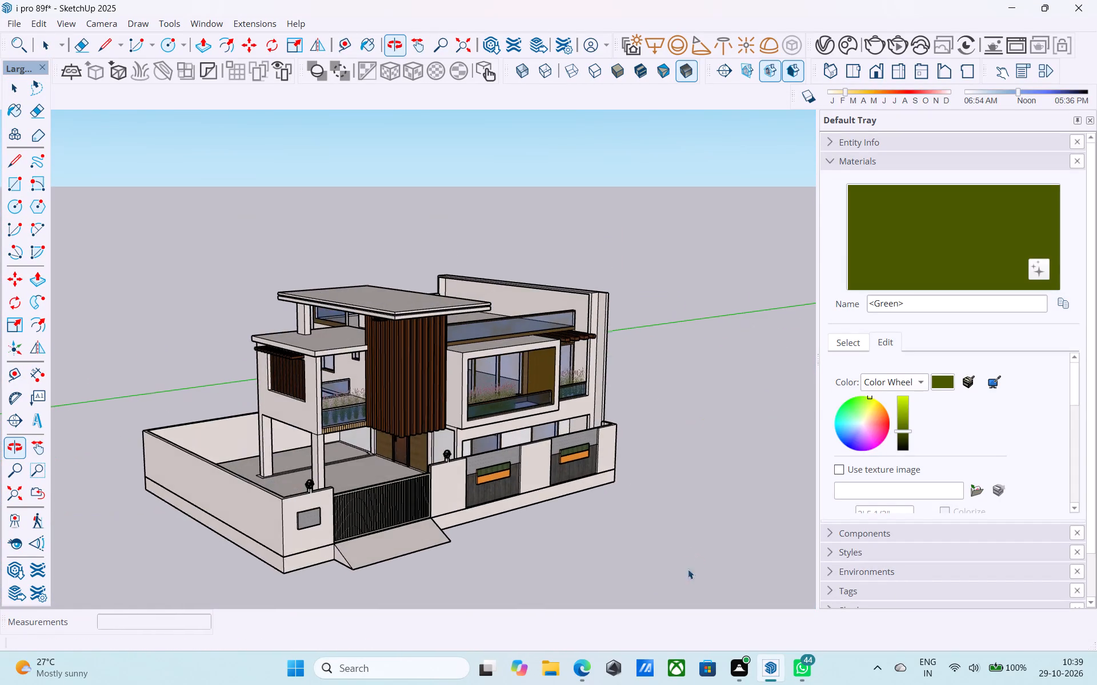
middle_drag(447, 566, 806, 525)
shift+middle_drag(394, 476, 381, 496)
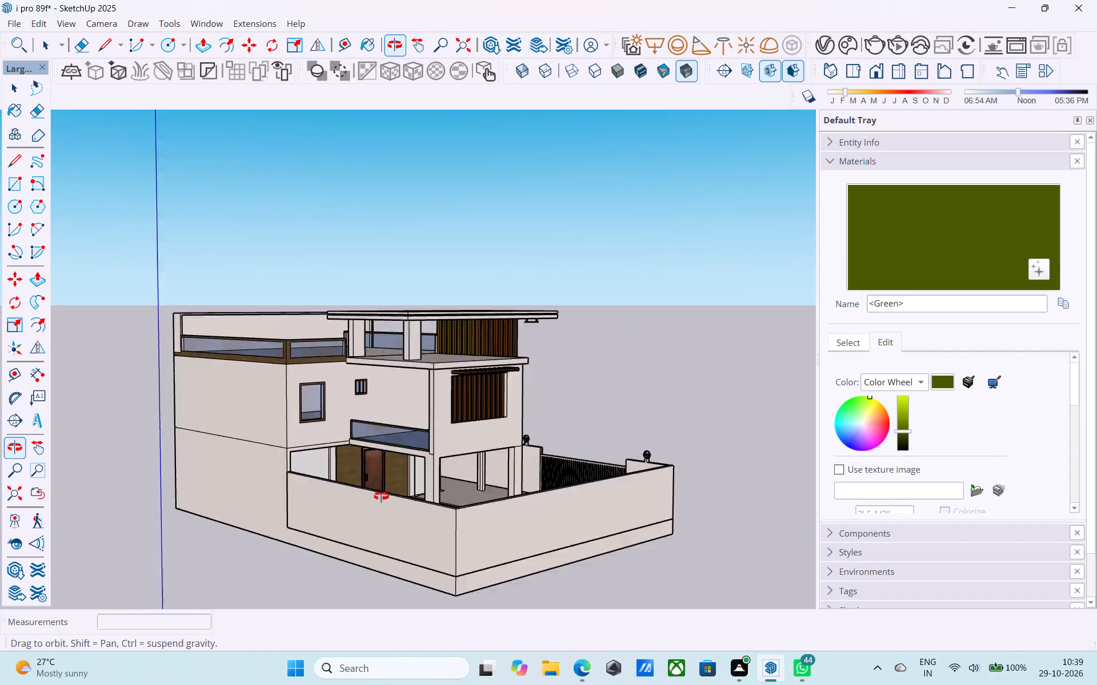
shift+middle_drag(381, 496, 186, 496)
shift+middle_drag(242, 456, 41, 510)
shift+middle_drag(367, 497, 374, 441)
scroll(419, 322, up, 8)
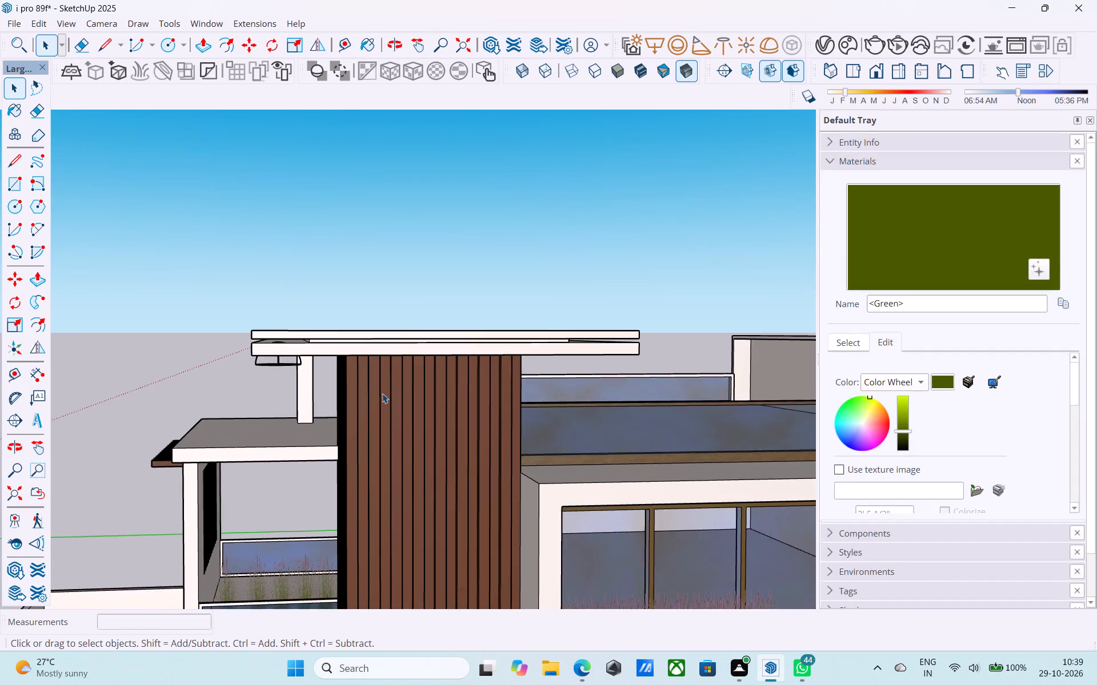
middle_drag(382, 392, 406, 304)
scroll(299, 344, up, 10)
click(253, 335)
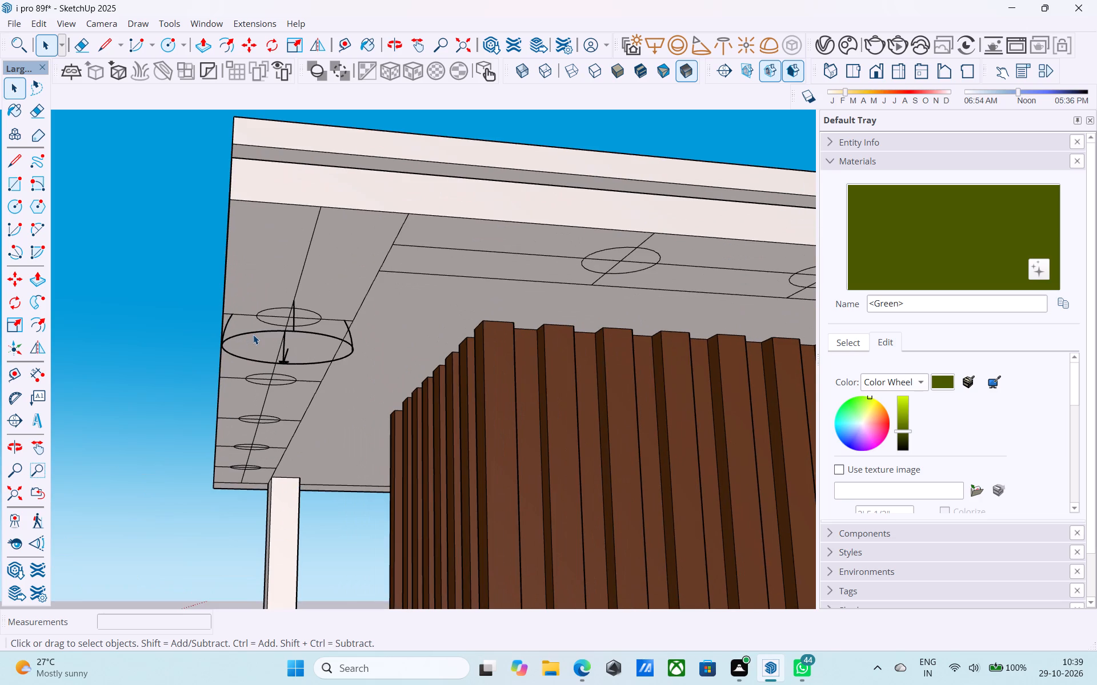
scroll(588, 232, down, 3)
double_click(580, 236)
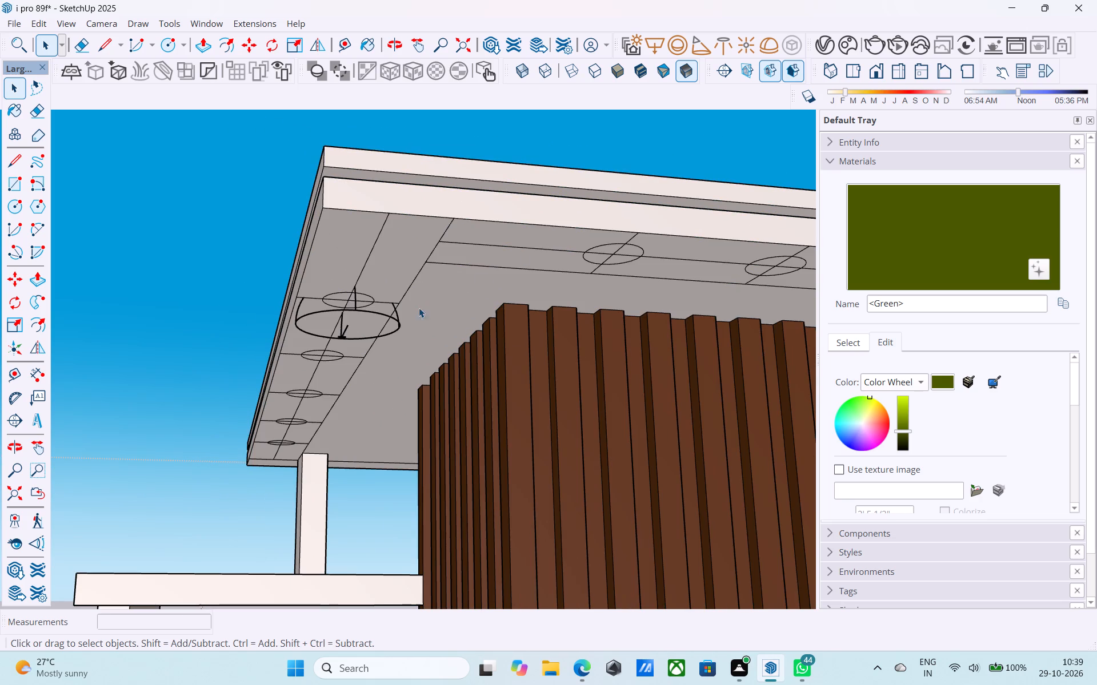
click(394, 319)
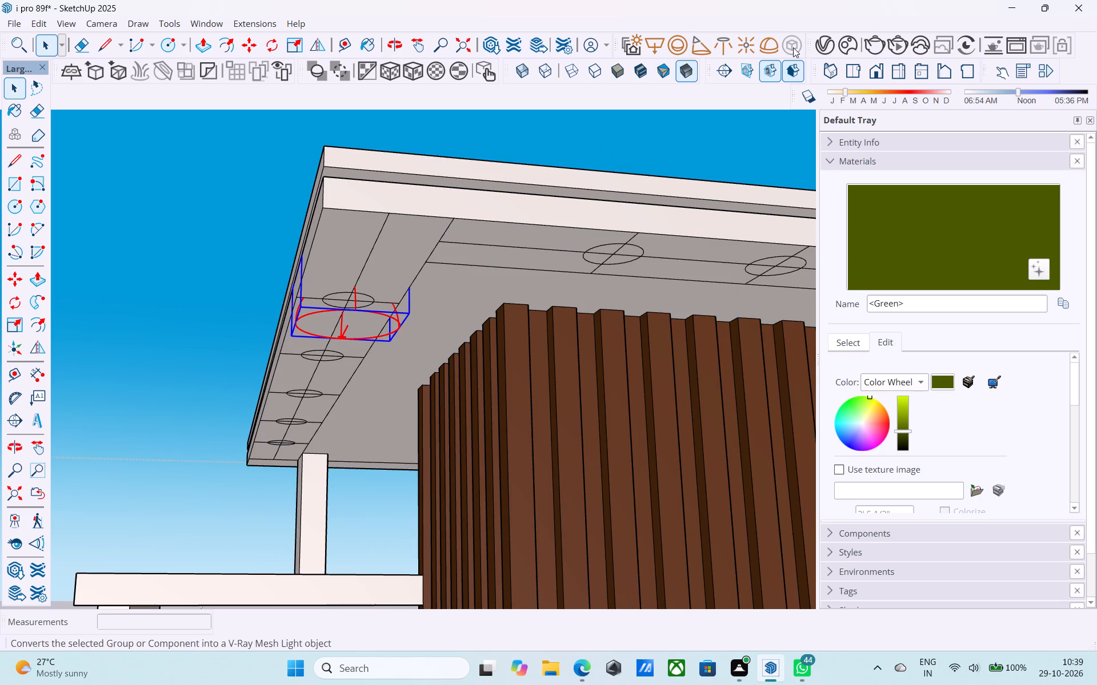
click(818, 41)
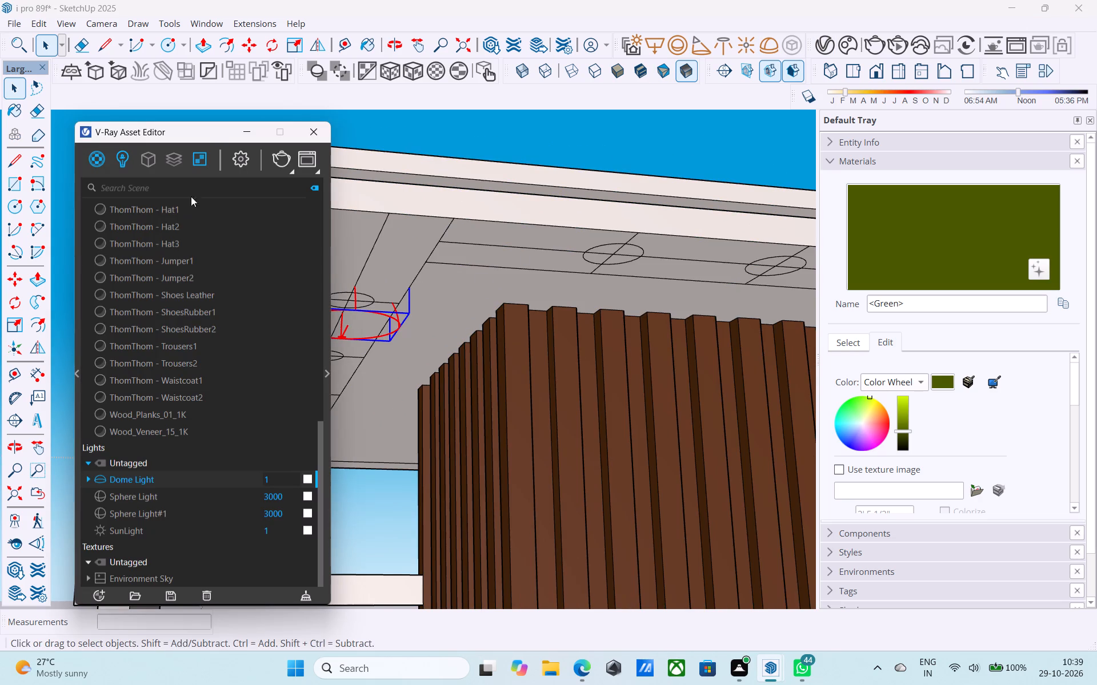
drag(206, 135, 329, 95)
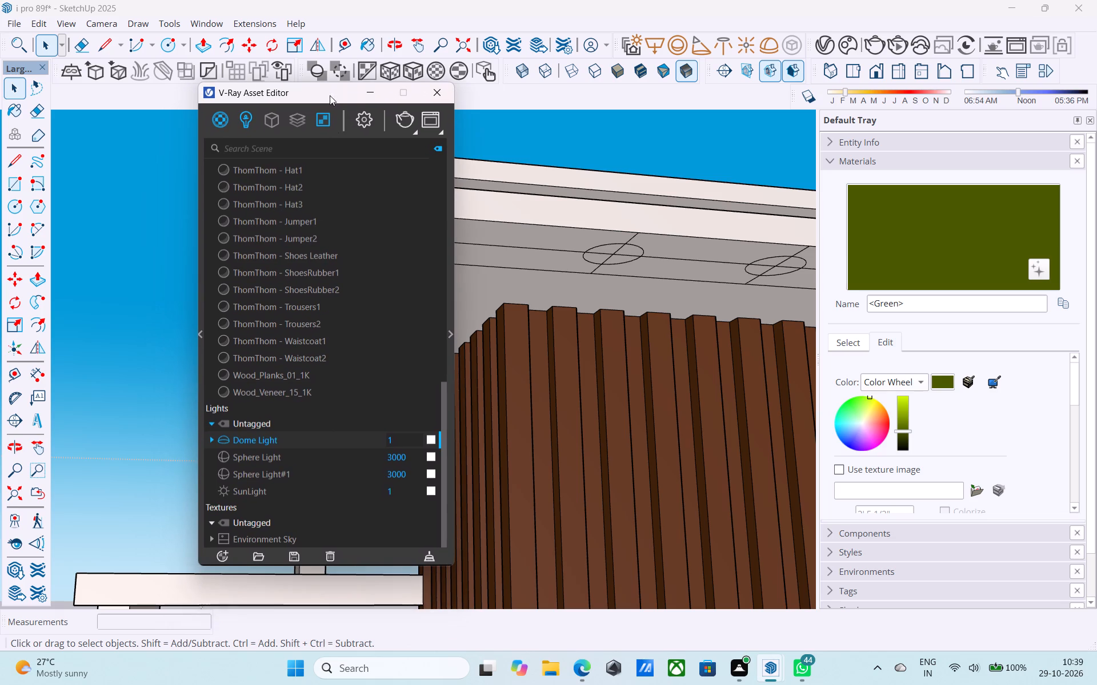
scroll(303, 346, down, 2)
click(430, 93)
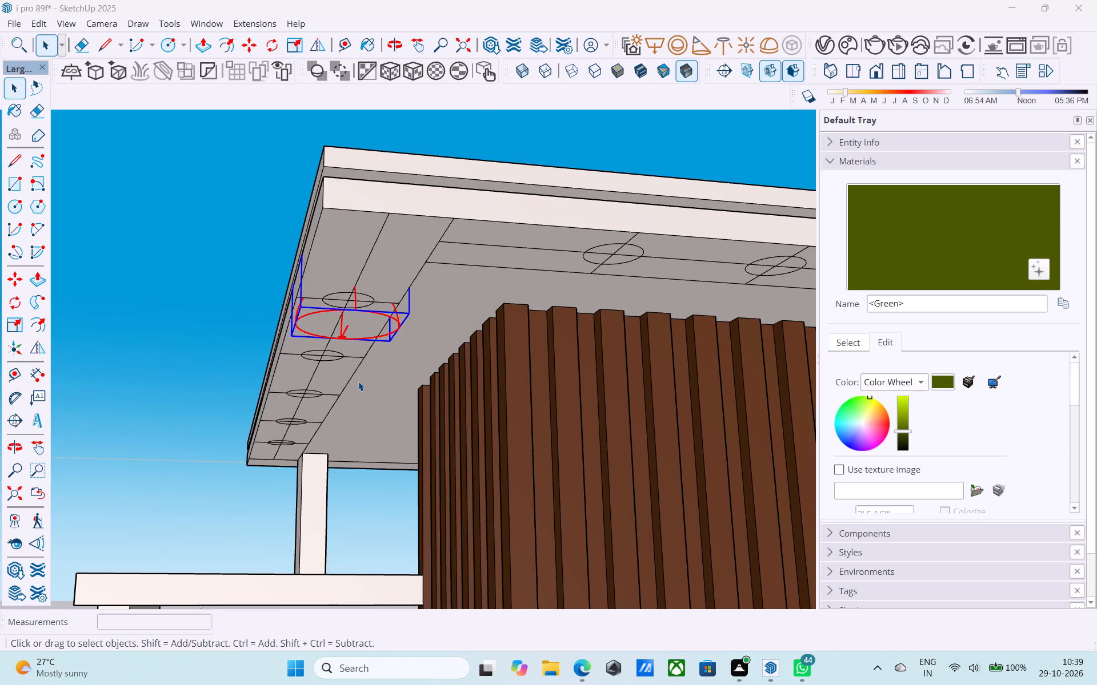
key(Delete)
key(Delete)
click(176, 320)
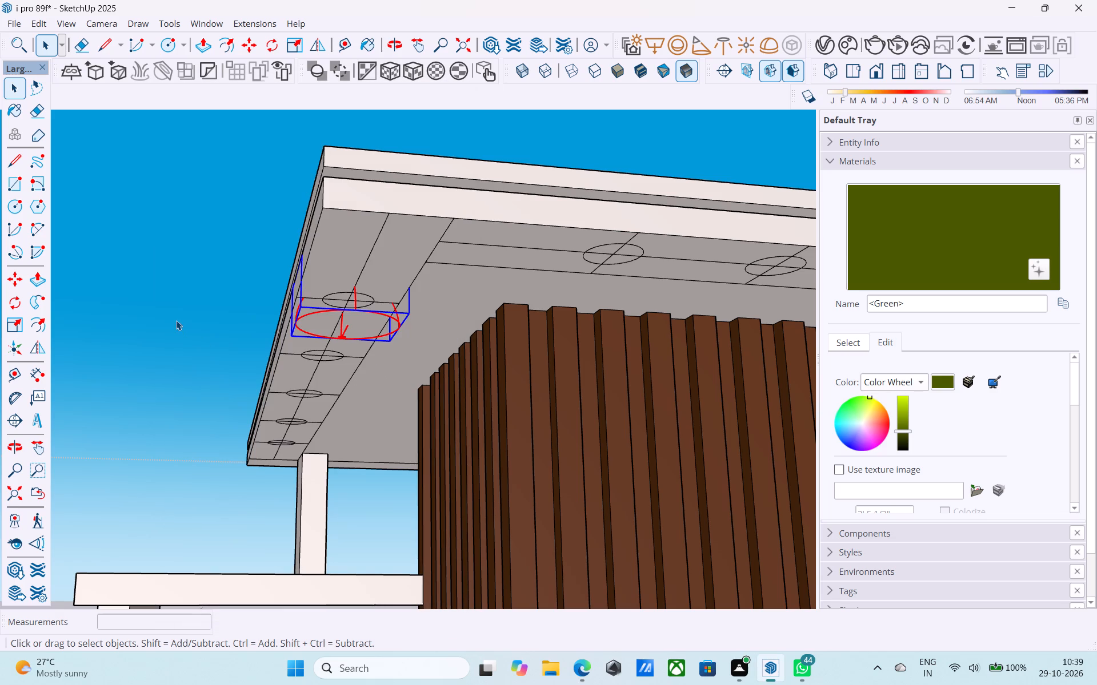
click(322, 312)
key(Delete)
click(235, 301)
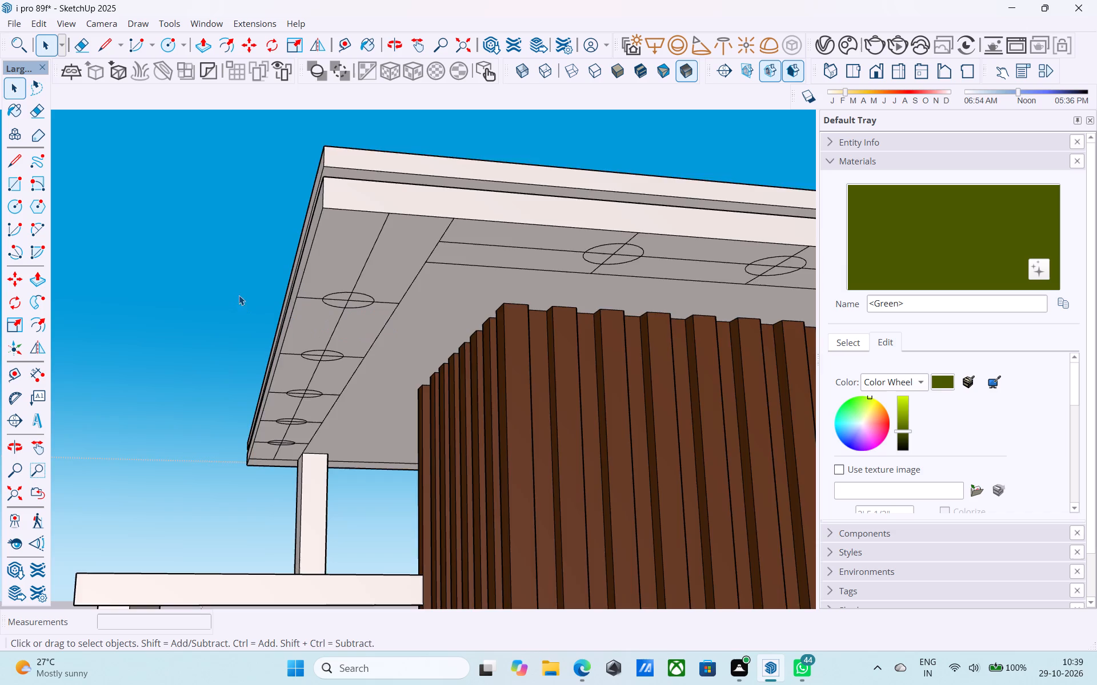
Save the house model.
scroll(256, 299, down, 3)
scroll(303, 334, up, 1)
scroll(310, 335, down, 9)
middle_drag(383, 332, 414, 503)
scroll(411, 491, down, 9)
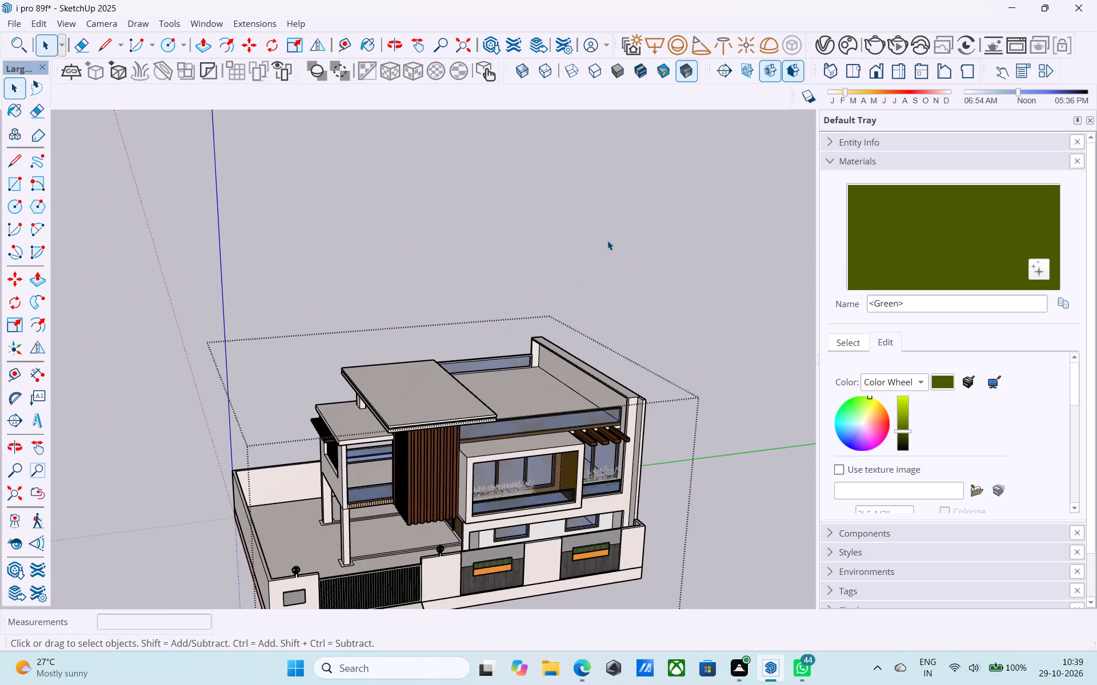
click(607, 240)
middle_drag(491, 440, 487, 420)
key(ctrl+s)
click(493, 440)
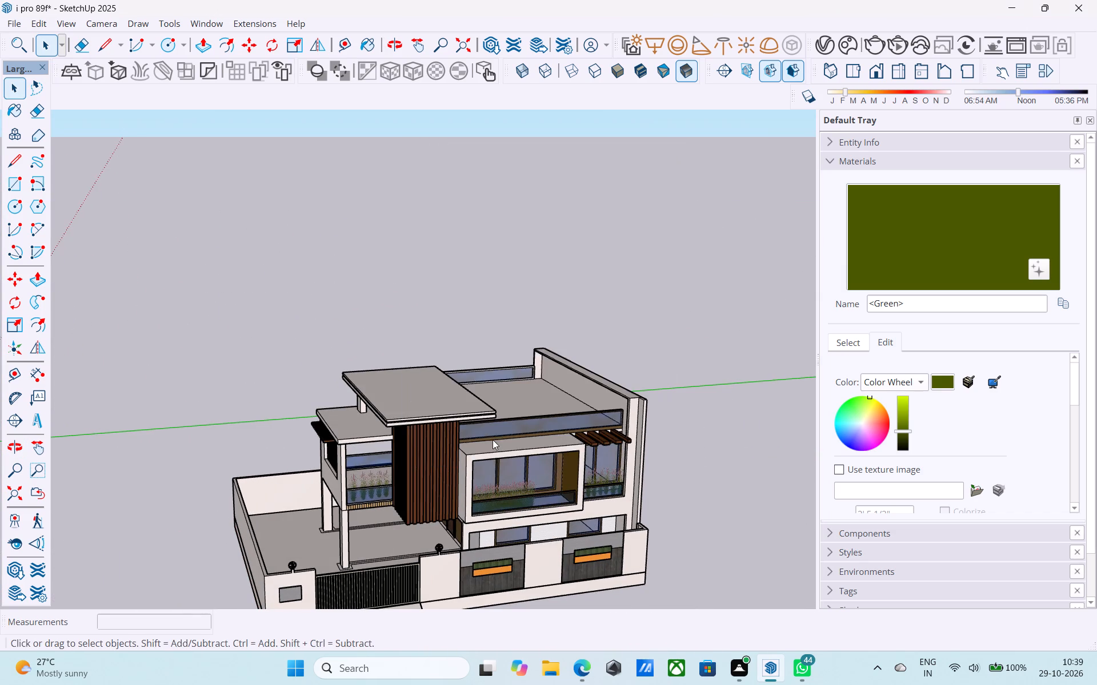
Render the house from a low front view of the gate and planters, examine the lighting, and close the frame buffer.
scroll(493, 440, down, 3)
shift+middle_drag(494, 454, 498, 361)
scroll(465, 497, up, 3)
shift+middle_drag(466, 507, 488, 376)
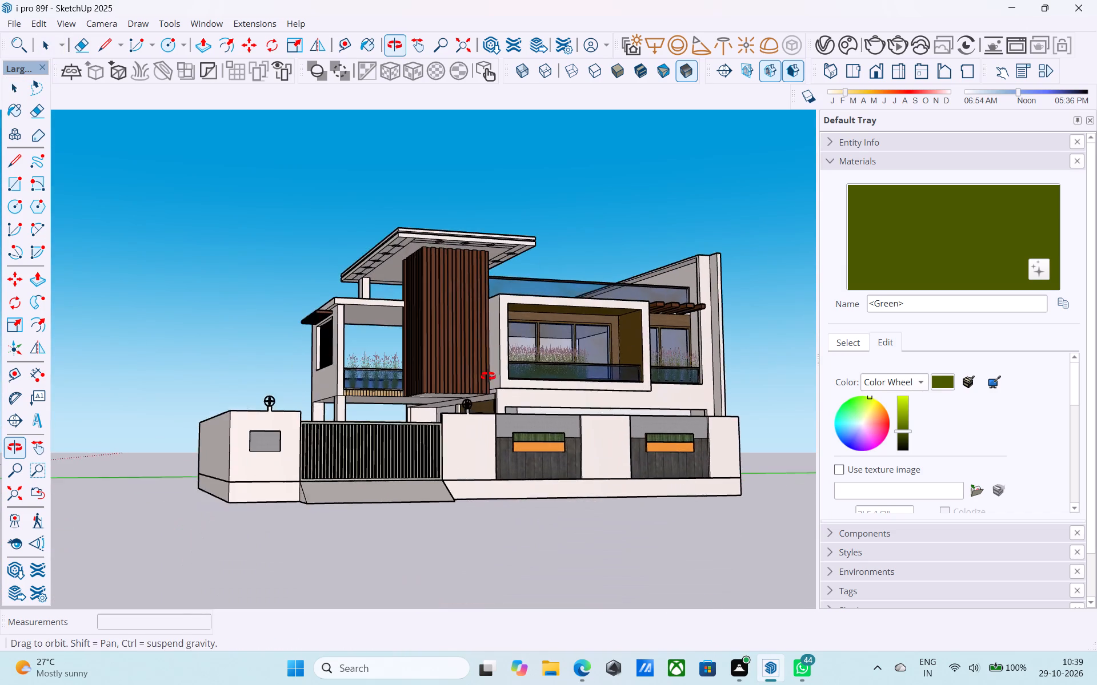
shift+middle_drag(488, 376, 478, 369)
scroll(480, 388, up, 2)
scroll(480, 388, down, 1)
middle_drag(480, 392, 471, 432)
shift+middle_drag(471, 424, 462, 425)
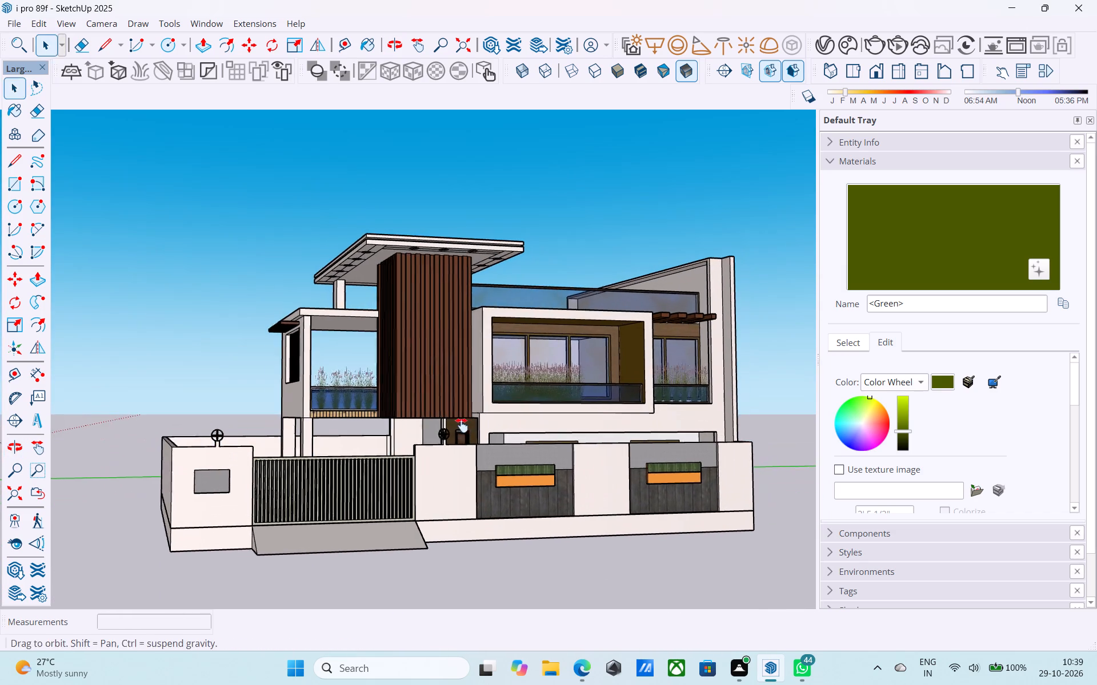
shift+middle_drag(462, 425, 450, 444)
click(872, 39)
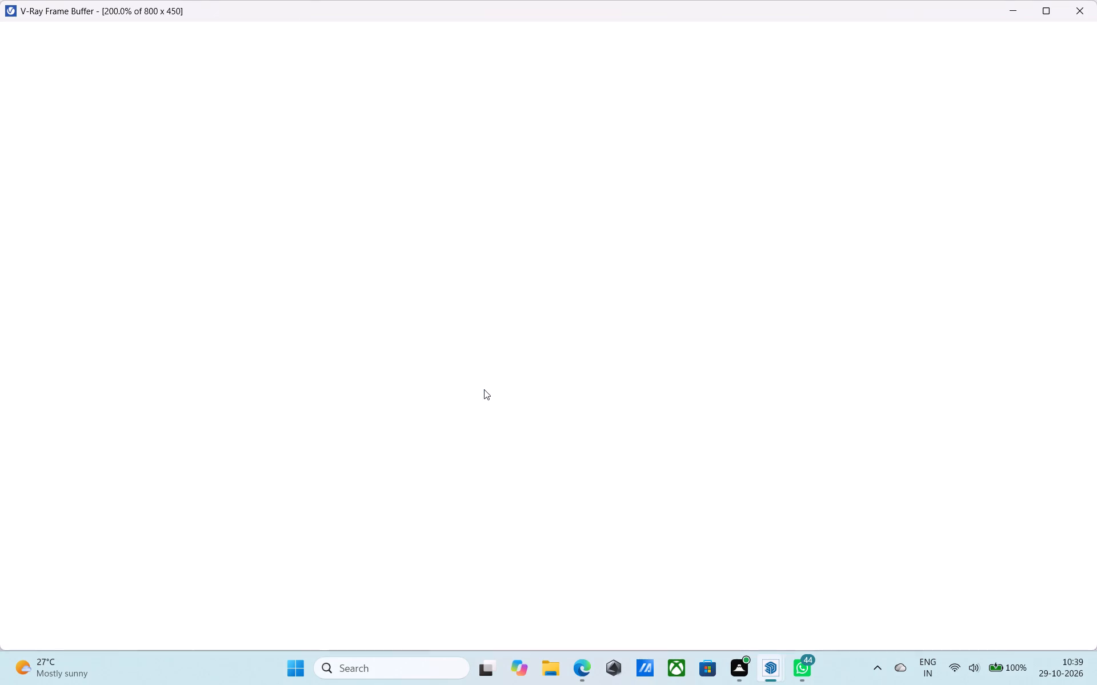
scroll(484, 389, up, 1)
scroll(484, 389, down, 1)
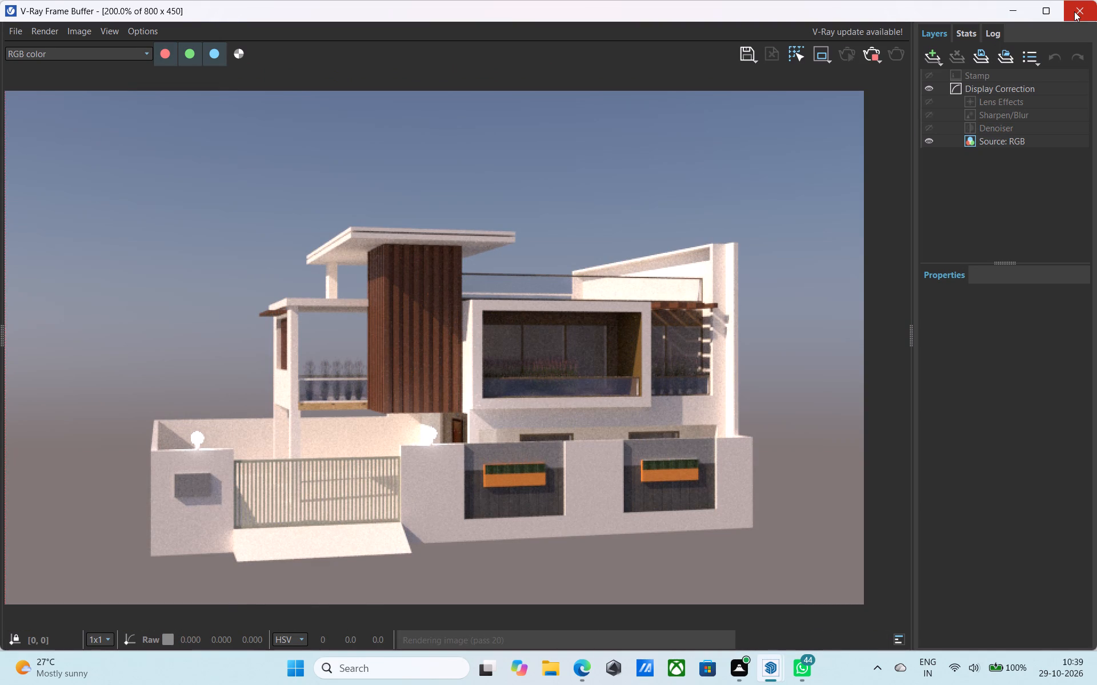
scroll(836, 230, down, 1)
scroll(517, 411, up, 1)
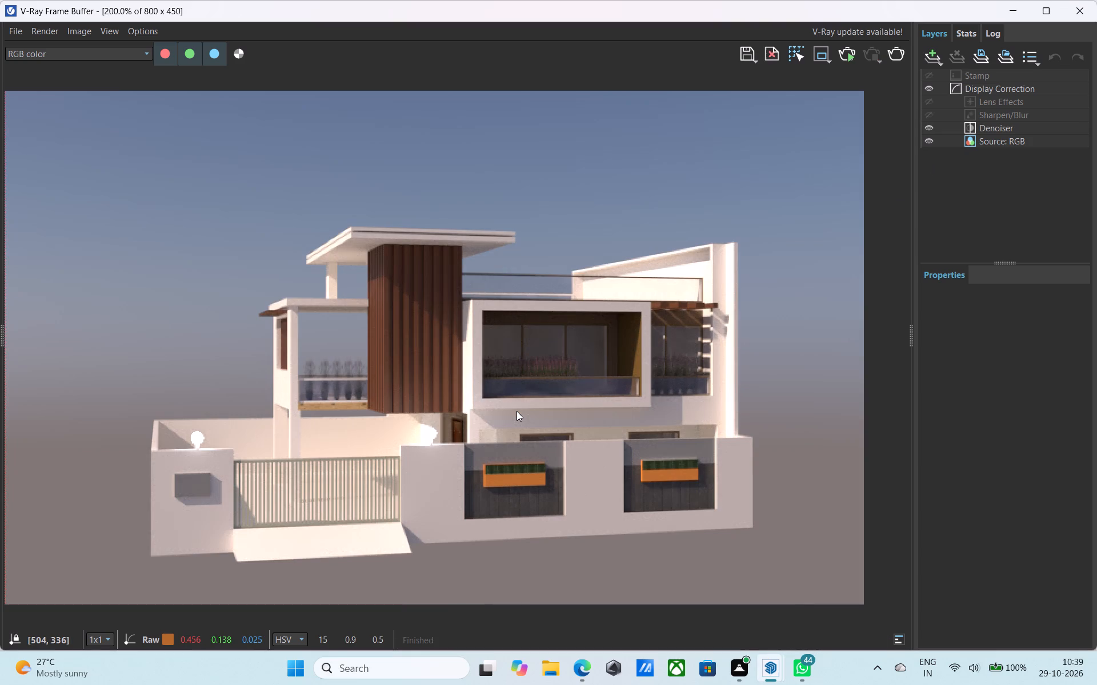
click(1074, 15)
Render the house from the front corner showing the long side boundary wall, examine the lighting, and close the frame buffer.
middle_drag(490, 370, 632, 440)
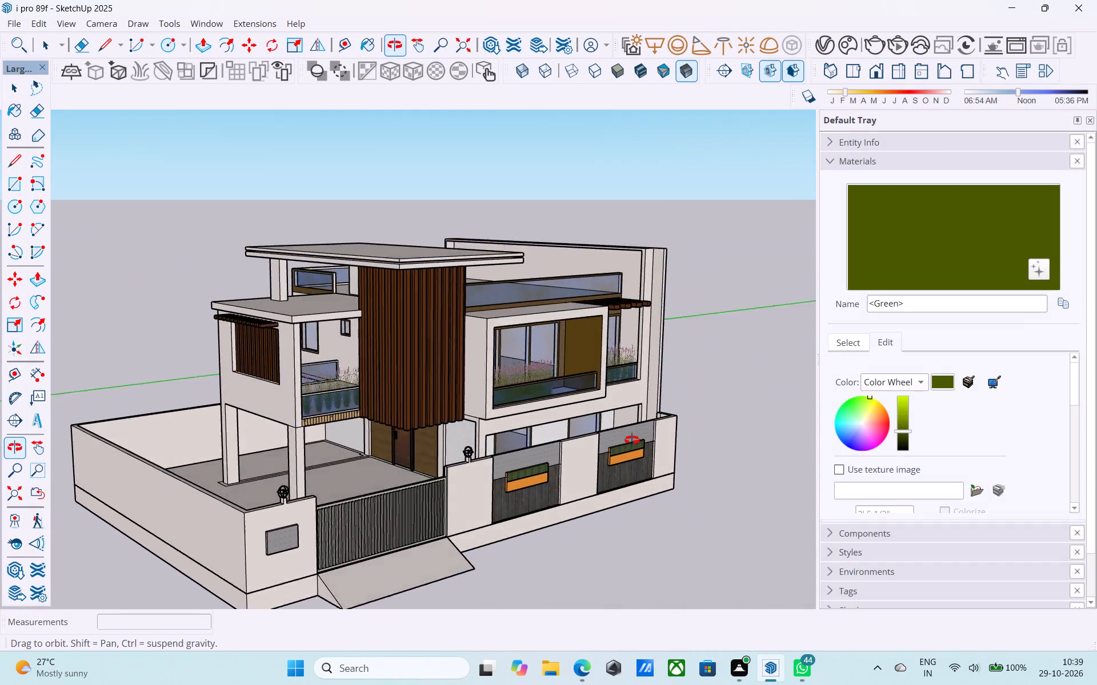
middle_drag(632, 440, 652, 432)
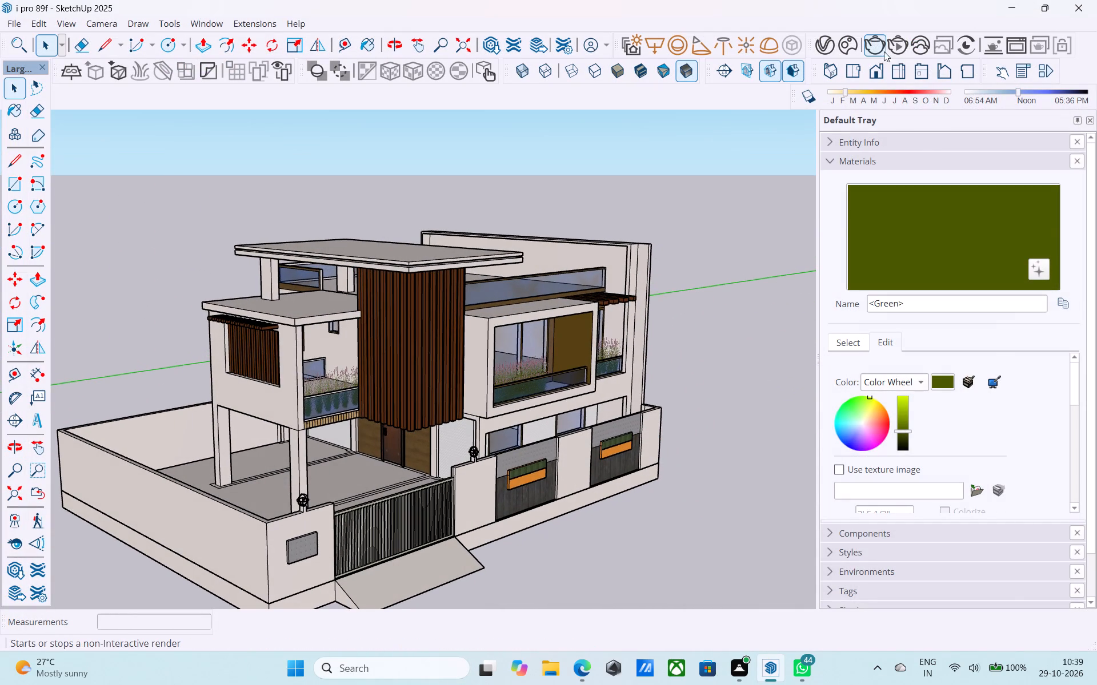
middle_drag(638, 268, 628, 217)
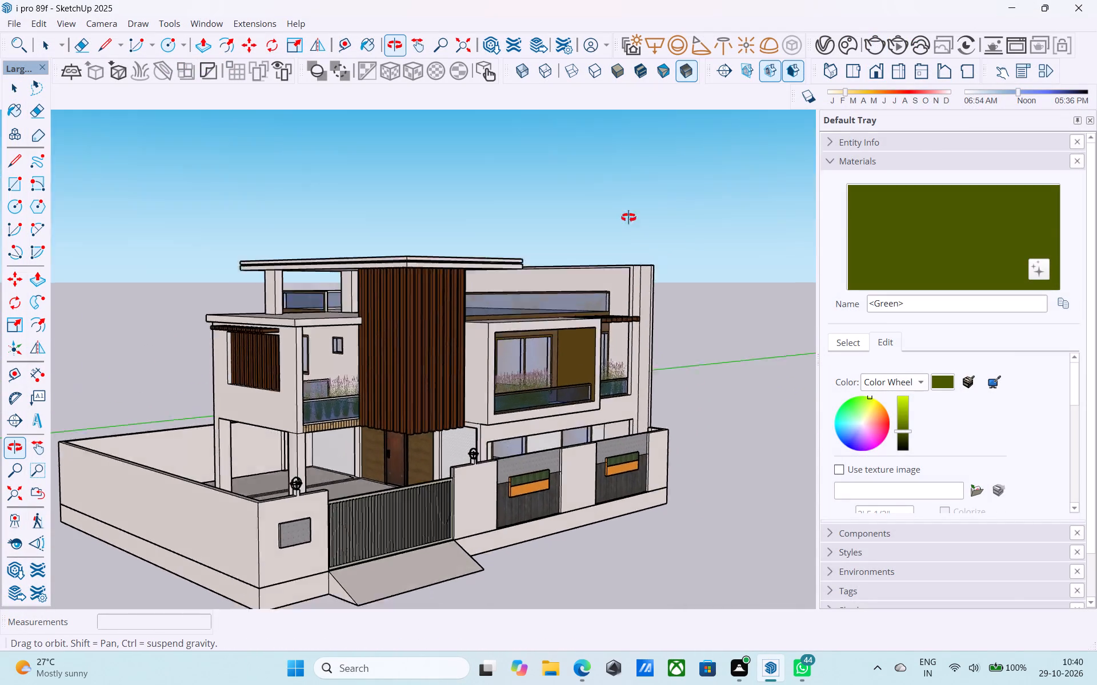
middle_drag(628, 217, 649, 214)
shift+middle_drag(641, 266, 643, 248)
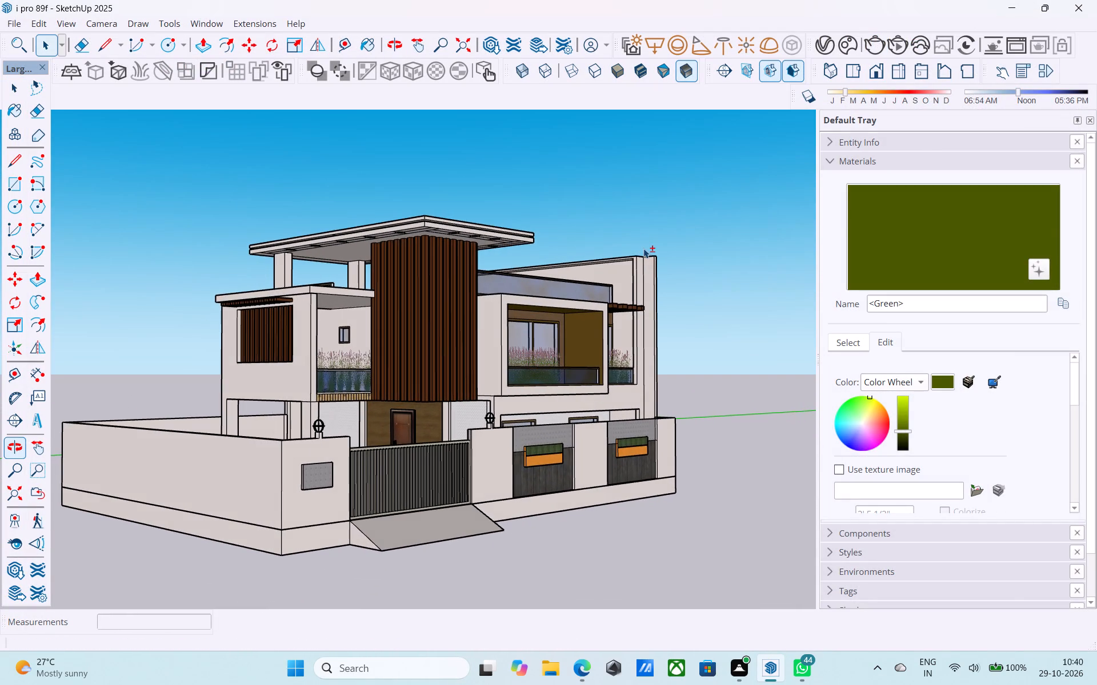
scroll(643, 248, up, 1)
shift+middle_drag(643, 248, 666, 246)
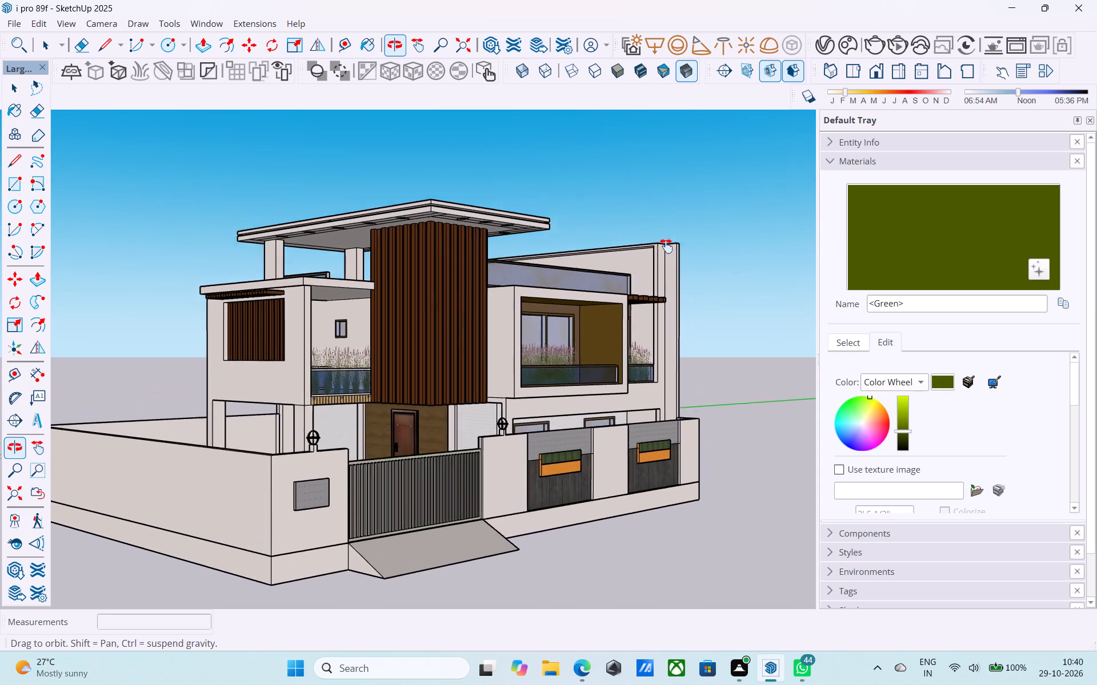
shift+middle_drag(666, 246, 716, 232)
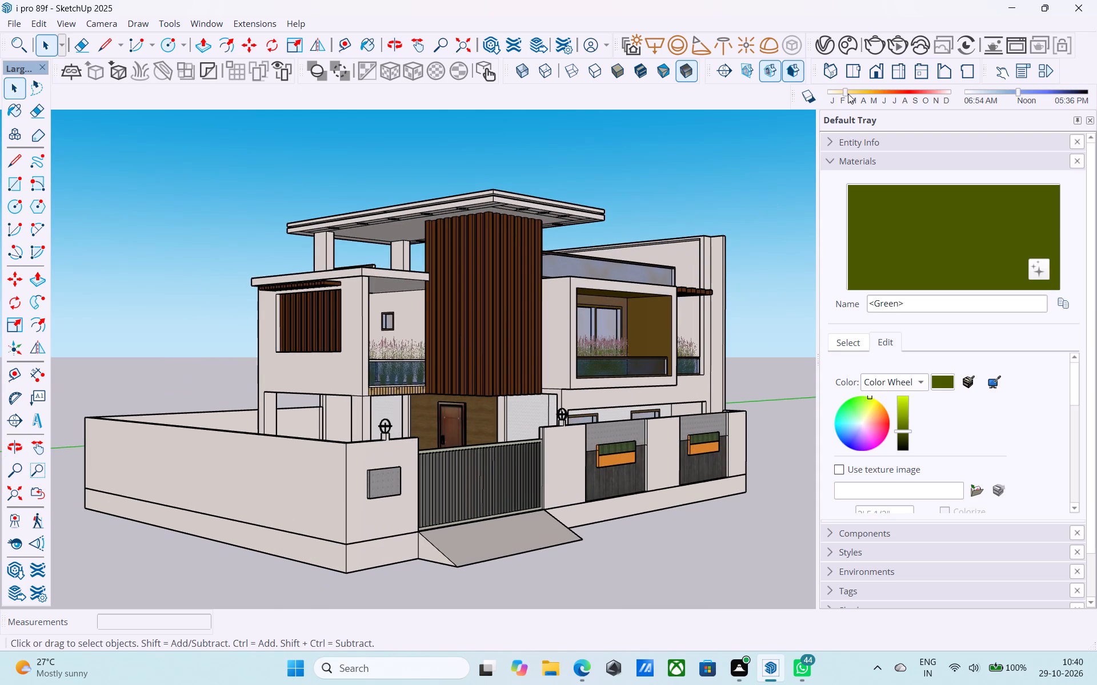
click(882, 44)
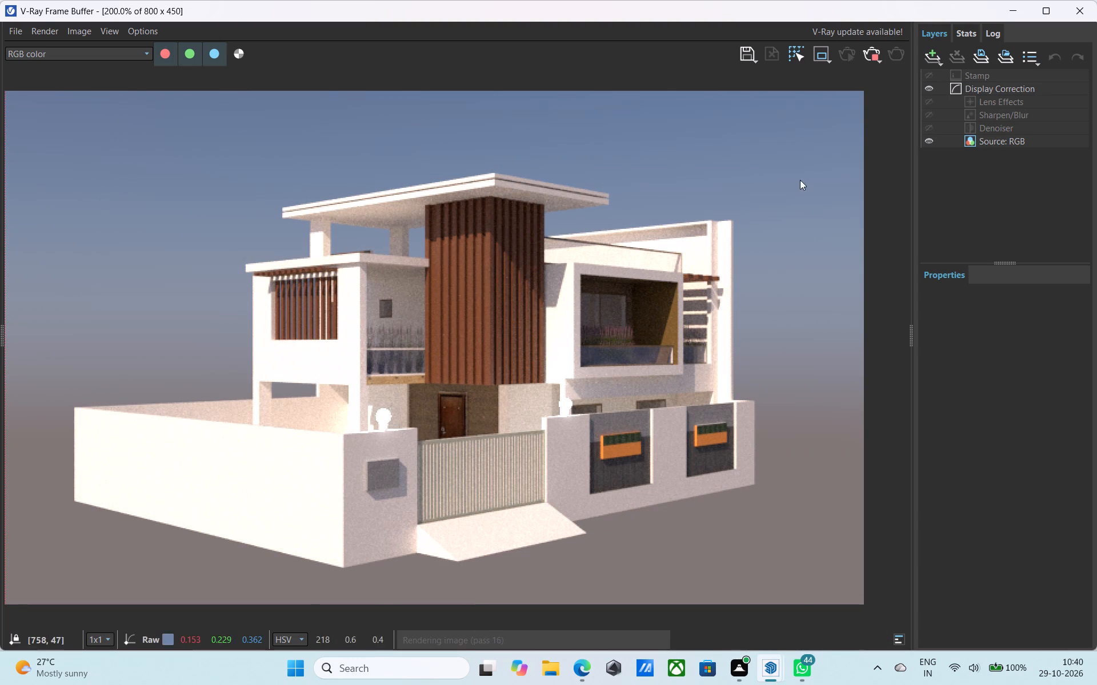
scroll(660, 364, up, 1)
scroll(648, 370, down, 1)
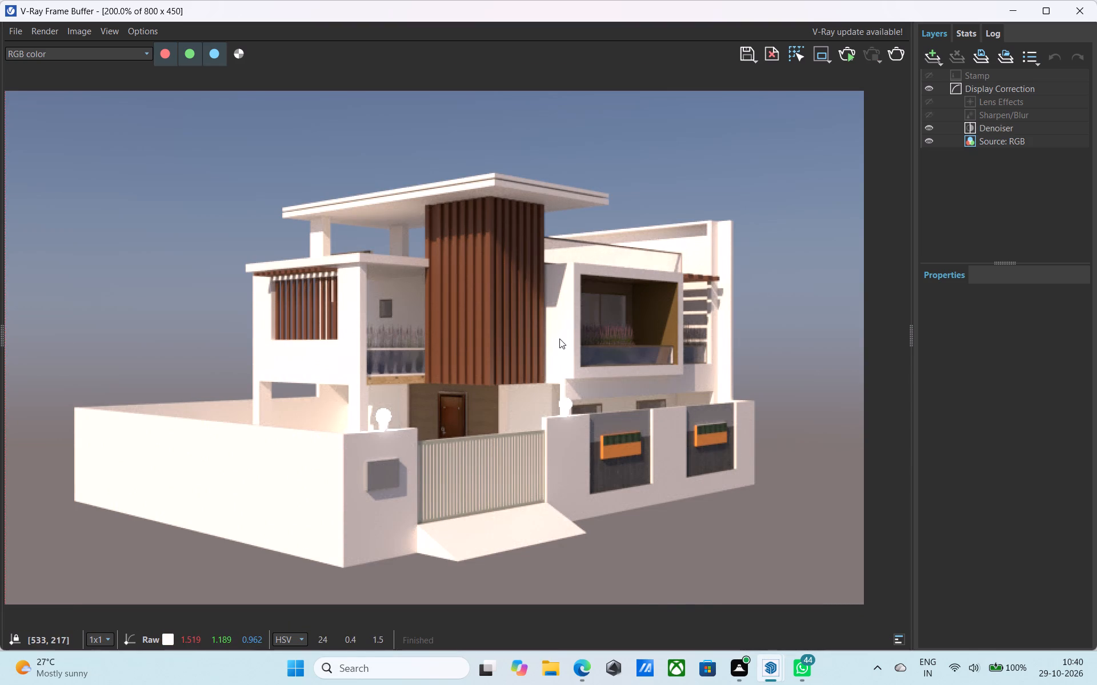
scroll(559, 339, up, 1)
scroll(559, 339, down, 1)
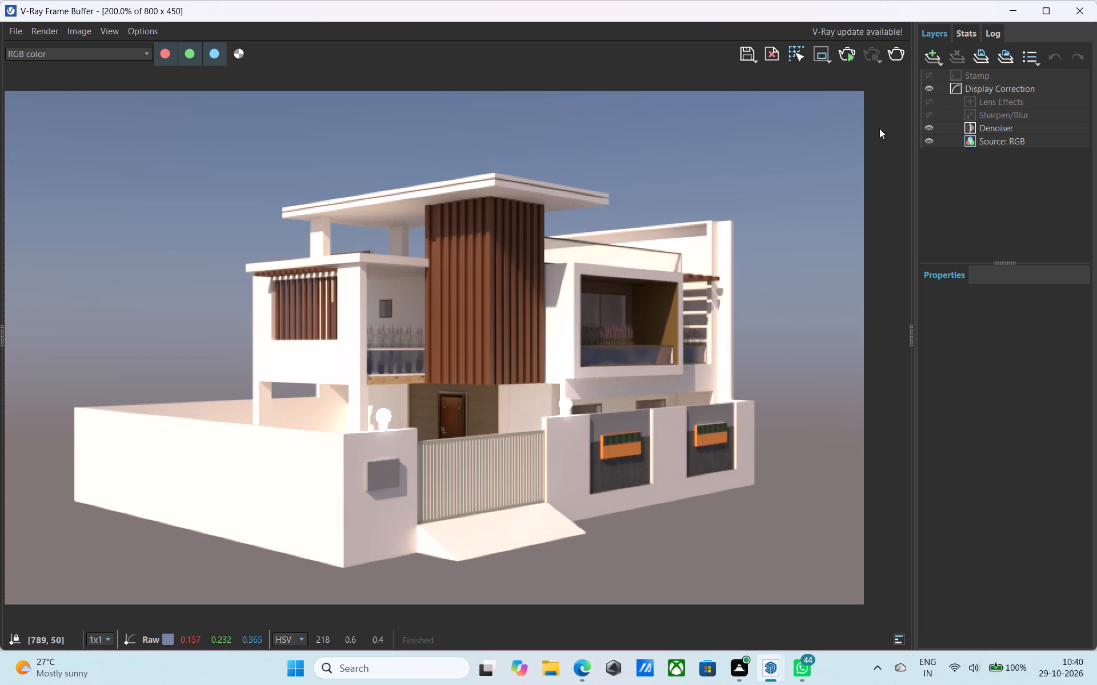
click(1080, 13)
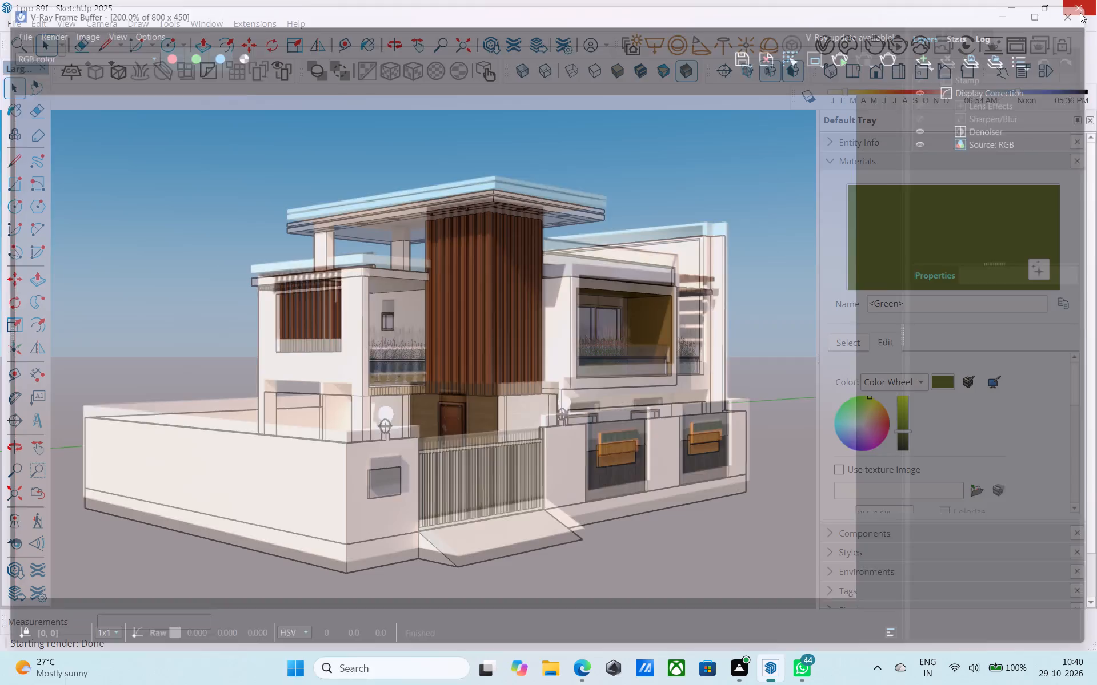
Examine the house exterior and boundary walls from the front, sides and above.
middle_drag(748, 344, 205, 408)
scroll(205, 408, down, 2)
middle_drag(225, 420, 401, 408)
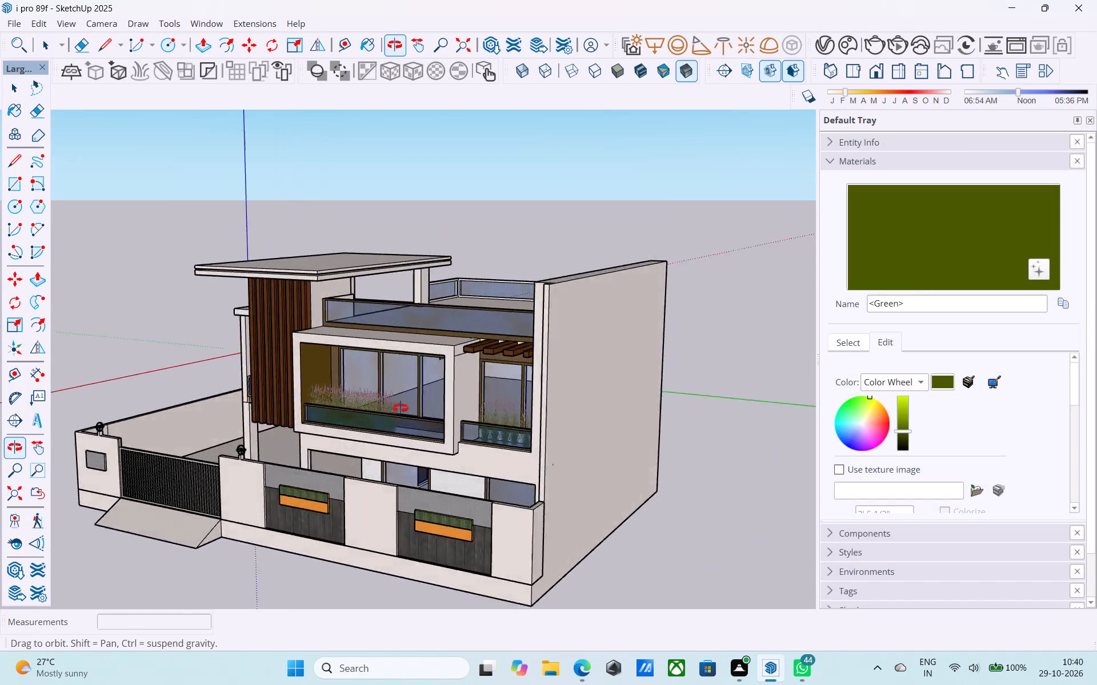
middle_drag(401, 408, 684, 303)
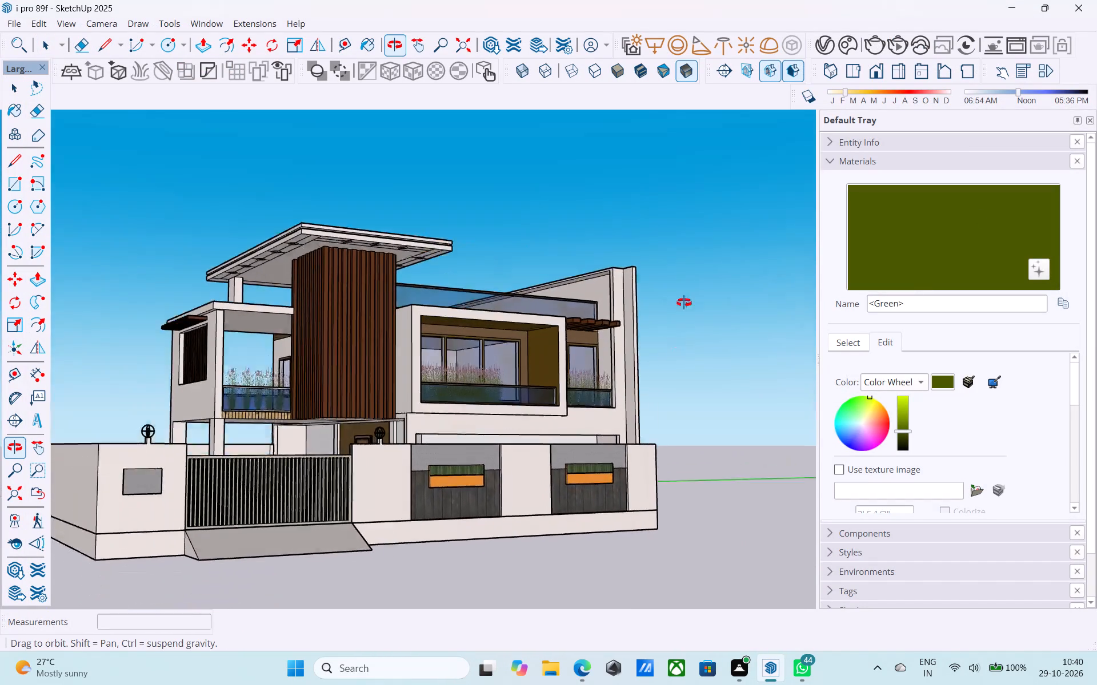
middle_drag(684, 303, 818, 217)
middle_drag(206, 475, 337, 573)
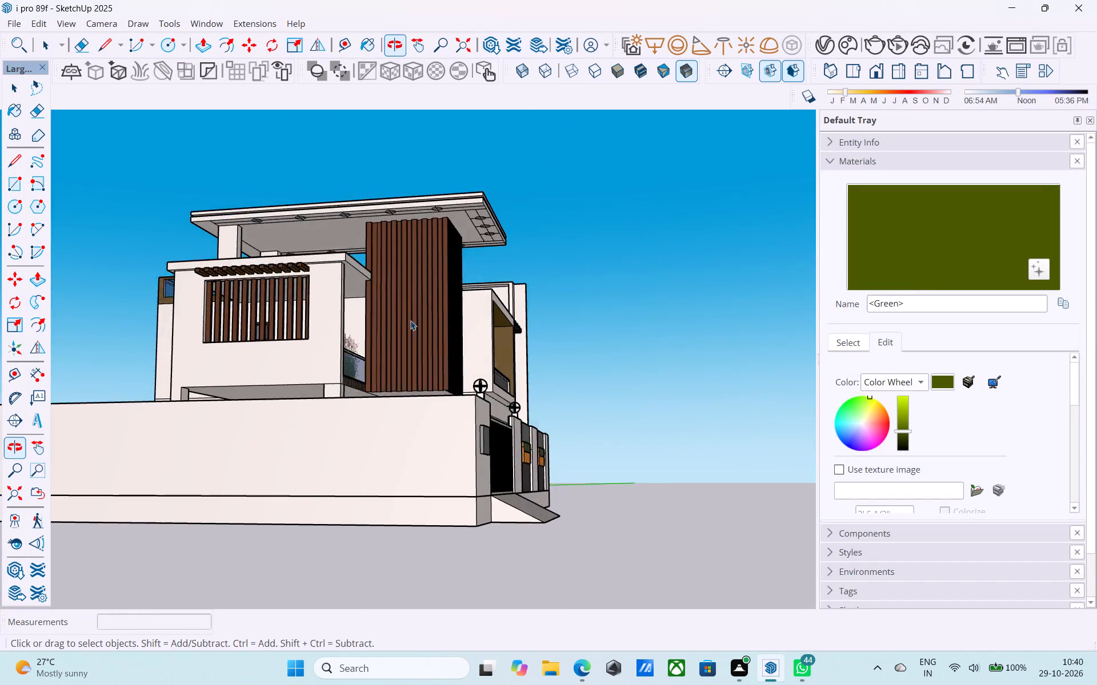
scroll(411, 319, down, 4)
middle_drag(417, 361, 620, 489)
middle_drag(253, 414, 645, 413)
middle_drag(291, 412, 720, 410)
middle_drag(474, 412, 790, 361)
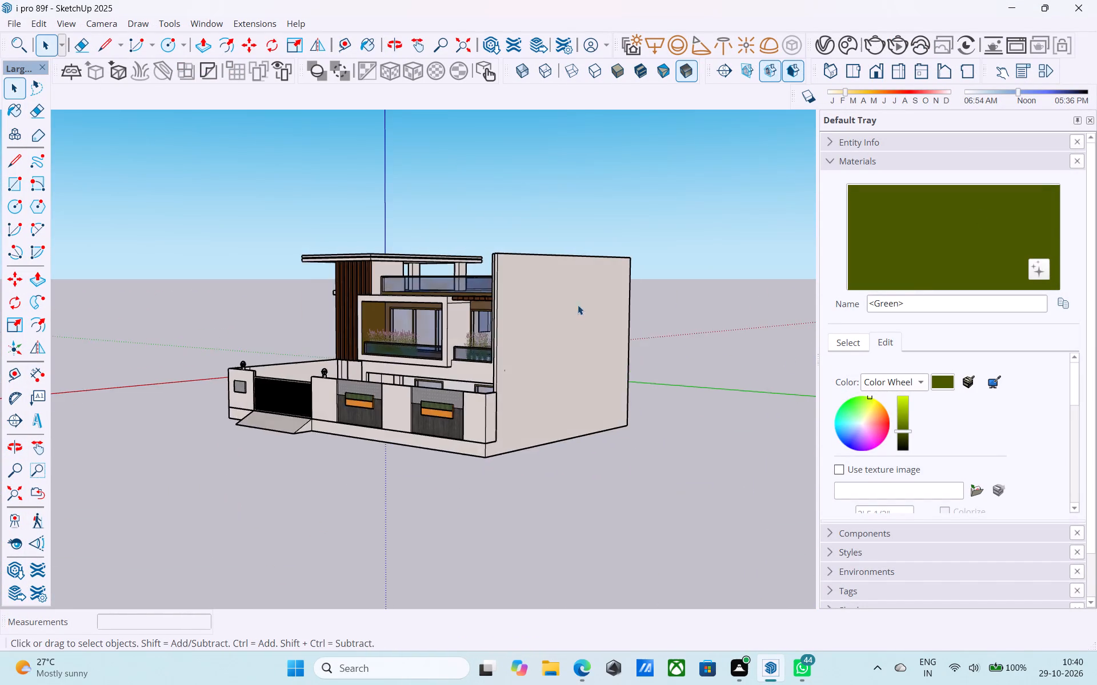
scroll(580, 293, up, 3)
middle_drag(460, 347, 702, 344)
scroll(279, 288, up, 3)
middle_drag(283, 285, 455, 242)
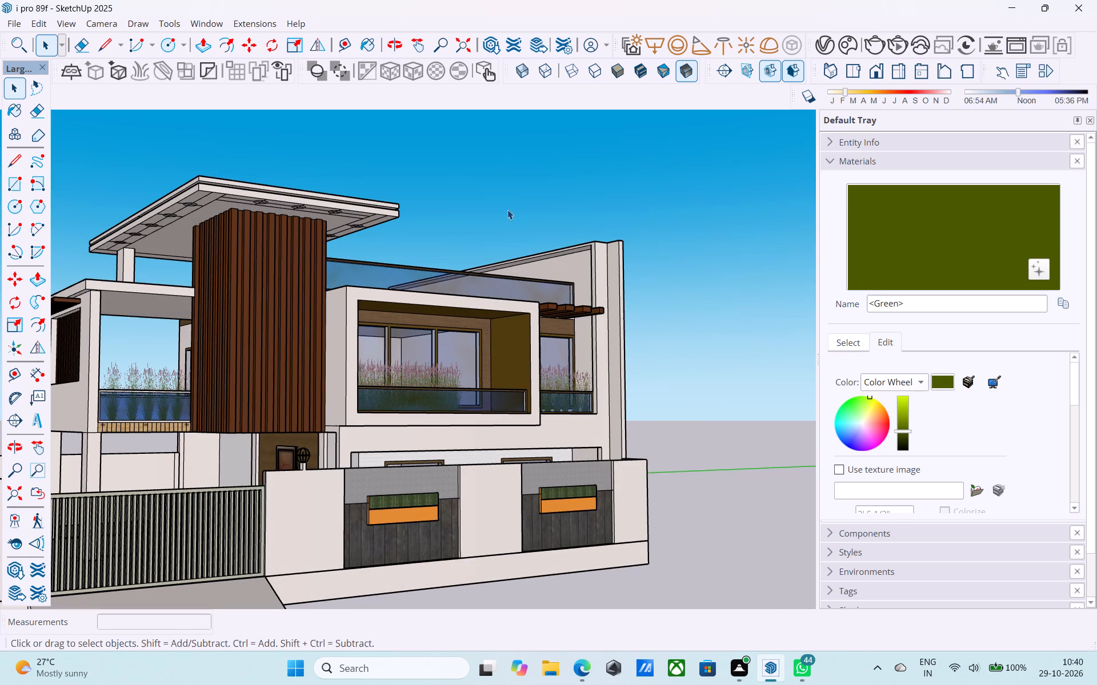
scroll(510, 210, down, 5)
shift+middle_drag(435, 247, 510, 323)
scroll(406, 303, up, 6)
middle_drag(392, 319, 385, 291)
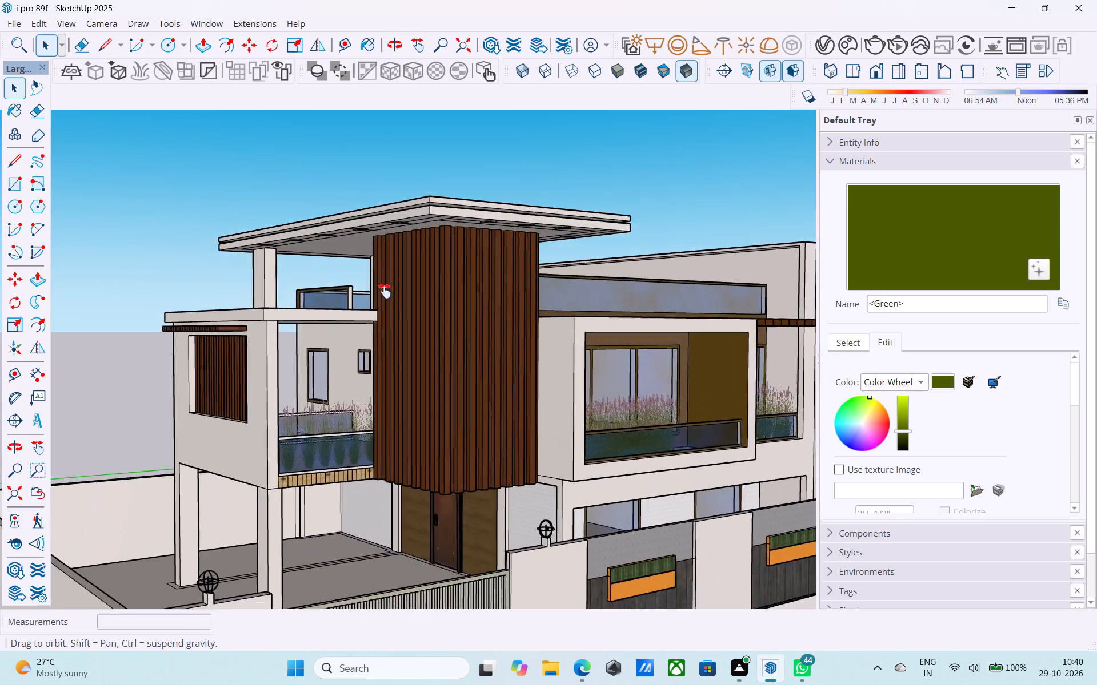
middle_drag(385, 291, 560, 440)
middle_drag(315, 381, 495, 424)
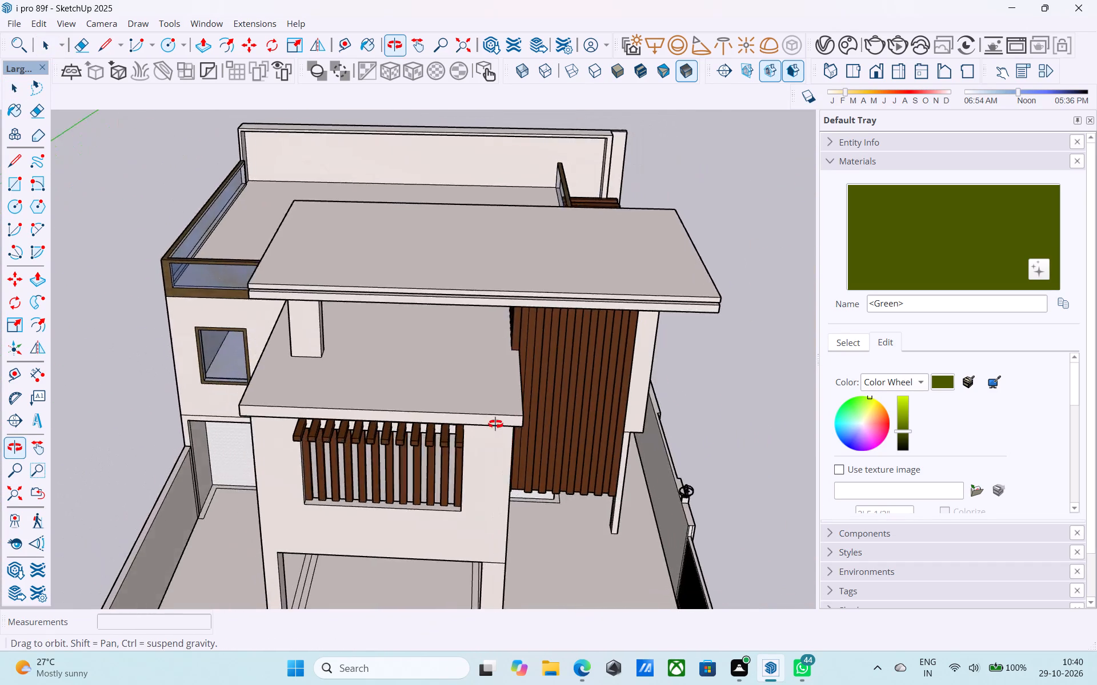
middle_drag(495, 424, 161, 305)
scroll(225, 346, down, 2)
shift+middle_drag(247, 361, 485, 285)
scroll(335, 414, down, 1)
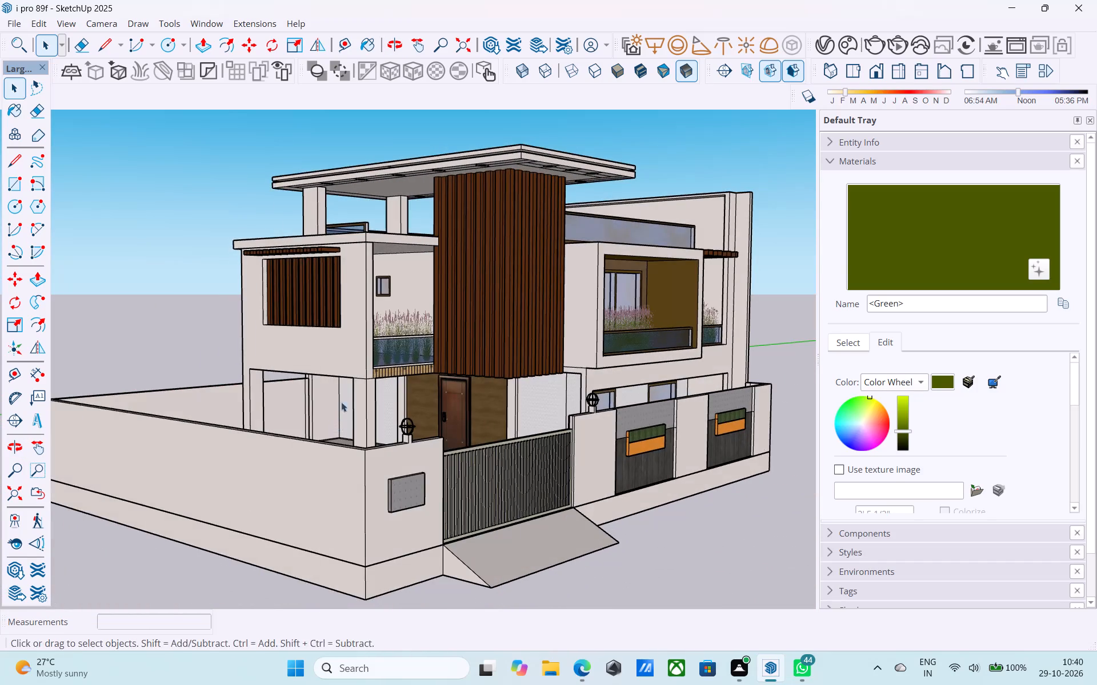
shift+middle_drag(349, 398, 510, 352)
Inside the boundary wall group, copy the side wall's vertical corner edge near the gate 6' along the wall.
click(492, 384)
middle_drag(545, 348, 459, 344)
double_click(478, 404)
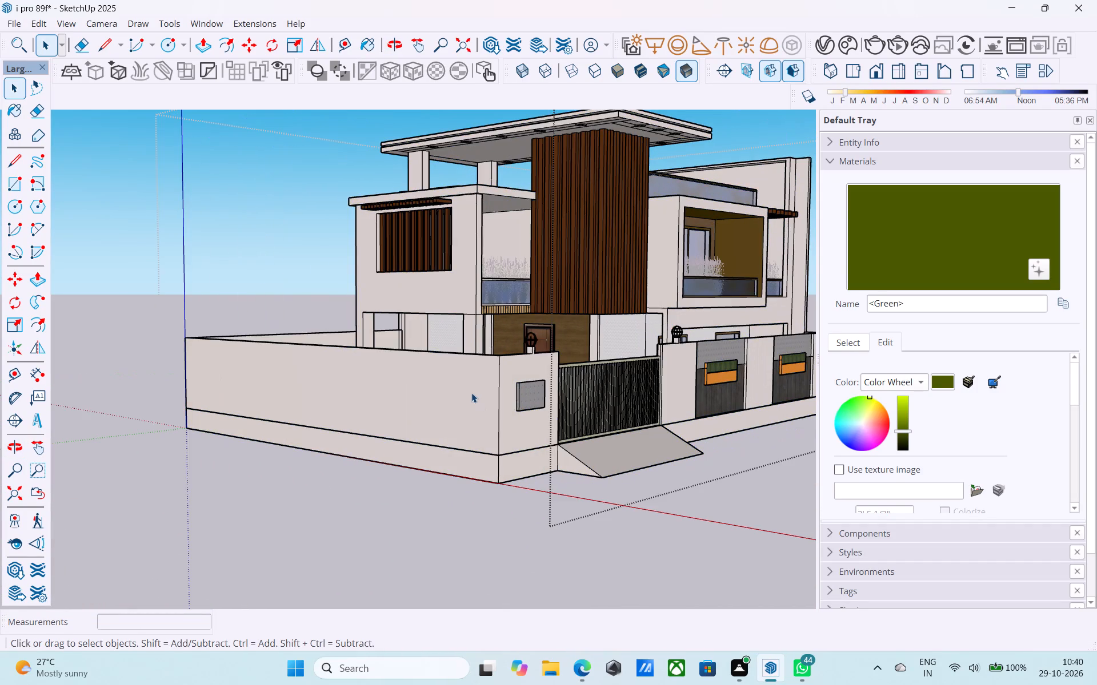
double_click(470, 391)
middle_drag(470, 393, 442, 458)
scroll(442, 460, down, 1)
scroll(443, 460, up, 3)
click(465, 472)
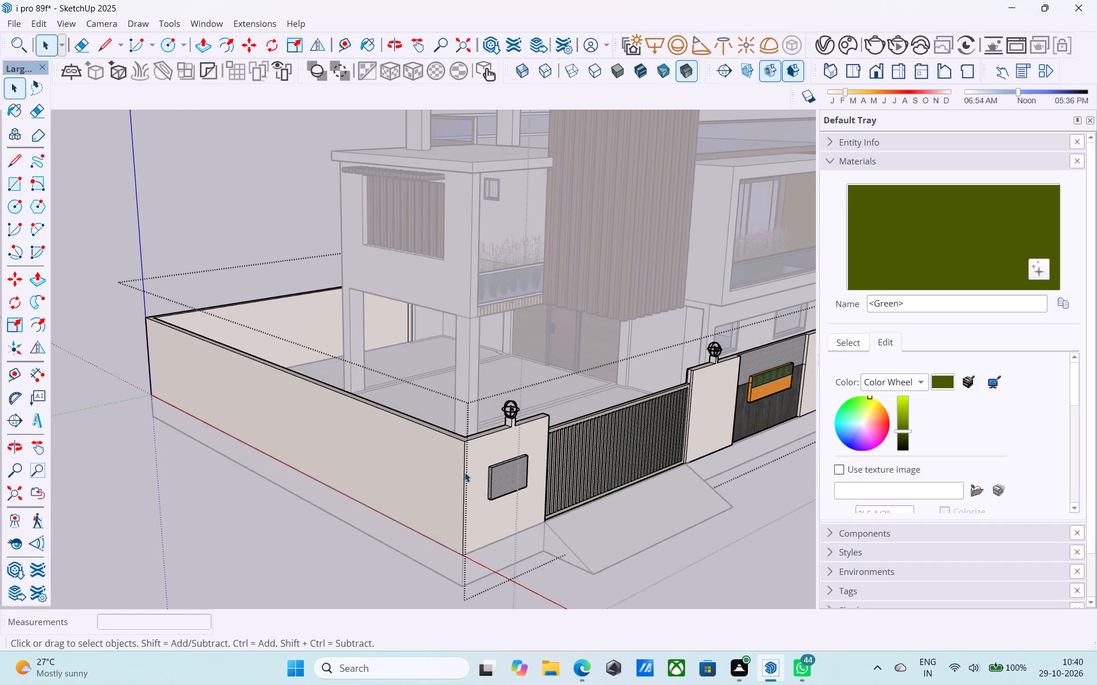
scroll(461, 470, up, 4)
key(m)
scroll(480, 411, up, 5)
click(454, 445)
scroll(285, 389, down, 1)
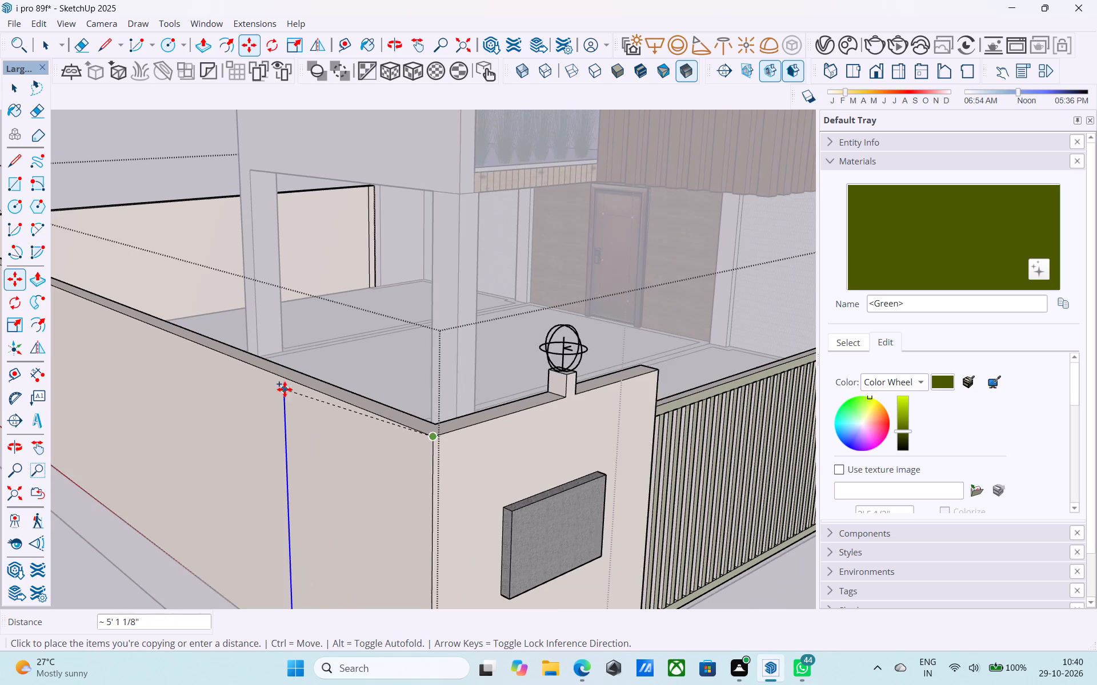
shift+middle_drag(285, 389, 406, 388)
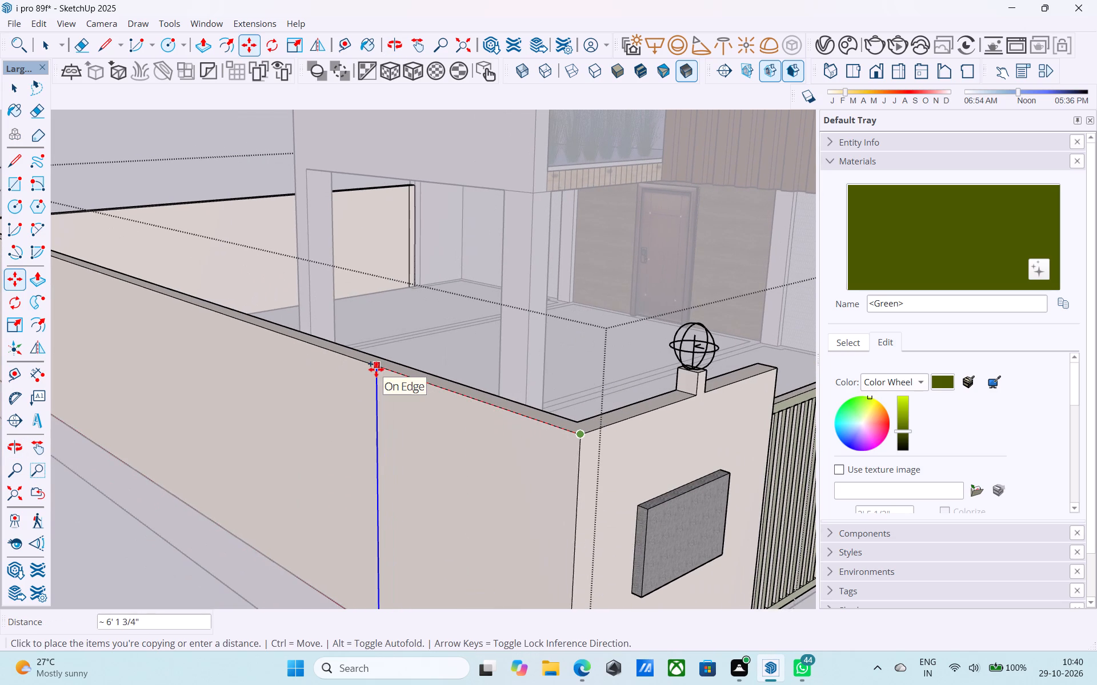
text(6')
key(Return)
Copy the new vertical line along the side wall away from the gate, setting the final distance to 15'.
scroll(376, 362, down, 8)
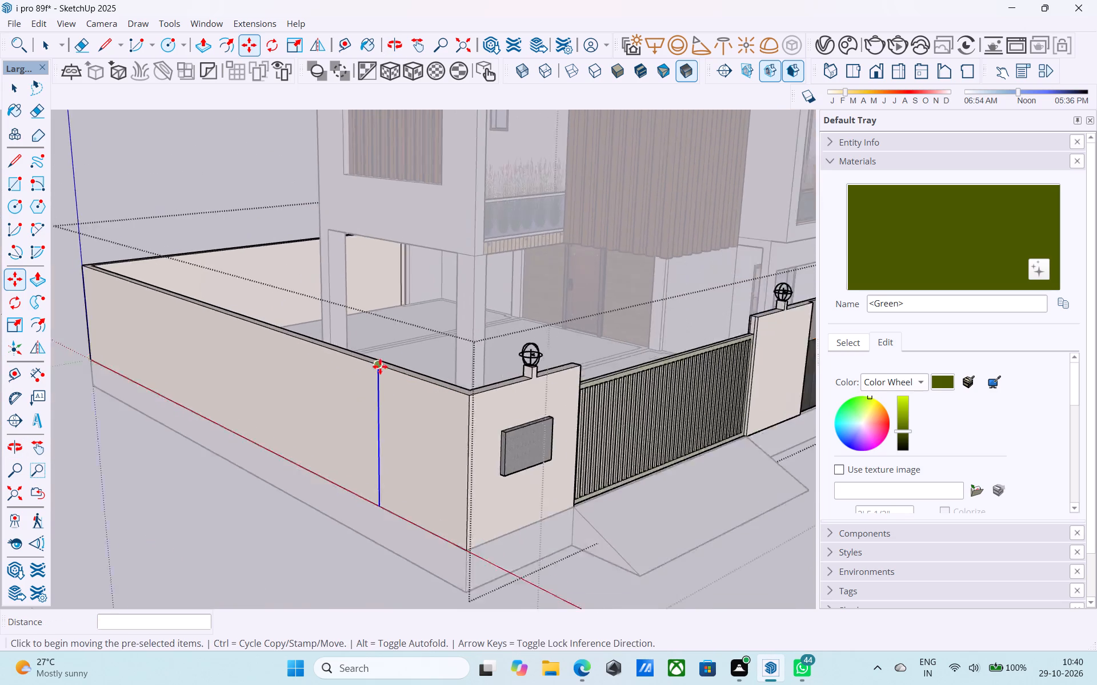
middle_drag(380, 392, 427, 372)
scroll(429, 361, up, 2)
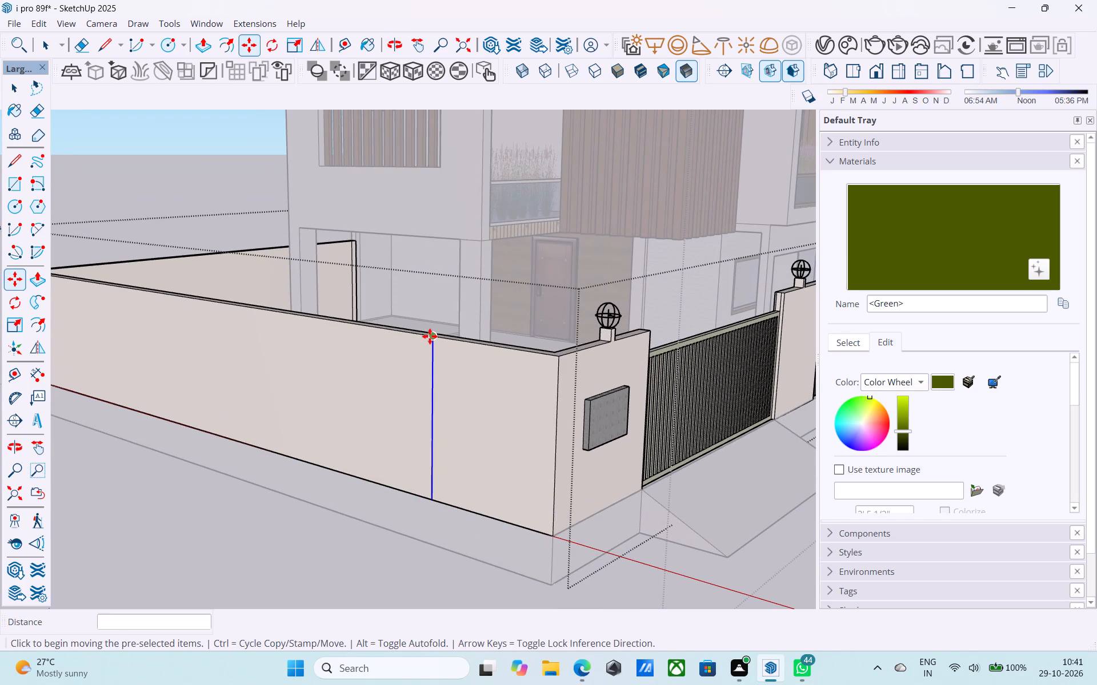
click(430, 336)
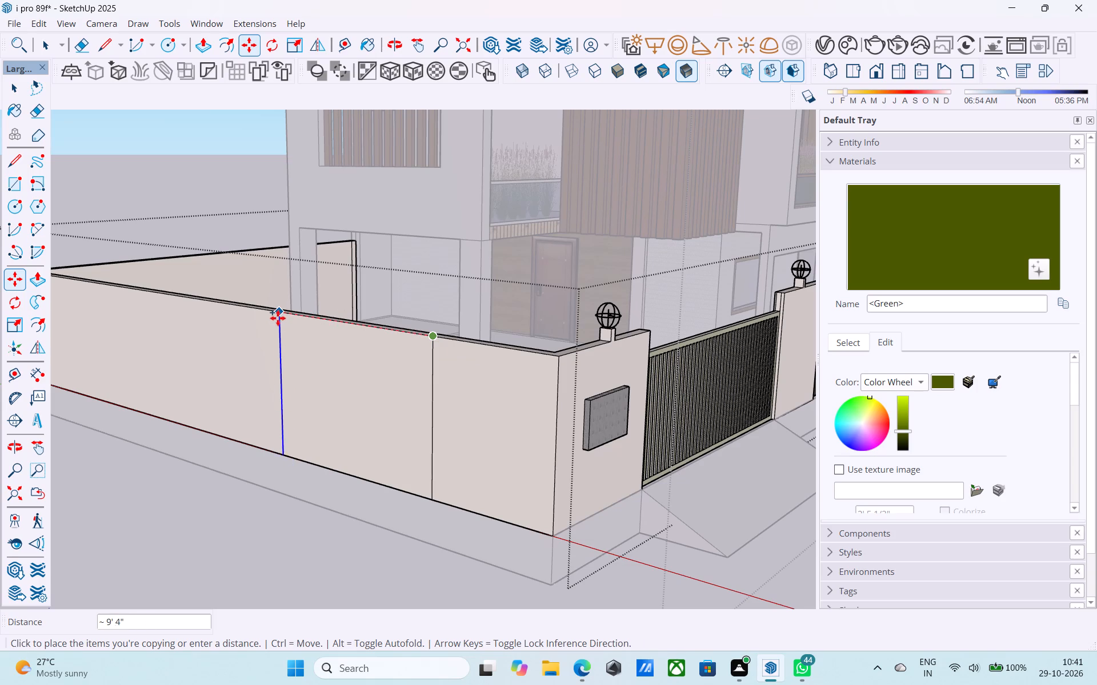
scroll(277, 317, down, 3)
middle_drag(277, 317, 409, 368)
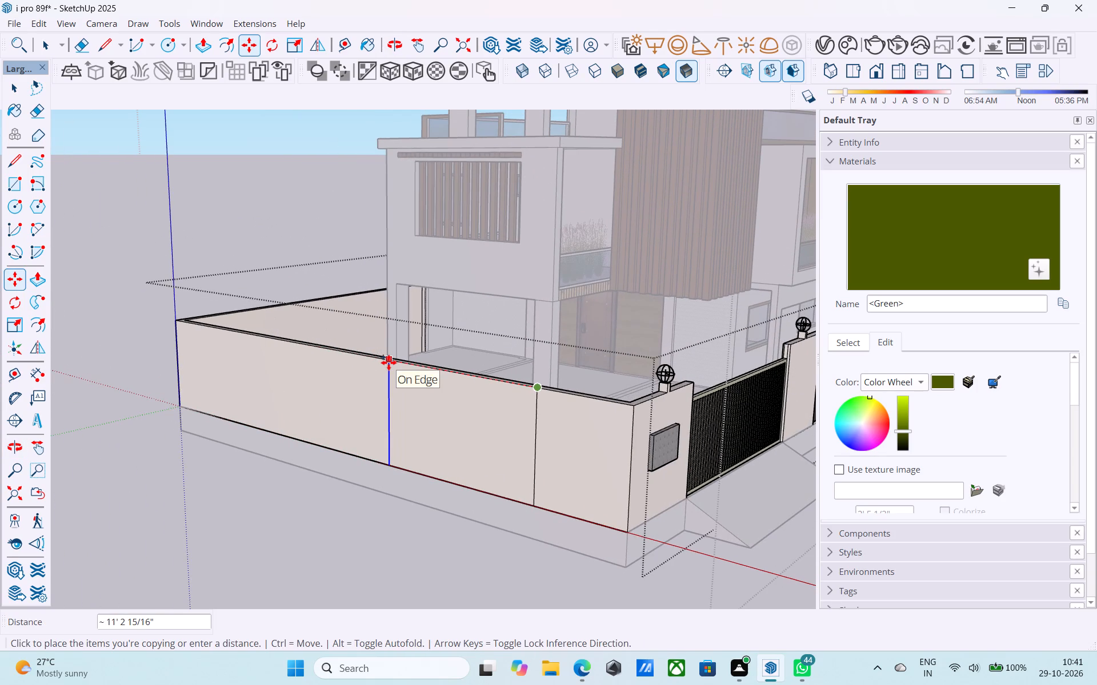
text(10')
key(Return)
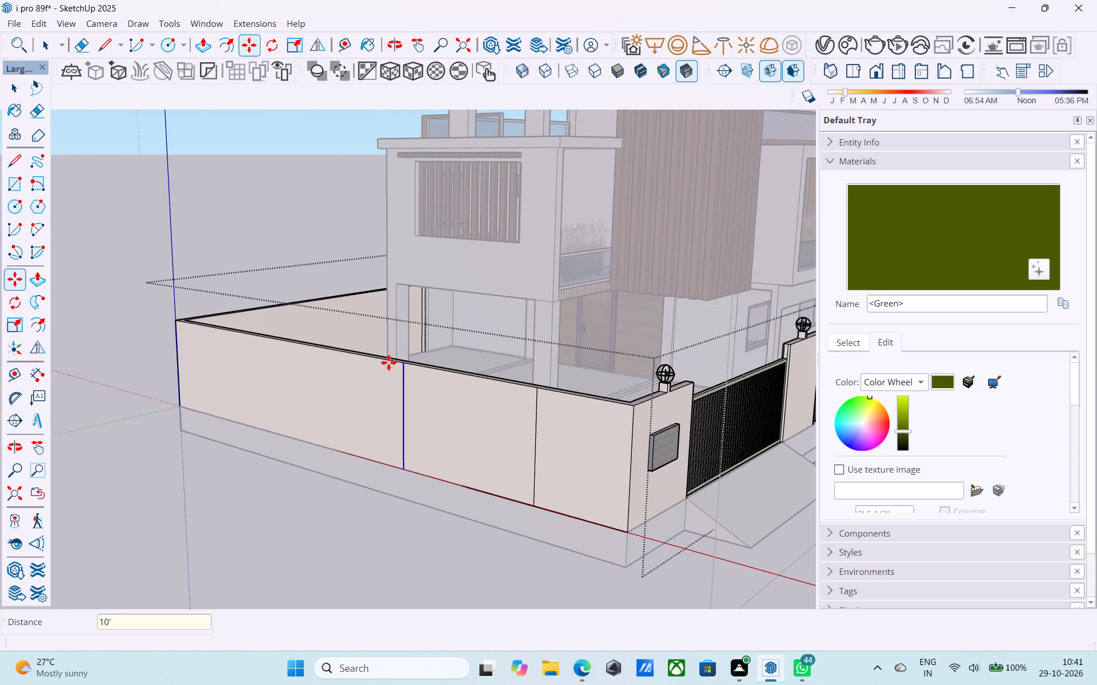
text(15')
key(Return)
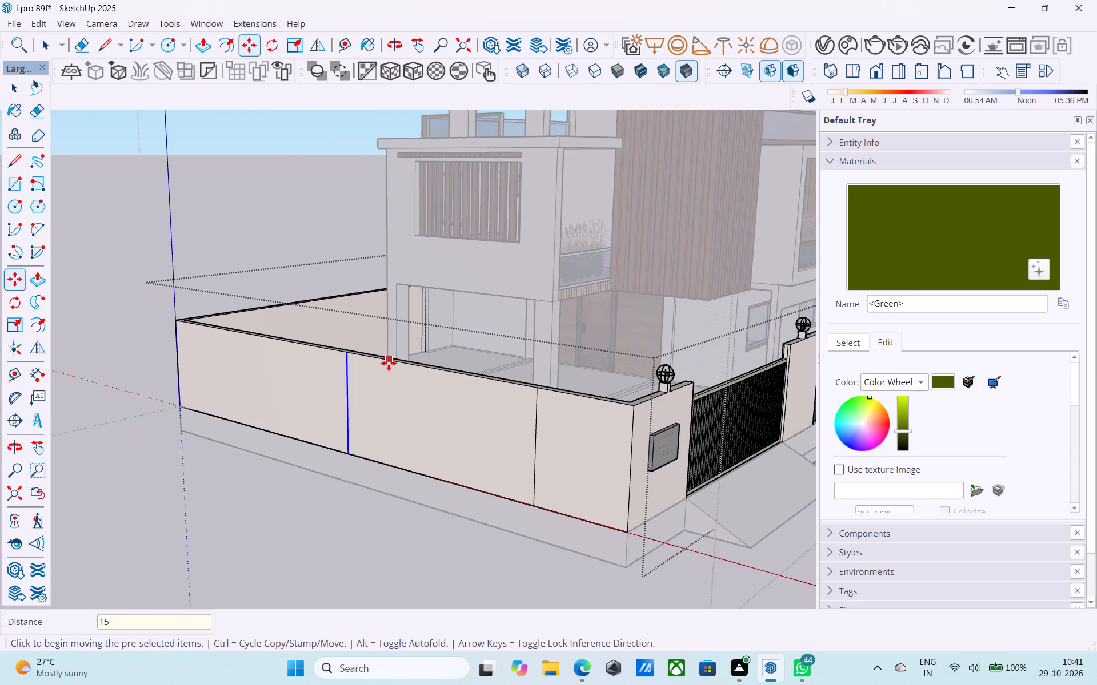
Copy the farthest vertical line another 6' along the side wall to outline a second narrow panel.
scroll(389, 363, down, 5)
shift+middle_drag(396, 410, 413, 486)
scroll(393, 454, up, 10)
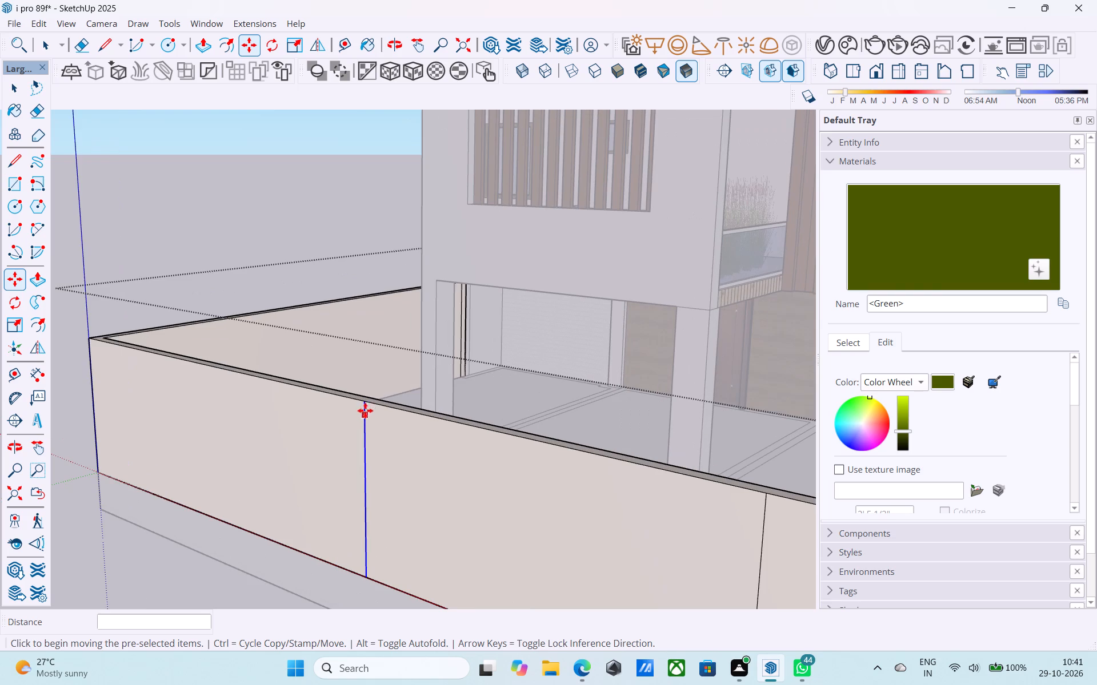
click(366, 404)
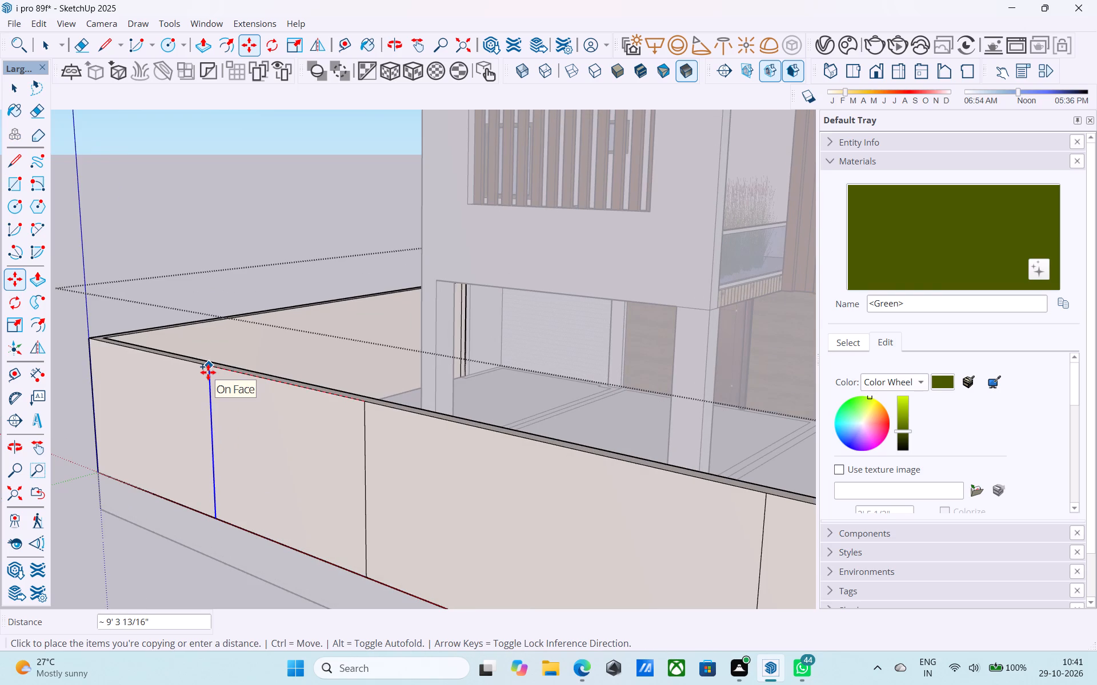
text(6')
key(Return)
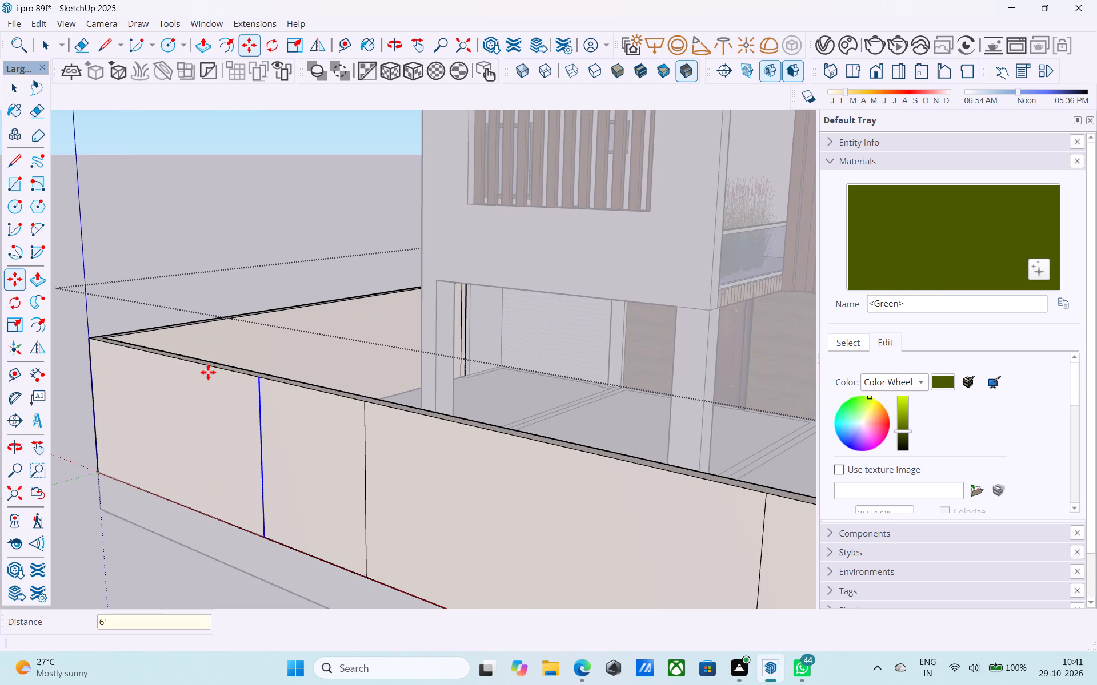
scroll(208, 372, down, 10)
middle_drag(249, 433, 292, 438)
middle_drag(359, 433, 335, 427)
scroll(279, 441, up, 4)
key(space)
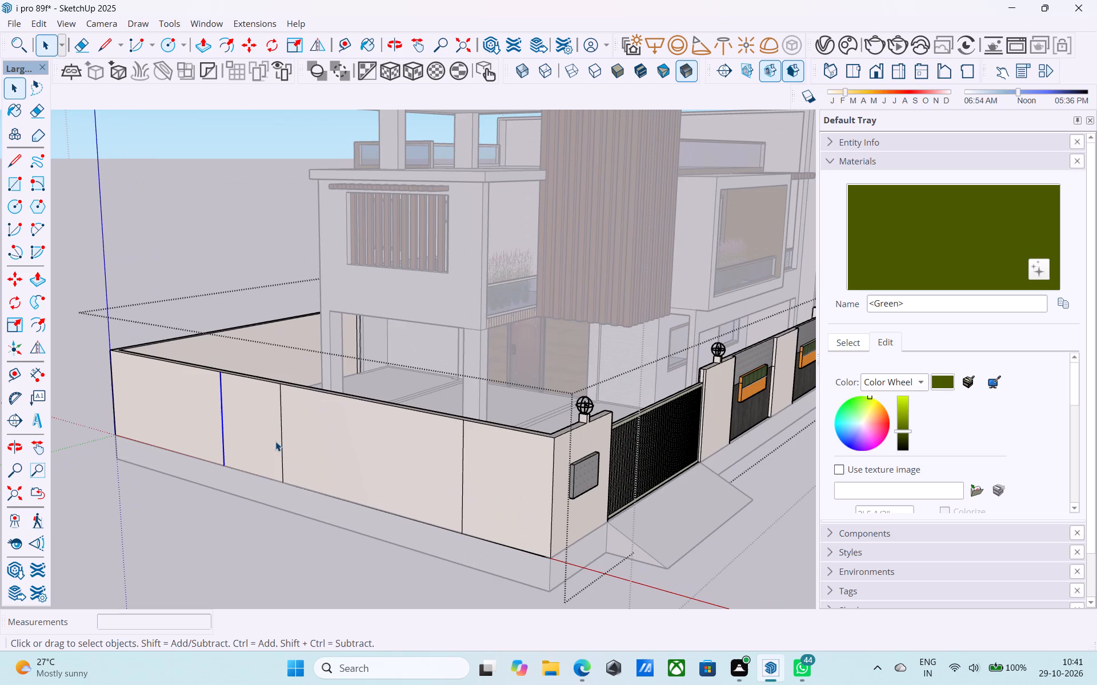
Push/Pull the 6' wide panel toward the rear of the side wall outward by 4".
scroll(277, 443, up, 4)
click(276, 443)
scroll(264, 429, up, 1)
key(p)
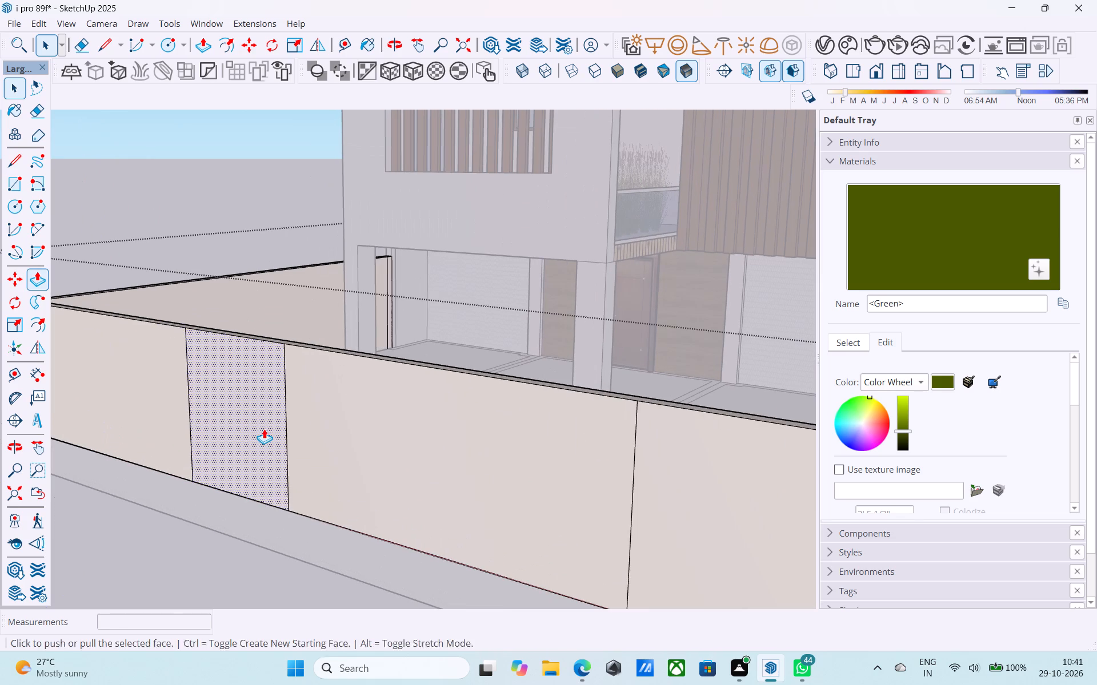
click(264, 429)
text(4")
key(Return)
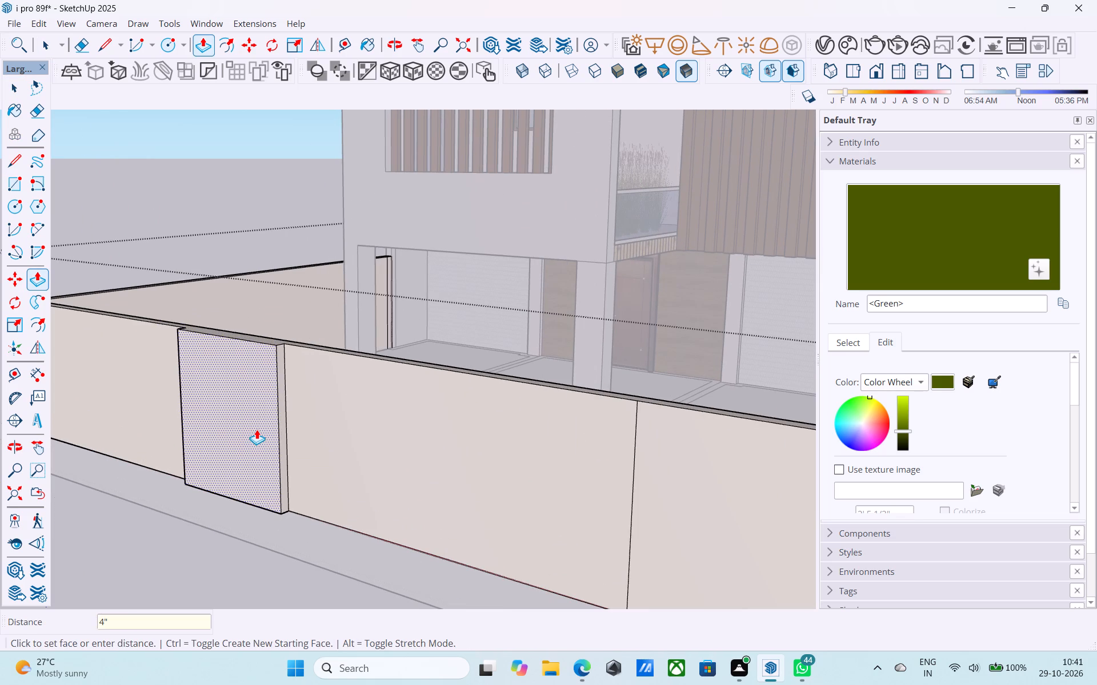
scroll(257, 429, down, 5)
key(space)
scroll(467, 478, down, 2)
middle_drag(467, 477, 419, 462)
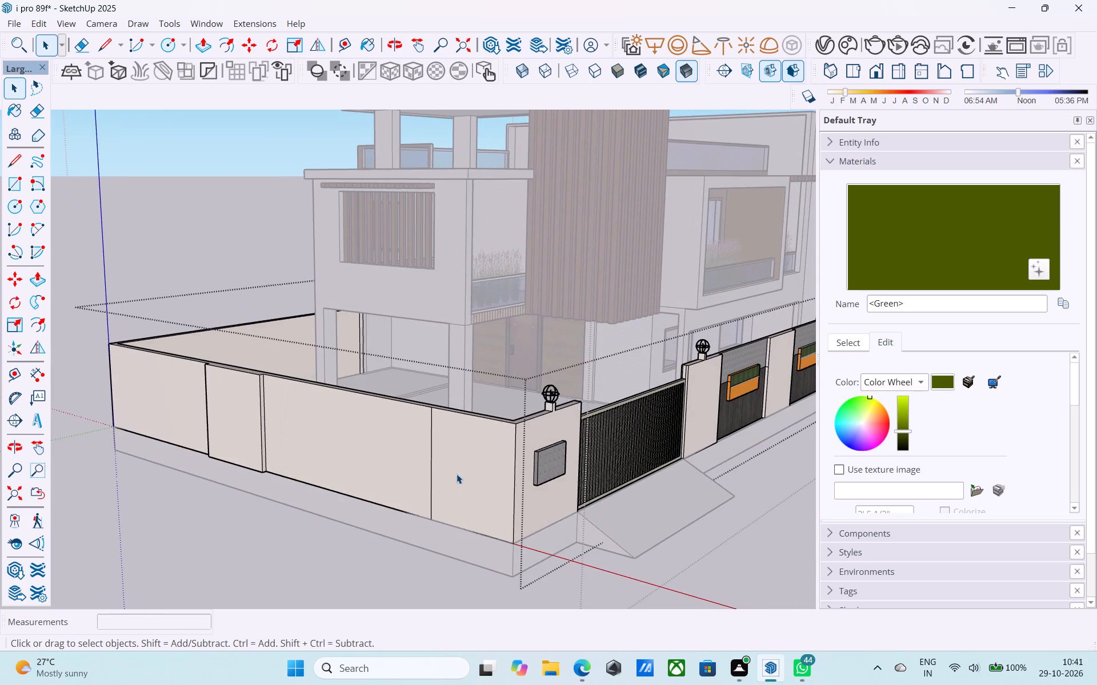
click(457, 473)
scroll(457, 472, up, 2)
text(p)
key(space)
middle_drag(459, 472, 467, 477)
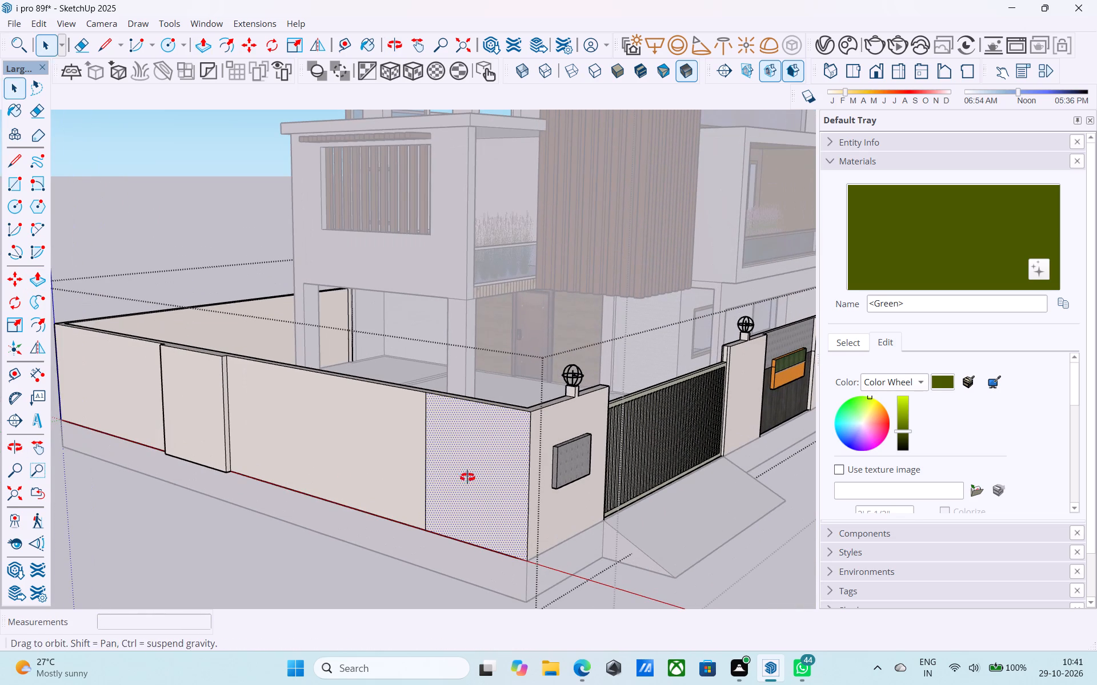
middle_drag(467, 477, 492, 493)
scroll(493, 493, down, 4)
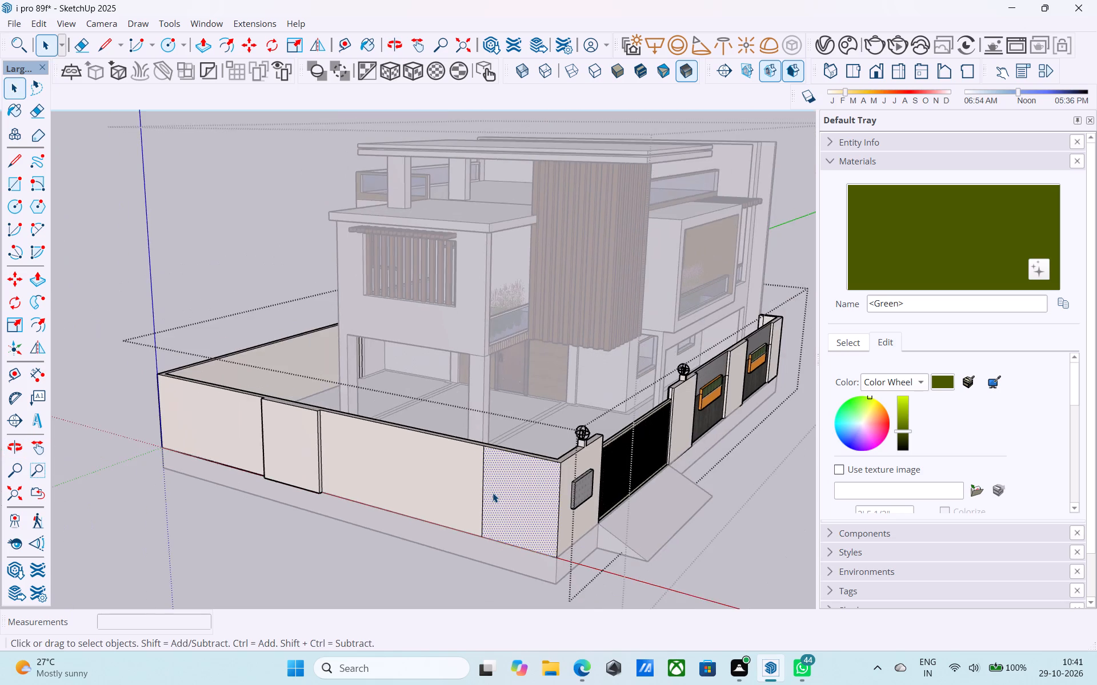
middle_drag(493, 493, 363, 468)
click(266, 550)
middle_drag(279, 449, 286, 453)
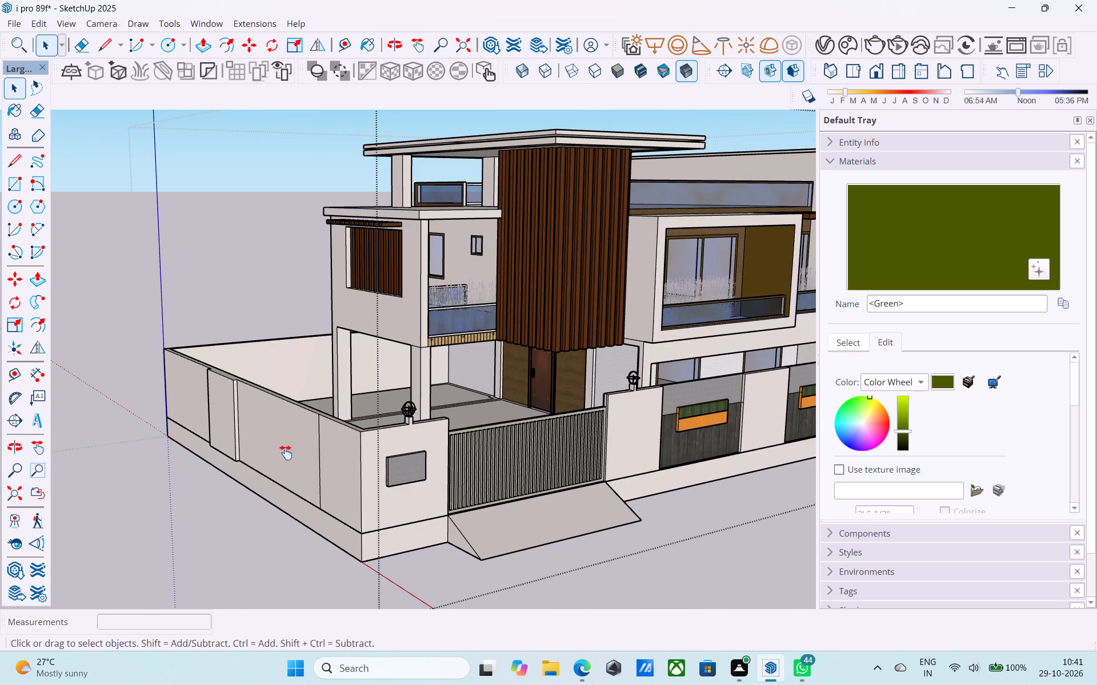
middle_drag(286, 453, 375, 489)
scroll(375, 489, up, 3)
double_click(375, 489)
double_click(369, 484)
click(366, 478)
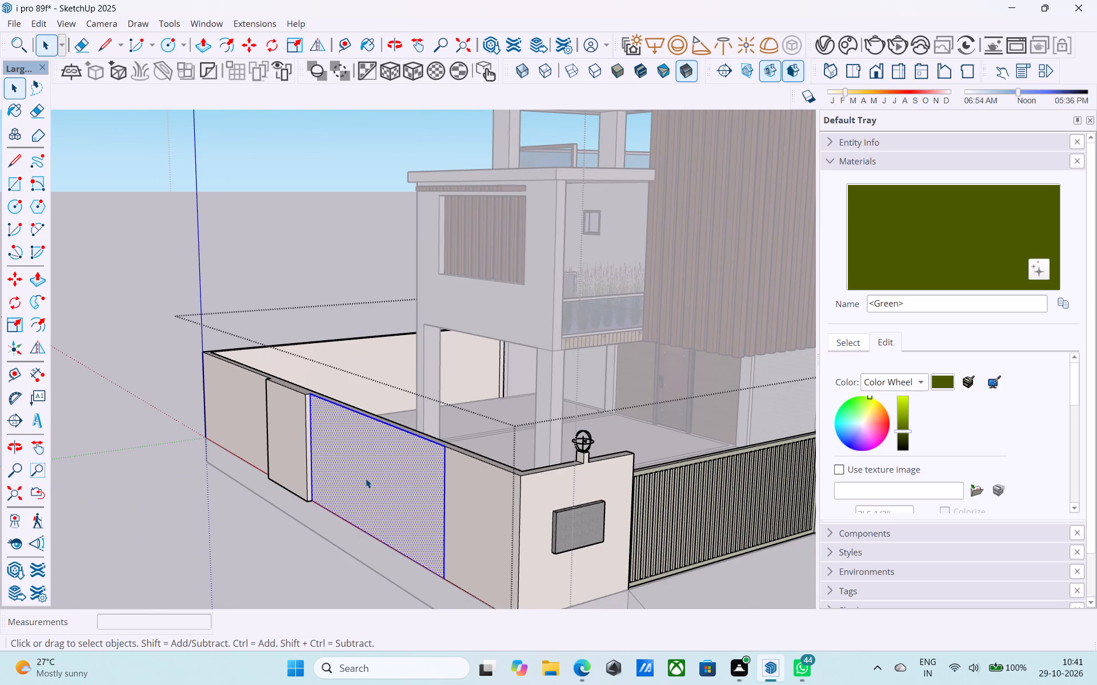
Examine the divided side wall and the rear boundary wall from the rear corner.
scroll(351, 452, down, 1)
shift+middle_drag(343, 452, 656, 472)
scroll(587, 466, down, 2)
shift+middle_drag(261, 514, 448, 514)
shift+middle_drag(552, 494, 525, 506)
scroll(542, 472, up, 7)
scroll(551, 473, down, 3)
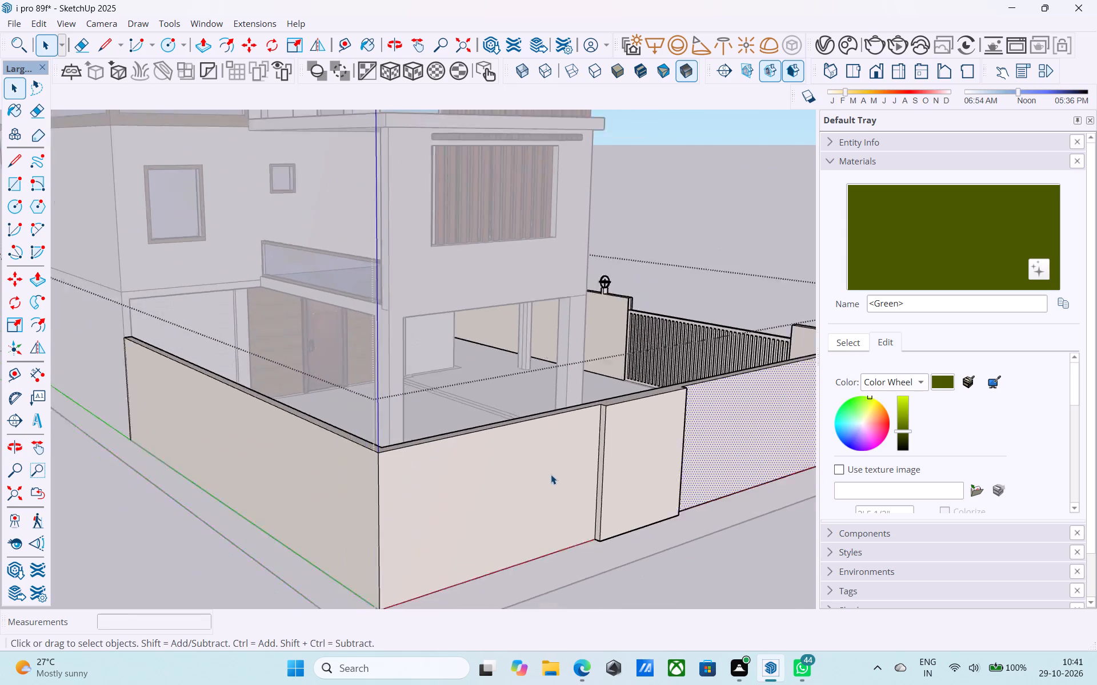
scroll(551, 474, down, 1)
middle_drag(521, 479, 498, 485)
scroll(495, 491, down, 3)
shift+middle_drag(495, 491, 493, 497)
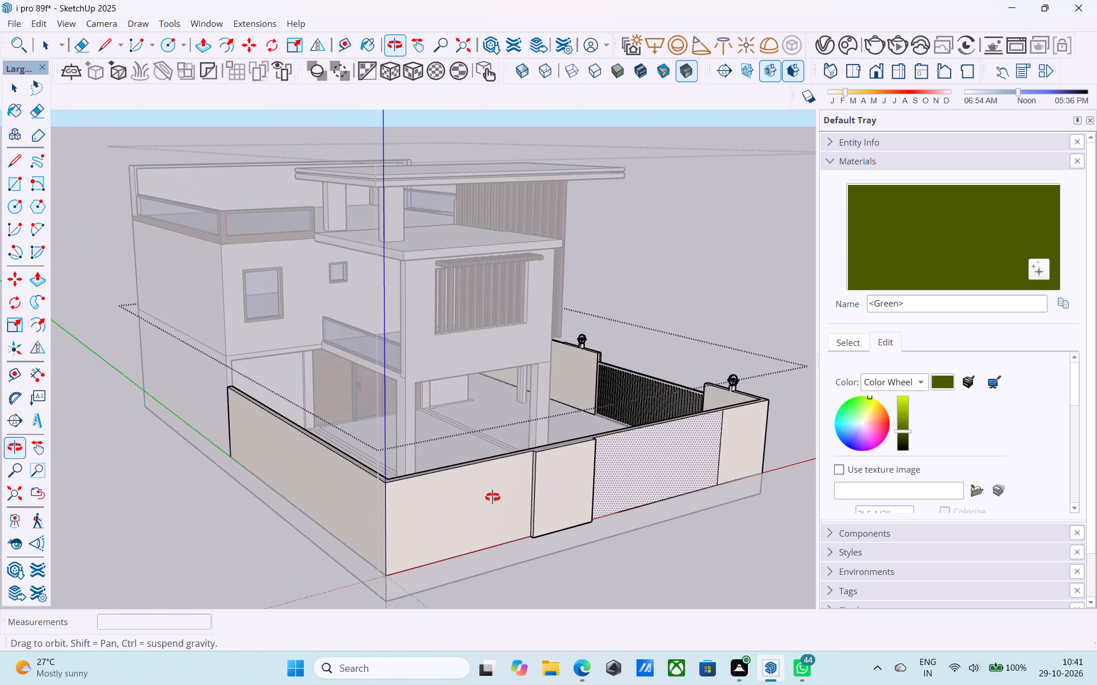
shift+middle_drag(493, 497, 628, 522)
middle_drag(630, 482, 483, 390)
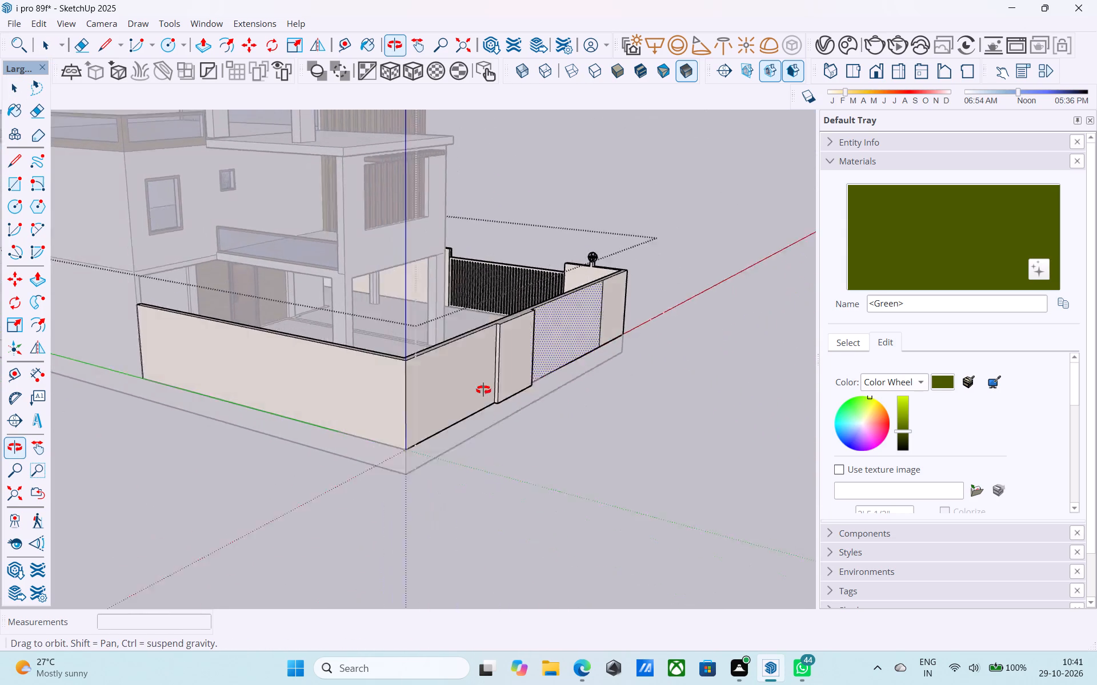
middle_drag(483, 390, 602, 466)
scroll(606, 473, up, 3)
shift+middle_drag(620, 503, 630, 479)
shift+middle_drag(470, 501, 481, 507)
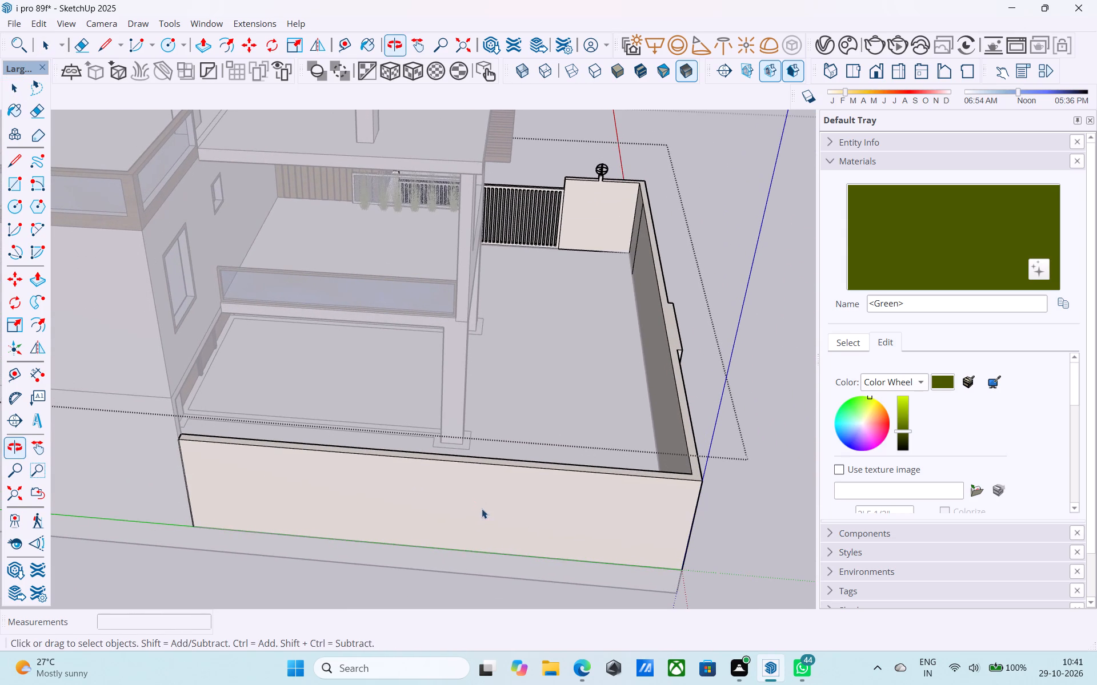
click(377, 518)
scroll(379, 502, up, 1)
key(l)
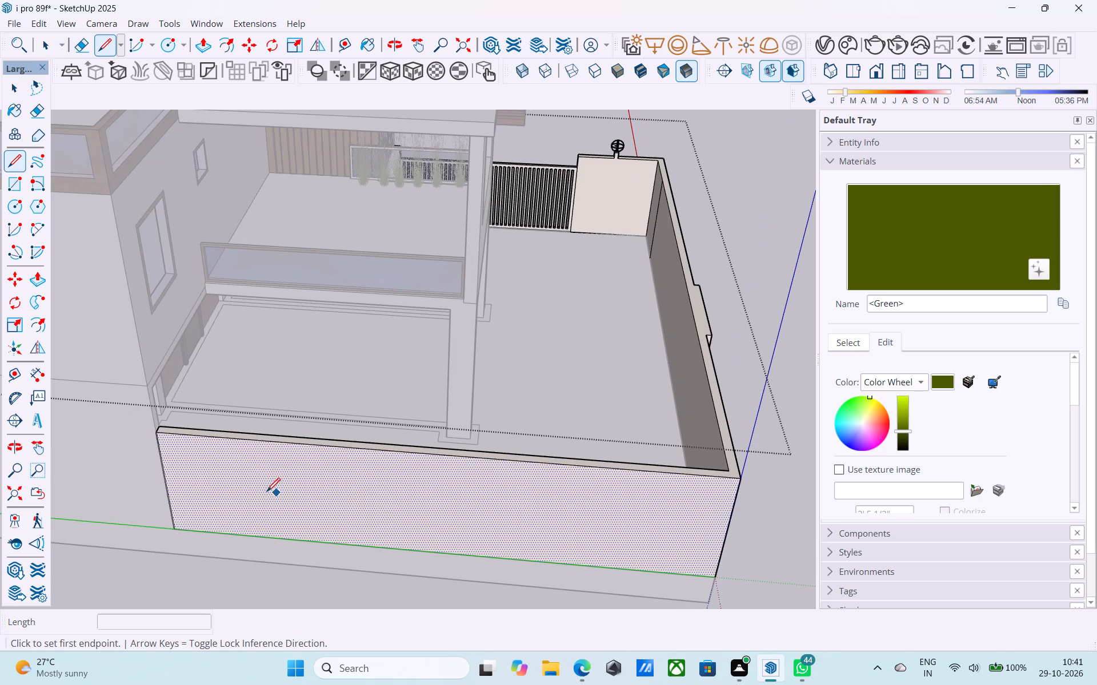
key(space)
Copy the vertical edge at the rear corner 10' along the plain rear boundary wall.
middle_drag(232, 483, 397, 450)
scroll(399, 452, up, 4)
middle_drag(399, 452, 219, 456)
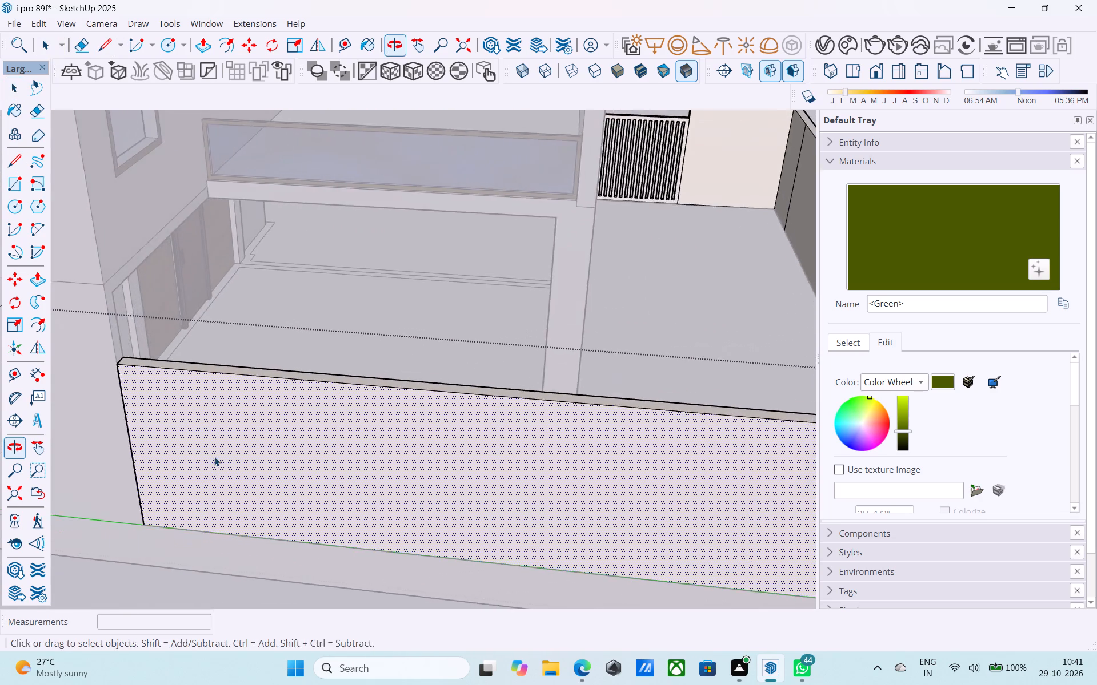
scroll(217, 454, down, 4)
middle_drag(295, 441, 218, 416)
scroll(239, 434, down, 2)
shift+middle_drag(253, 448, 353, 422)
scroll(440, 478, up, 6)
middle_drag(455, 484, 501, 481)
scroll(467, 507, up, 1)
middle_drag(467, 506, 592, 522)
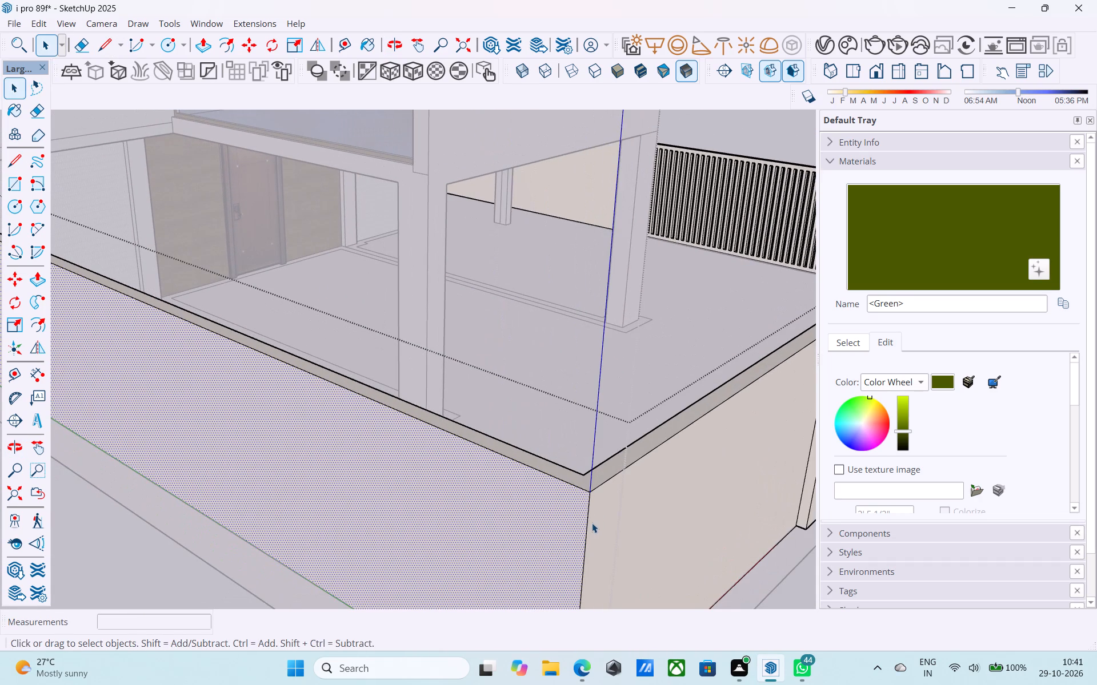
click(587, 514)
key(m)
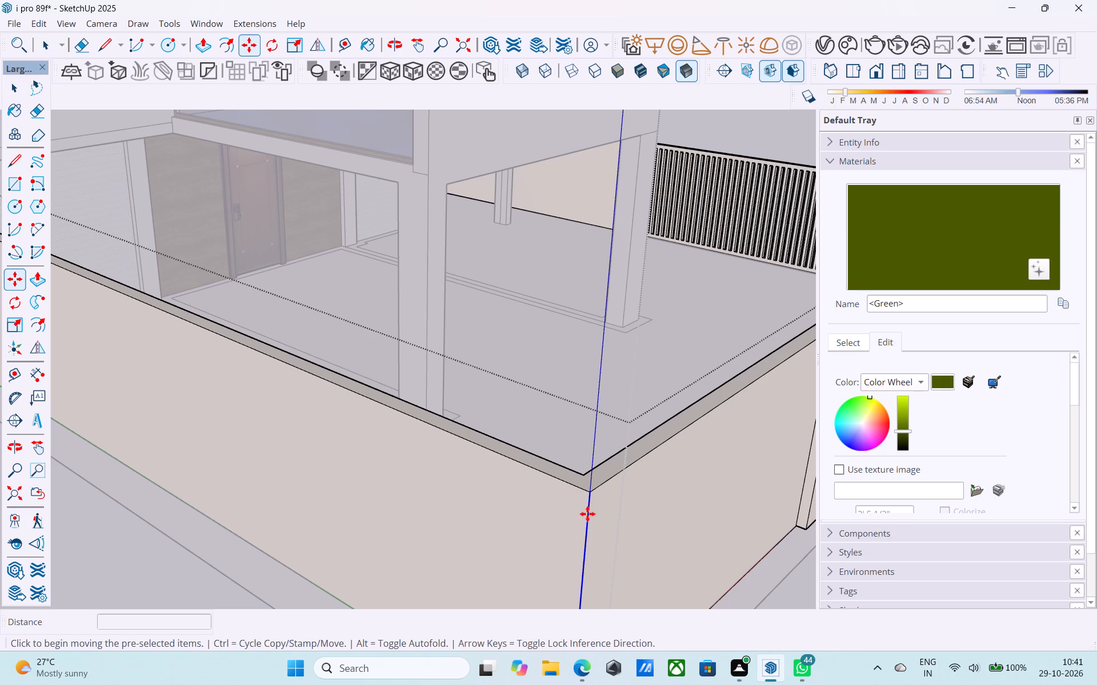
click(592, 494)
scroll(373, 432, down, 3)
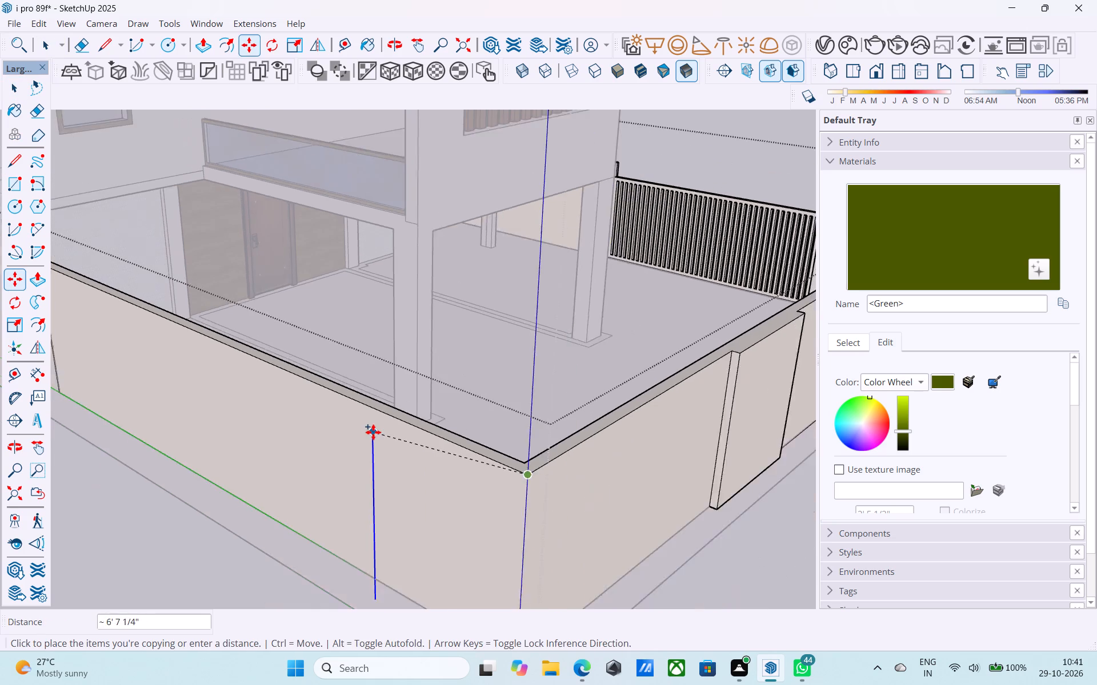
scroll(373, 432, down, 1)
middle_drag(373, 432, 554, 443)
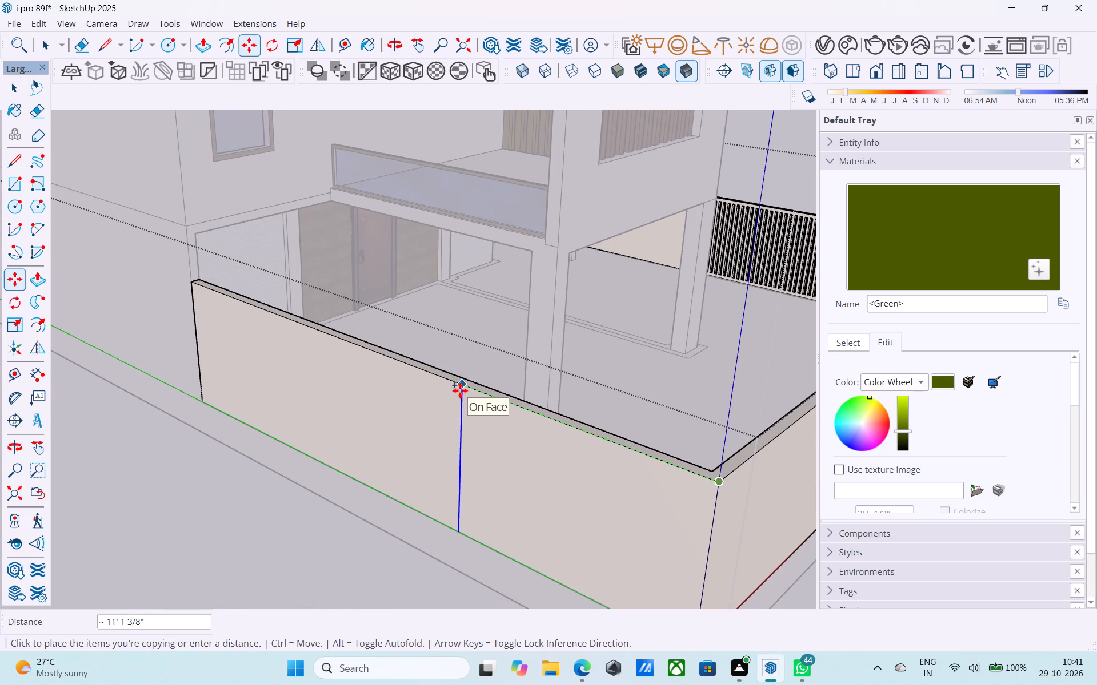
text(10')
key(Return)
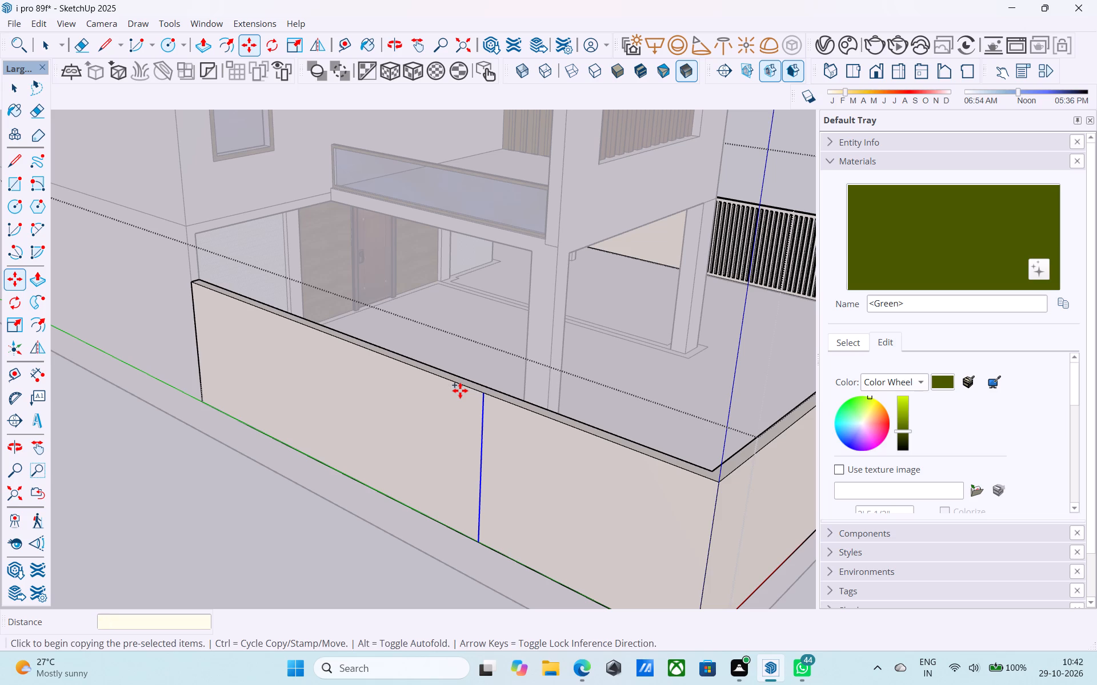
Copy the new vertical line another 5' along the rear wall, away from the corner, to outline a narrow panel.
click(480, 392)
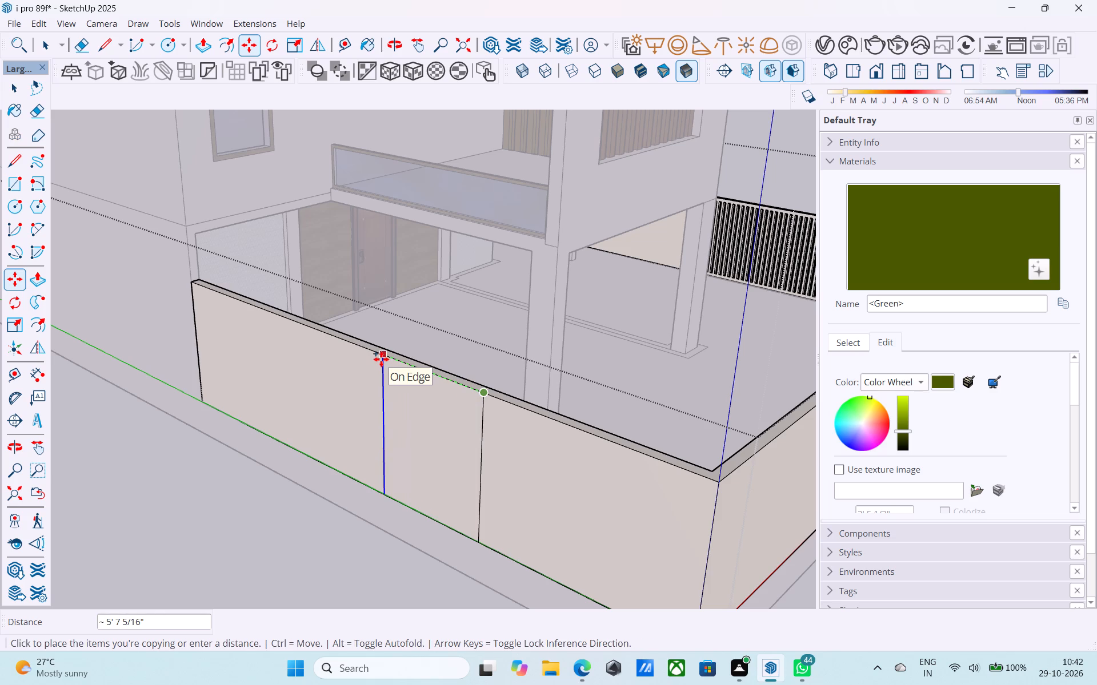
text(5')
key(Return)
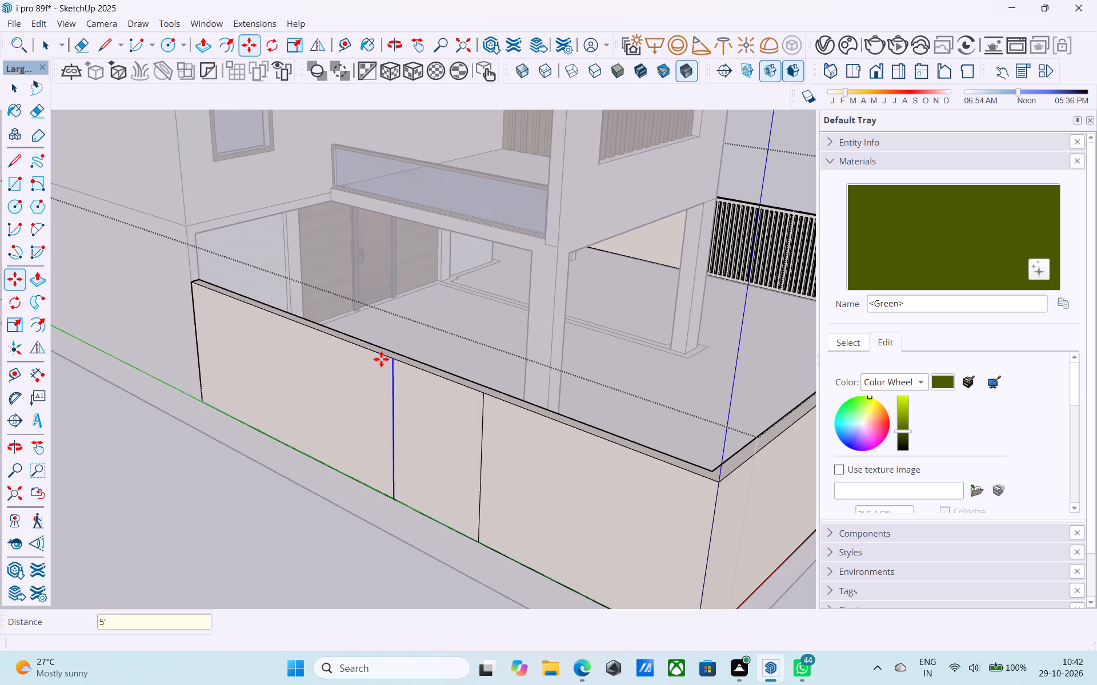
Push/Pull the 5' wide panel in the middle of the rear wall outward by 4".
scroll(381, 359, down, 8)
middle_drag(389, 369, 244, 380)
middle_drag(526, 422, 515, 421)
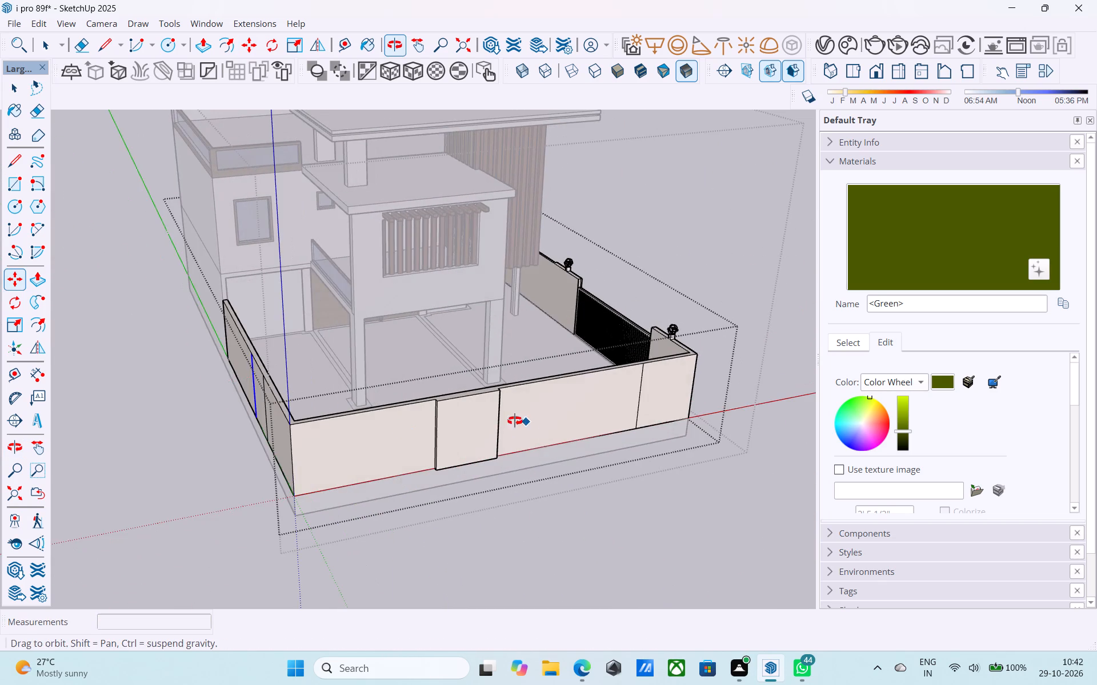
middle_drag(515, 421, 711, 418)
scroll(449, 449, up, 4)
key(space)
click(442, 429)
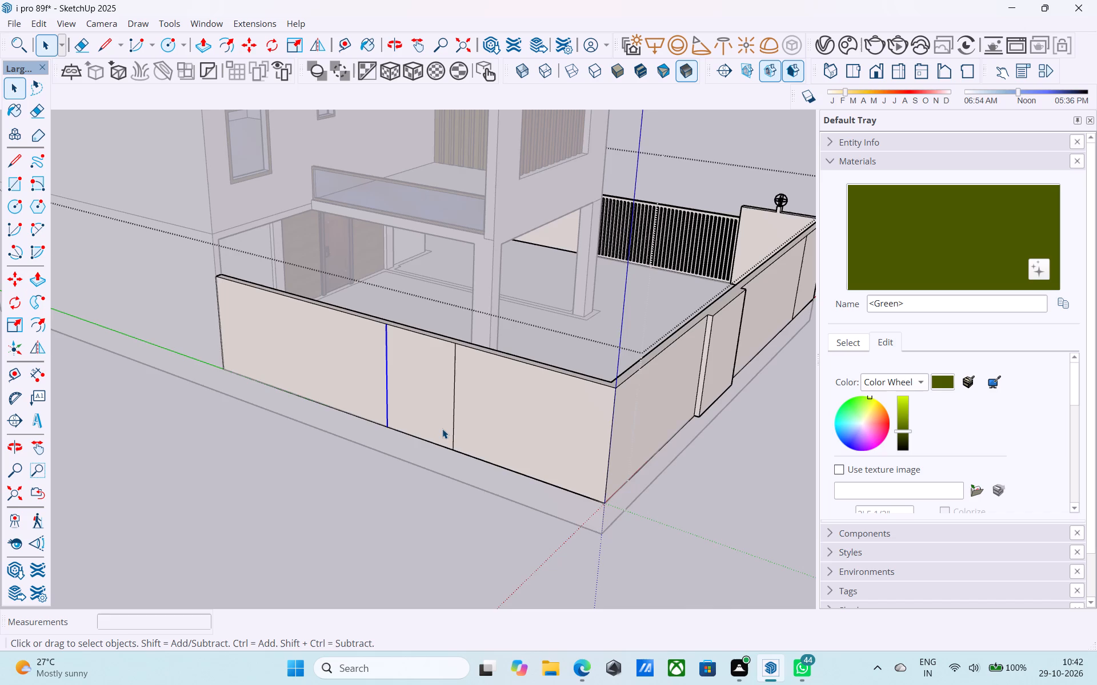
scroll(441, 420, up, 5)
key(p)
click(449, 393)
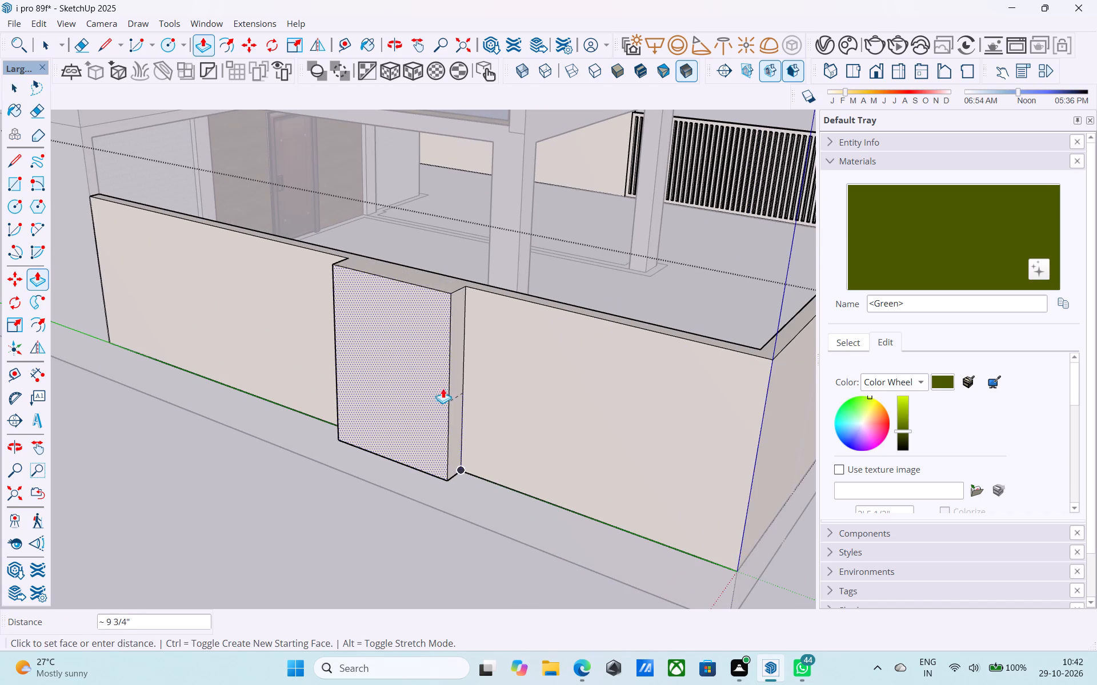
key(4)
key(shift+quotedbl)
key(Return)
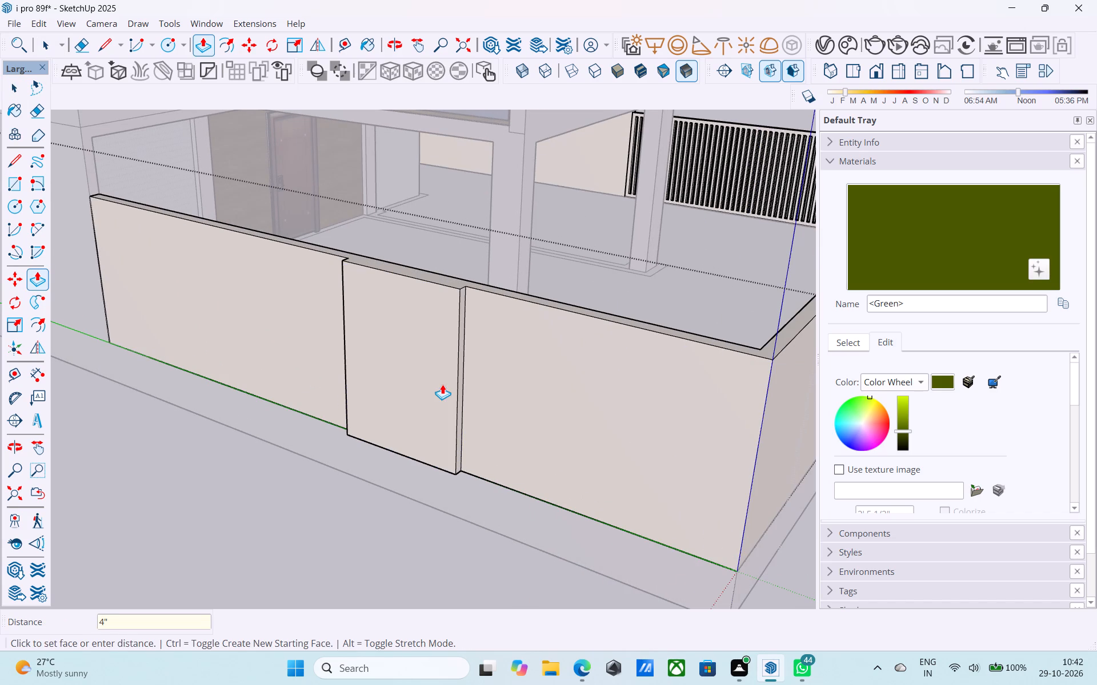
Examine the panelled rear and side walls and the gate frontage from around the house.
scroll(383, 362, down, 11)
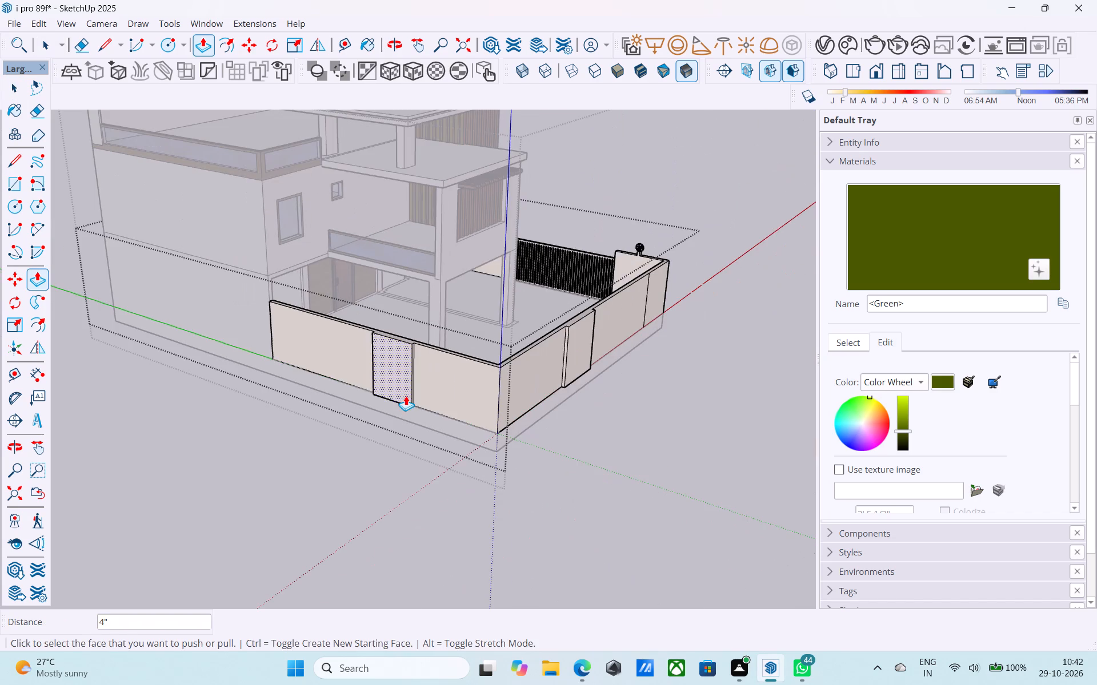
key(space)
scroll(414, 386, down, 5)
shift+middle_drag(415, 386, 130, 412)
shift+middle_drag(487, 357, 226, 372)
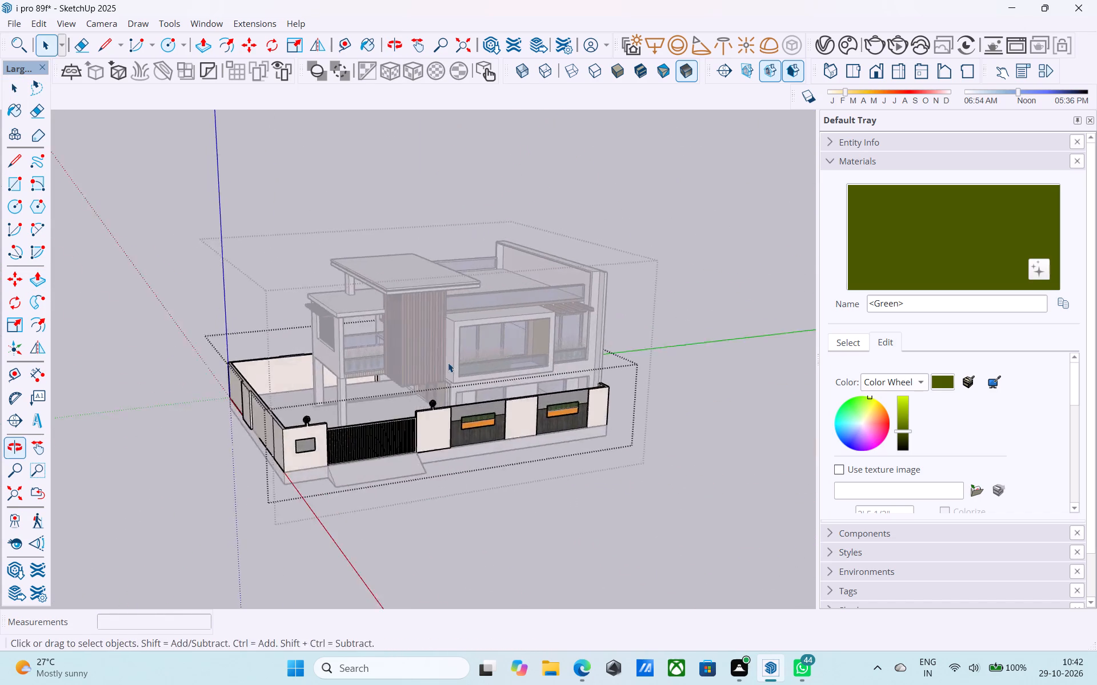
shift+middle_drag(449, 362, 198, 366)
shift+middle_drag(607, 448, 940, 436)
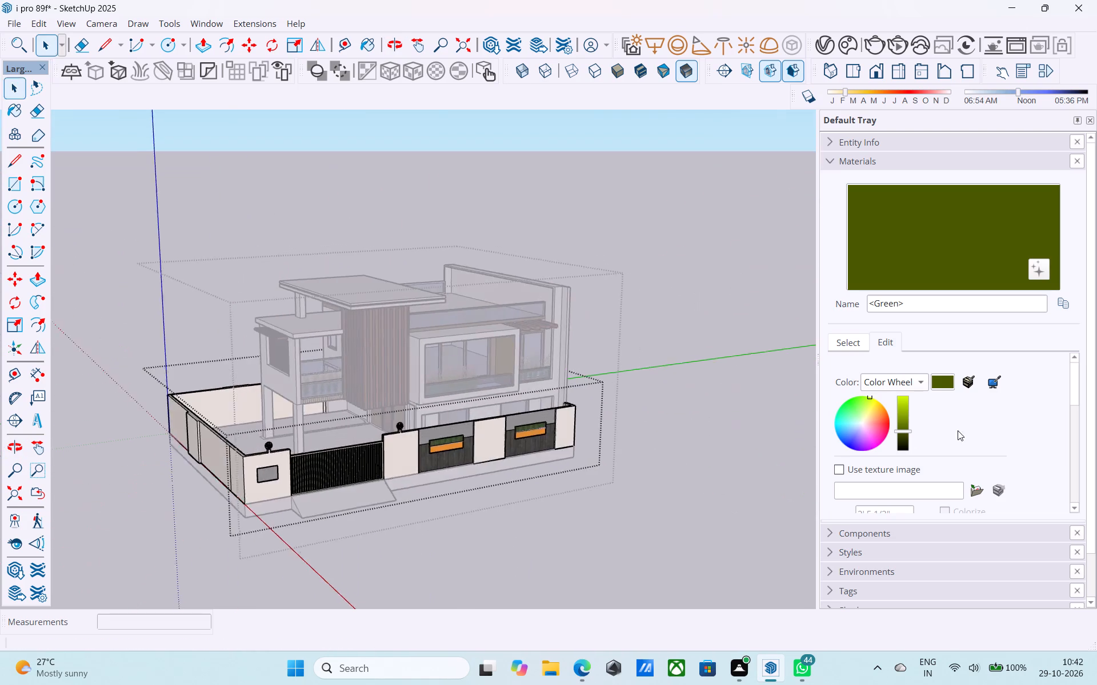
shift+middle_drag(639, 436, 907, 429)
shift+middle_drag(611, 454, 468, 436)
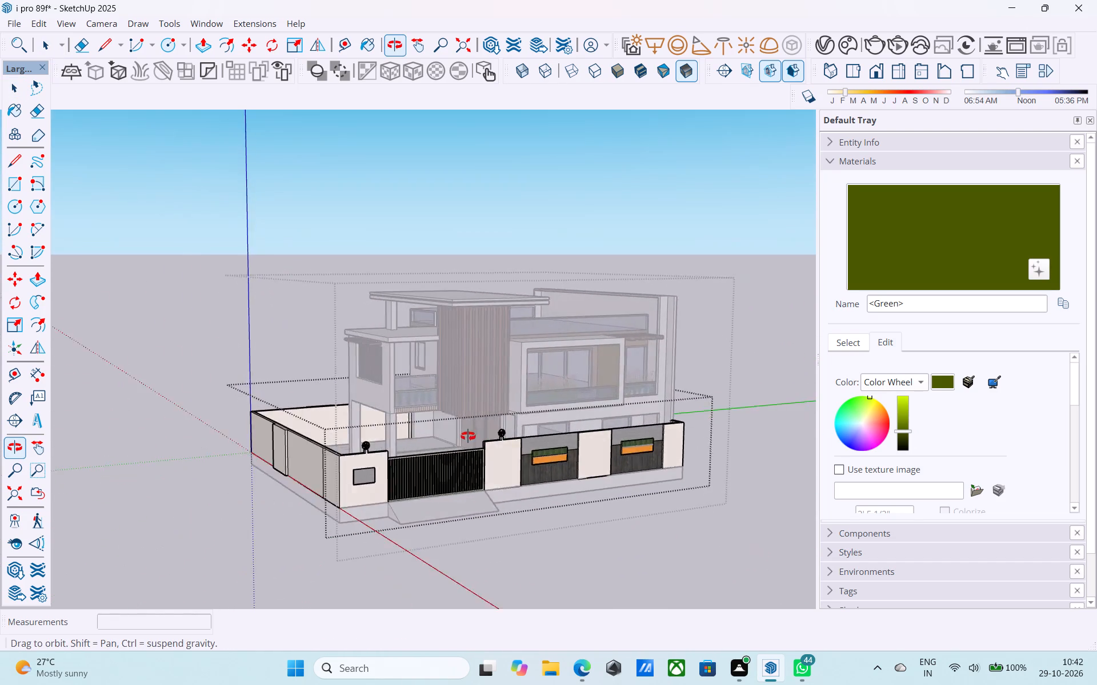
shift+middle_drag(468, 436, 638, 442)
scroll(590, 473, up, 4)
shift+middle_drag(454, 482, 703, 459)
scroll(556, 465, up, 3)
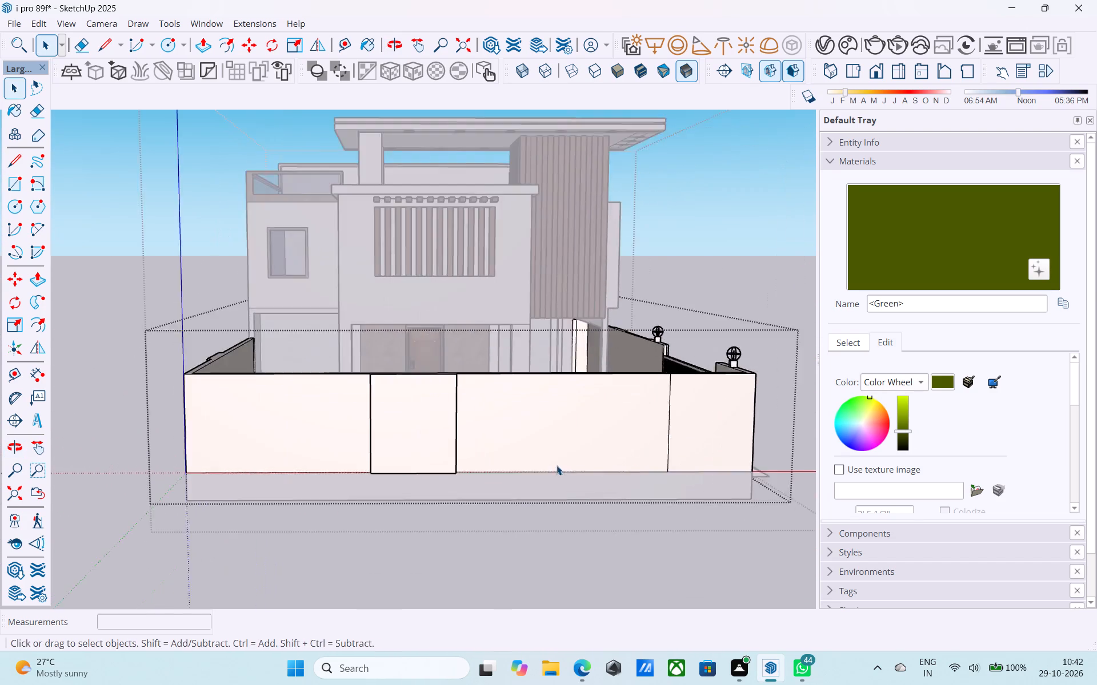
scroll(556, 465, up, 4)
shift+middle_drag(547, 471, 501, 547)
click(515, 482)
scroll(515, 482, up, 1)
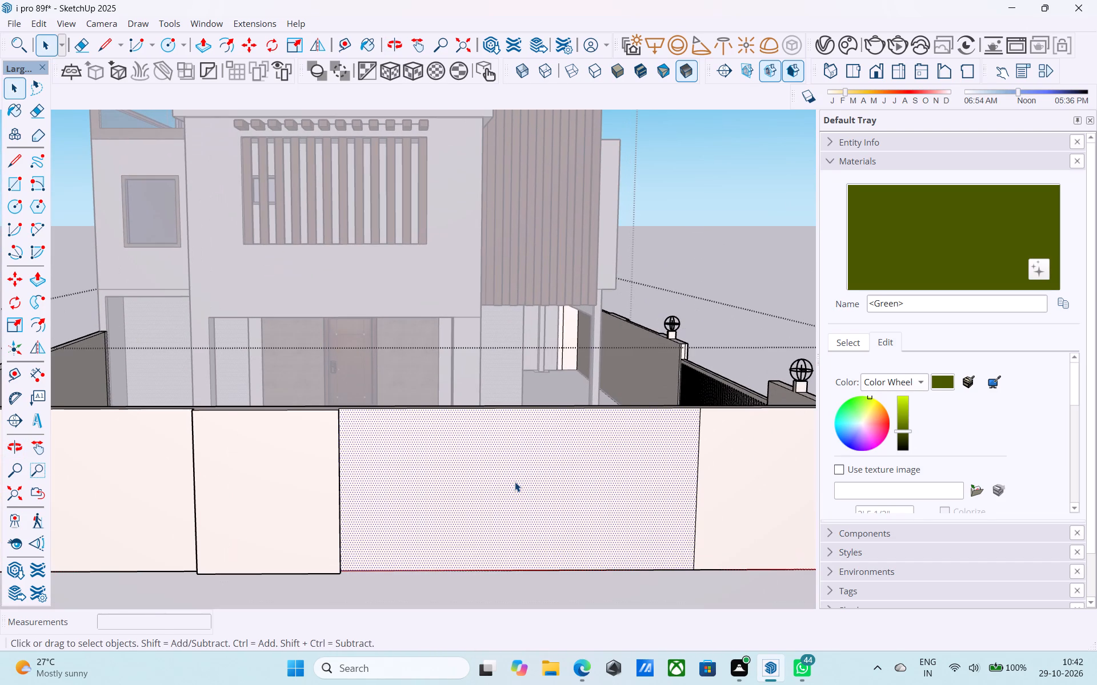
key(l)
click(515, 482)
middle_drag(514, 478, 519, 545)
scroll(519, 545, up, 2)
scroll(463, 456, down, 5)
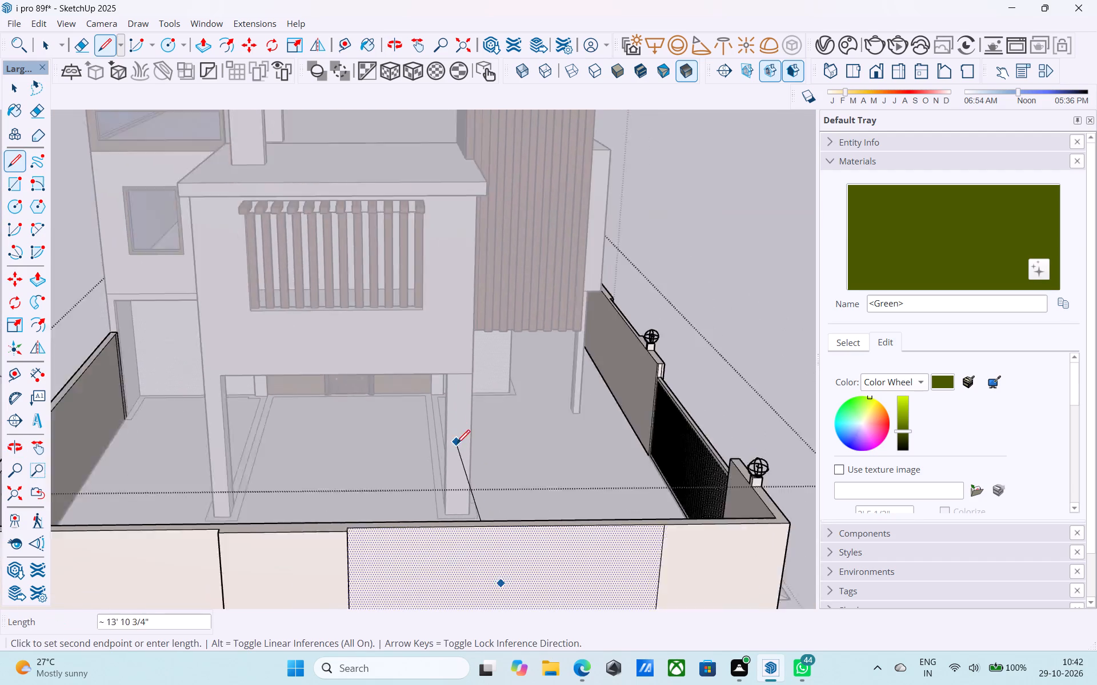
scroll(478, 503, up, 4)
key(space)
Push/Pull the wide side-wall face between the raised panel and the section next to the gate corner inward by 2".
scroll(482, 509, down, 1)
key(p)
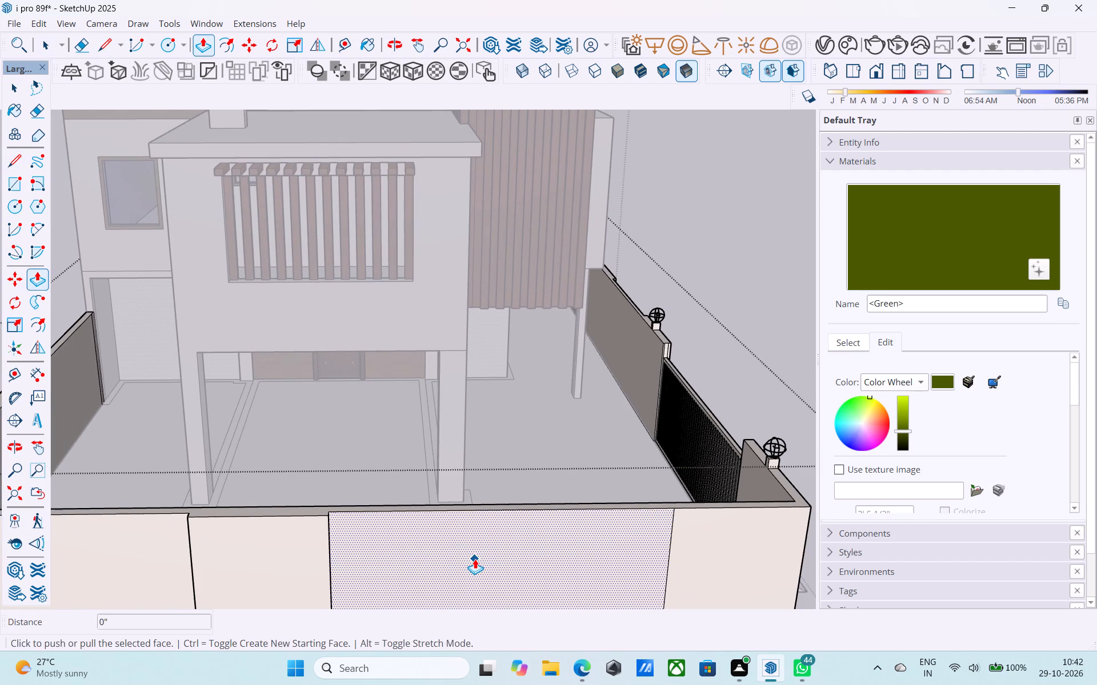
shift+middle_drag(475, 559, 468, 539)
scroll(468, 539, up, 2)
click(468, 539)
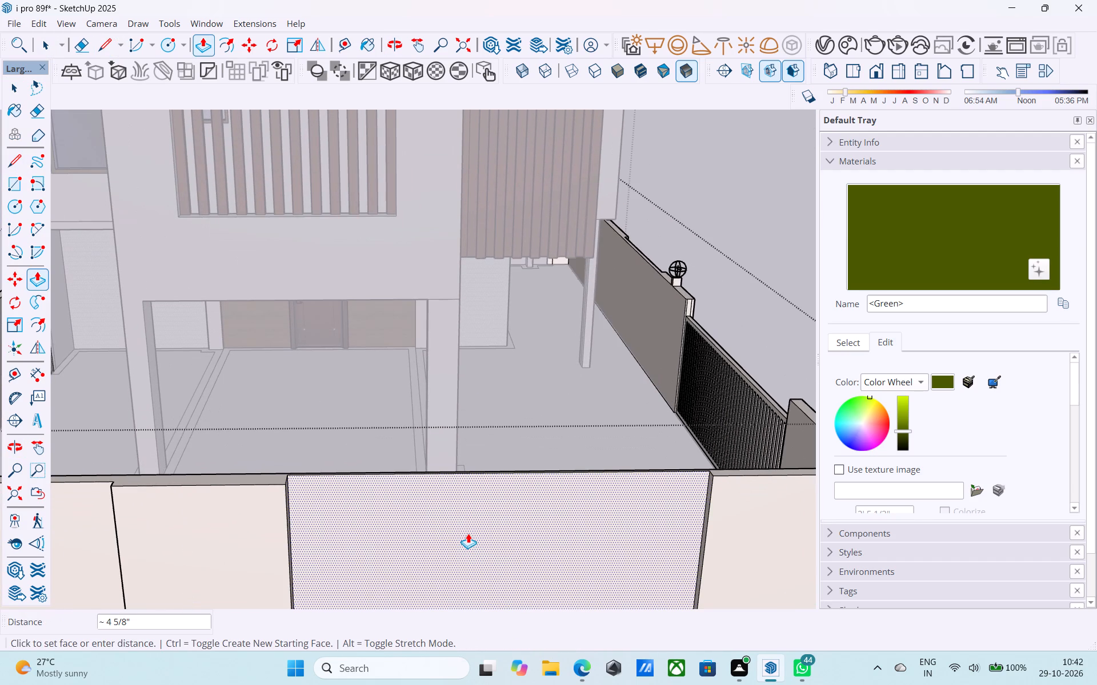
text(2")
key(Return)
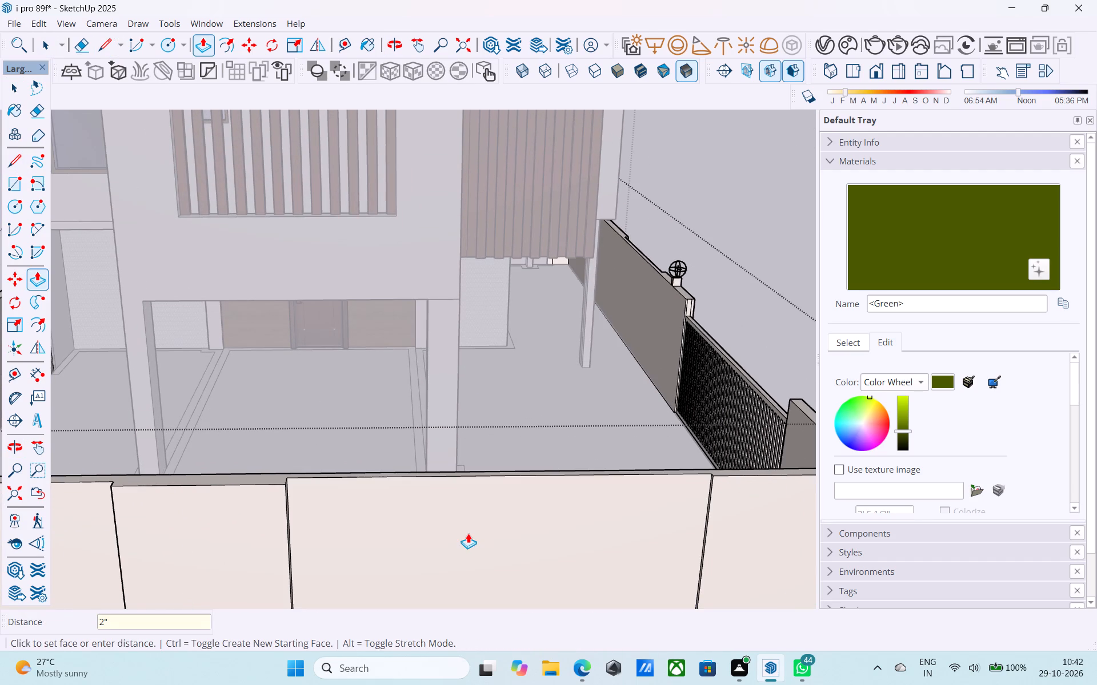
Push/Pull the end section of the side wall at the gate corner outward by 4".
key(space)
middle_drag(468, 533, 251, 496)
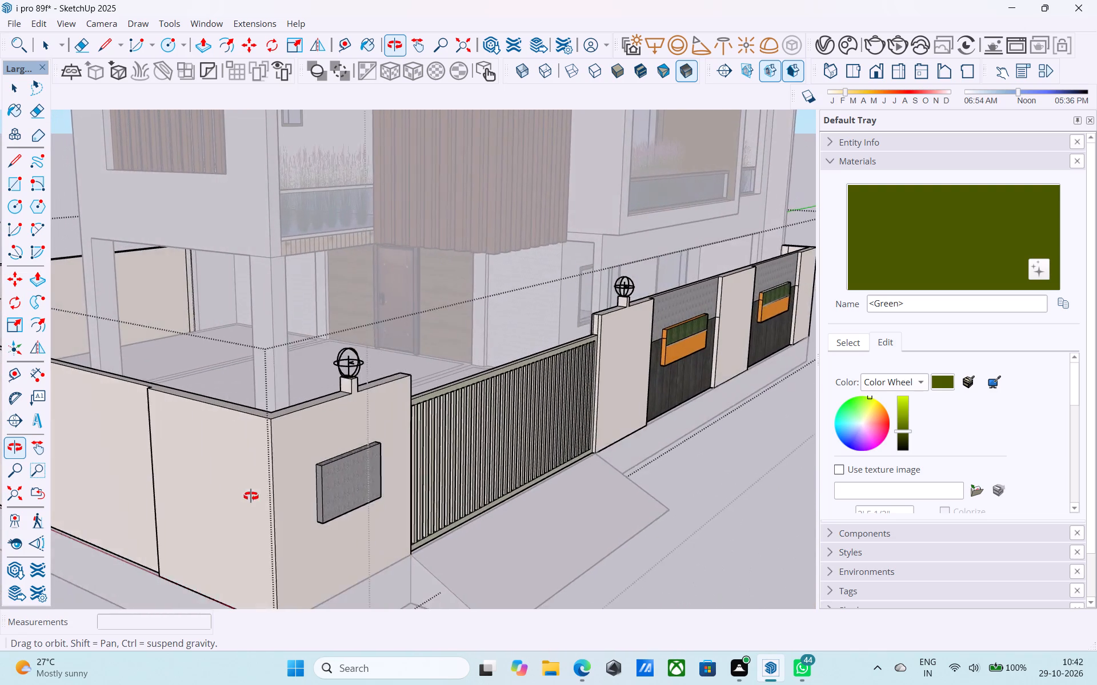
middle_drag(251, 496, 467, 501)
scroll(467, 501, down, 2)
middle_drag(461, 499, 395, 494)
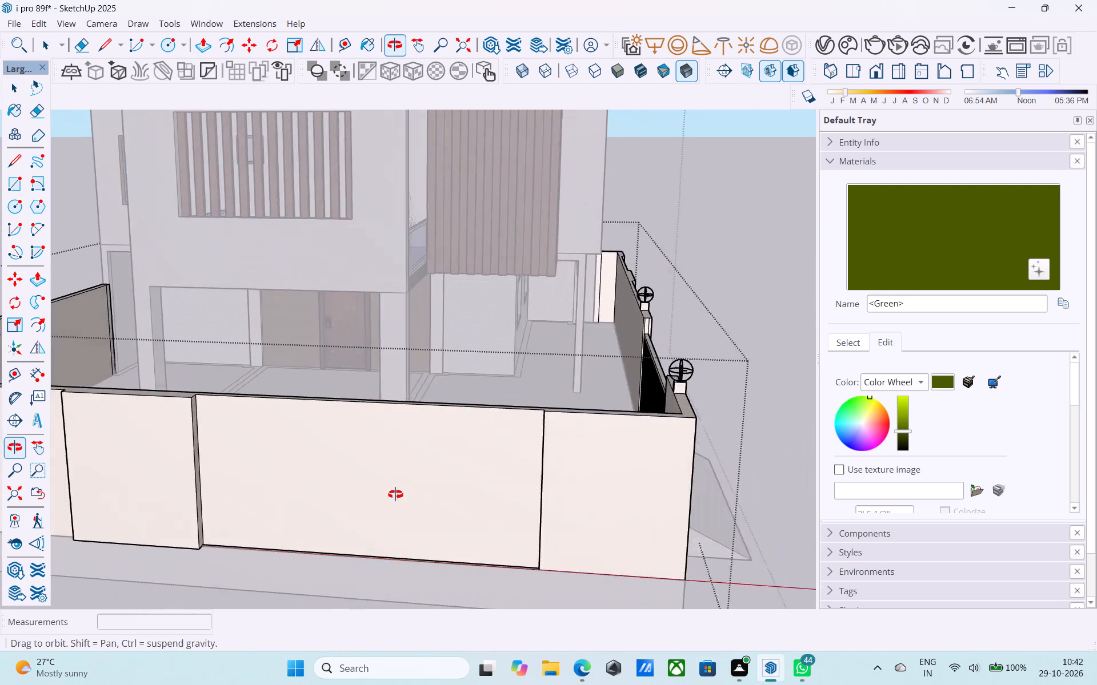
middle_drag(395, 494, 301, 485)
click(398, 451)
scroll(398, 451, up, 2)
key(p)
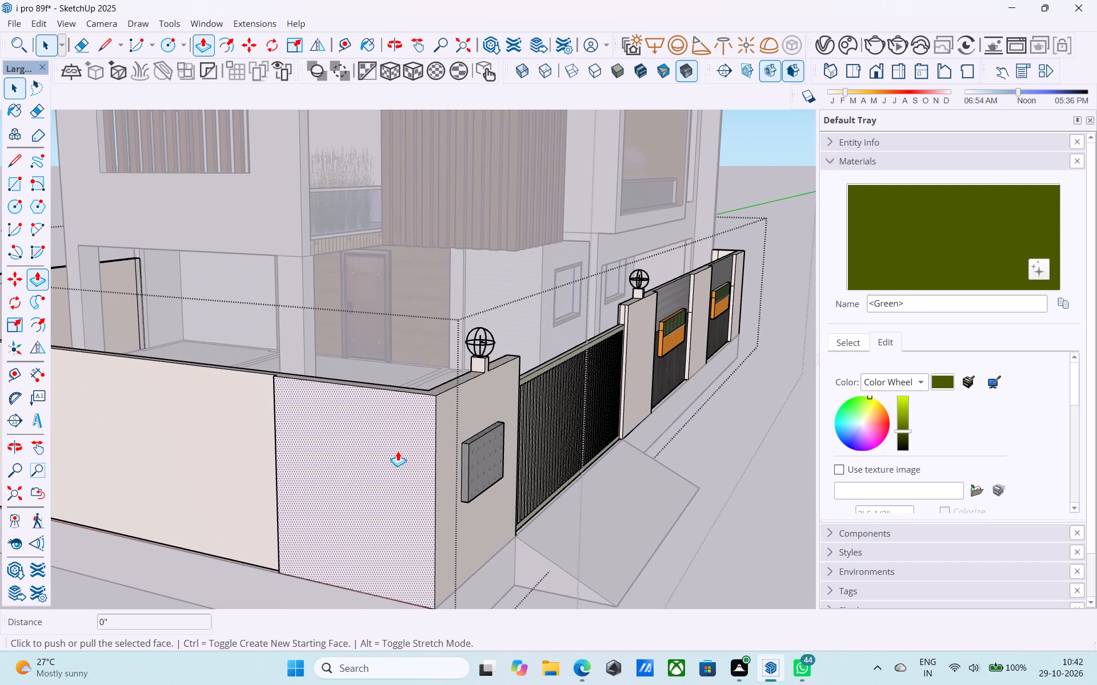
click(398, 451)
text(4")
key(Return)
key(space)
Examine the raised and recessed side-wall sections and the front wall from the gate corner.
scroll(397, 452, down, 4)
middle_drag(397, 452, 297, 509)
shift+middle_drag(297, 509, 437, 492)
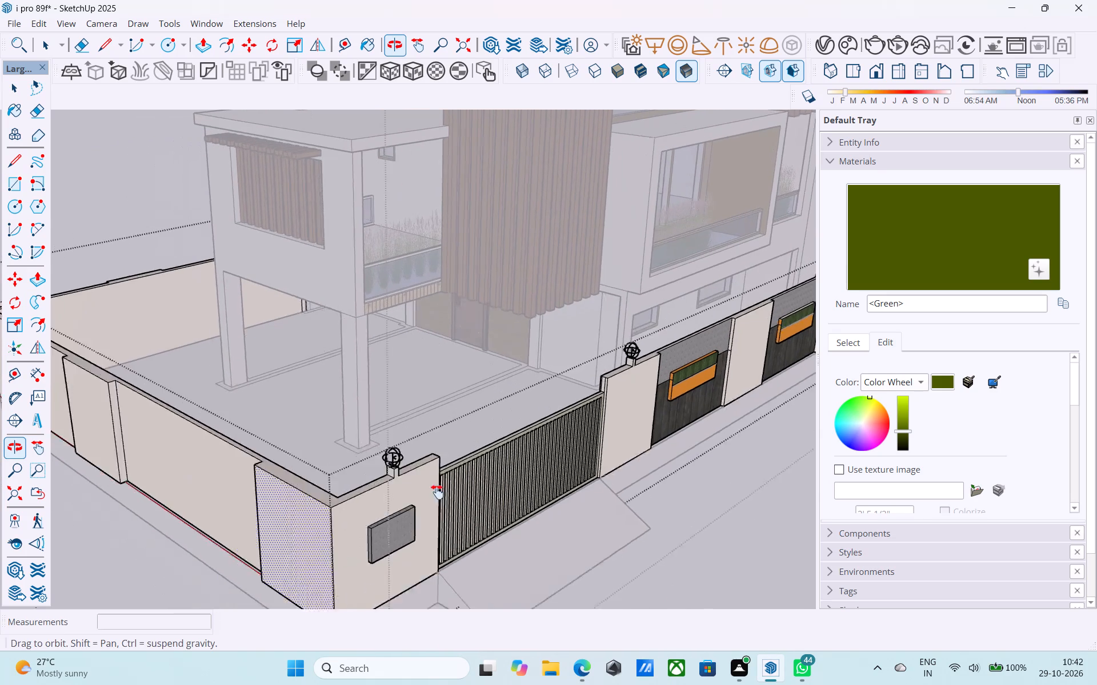
shift+middle_drag(437, 492, 458, 457)
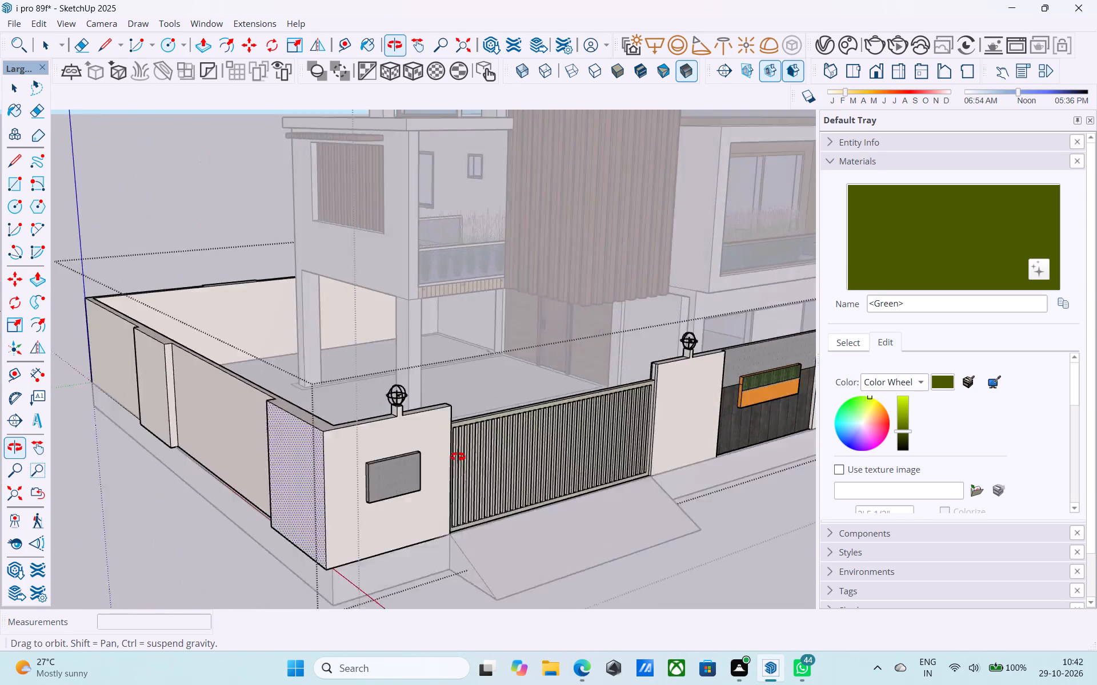
shift+middle_drag(458, 457, 639, 469)
shift+middle_drag(543, 474, 339, 464)
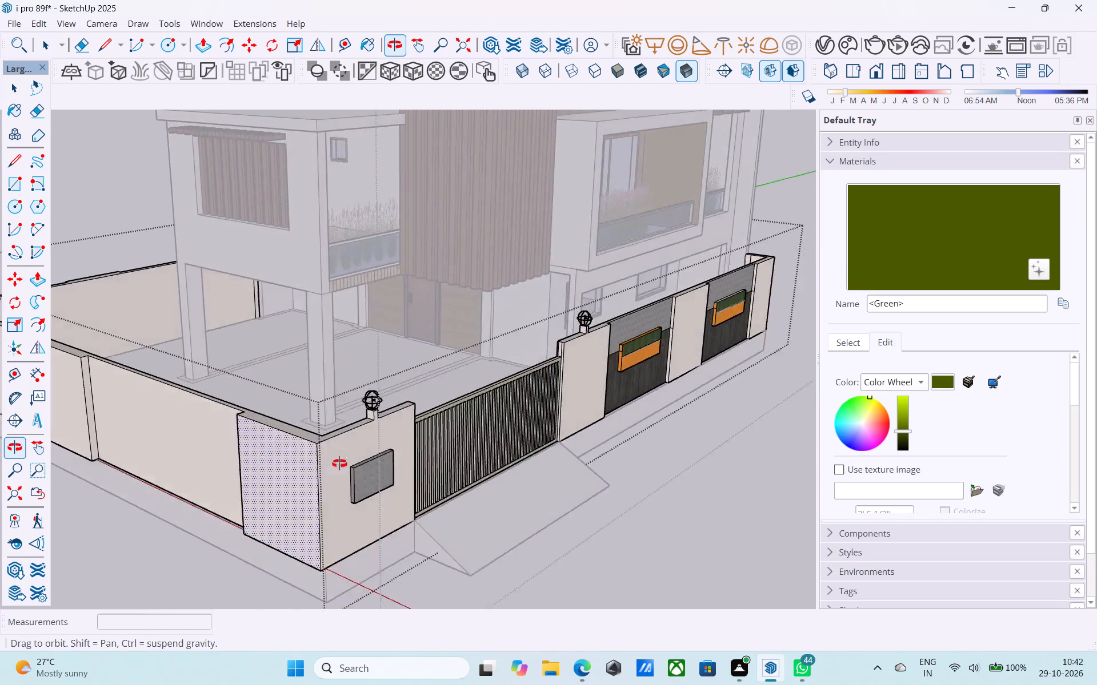
shift+middle_drag(339, 464, 161, 448)
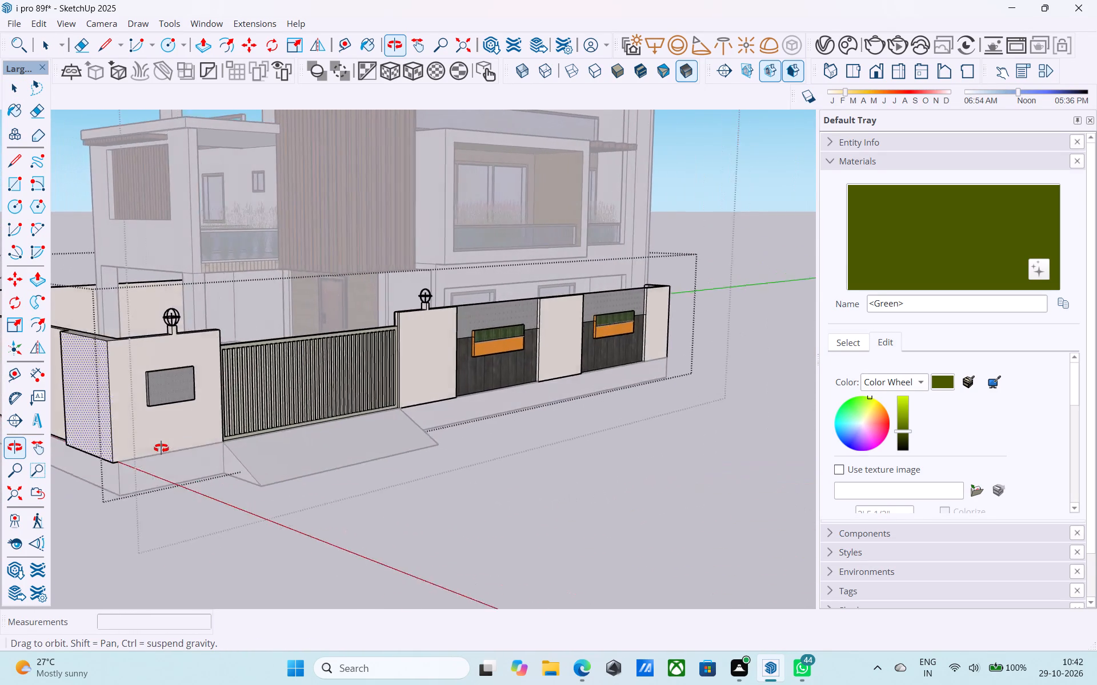
shift+middle_drag(161, 448, 151, 448)
Measure the height of the dark wood cladding on the front wall beside the middle pier with the Line tool.
key(l)
scroll(558, 331, up, 7)
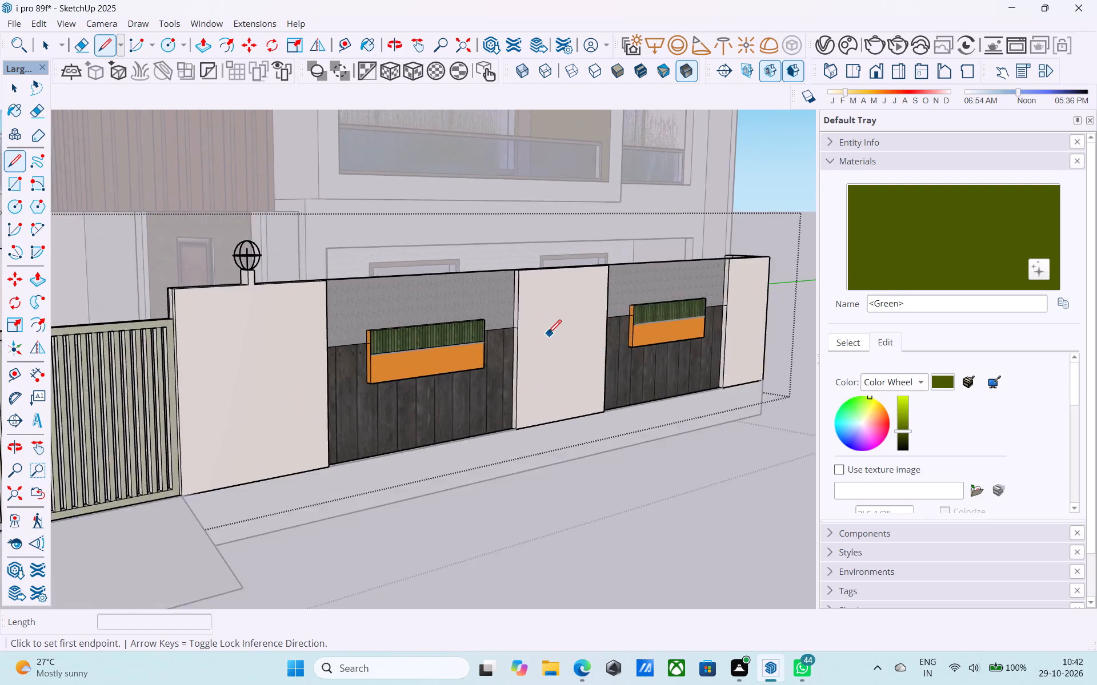
scroll(548, 335, up, 7)
click(485, 318)
scroll(487, 319, down, 4)
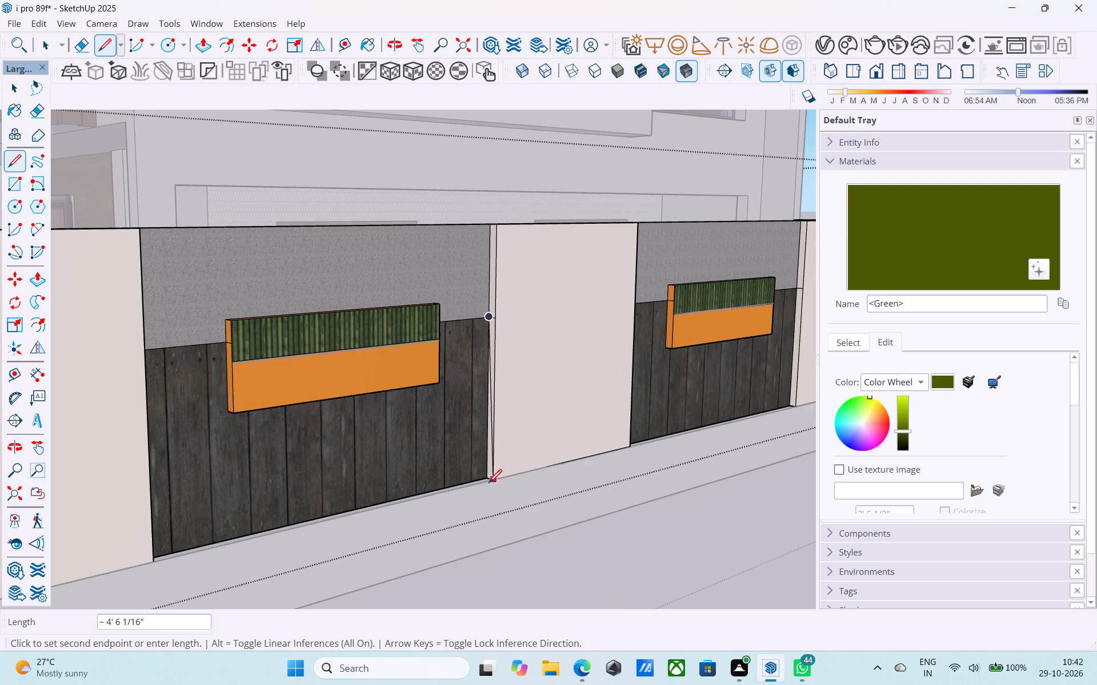
scroll(484, 479, up, 7)
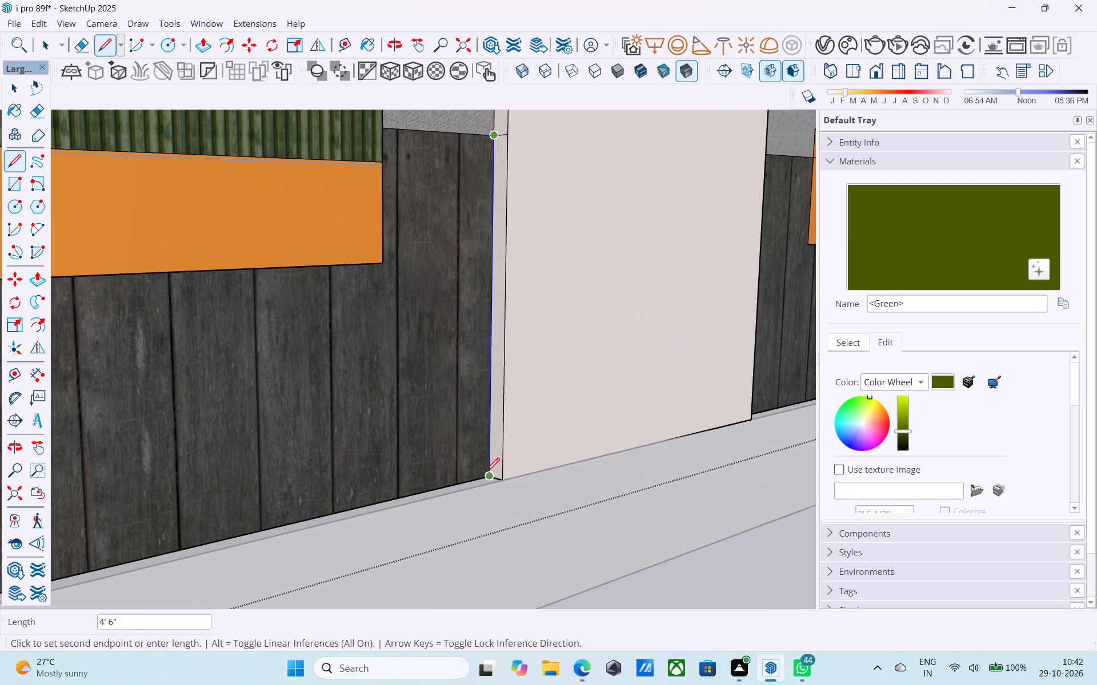
scroll(486, 473, down, 12)
key(space)
Place a horizontal guide 4.5' above the bottom edge of the recessed side-wall section next to the gate corner.
middle_drag(491, 466, 635, 445)
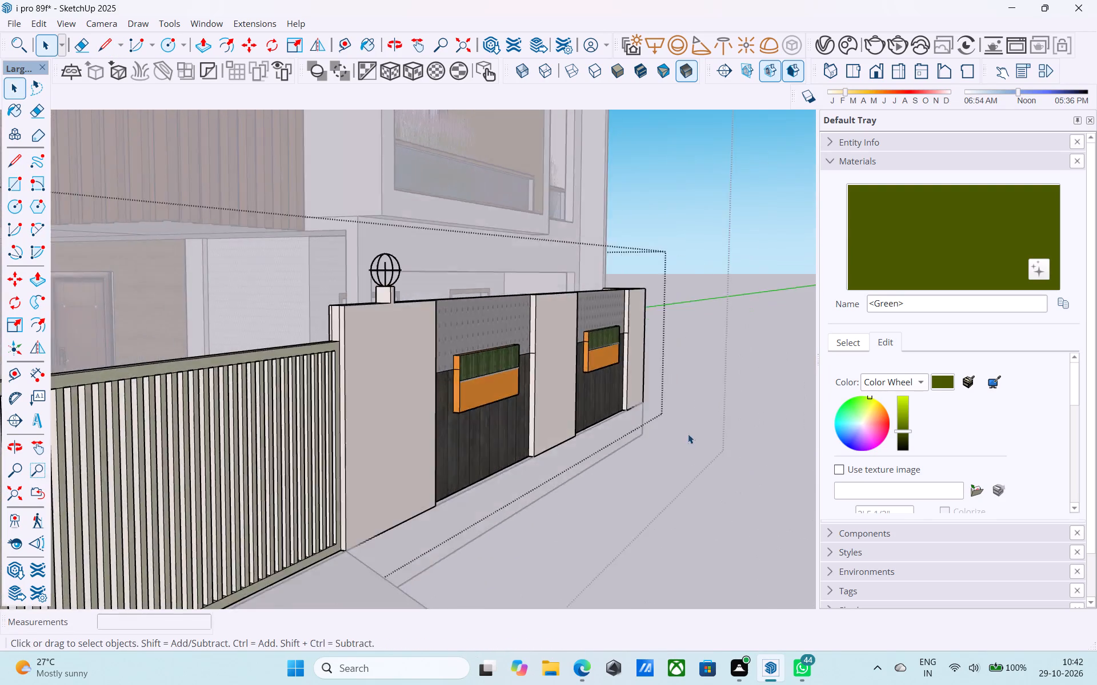
scroll(690, 432, down, 13)
scroll(423, 499, up, 5)
key(t)
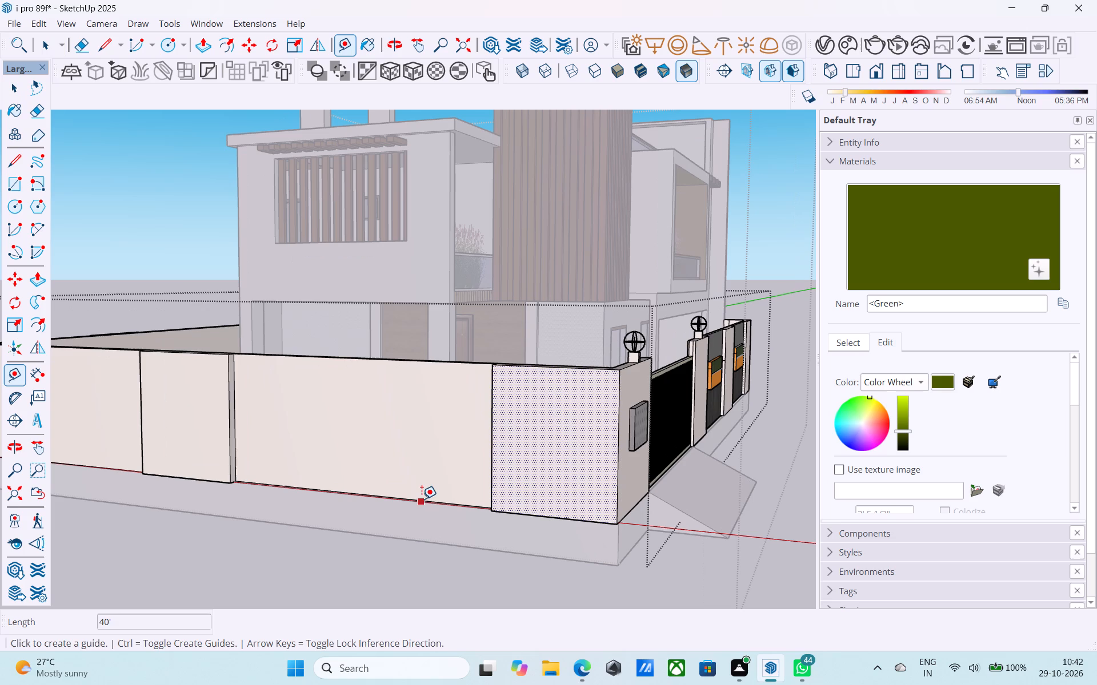
click(418, 497)
key(4)
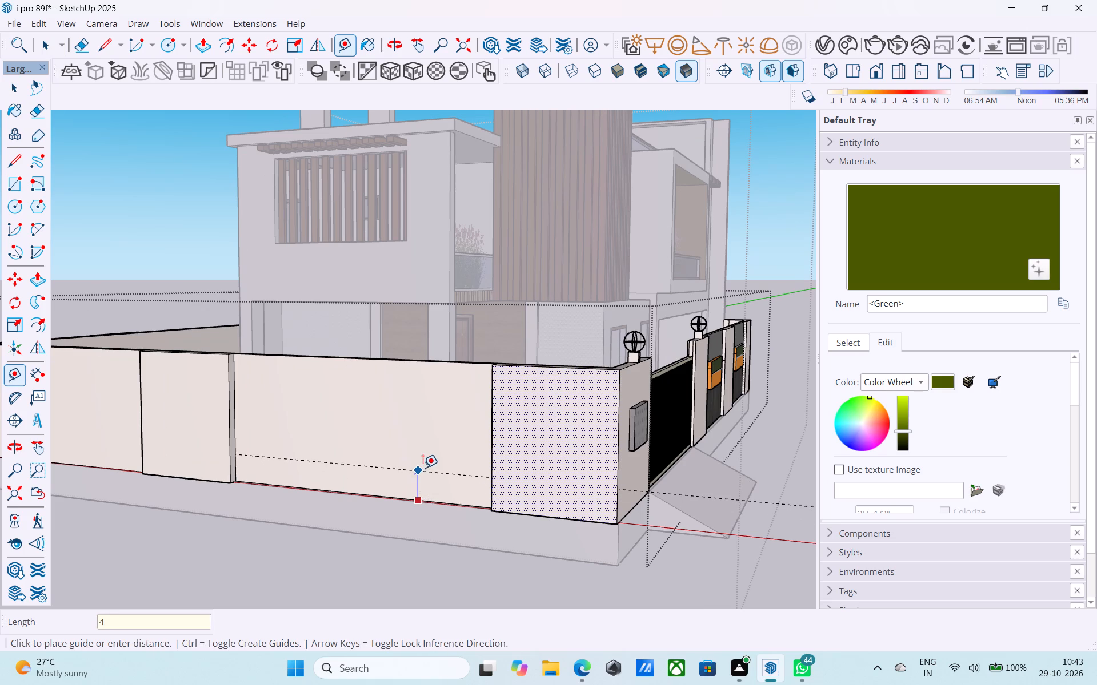
text(.5')
key(Return)
key(space)
Draw a line along the guide across the full width of the recessed side-wall section to split its face.
scroll(425, 465, down, 2)
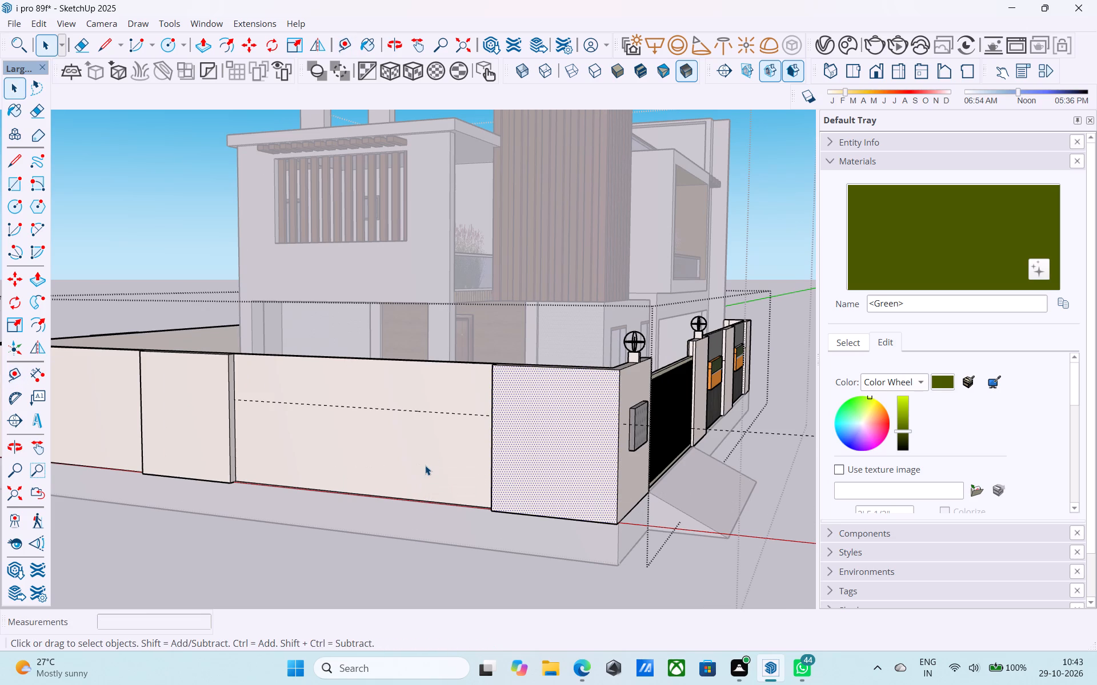
scroll(425, 465, down, 1)
middle_drag(425, 465, 441, 457)
key(l)
scroll(338, 421, up, 10)
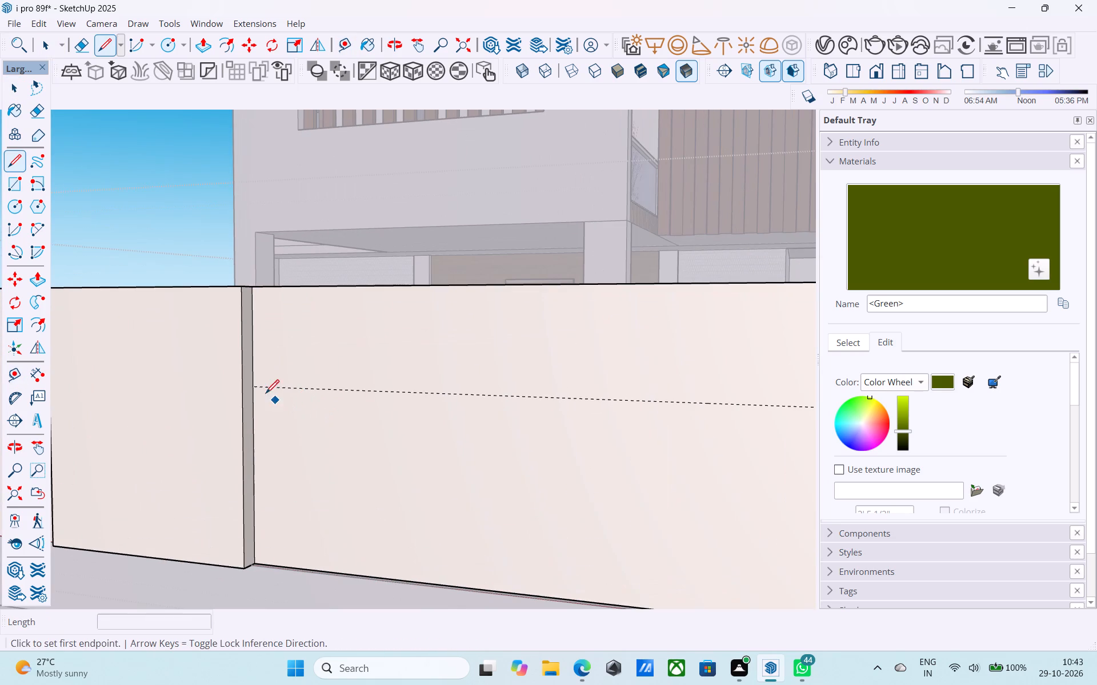
click(255, 388)
scroll(254, 387, down, 5)
middle_drag(440, 428, 630, 440)
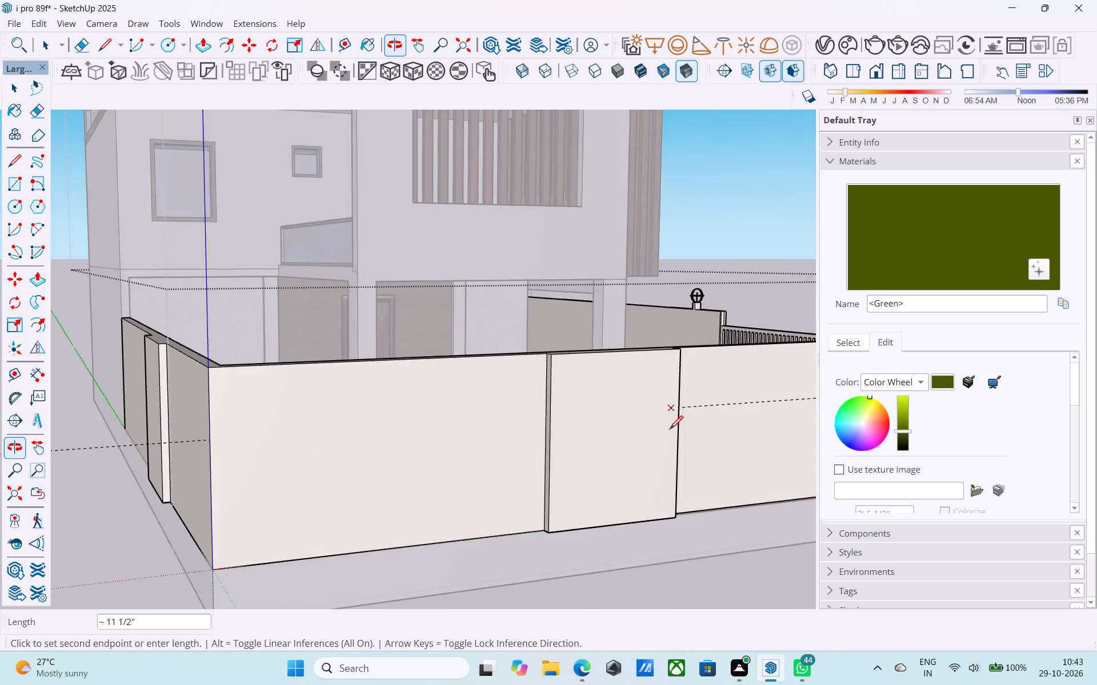
shift+middle_drag(662, 430, 353, 438)
scroll(525, 399, up, 6)
click(754, 389)
scroll(754, 389, down, 5)
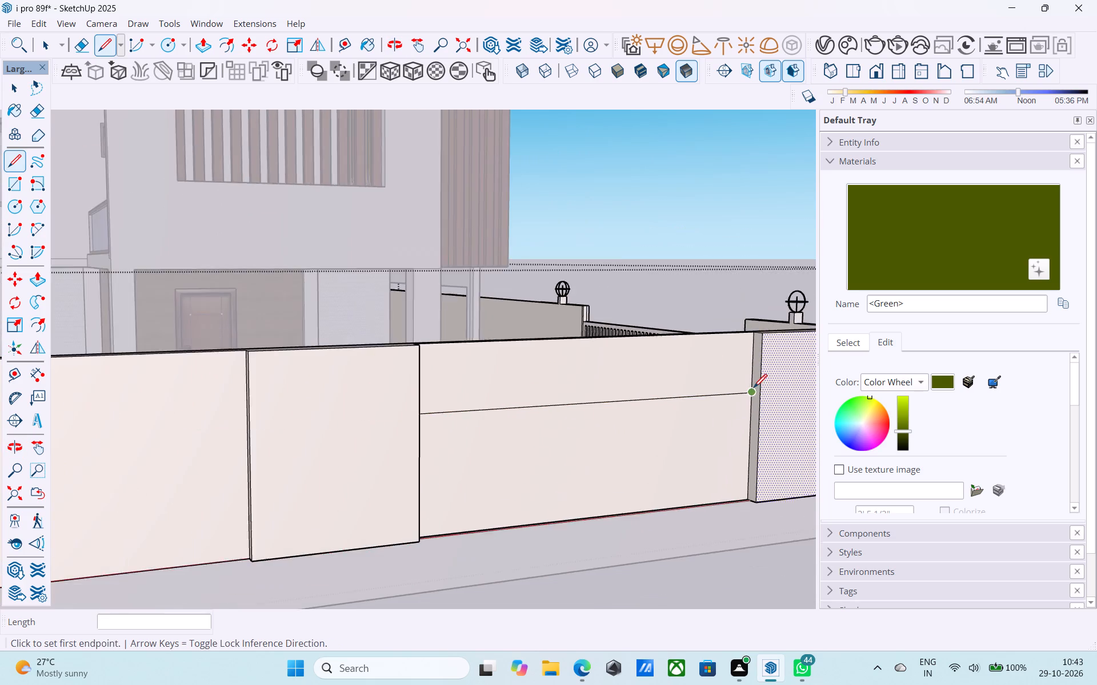
scroll(754, 389, down, 4)
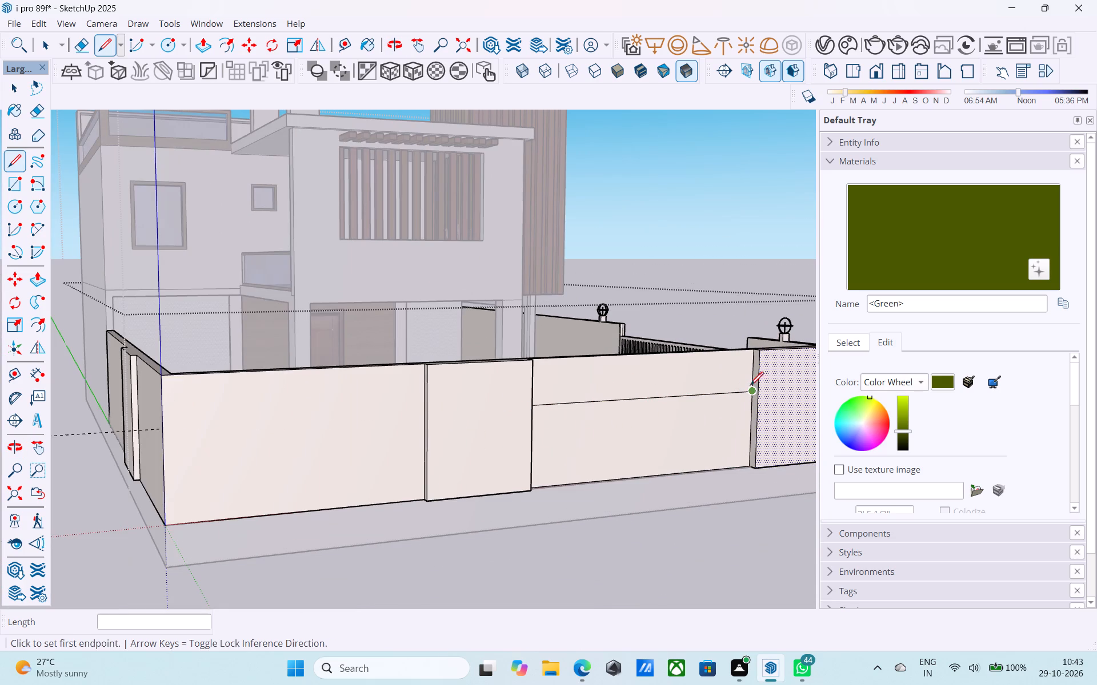
key(space)
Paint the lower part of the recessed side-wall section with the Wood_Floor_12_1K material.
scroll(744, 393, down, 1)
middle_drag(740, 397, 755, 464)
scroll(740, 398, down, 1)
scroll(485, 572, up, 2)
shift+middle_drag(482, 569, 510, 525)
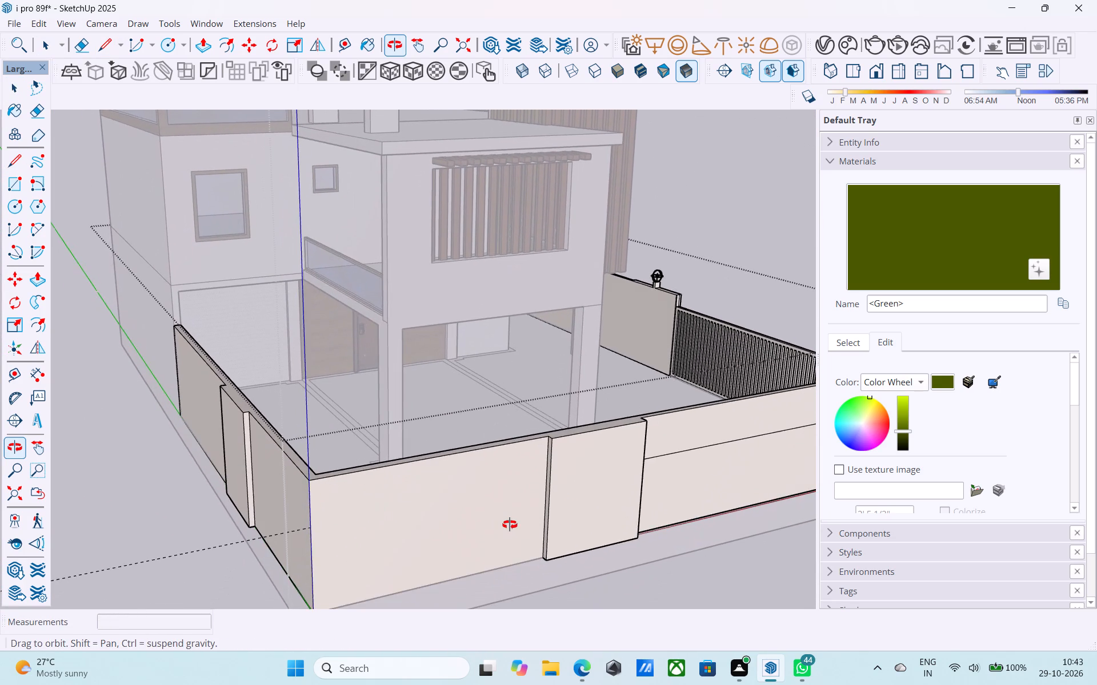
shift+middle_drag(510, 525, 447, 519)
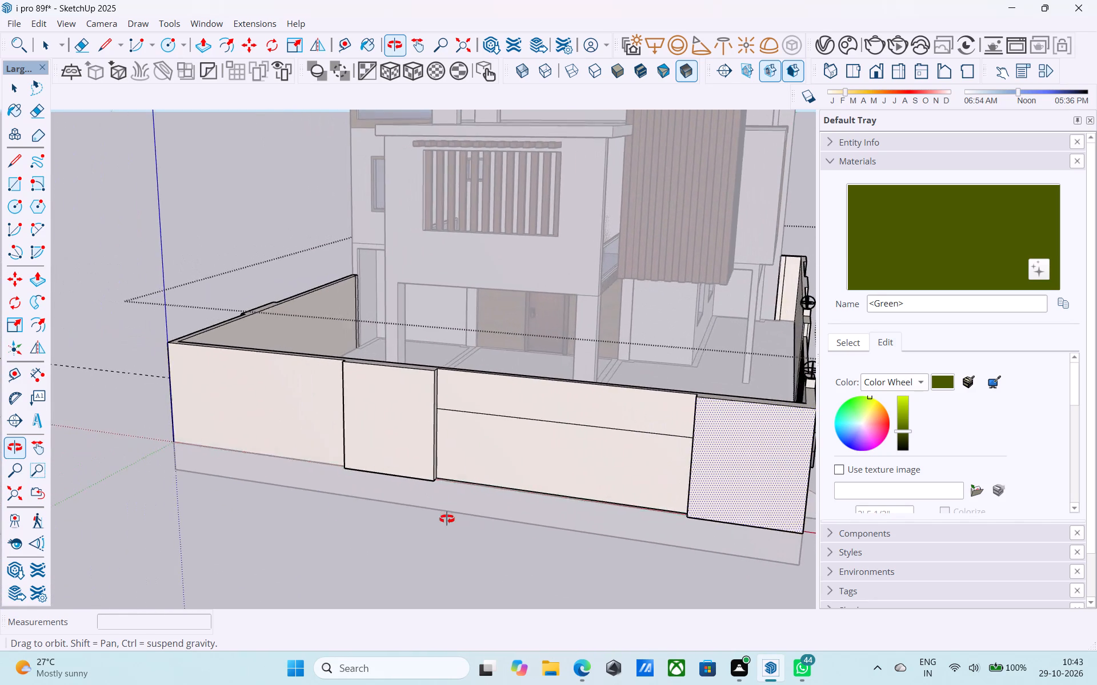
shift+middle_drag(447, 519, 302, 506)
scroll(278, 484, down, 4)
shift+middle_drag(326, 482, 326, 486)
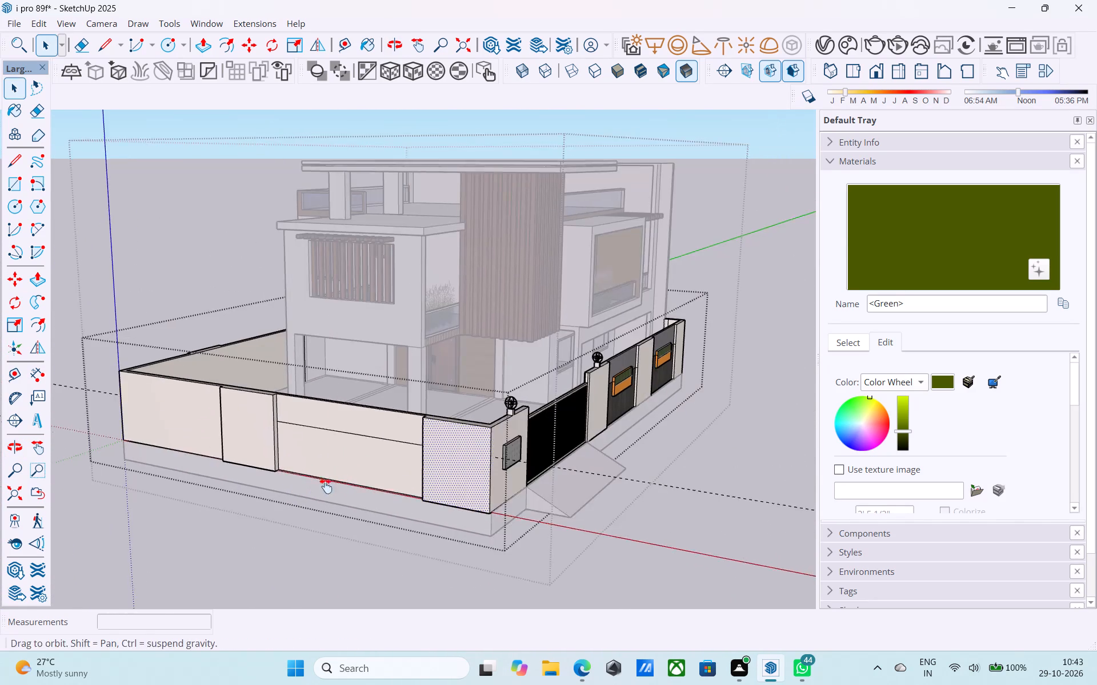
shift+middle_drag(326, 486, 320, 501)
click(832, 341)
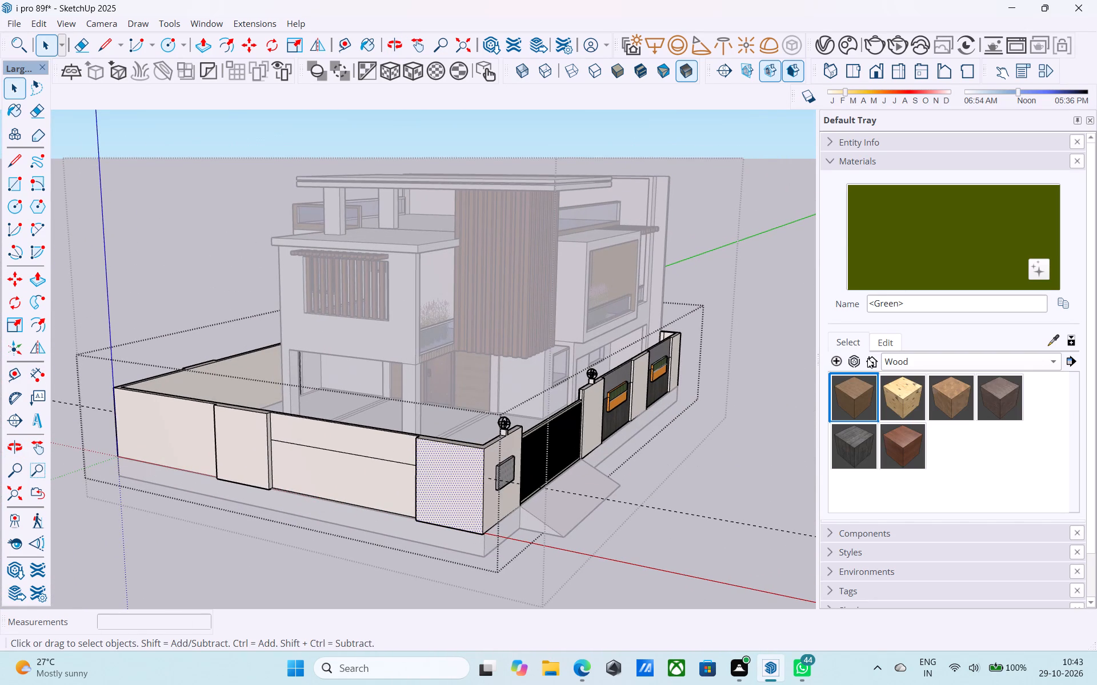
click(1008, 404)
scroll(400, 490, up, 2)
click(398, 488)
Paint the lower part of the recessed side-wall section with the Wood_Planks_01_1K material.
middle_drag(478, 465, 477, 464)
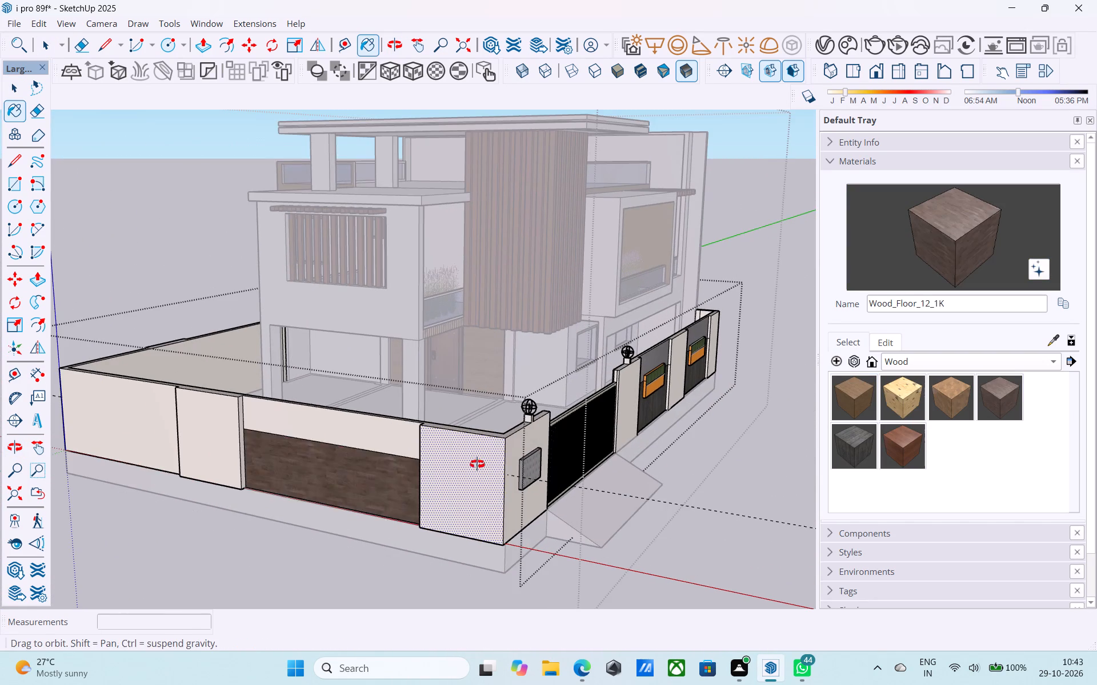
middle_drag(477, 464, 457, 442)
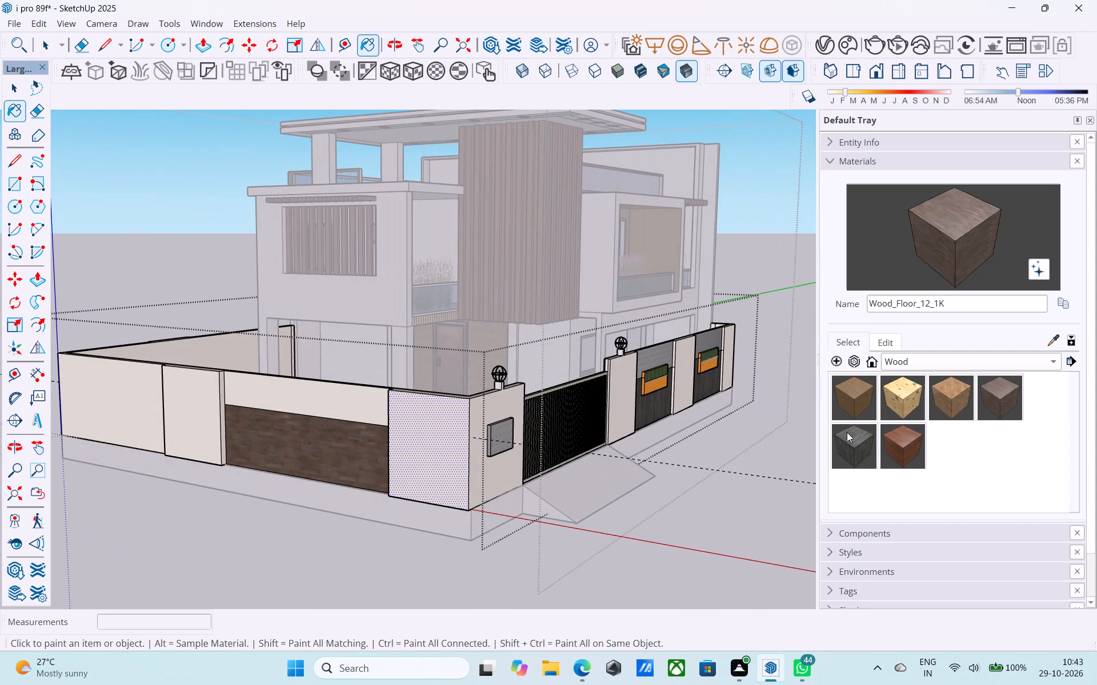
click(851, 436)
click(299, 435)
Draw a rectangle about 7' 9" by 2' centrally on the recessed section, straddling the top edge of the wood planks.
shift+middle_drag(332, 425, 326, 466)
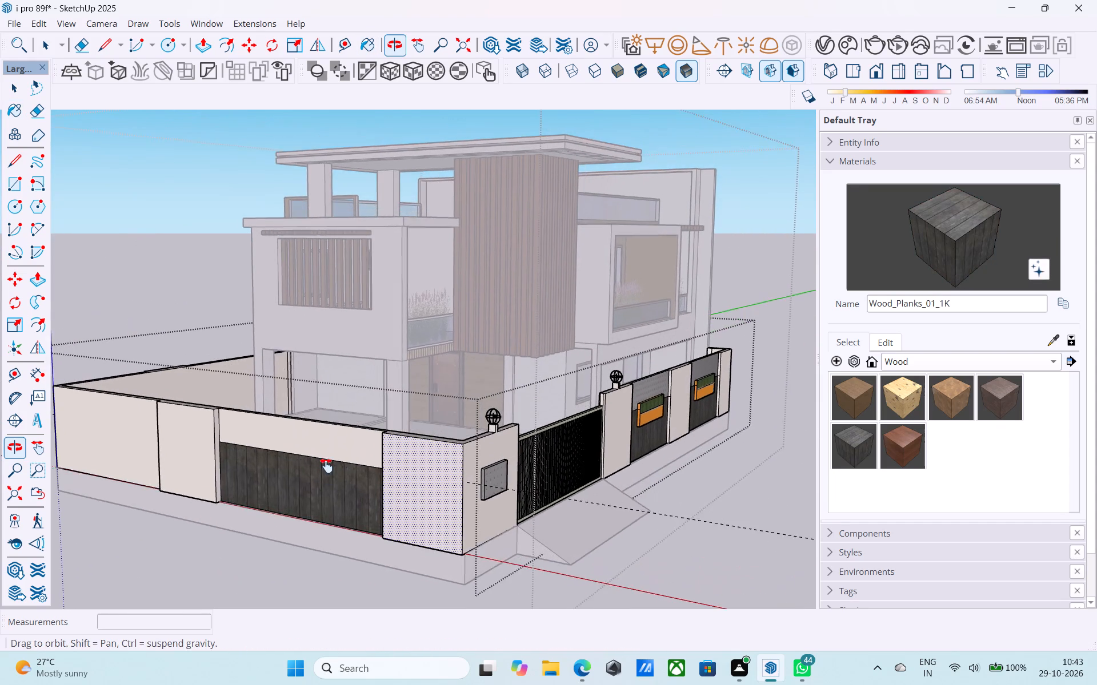
shift+middle_drag(326, 466, 395, 482)
key(r)
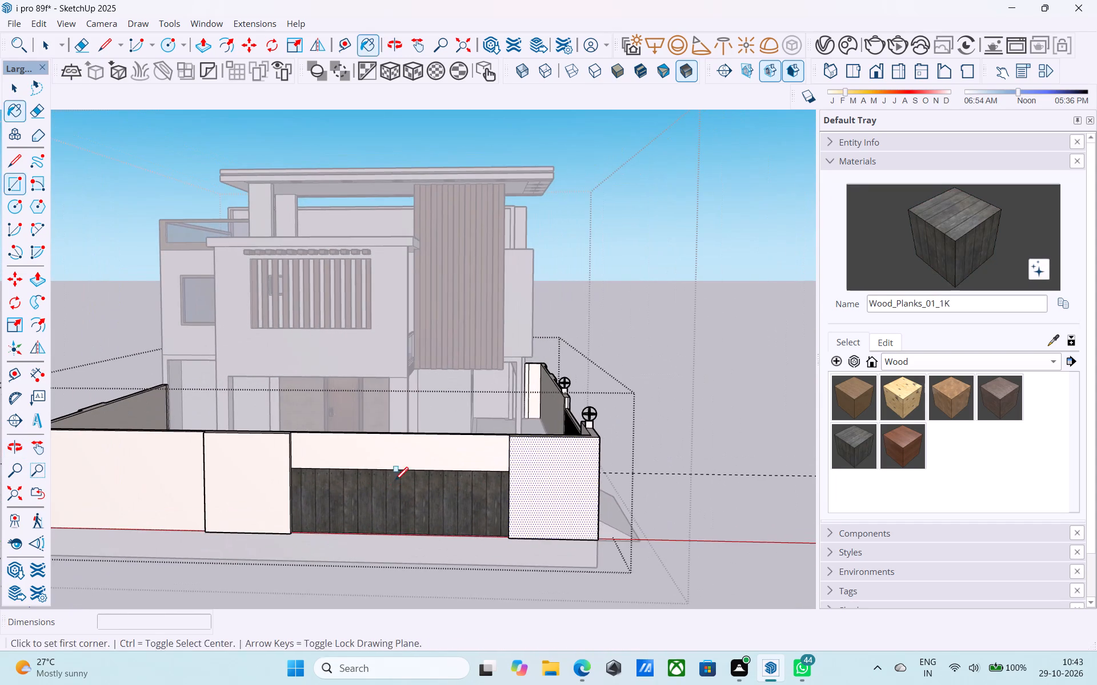
middle_drag(389, 481, 381, 479)
scroll(359, 468, up, 5)
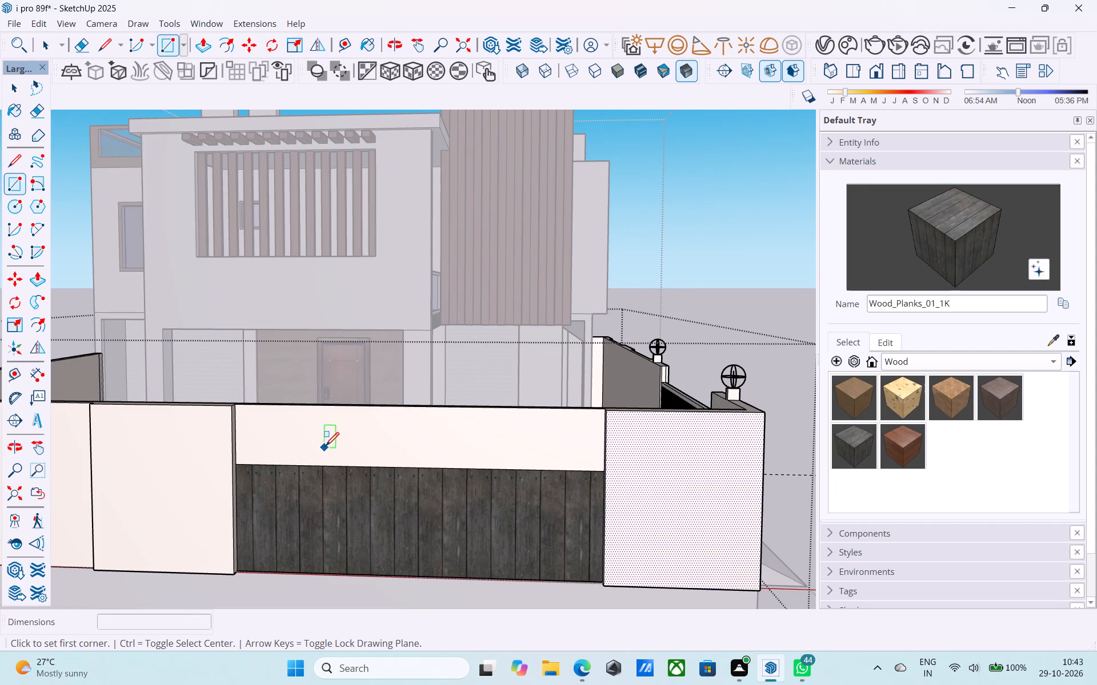
click(328, 447)
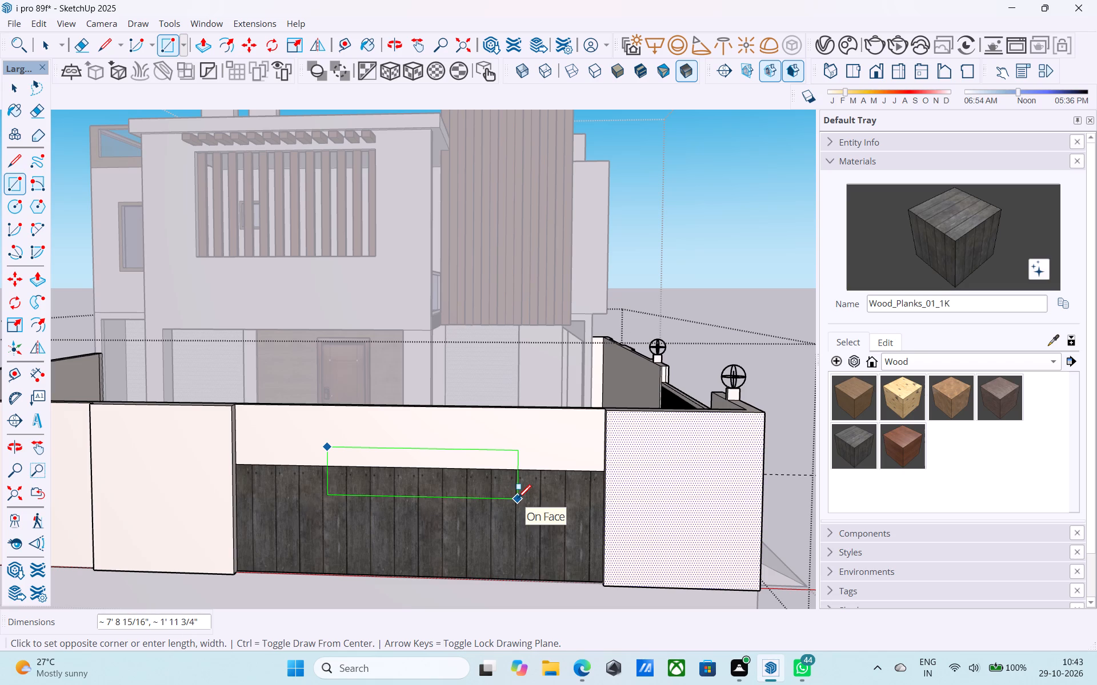
click(518, 499)
key(space)
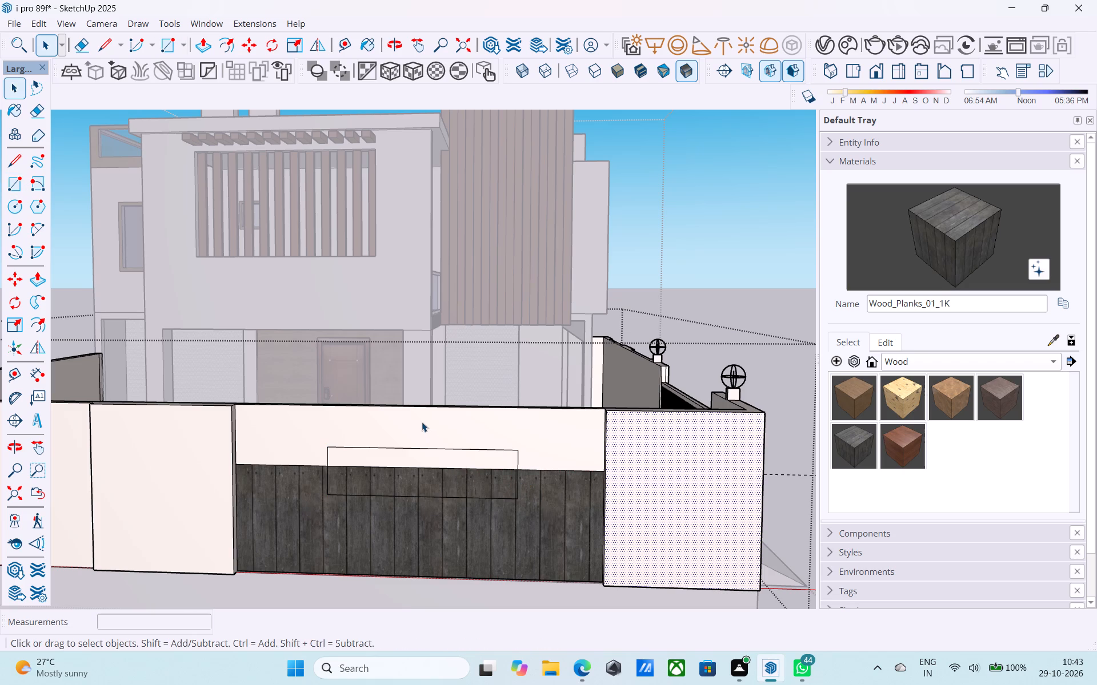
Erase the dividing line segment that crosses the inside of the new rectangle.
key(e)
click(421, 457)
click(422, 462)
drag(424, 466, 424, 471)
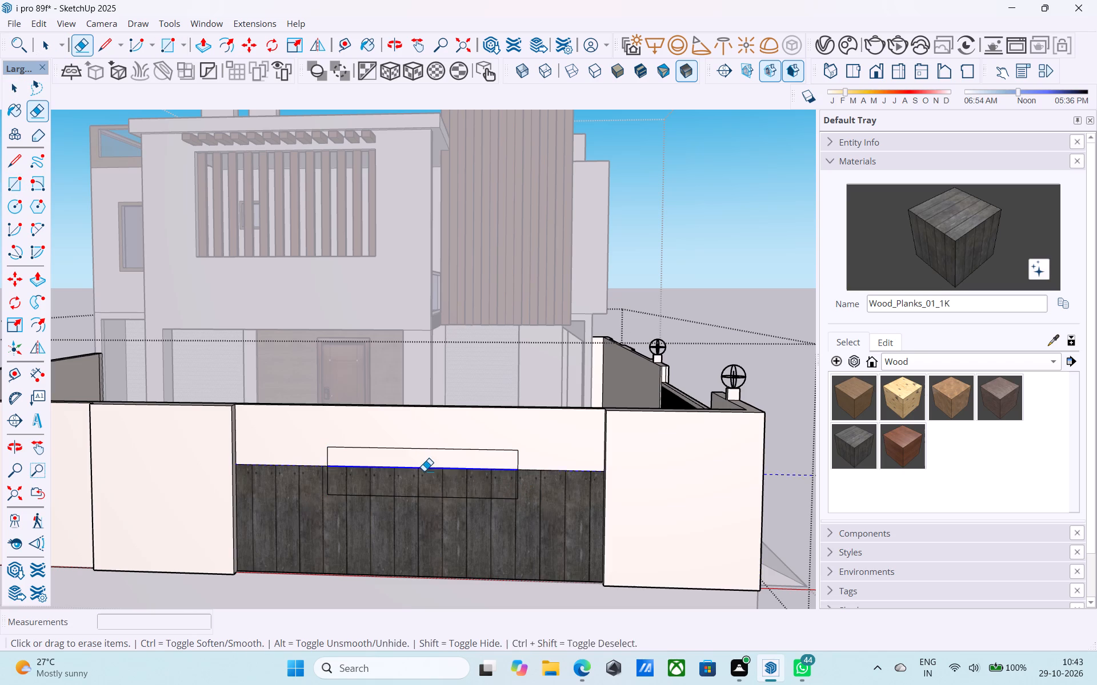
drag(424, 471, 424, 472)
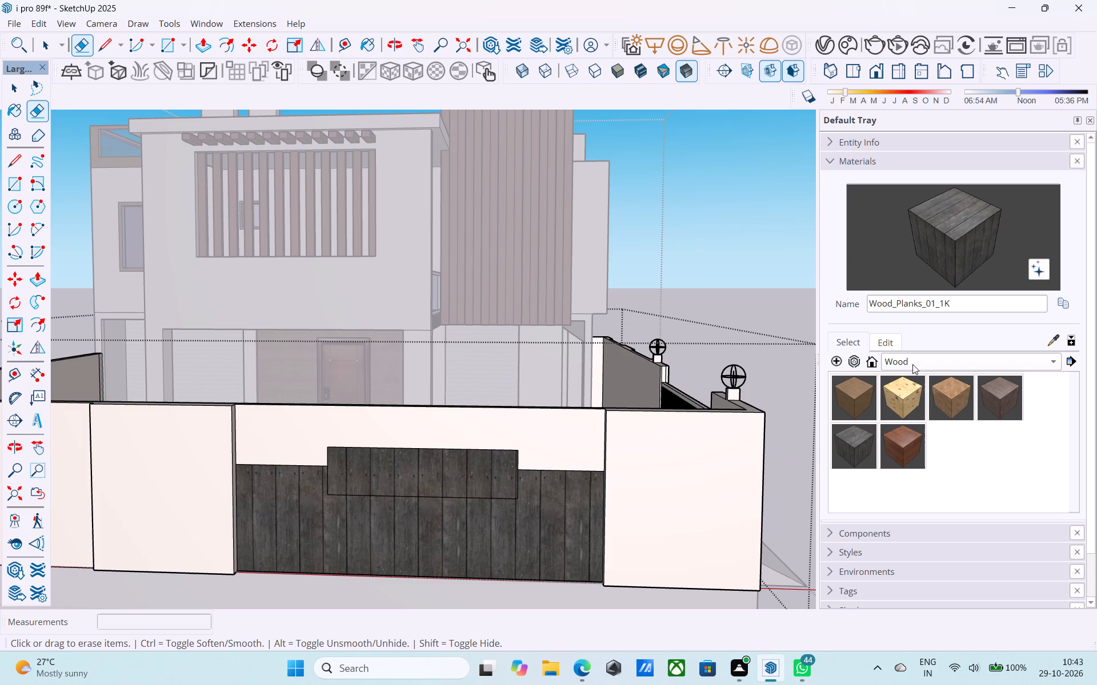
Paint the rectangle on the recessed side-wall section with the solid color C04_Amber_Sunshine.
click(912, 363)
click(908, 327)
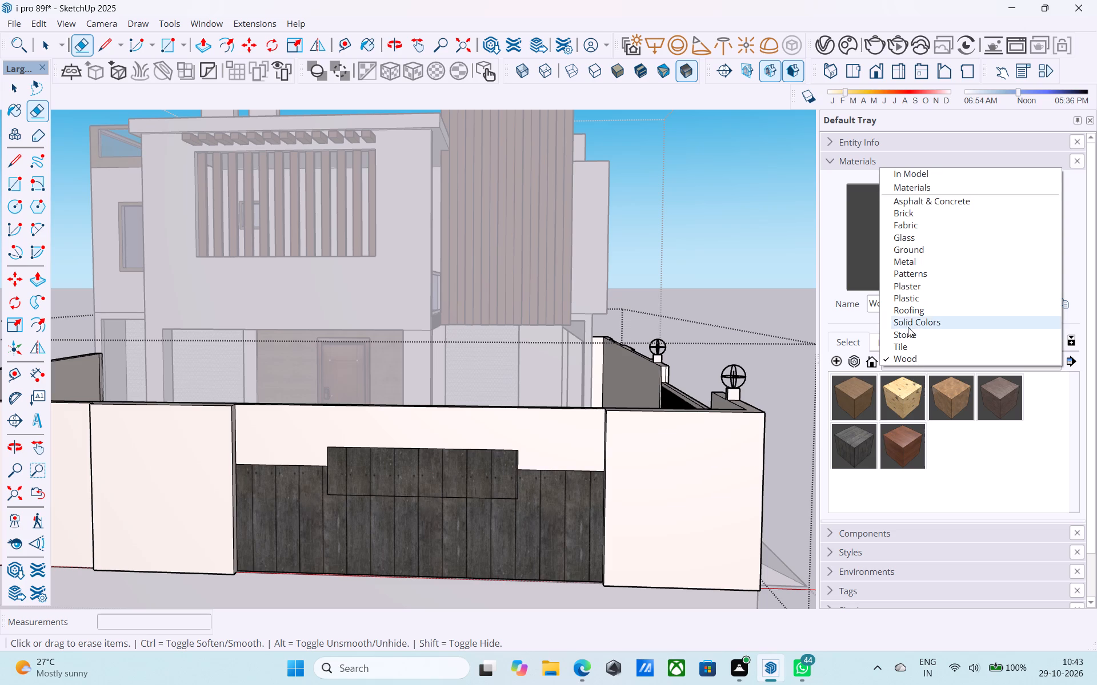
scroll(919, 454, down, 3)
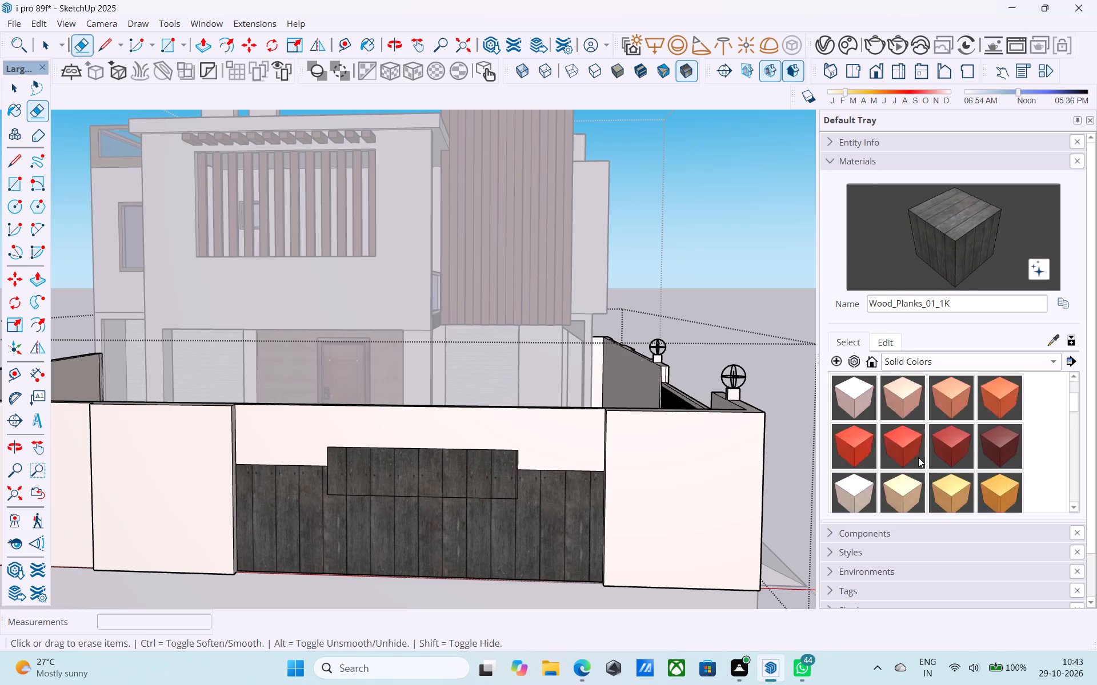
scroll(918, 457, down, 2)
click(1012, 400)
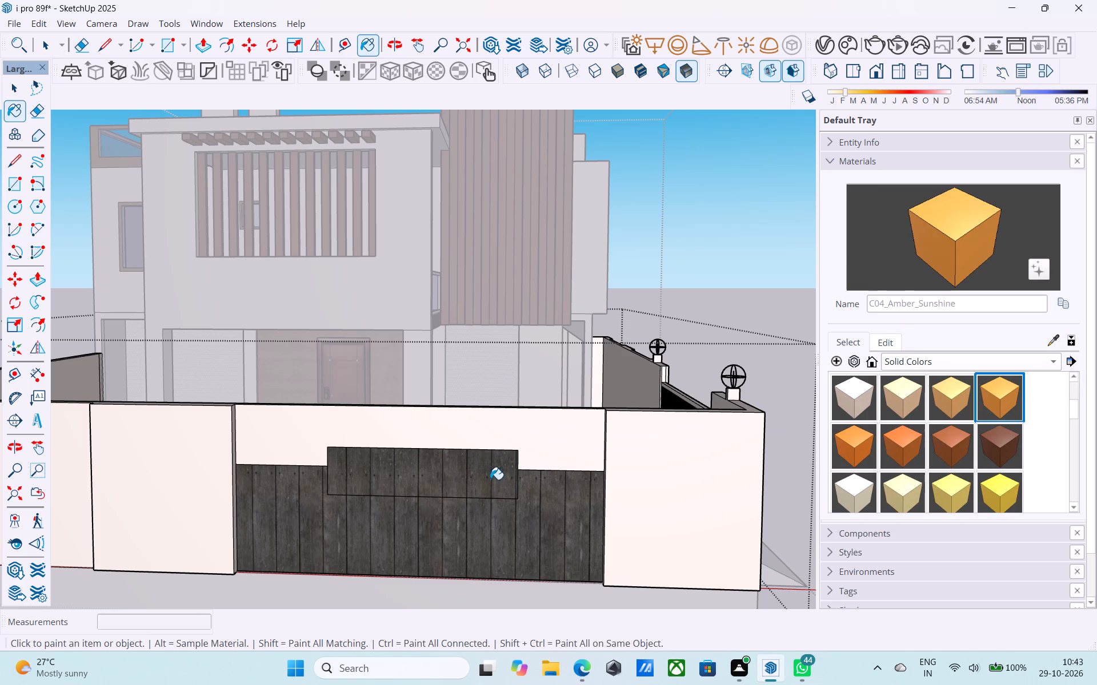
click(477, 479)
Draw a line across the orange rectangle, level with the top edge of the wood planks.
scroll(533, 464, down, 2)
middle_drag(533, 463, 229, 464)
scroll(207, 462, down, 9)
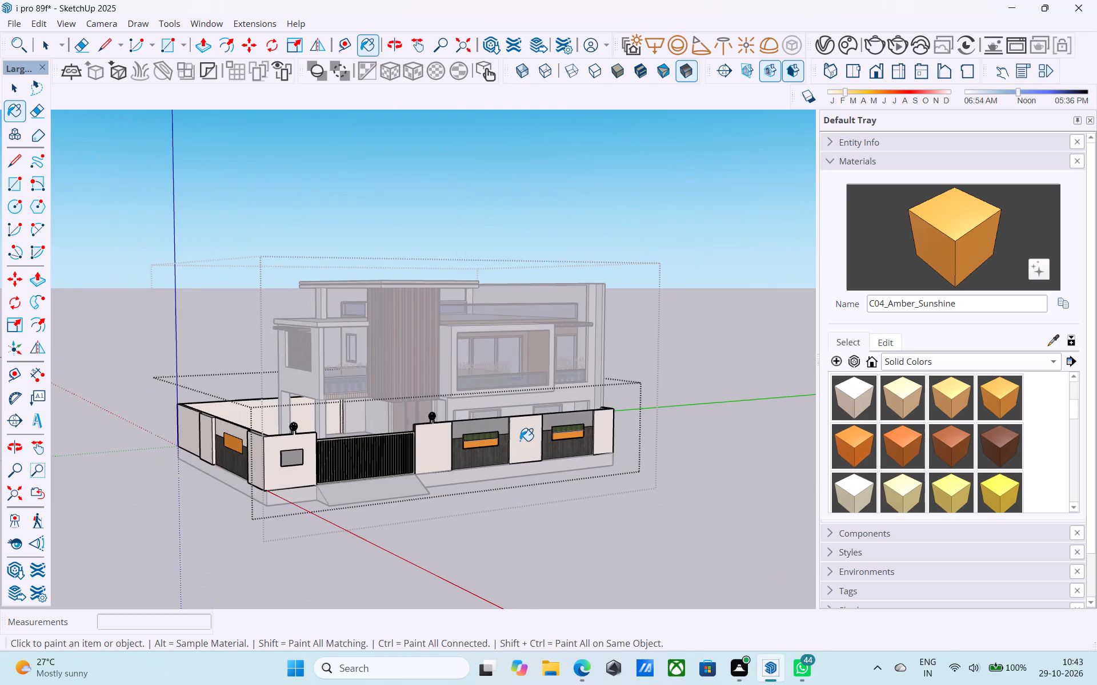
middle_drag(520, 441, 792, 451)
scroll(338, 485, up, 9)
key(space)
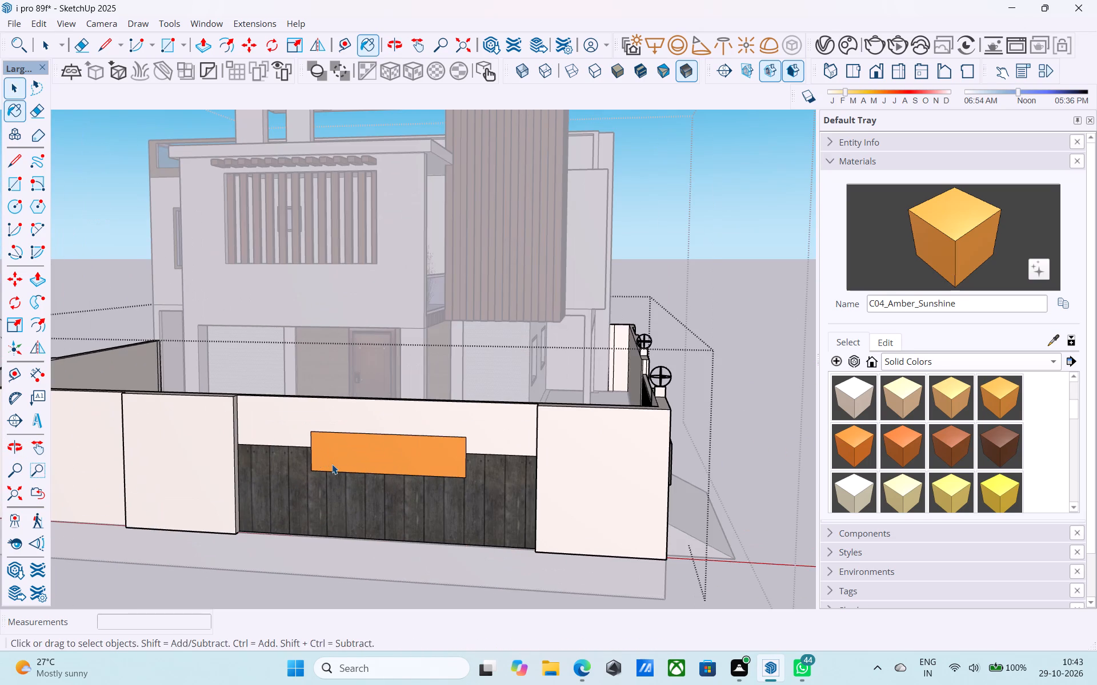
key(l)
scroll(332, 463, up, 12)
click(290, 429)
scroll(290, 429, down, 4)
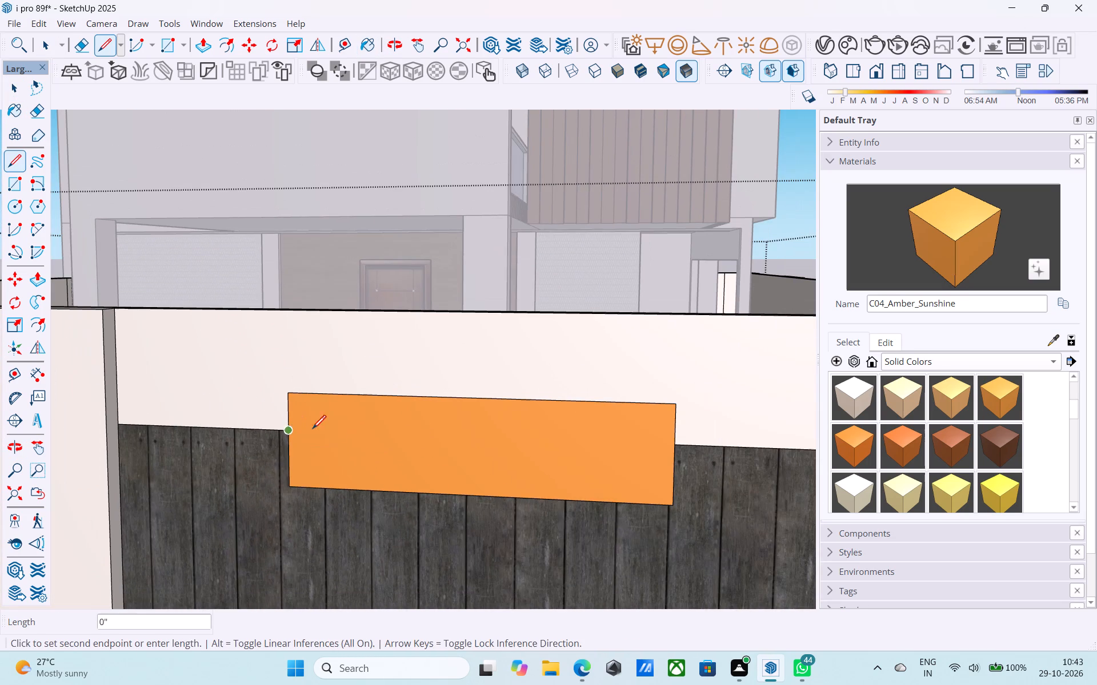
click(677, 440)
key(space)
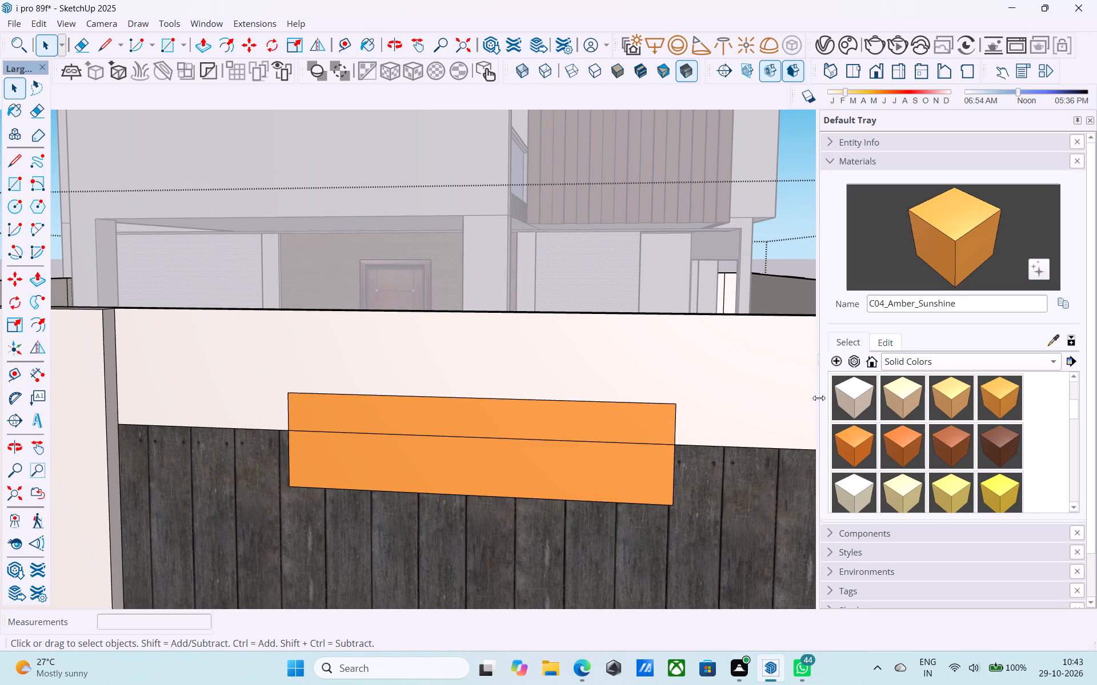
Paint the upper strip of the orange rectangle with the green Roofing_02_1K1 material.
click(907, 367)
click(912, 346)
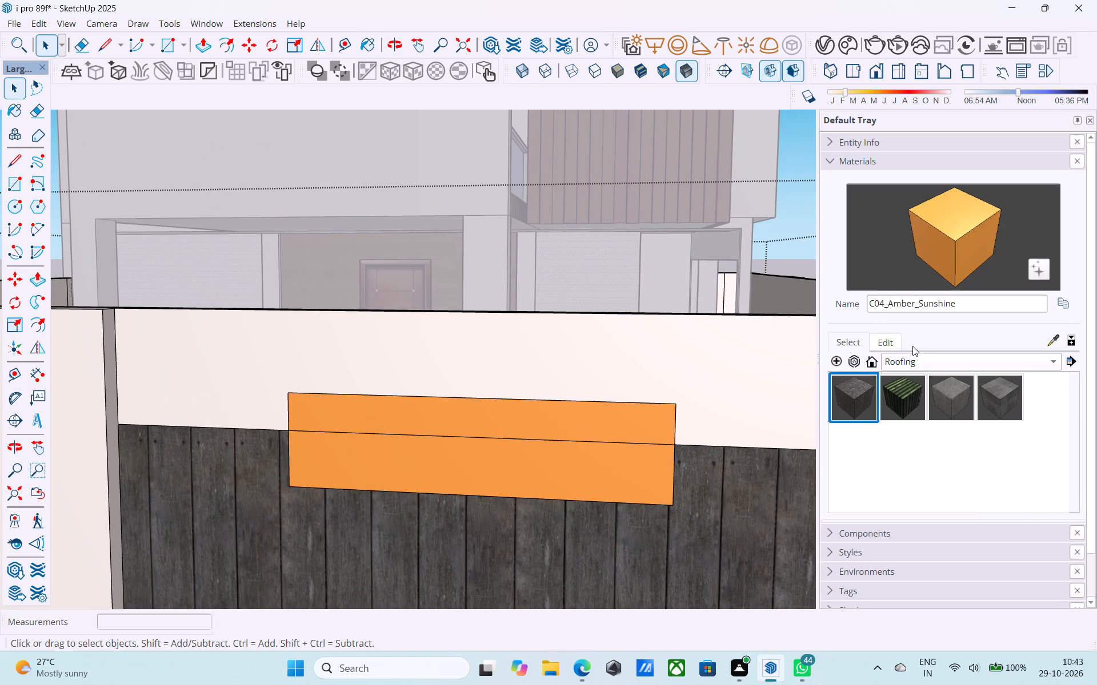
click(905, 395)
click(502, 420)
Lighten the color of the green Roofing_02_1K1 material.
scroll(506, 417, down, 5)
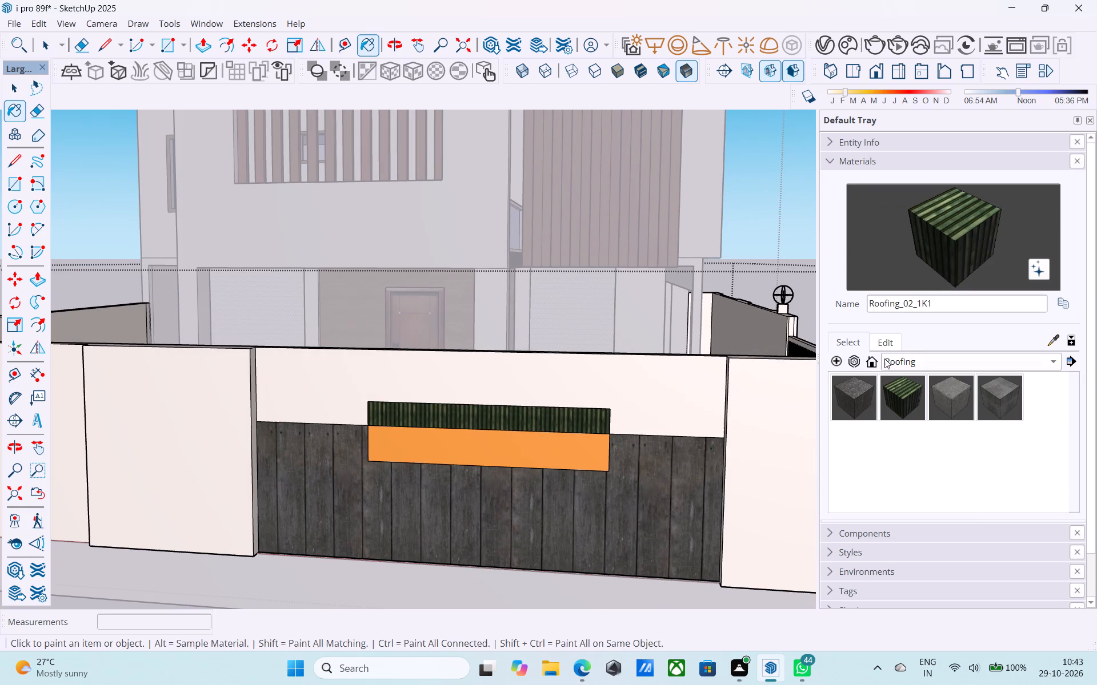
click(888, 341)
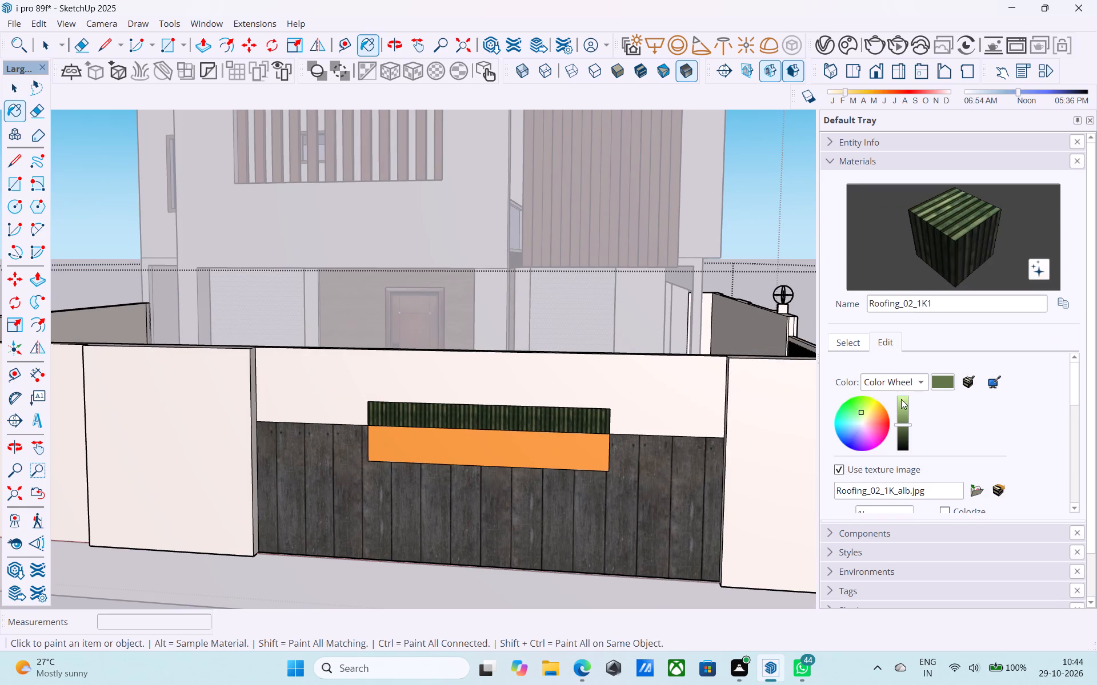
drag(904, 425, 901, 408)
Paint the plain upper band of the recessed side-wall section with the Roofing_04_1K material.
scroll(568, 419, down, 5)
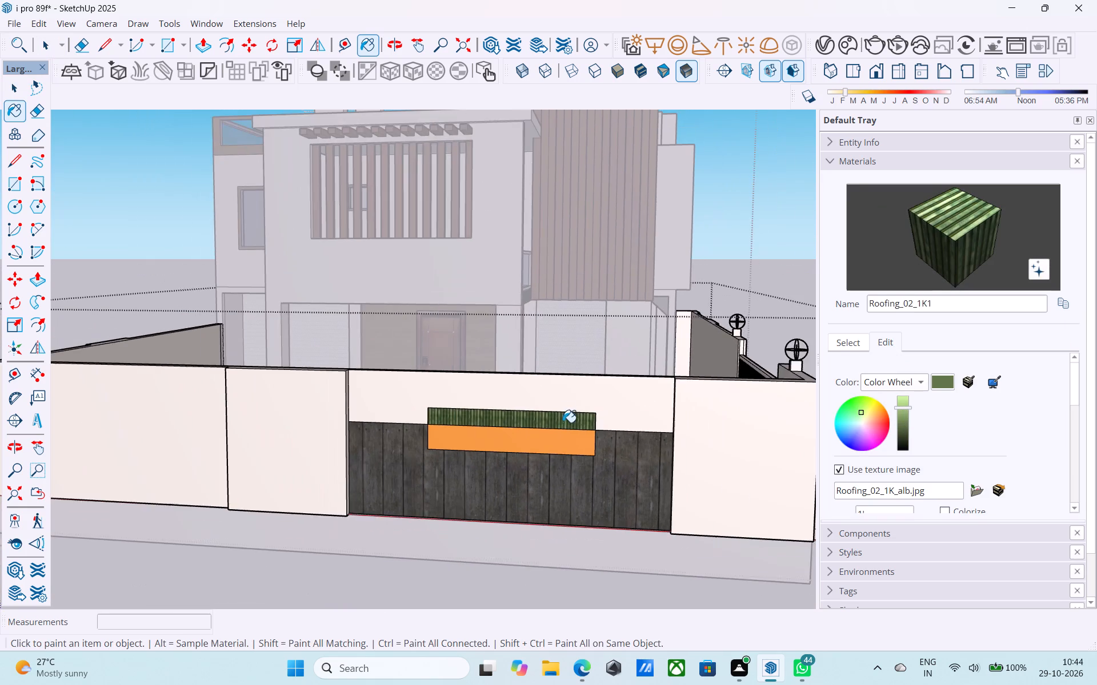
middle_drag(525, 422, 334, 429)
scroll(334, 429, down, 7)
scroll(604, 379, down, 4)
middle_drag(620, 382, 631, 355)
scroll(449, 421, up, 5)
middle_drag(385, 408, 467, 445)
click(854, 340)
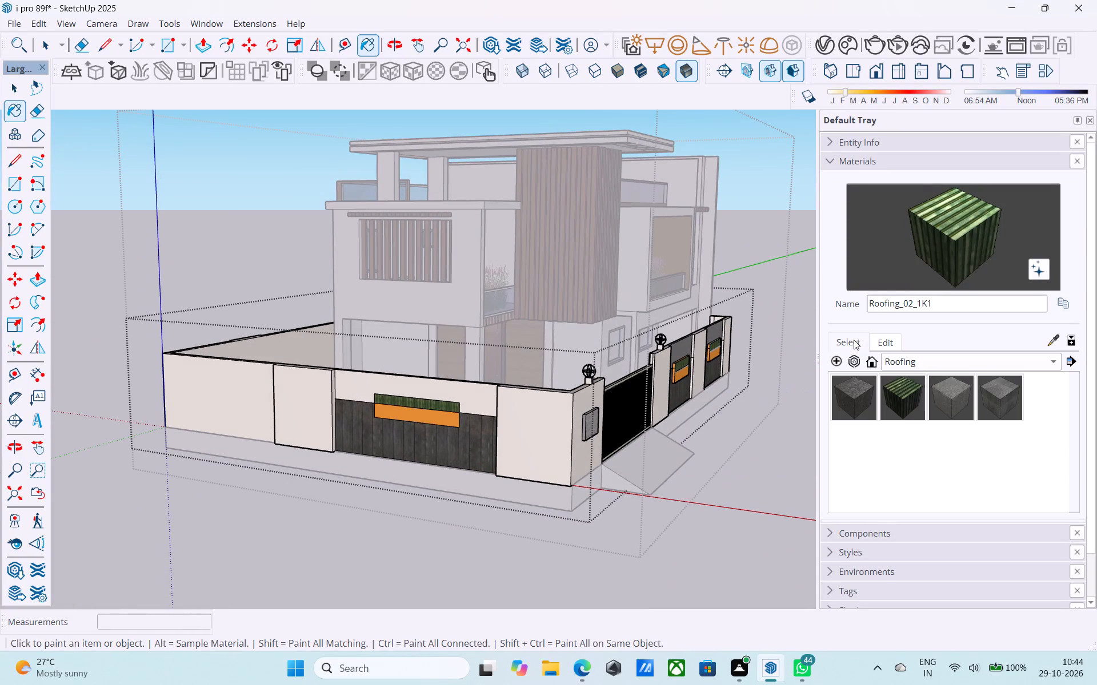
click(947, 396)
click(408, 393)
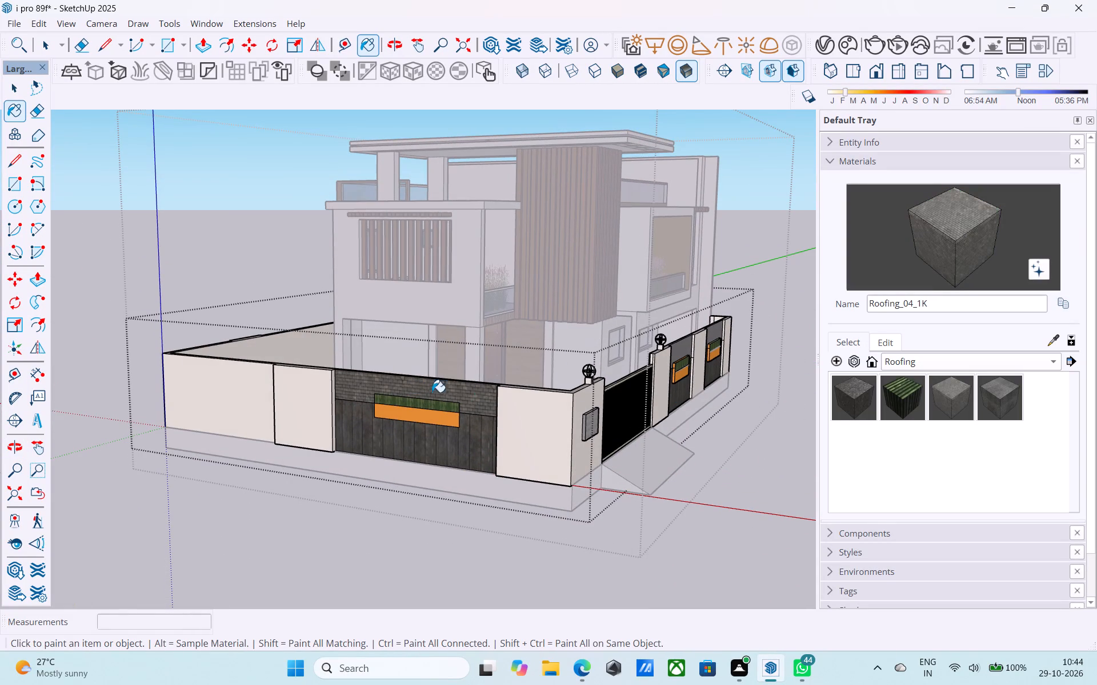
Browse the Plaster and Solid Colors material collections for an alternative finish for the side wall's upper band.
click(892, 358)
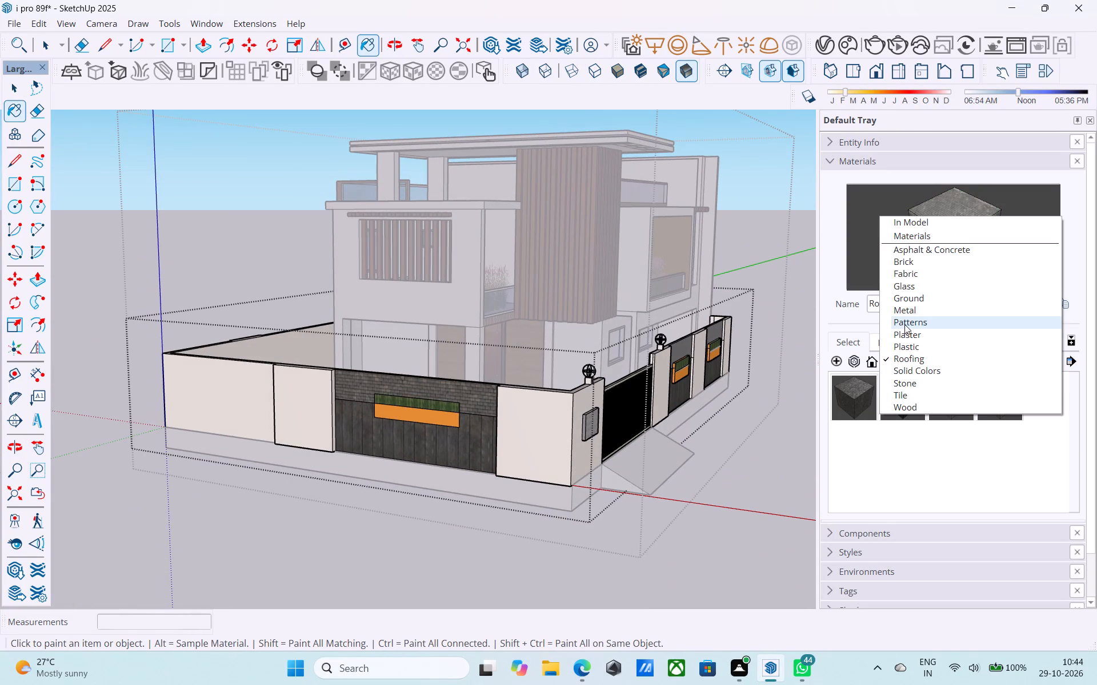
click(908, 334)
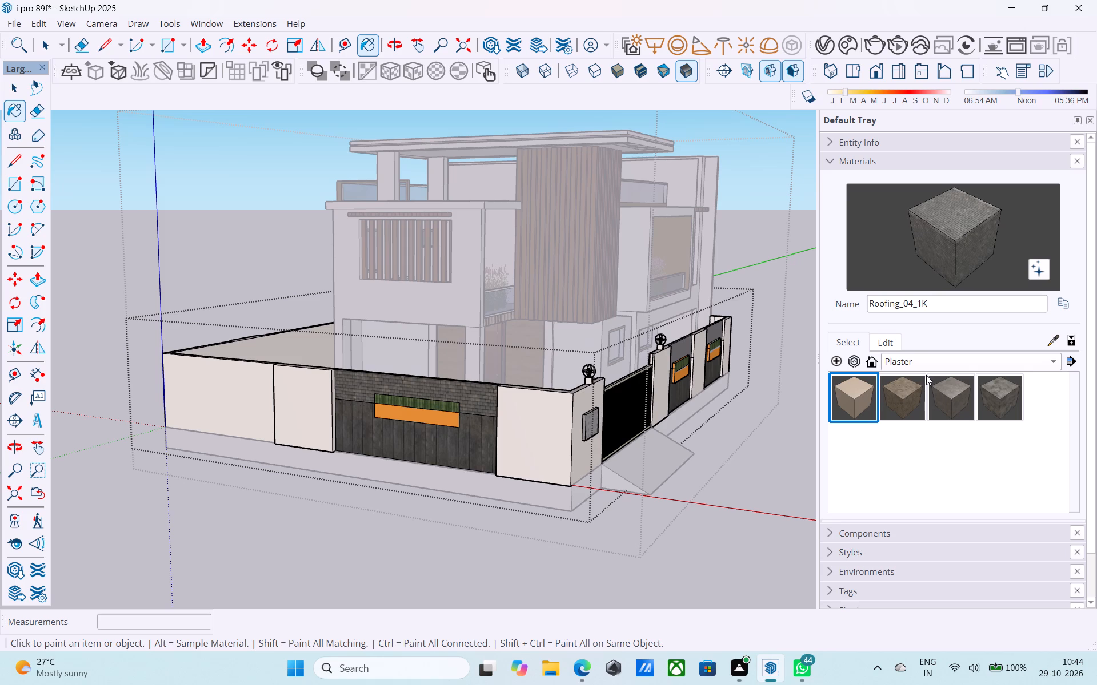
click(928, 364)
click(928, 364)
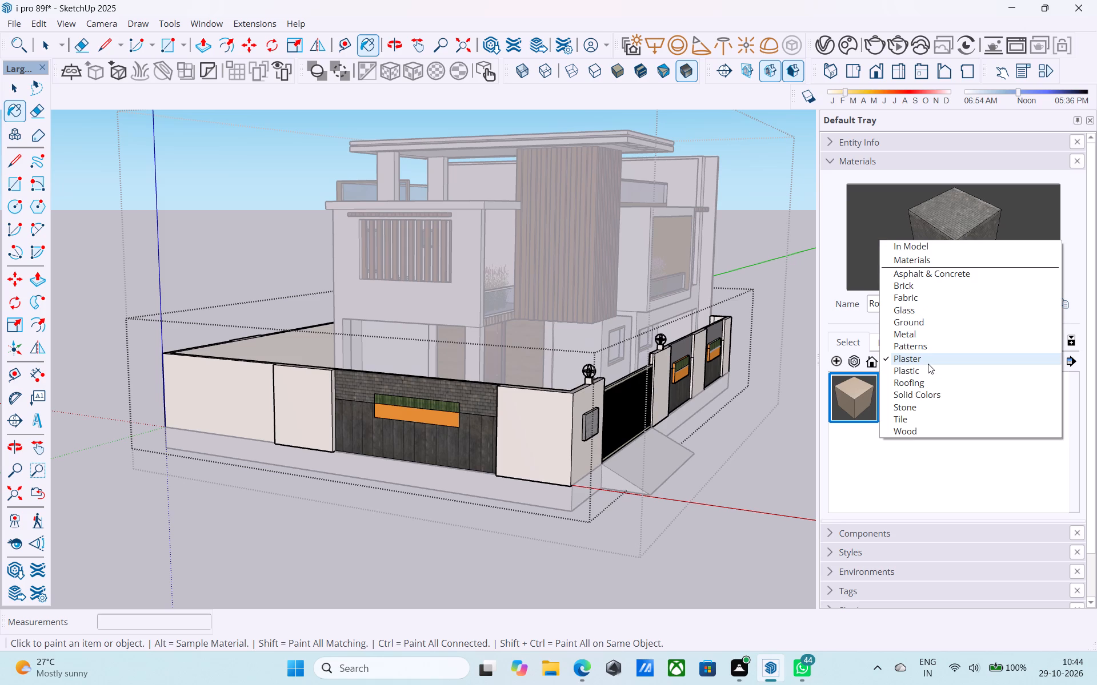
click(928, 360)
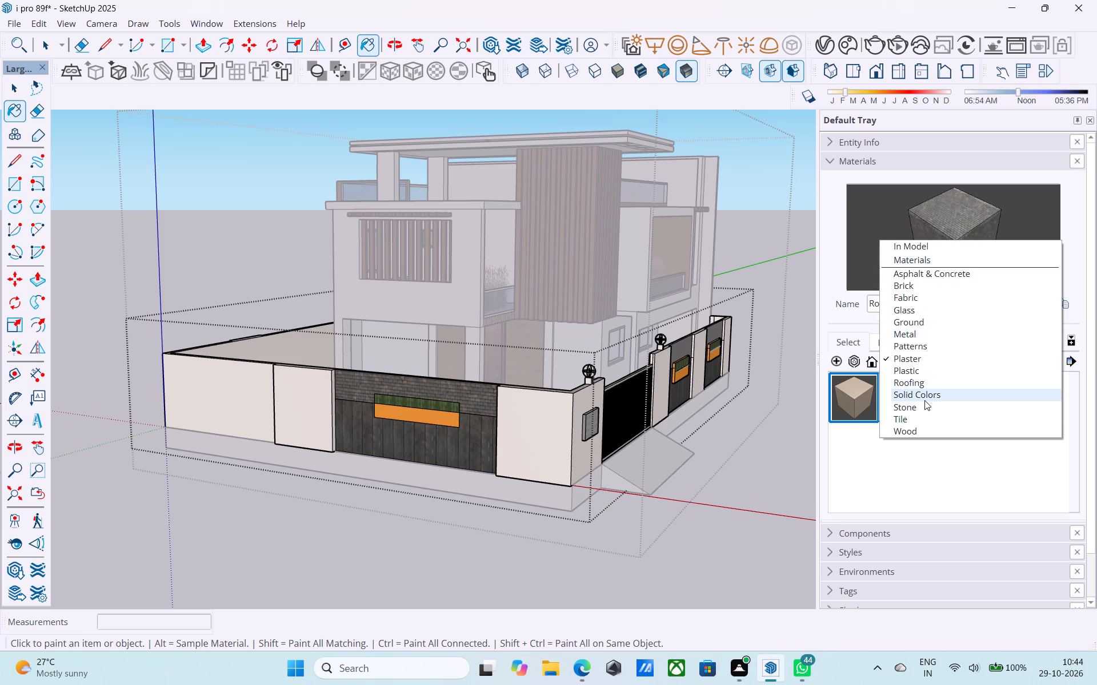
click(924, 400)
scroll(892, 378, down, 13)
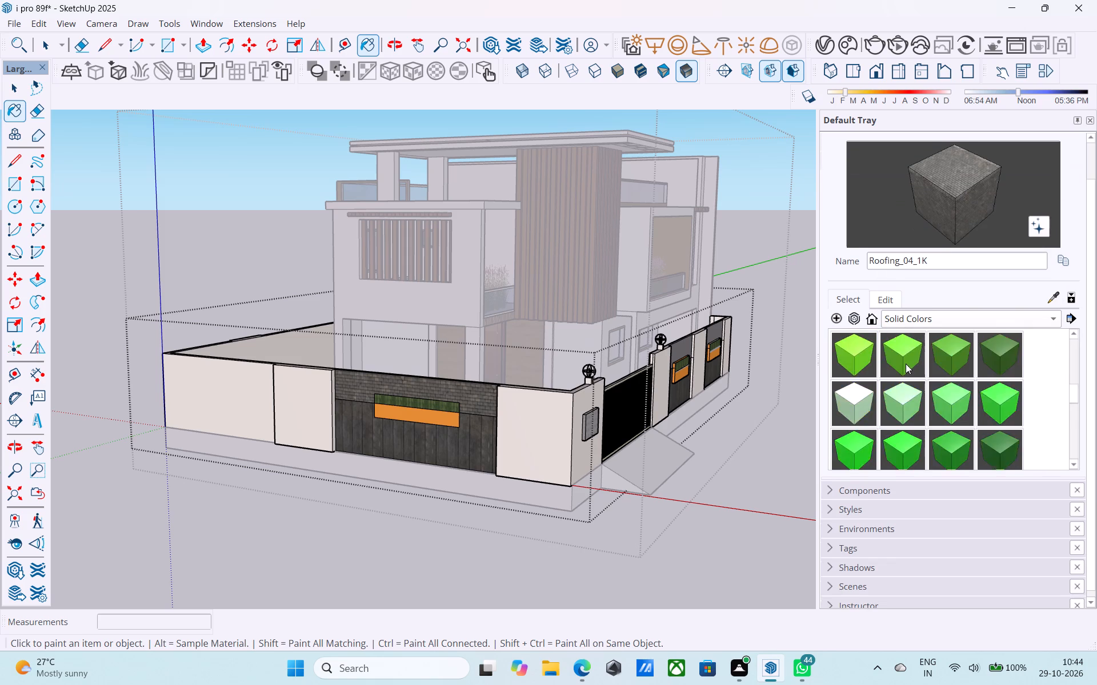
scroll(906, 364, down, 18)
scroll(888, 353, up, 3)
scroll(883, 376, down, 2)
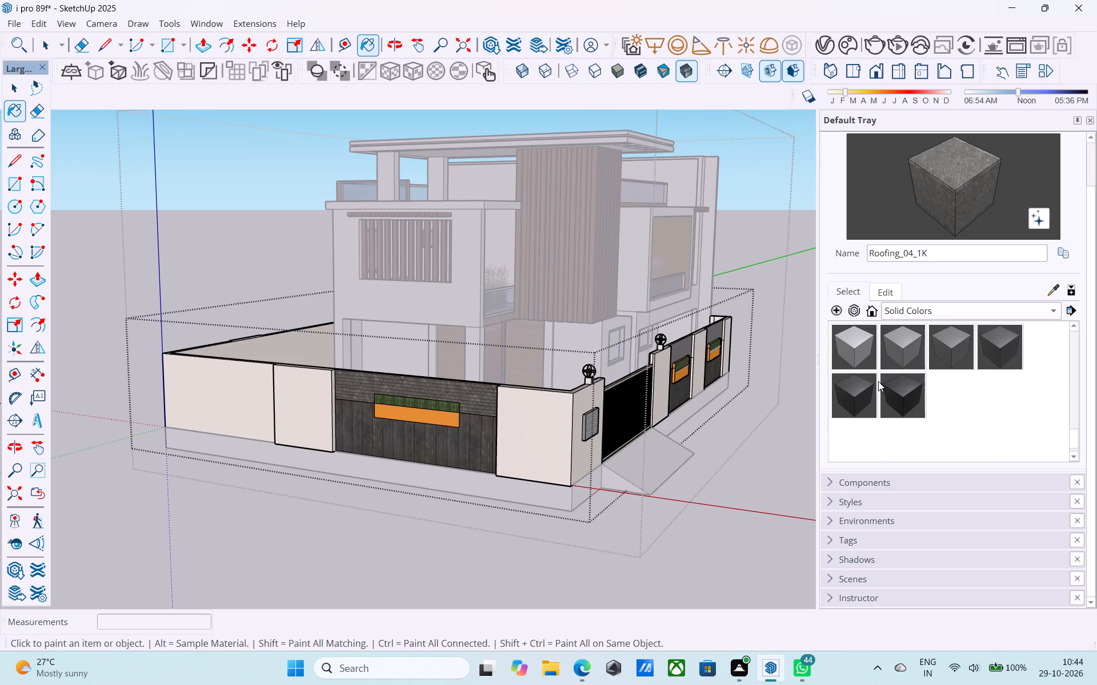
click(859, 353)
scroll(914, 352, up, 1)
Repaint the upper band of the recessed side-wall section with the in-model ThomThom - Waistcoat1 material.
click(931, 316)
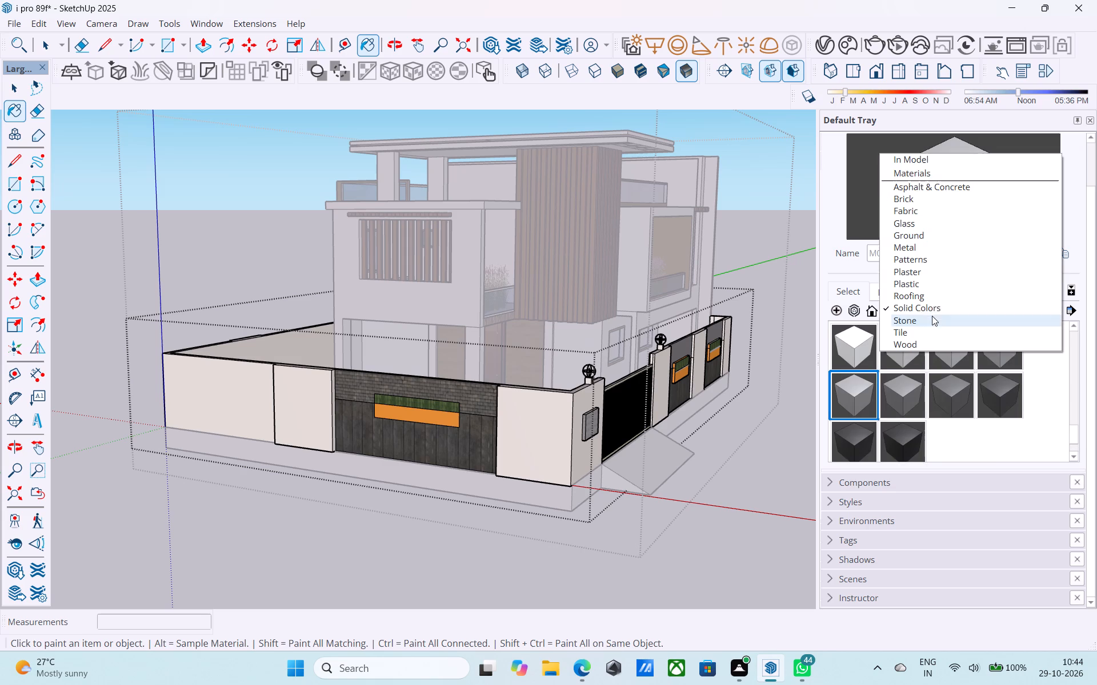
click(907, 162)
scroll(965, 379, down, 12)
scroll(951, 393, up, 1)
click(950, 356)
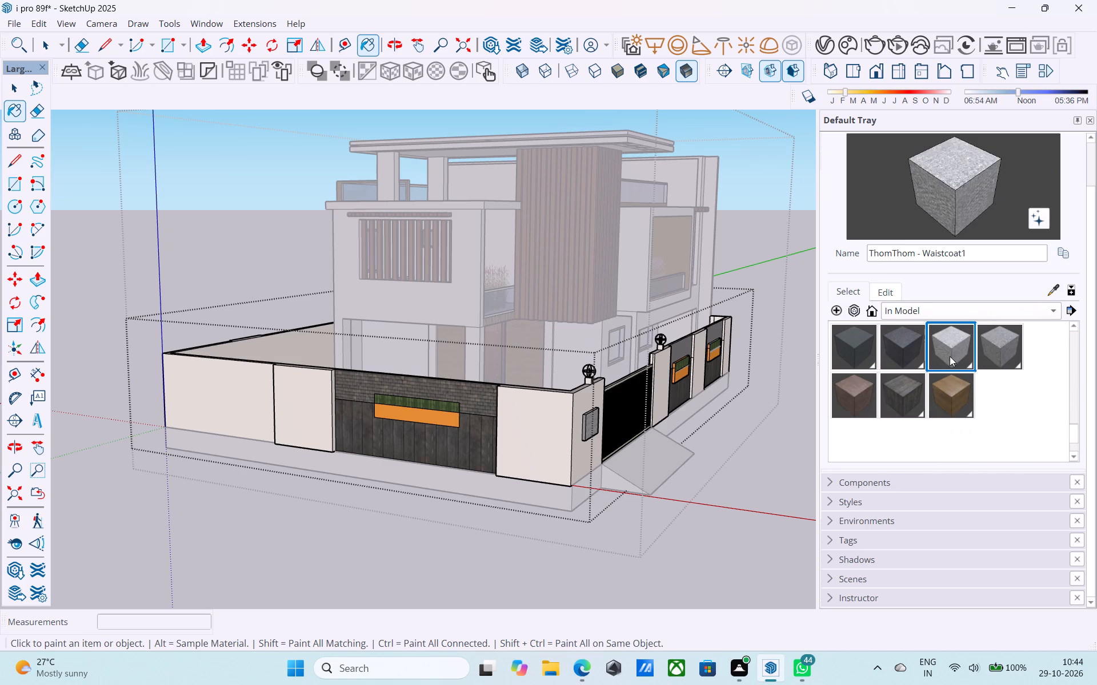
scroll(532, 430, up, 6)
click(454, 392)
scroll(454, 391, down, 4)
middle_drag(454, 391, 201, 346)
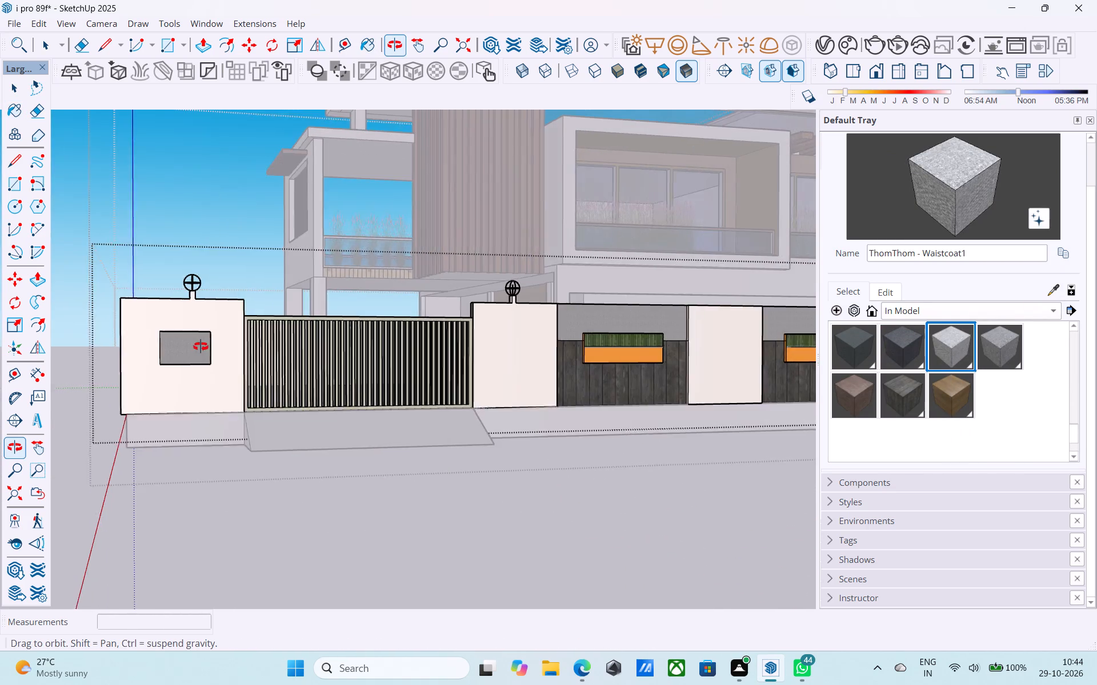
middle_drag(201, 346, 396, 362)
scroll(396, 362, up, 2)
scroll(396, 362, down, 2)
middle_drag(407, 379, 526, 430)
scroll(491, 409, up, 8)
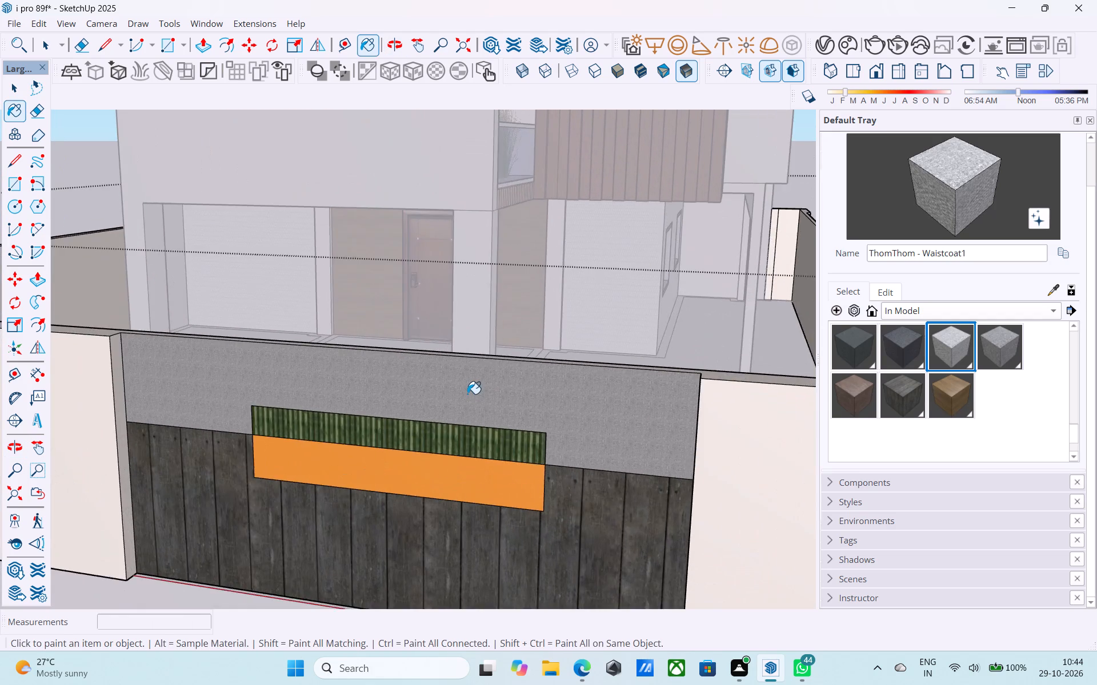
scroll(467, 394, up, 2)
scroll(467, 394, down, 9)
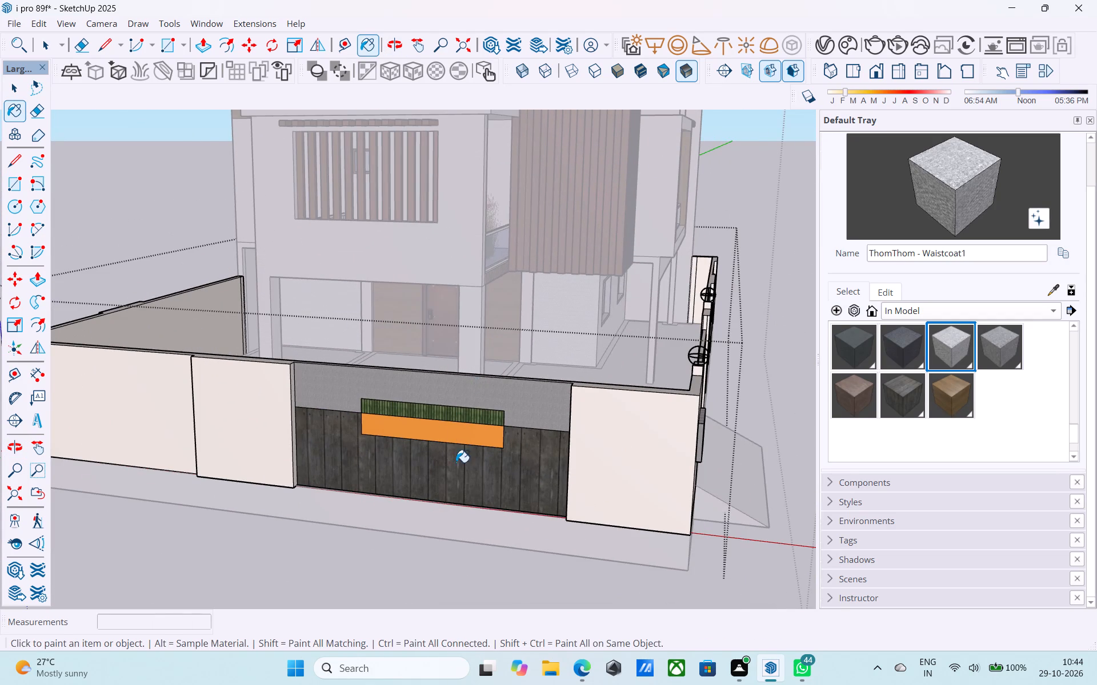
Place a guide 4.5' above the bottom edge of the plain recessed side-wall section at the rear corner.
middle_drag(457, 468, 551, 479)
scroll(600, 457, down, 4)
middle_drag(561, 464, 695, 448)
scroll(560, 403, up, 4)
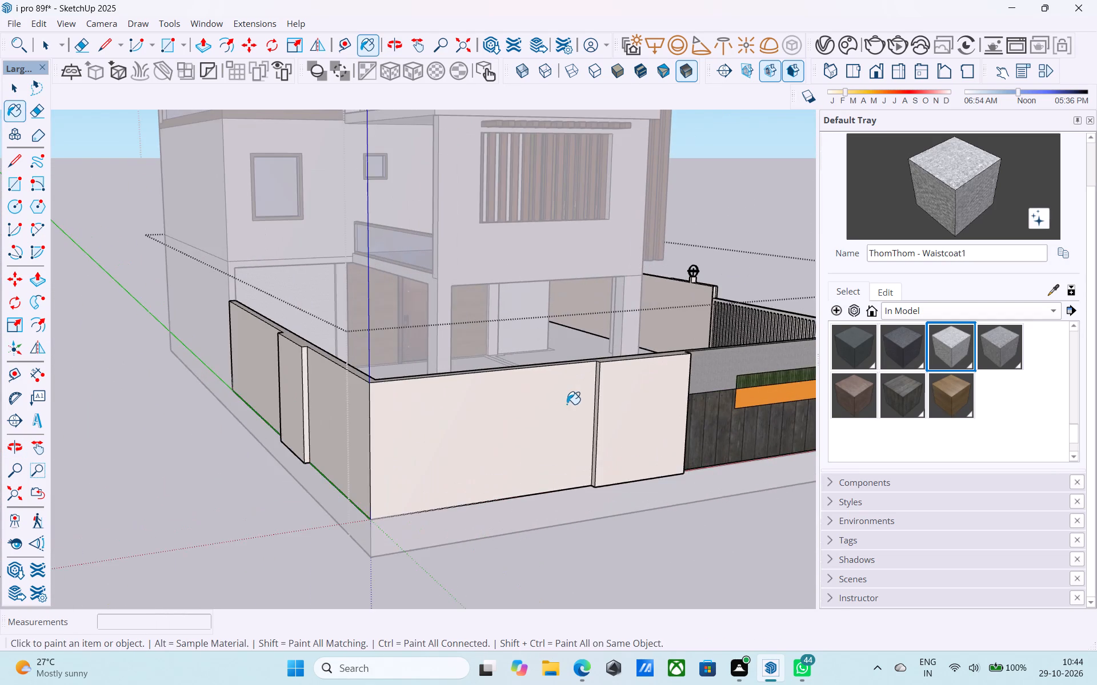
middle_drag(567, 404, 578, 410)
scroll(578, 410, up, 3)
key(l)
key(space)
key(t)
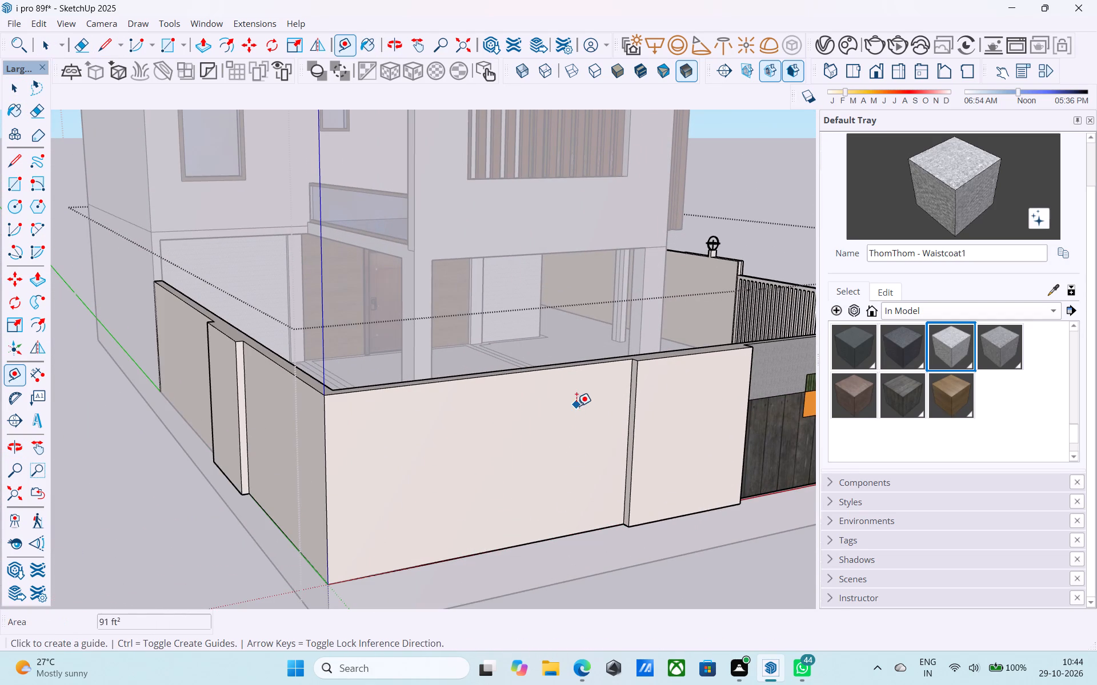
click(543, 541)
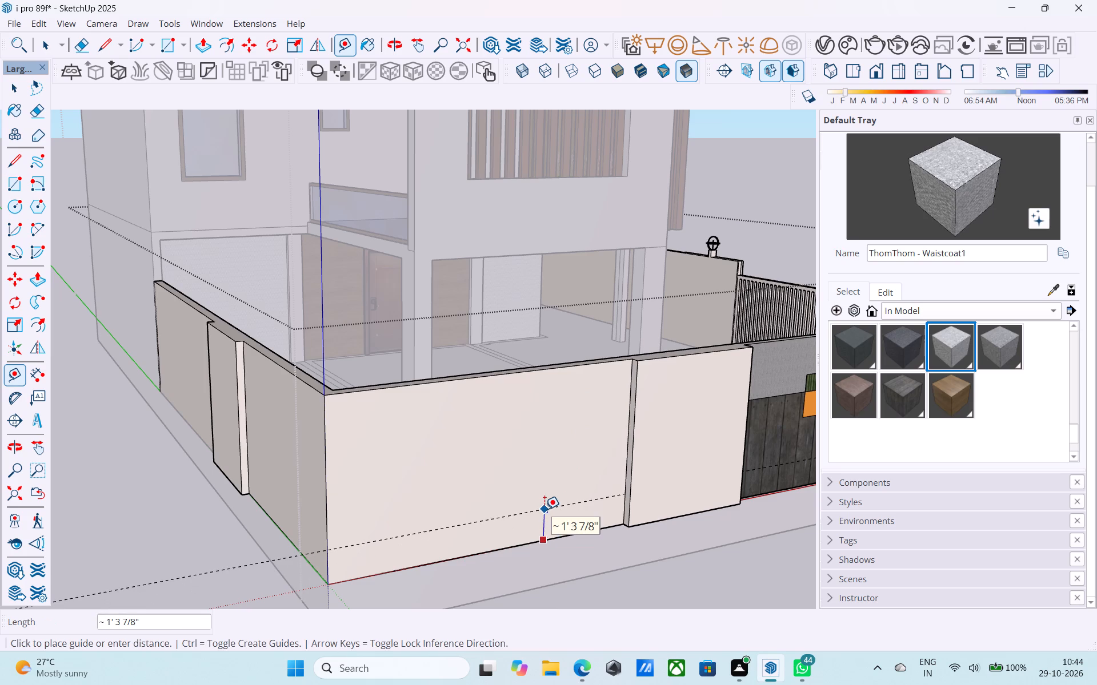
text(4.5')
key(Return)
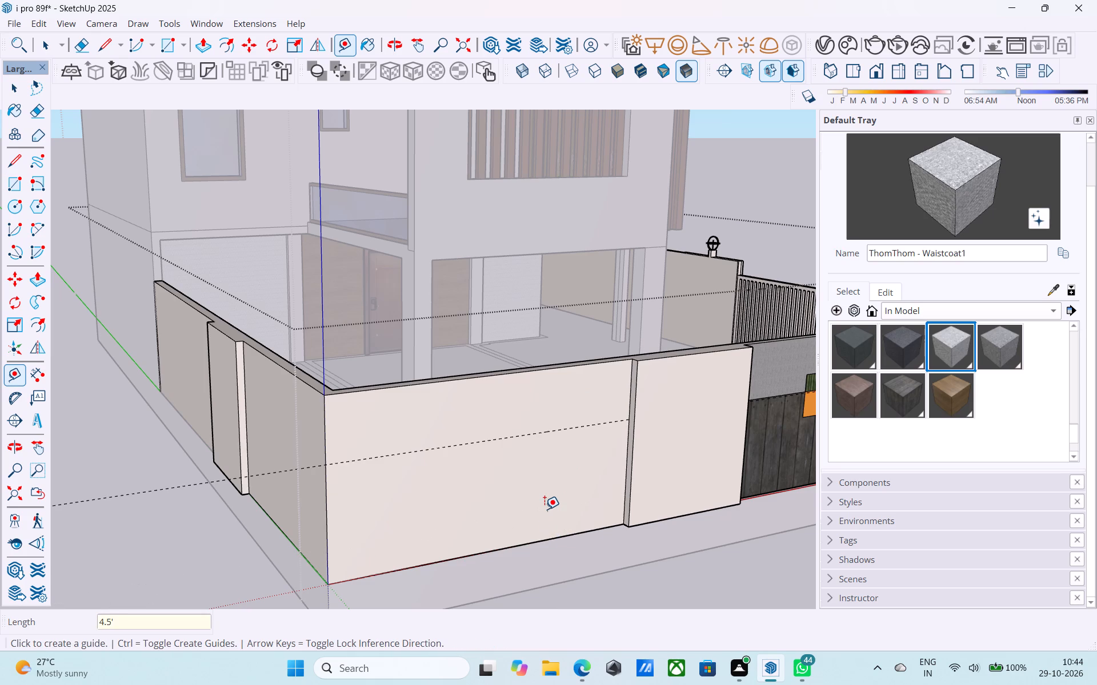
Draw a line along the guide across the full width of the plain recessed wall section.
scroll(545, 509, up, 1)
key(l)
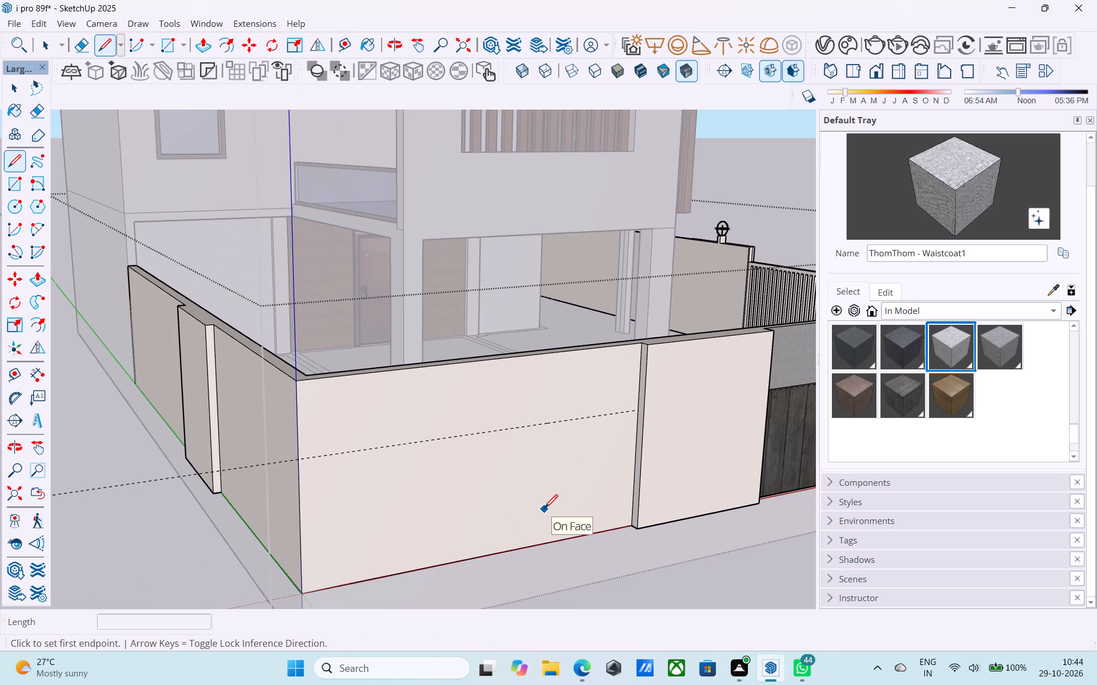
click(302, 458)
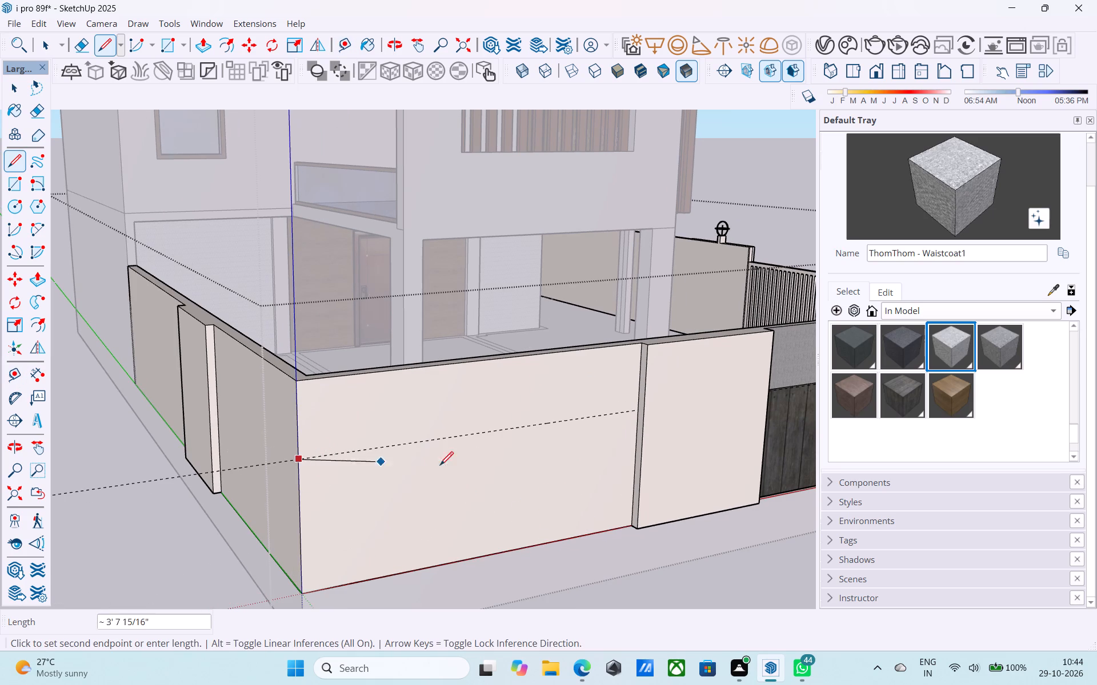
click(638, 408)
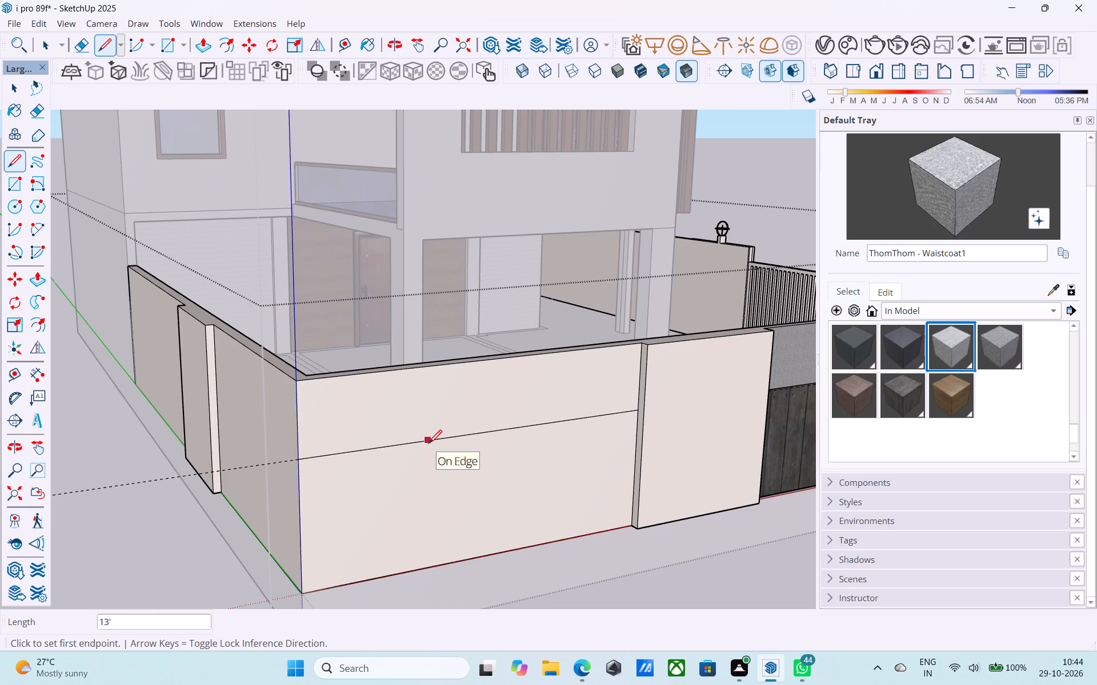
key(space)
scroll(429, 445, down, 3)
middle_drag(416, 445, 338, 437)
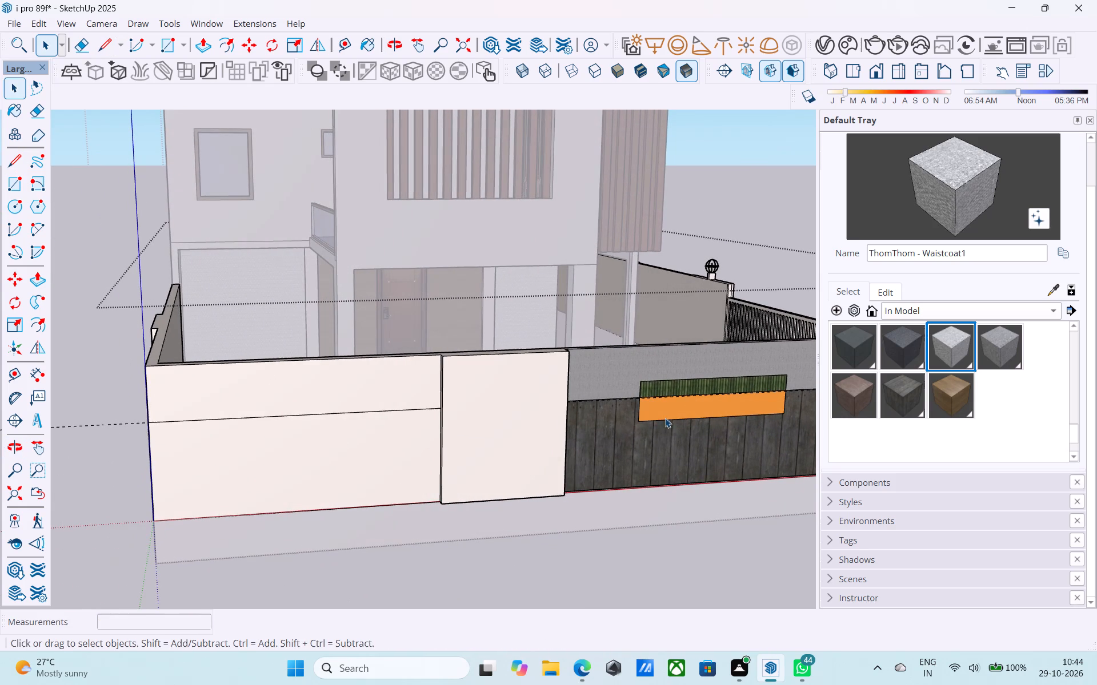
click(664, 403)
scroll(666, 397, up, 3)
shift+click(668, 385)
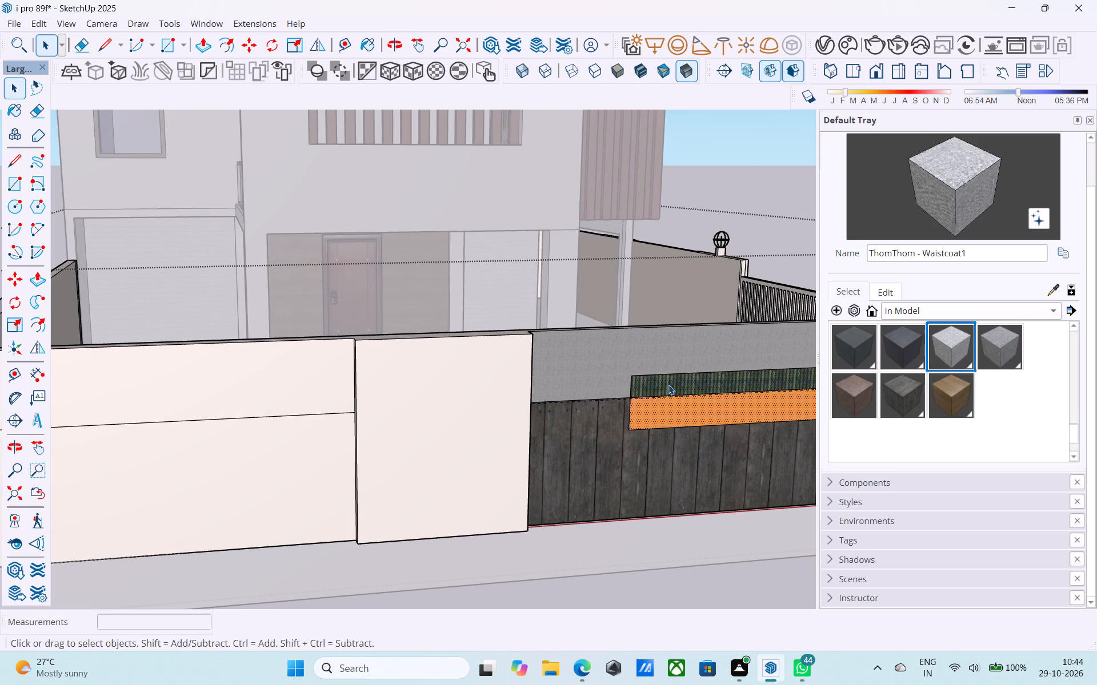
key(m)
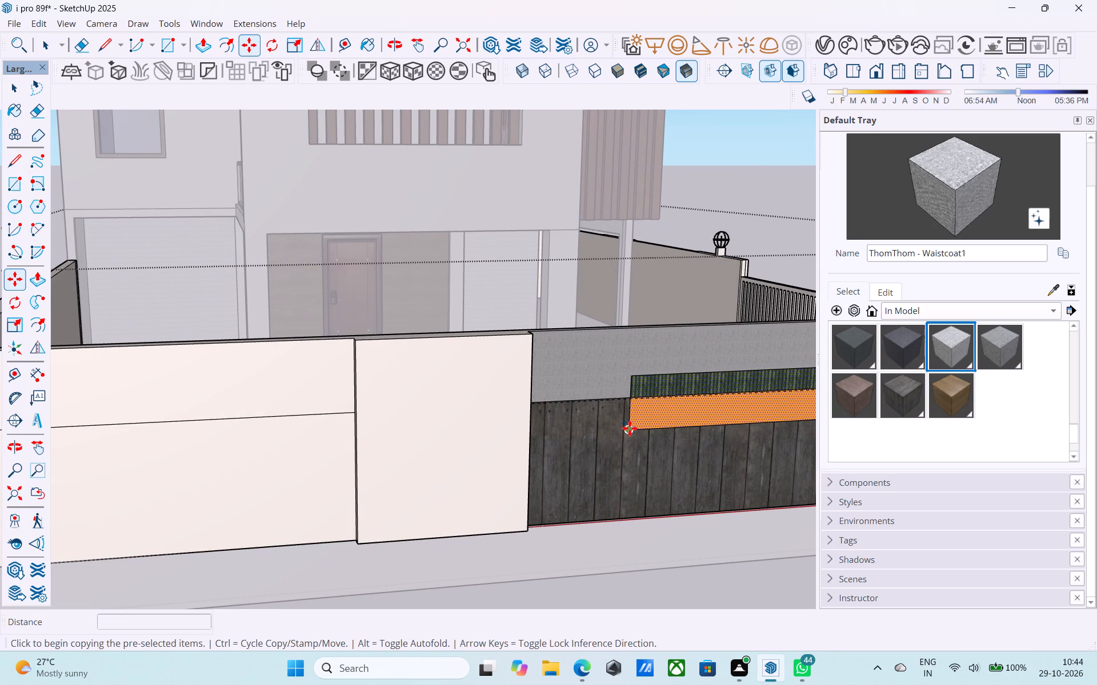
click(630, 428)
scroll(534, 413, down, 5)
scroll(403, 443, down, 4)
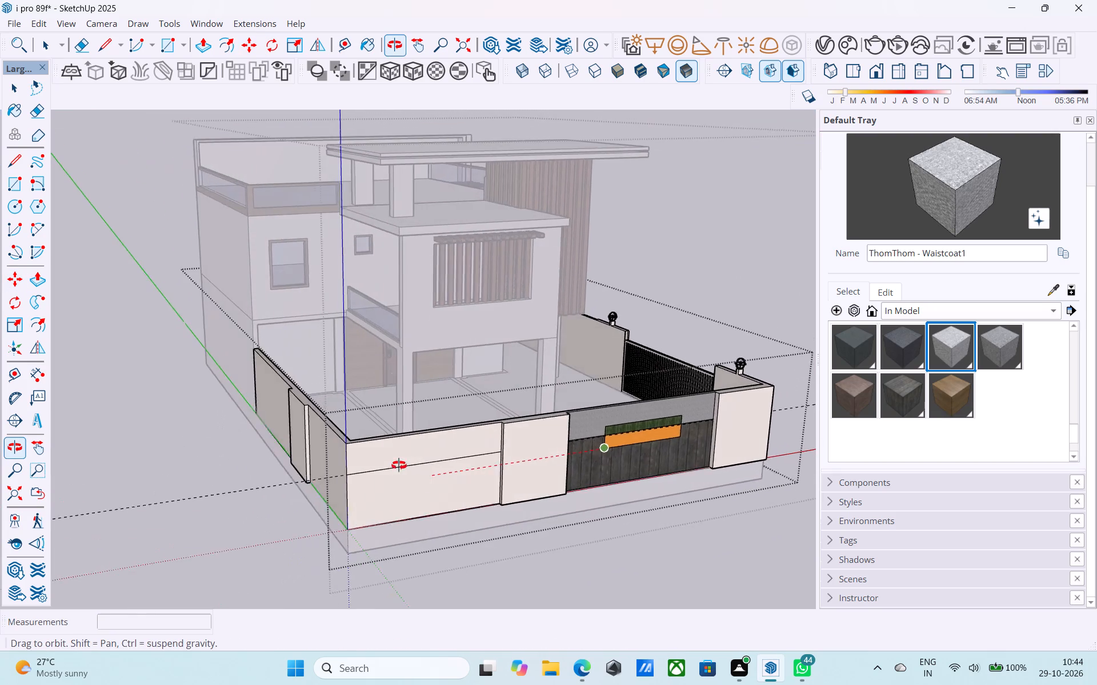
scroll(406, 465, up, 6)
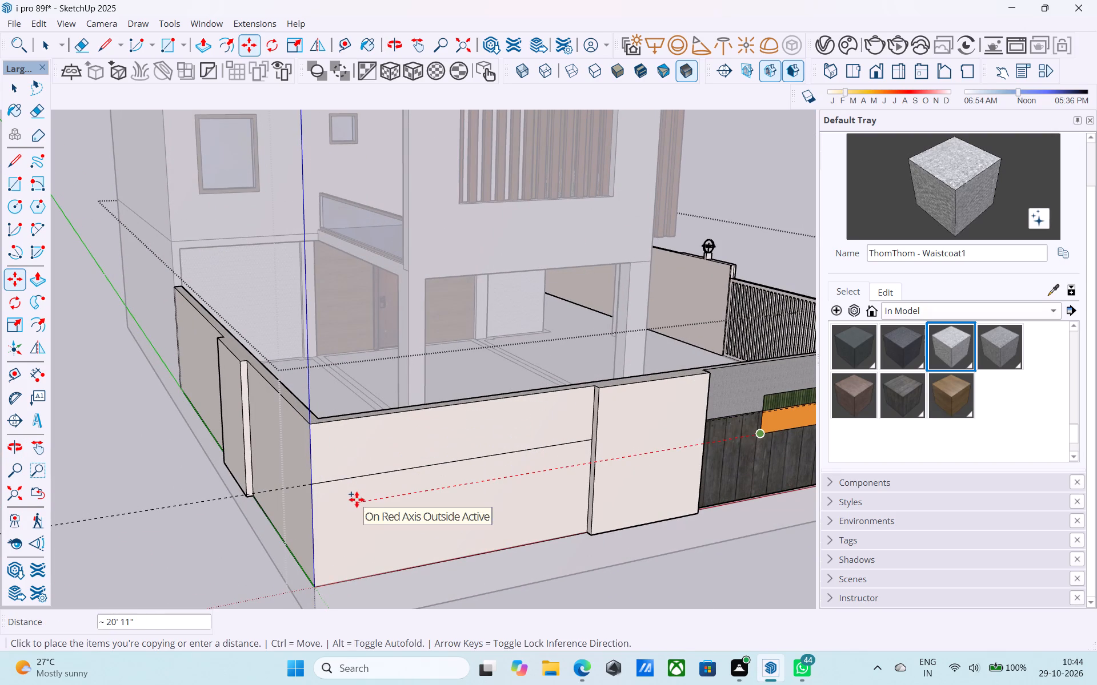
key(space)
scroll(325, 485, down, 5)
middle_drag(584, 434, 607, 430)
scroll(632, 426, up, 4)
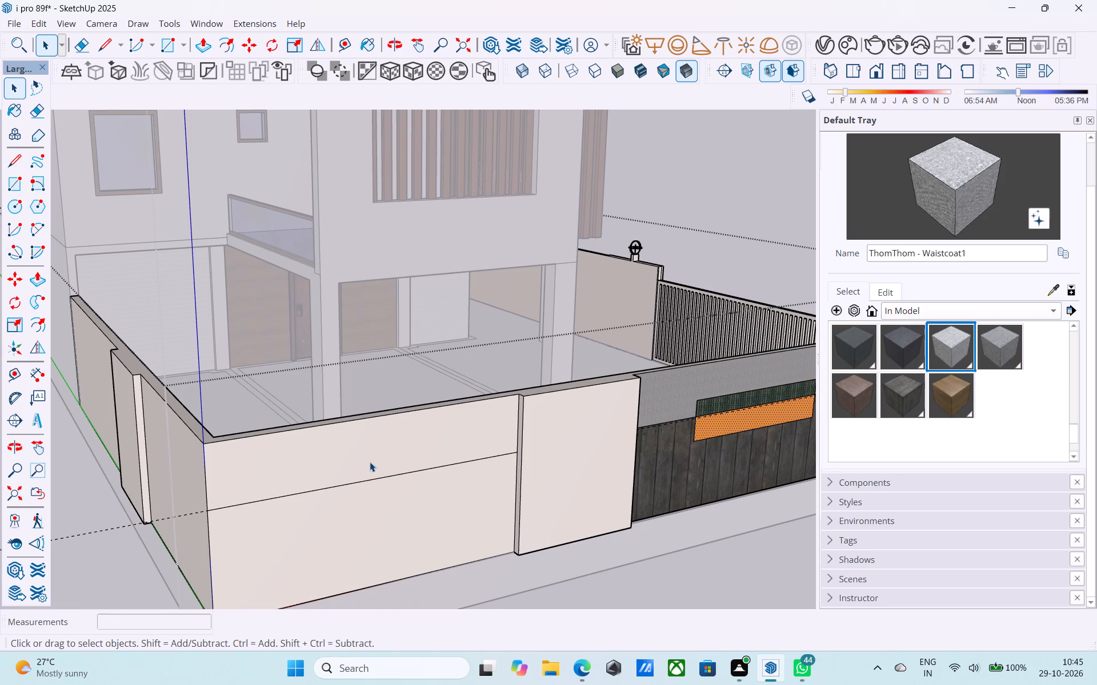
Draw a rectangle about 7' 6" by 2' 4" on the plain wall section, straddling the horizontal dividing line.
key(r)
scroll(372, 460, down, 4)
middle_drag(372, 460, 419, 434)
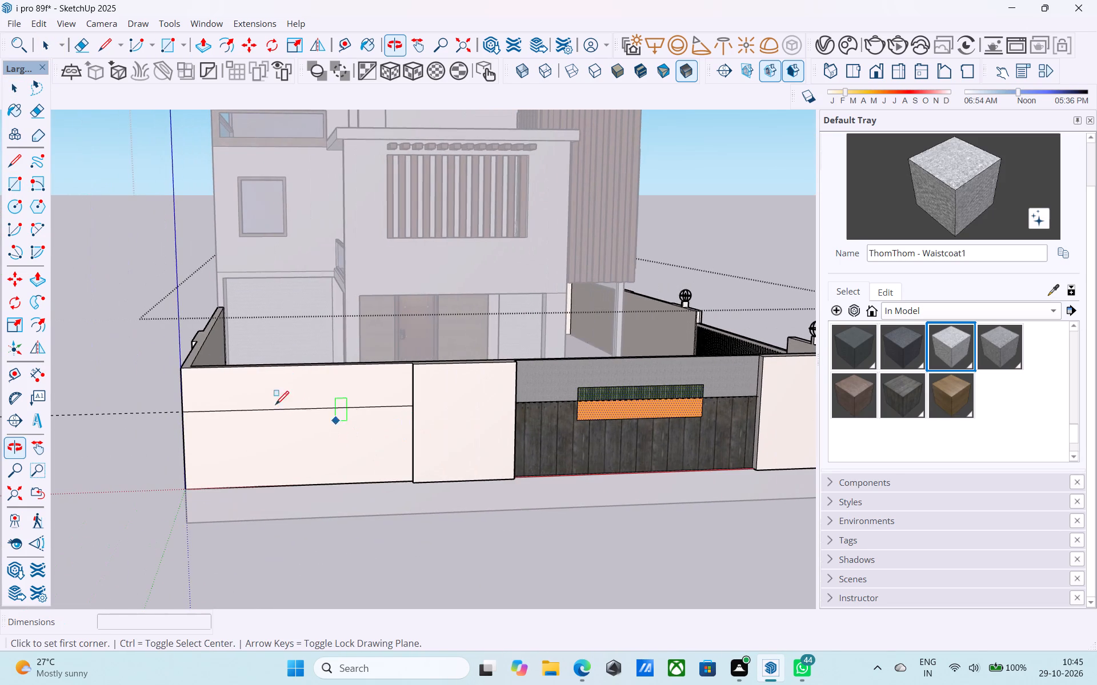
click(233, 393)
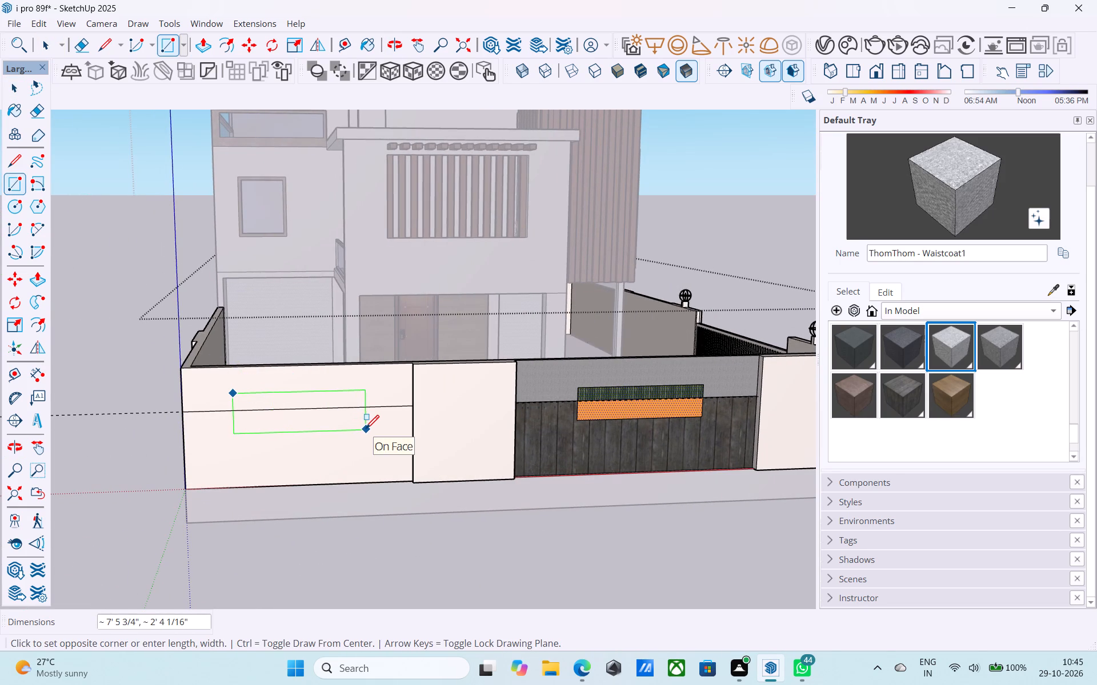
click(366, 430)
key(space)
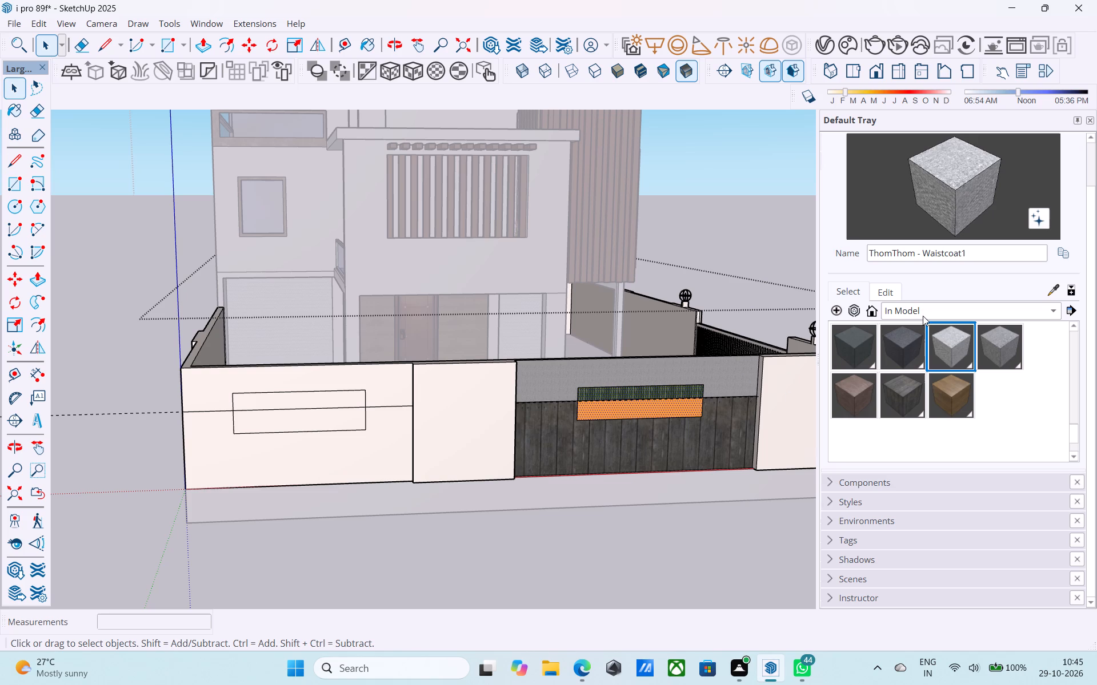
Paint the section's upper band with ThomThom - Waistcoat1 and its lower band with Wood_Planks_01_1K, leaving the rectangle unpainted.
click(943, 338)
click(388, 378)
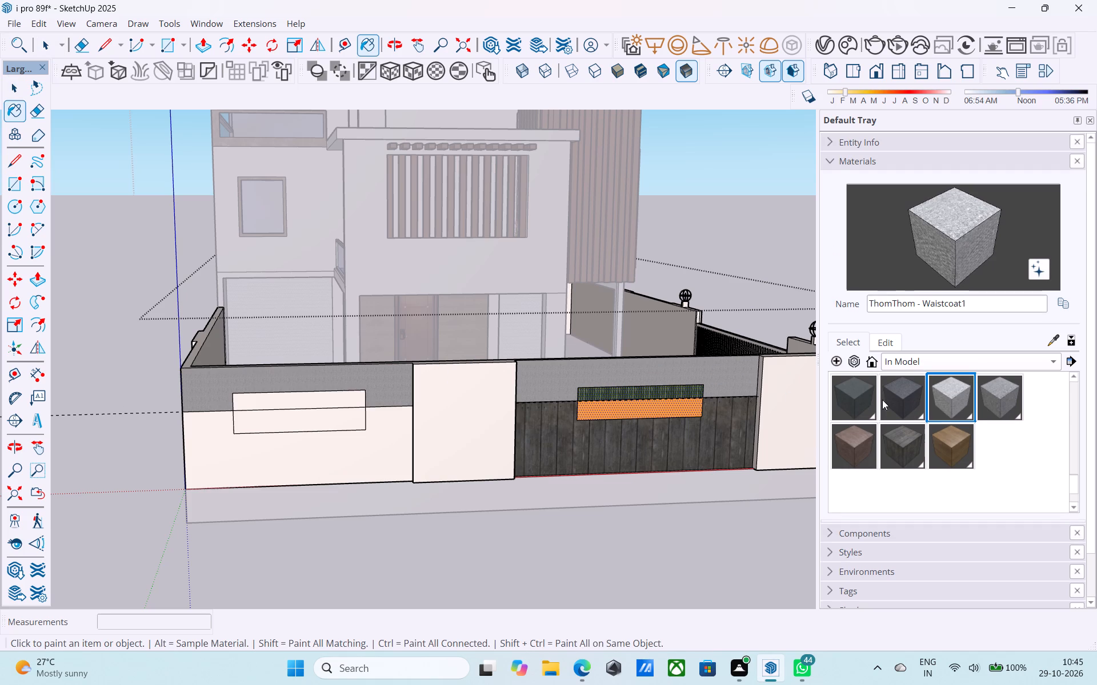
click(903, 446)
click(212, 456)
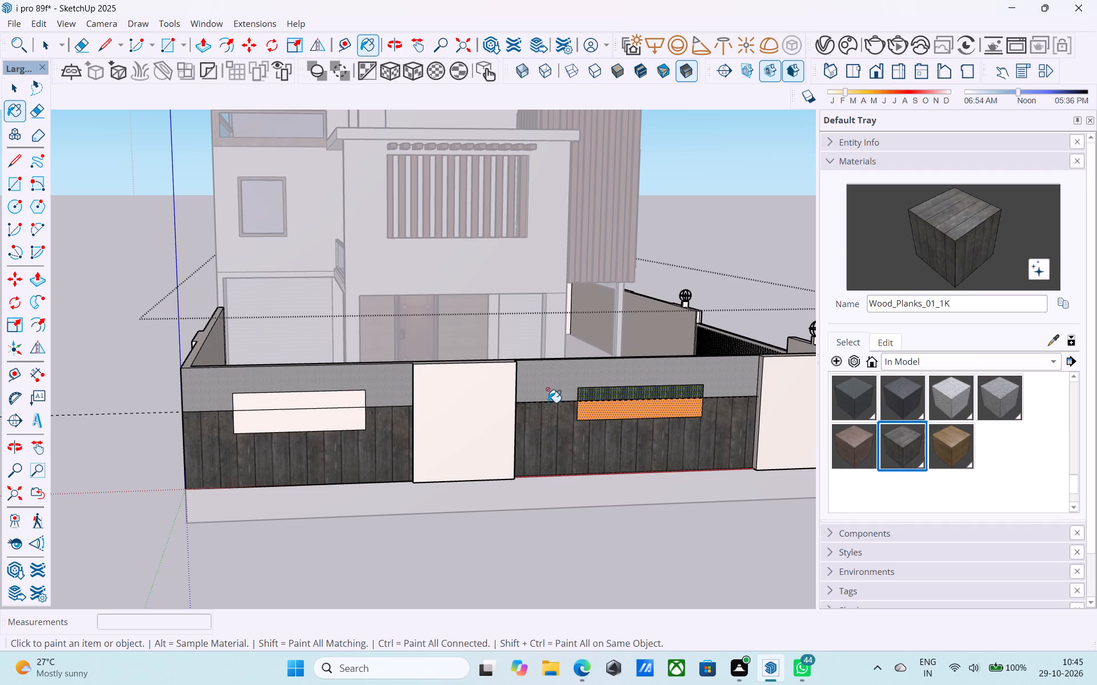
Paint both halves of the rectangle with the orange C04_Amber_Sunshine material.
scroll(934, 416, up, 8)
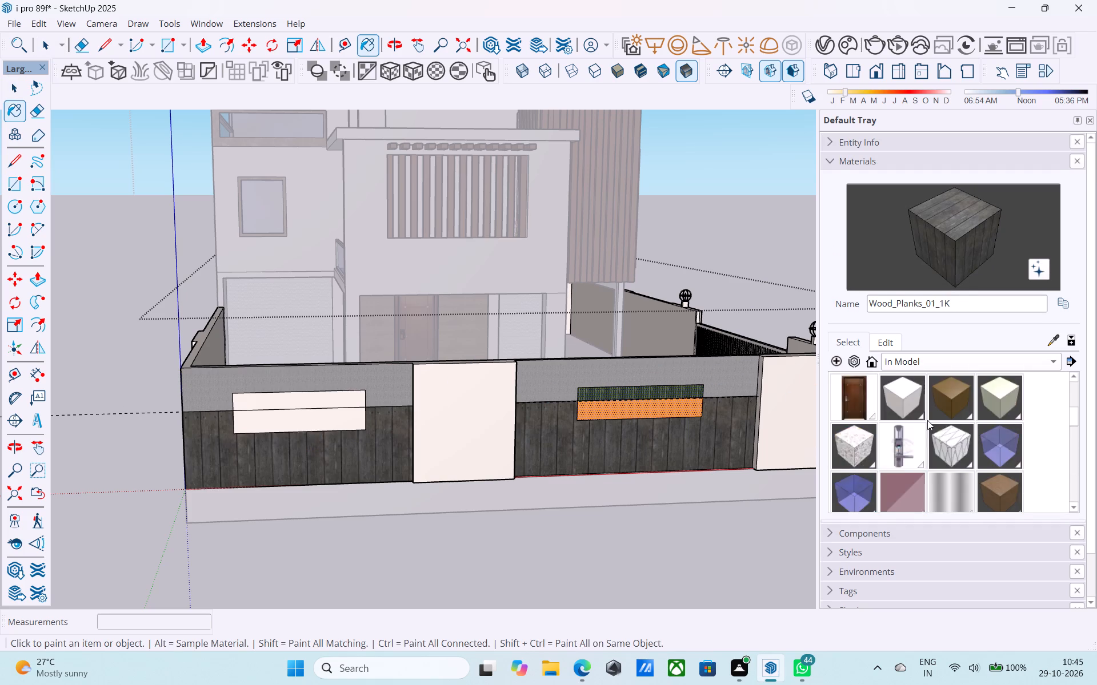
scroll(927, 420, up, 2)
click(887, 444)
click(304, 404)
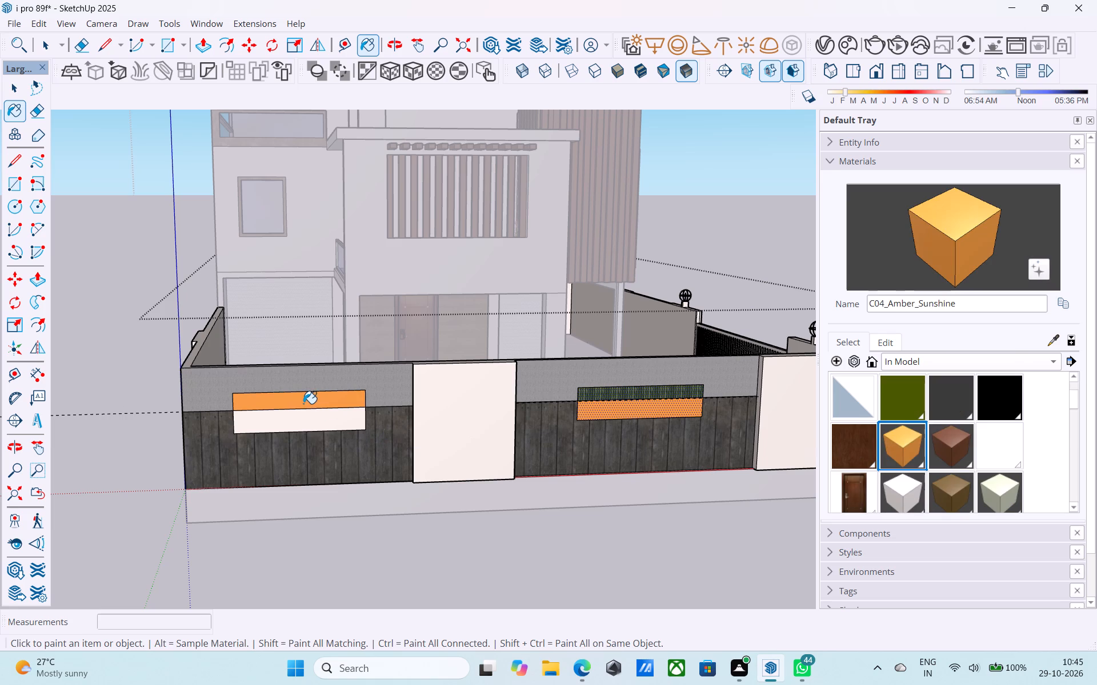
click(301, 429)
Paint the upper half of the orange rectangle with the green Roofing_02_1K material.
scroll(863, 389, down, 2)
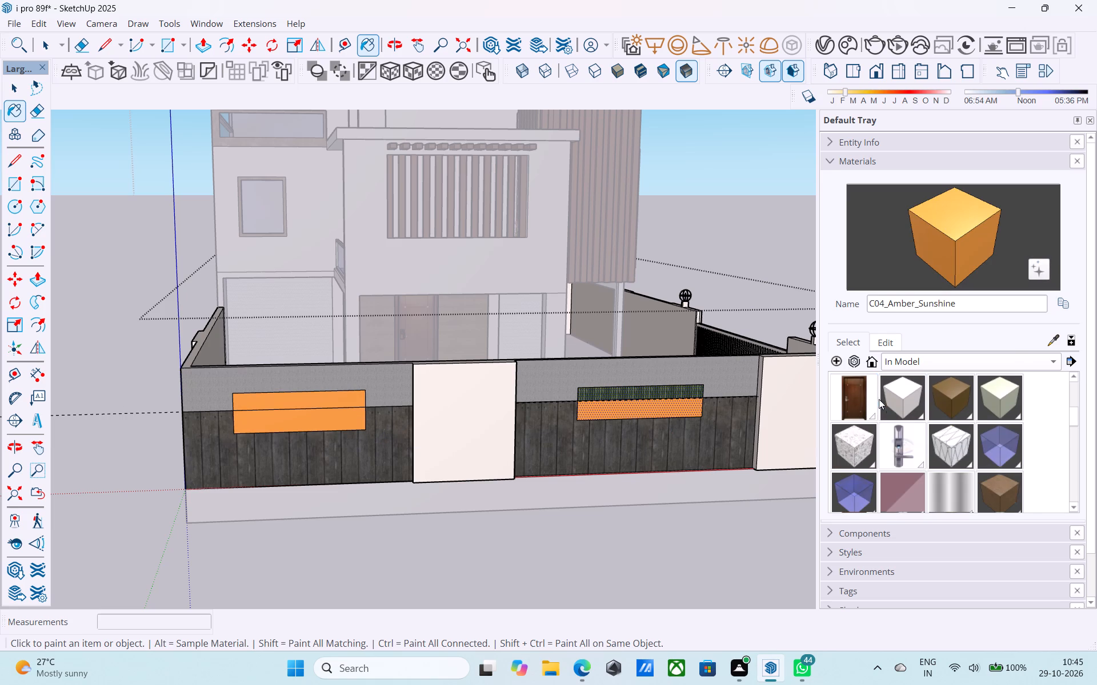
scroll(879, 399, down, 1)
click(900, 478)
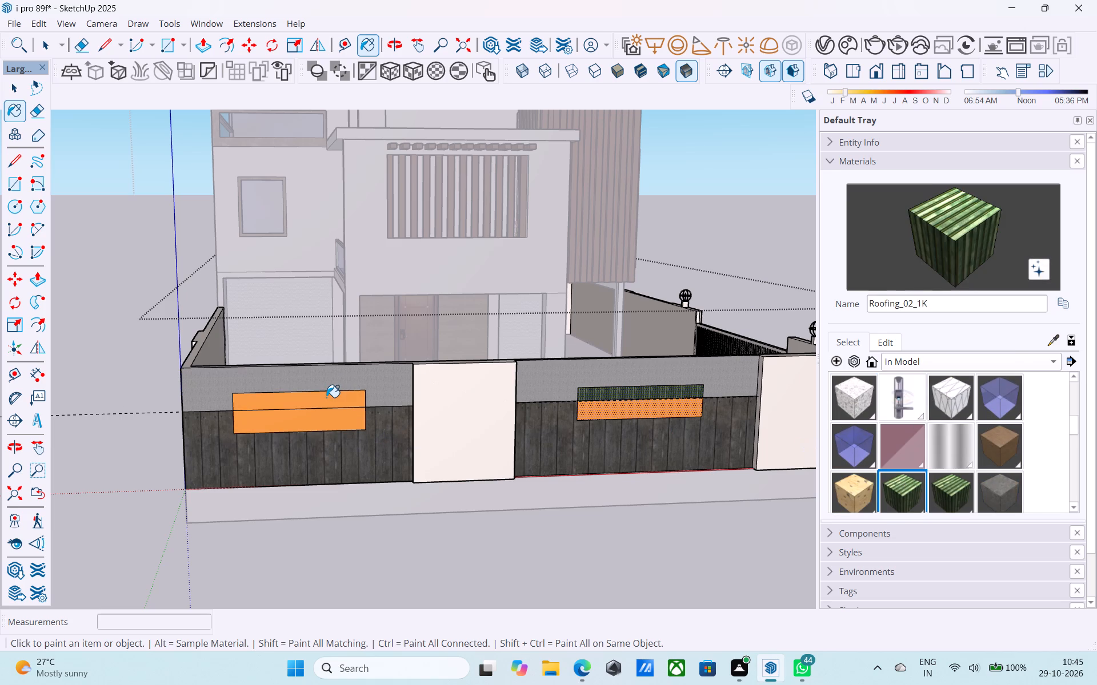
click(326, 397)
Save the model, purging its unused items.
key(ctrl+s)
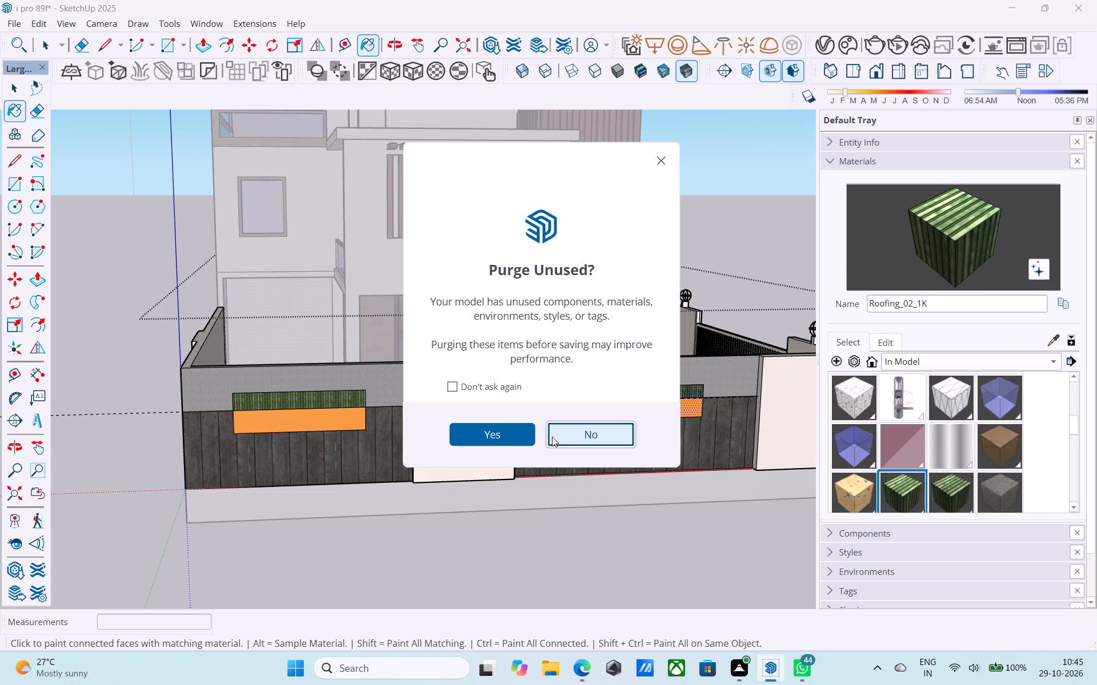
click(495, 431)
key(space)
scroll(495, 428, down, 8)
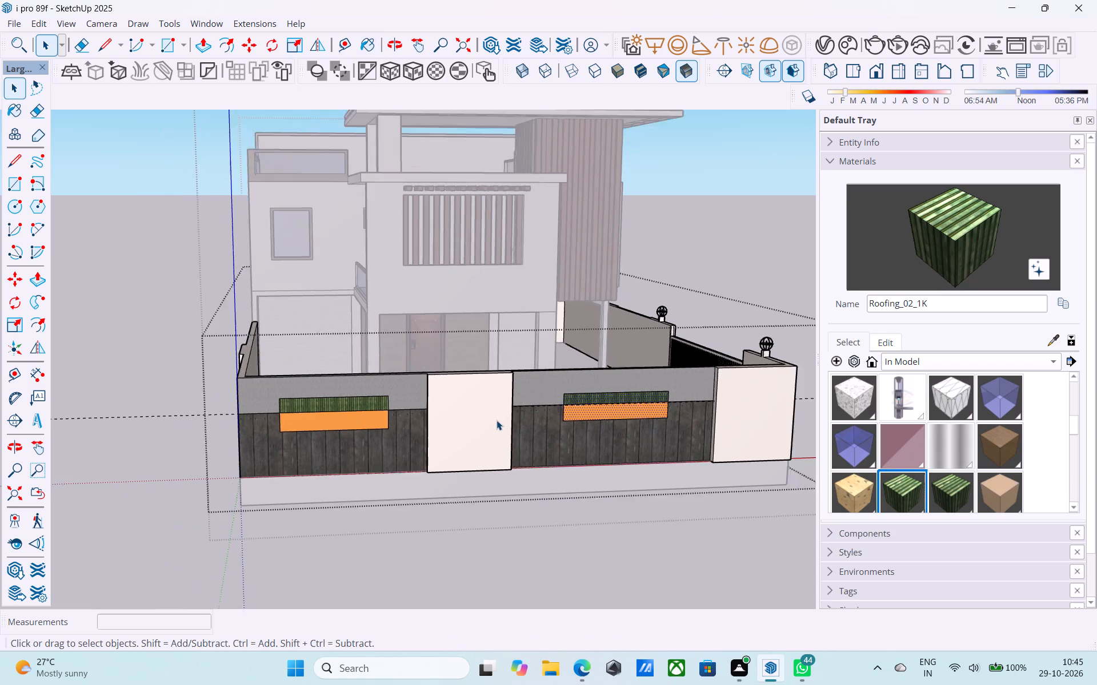
Save the model and leave the boundary wall group.
scroll(497, 420, down, 5)
middle_drag(539, 412, 454, 398)
scroll(386, 400, up, 3)
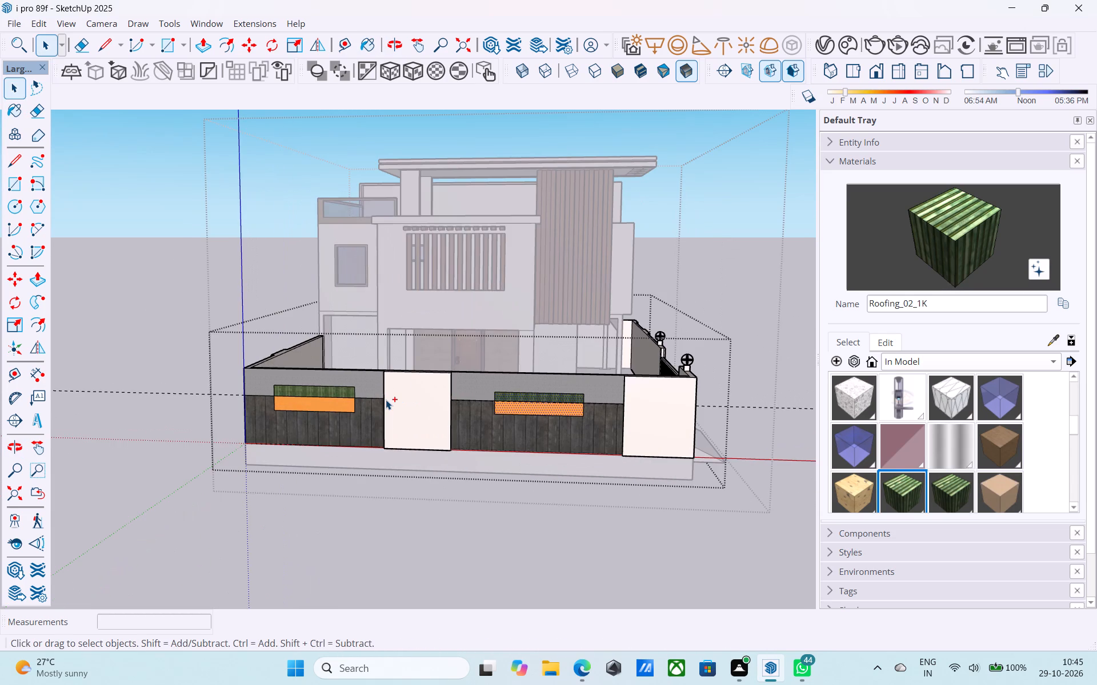
key(ctrl+s)
middle_drag(635, 389, 414, 397)
scroll(407, 392, down, 3)
shift+middle_drag(445, 391, 481, 380)
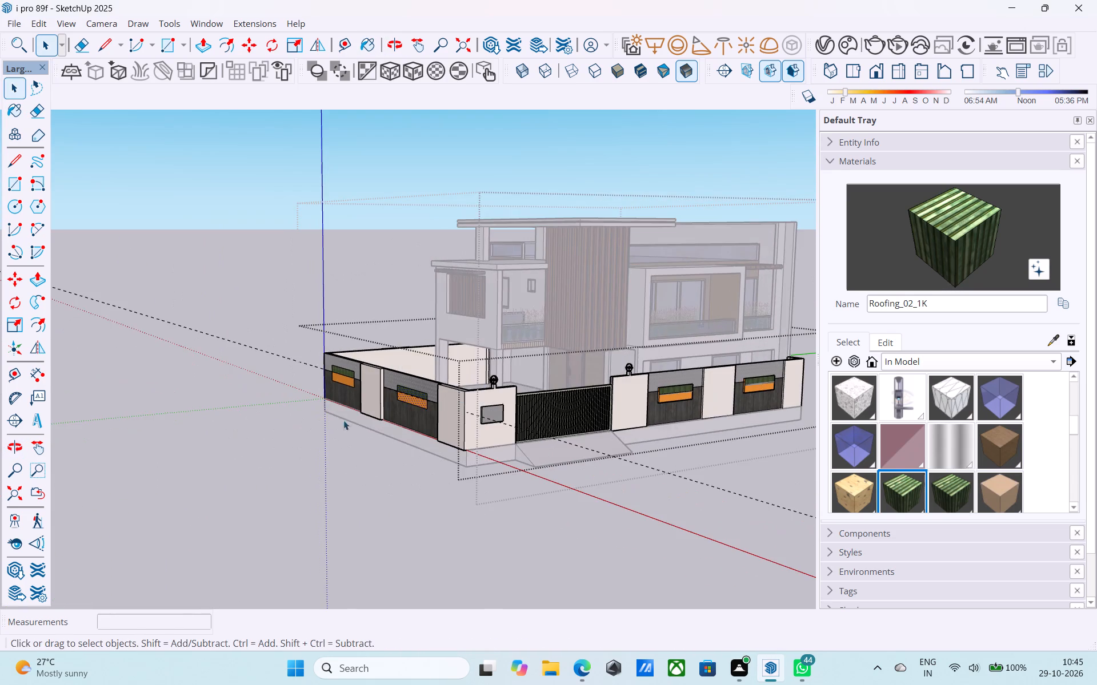
click(272, 421)
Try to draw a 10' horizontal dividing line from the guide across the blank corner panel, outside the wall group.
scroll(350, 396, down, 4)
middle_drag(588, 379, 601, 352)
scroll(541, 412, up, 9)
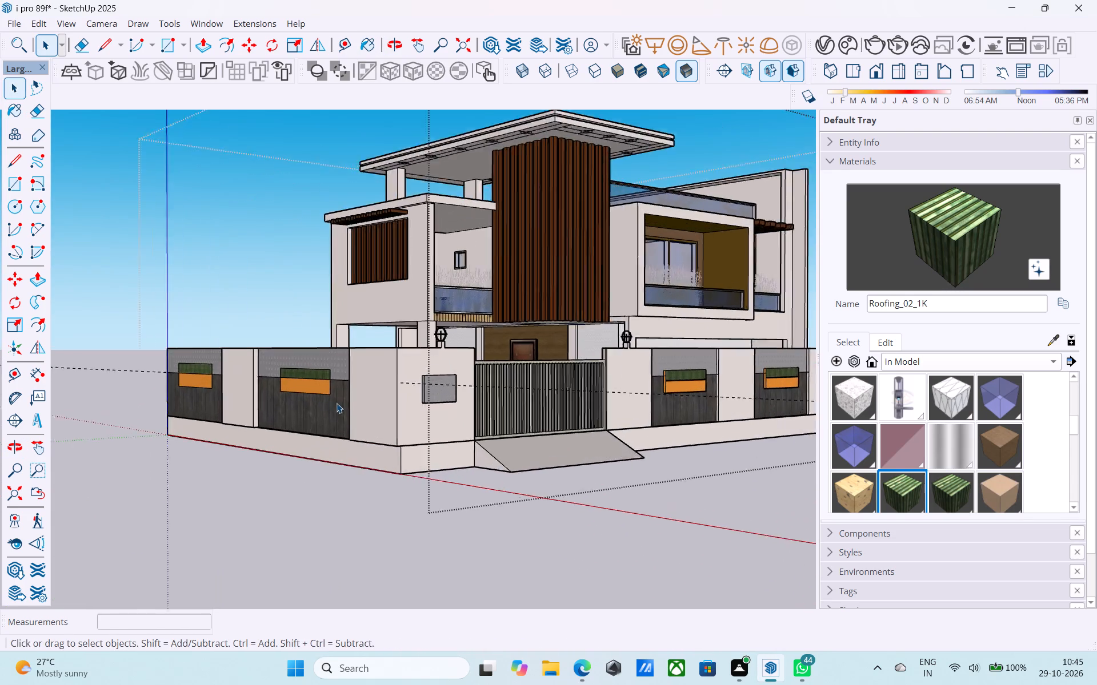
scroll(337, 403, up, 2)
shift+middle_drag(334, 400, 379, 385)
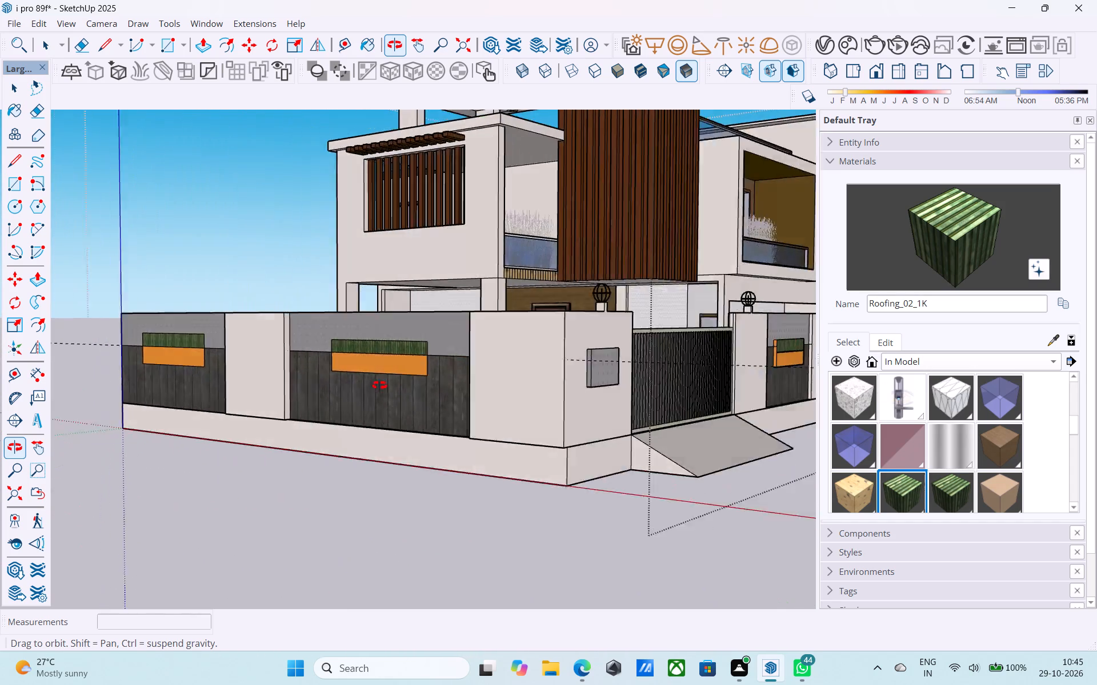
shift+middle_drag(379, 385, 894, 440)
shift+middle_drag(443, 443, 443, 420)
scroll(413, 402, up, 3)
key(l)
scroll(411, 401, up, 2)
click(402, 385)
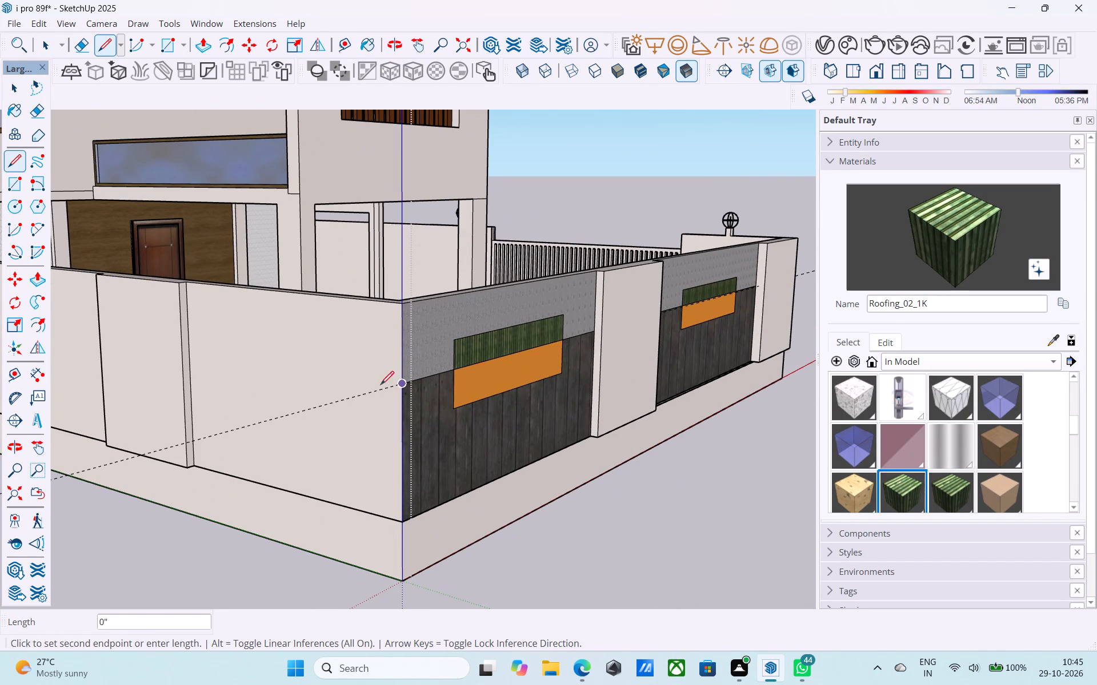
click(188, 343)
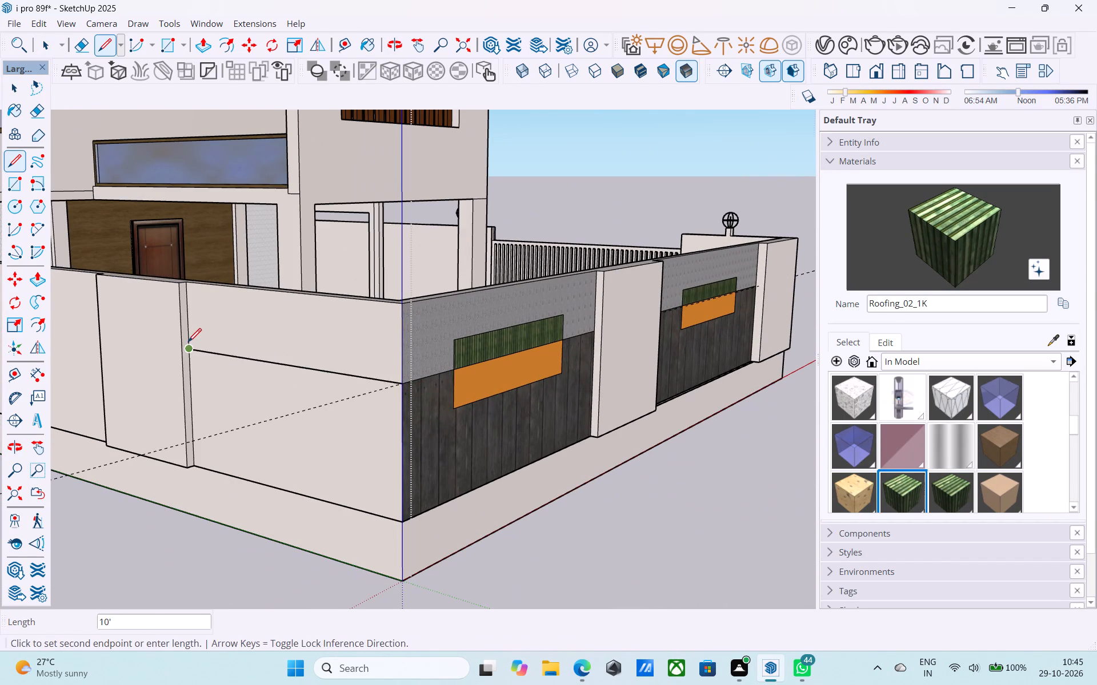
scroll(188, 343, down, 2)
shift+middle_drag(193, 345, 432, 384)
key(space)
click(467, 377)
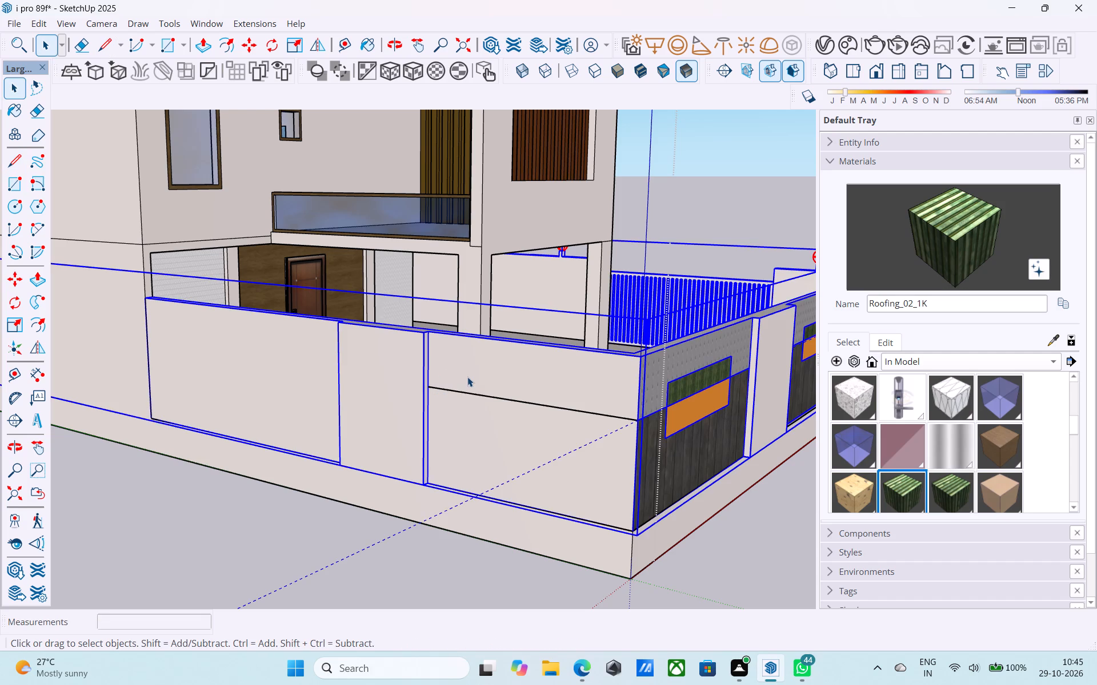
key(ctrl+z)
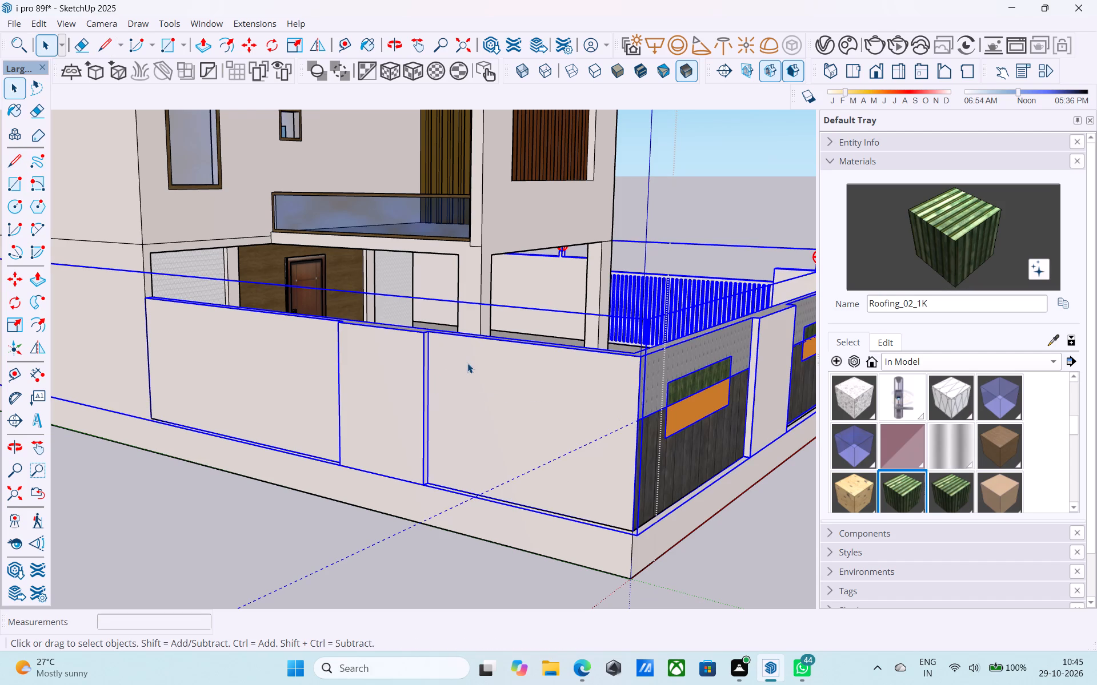
Inside the boundary wall group, draw horizontal dividing lines across both blank recessed panels, level with the adjoining wall's cladding division.
double_click(467, 363)
click(475, 389)
scroll(526, 394, up, 1)
key(l)
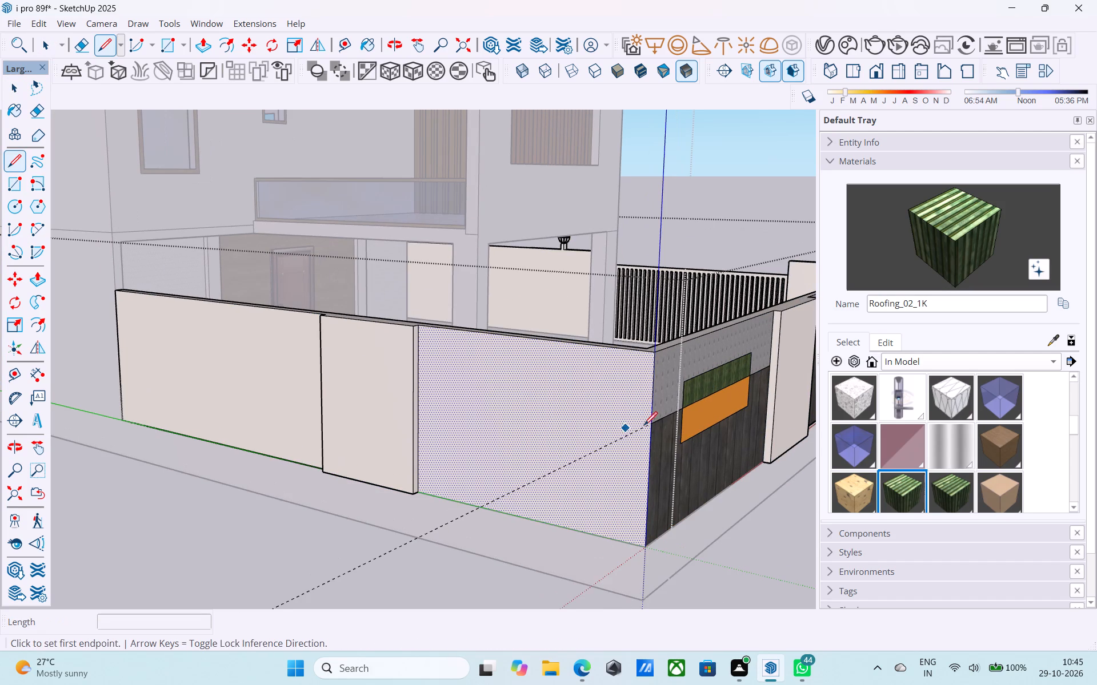
click(651, 425)
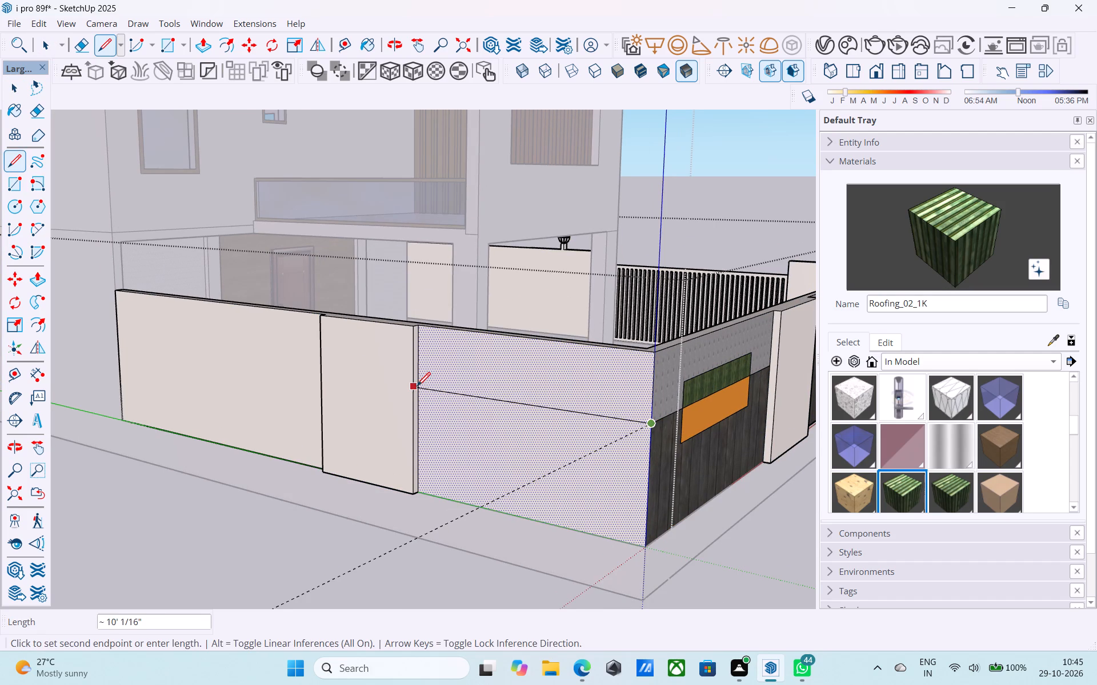
click(420, 384)
click(420, 384)
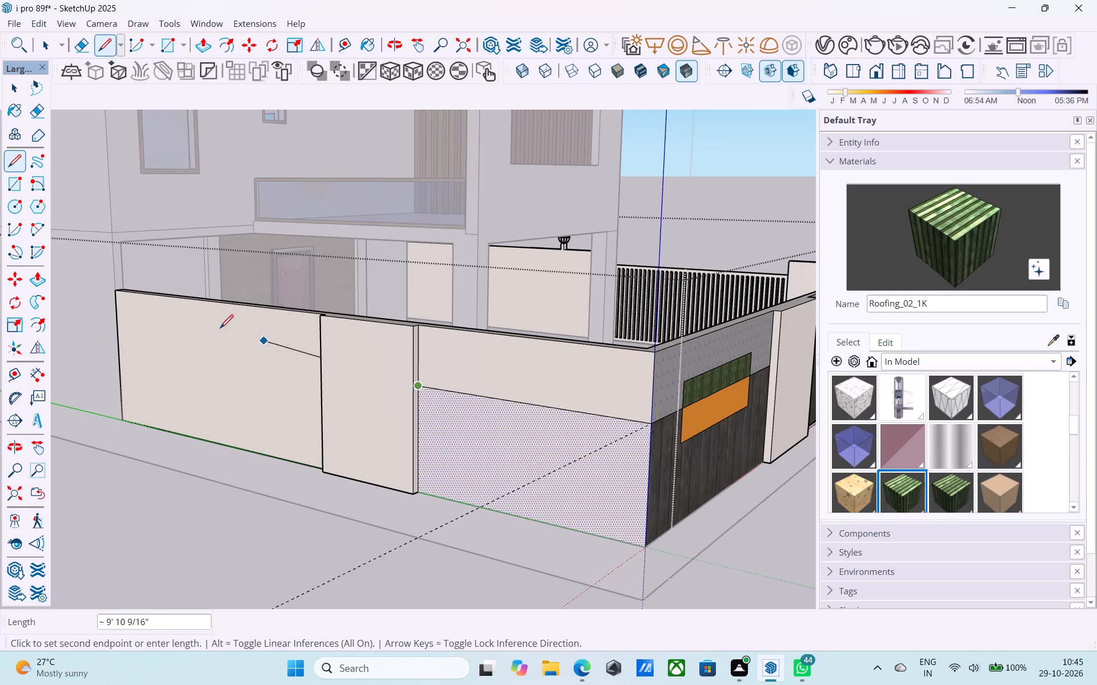
click(119, 337)
key(space)
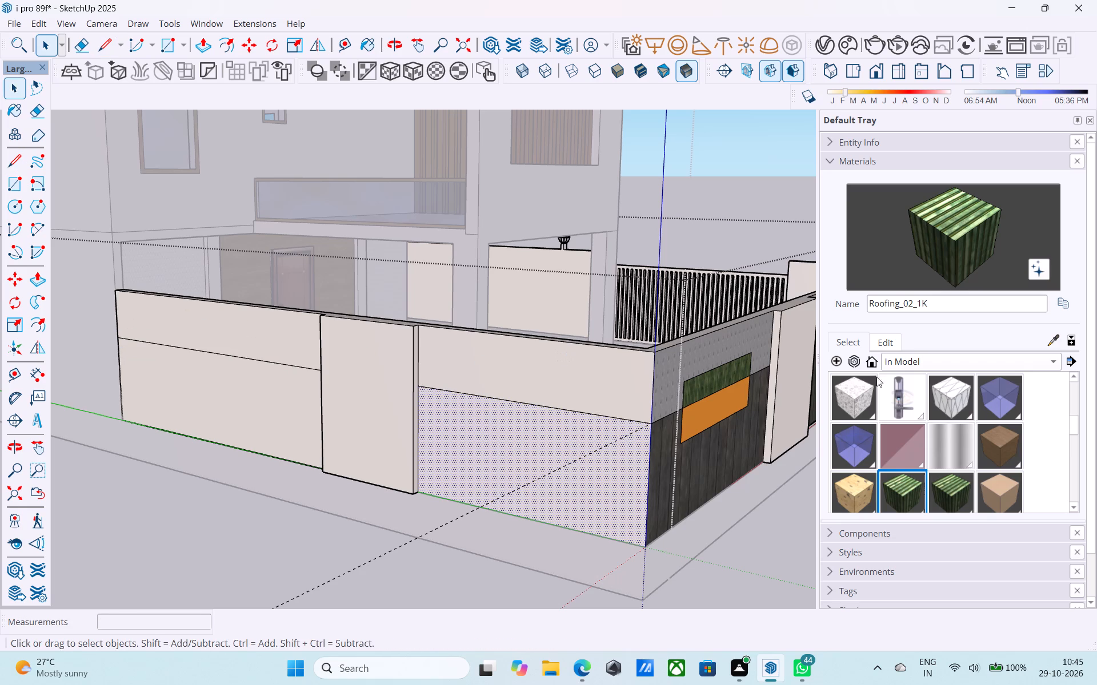
Paint the lower bands of both newly divided panels with the Wood_Planks_01_1K material.
scroll(940, 404, down, 9)
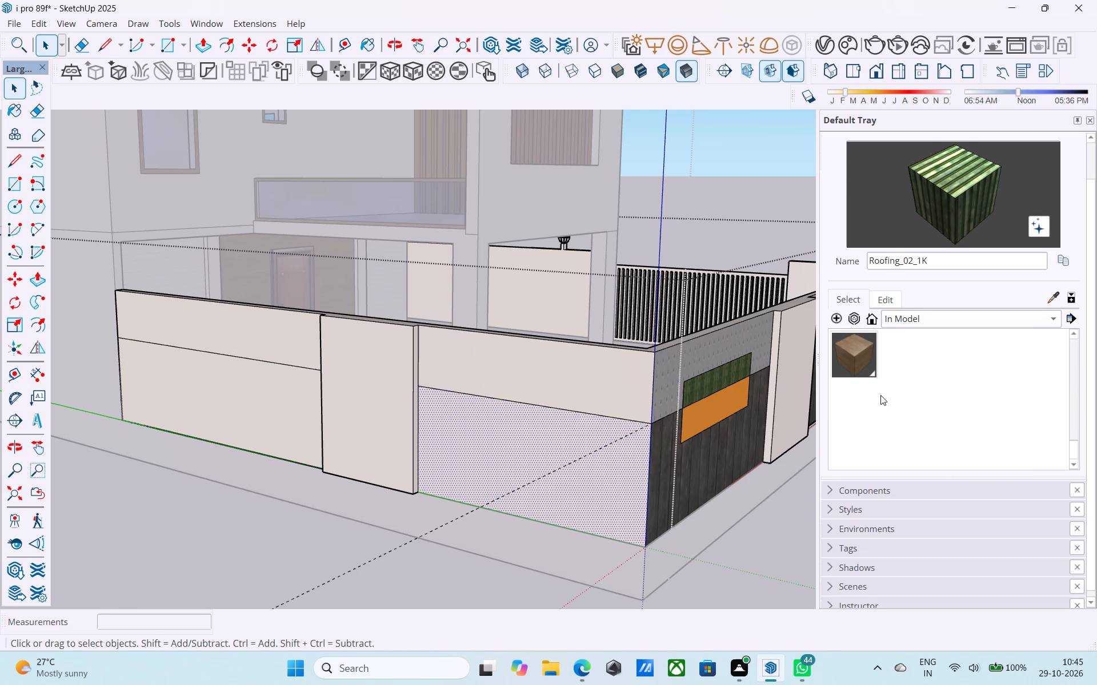
scroll(874, 380, up, 1)
click(995, 361)
click(589, 454)
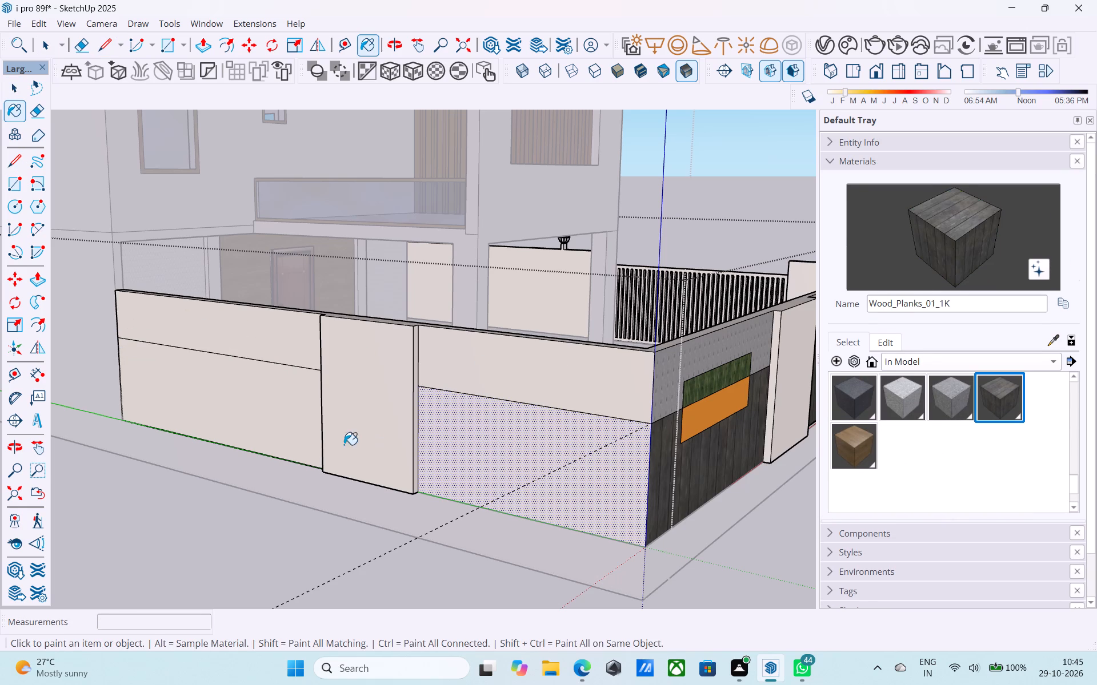
click(263, 396)
click(485, 450)
Paint the upper bands of both newly divided panels with the ThomThom - Waistcoat1 material.
scroll(482, 436, down, 3)
middle_drag(479, 435, 464, 426)
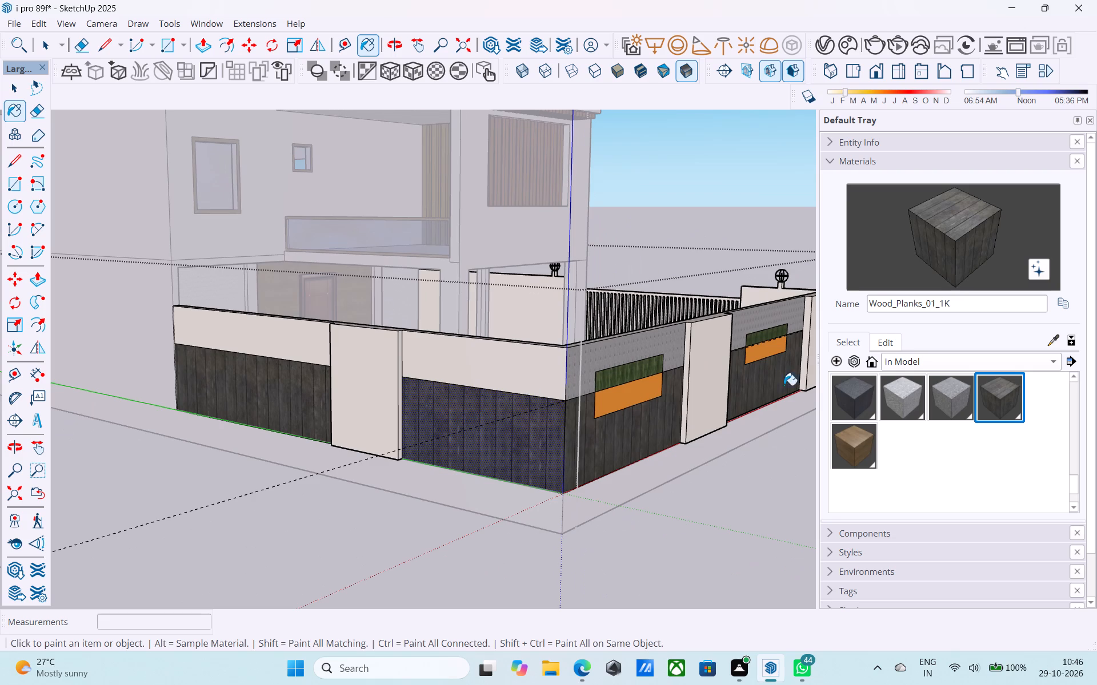
click(905, 395)
click(513, 378)
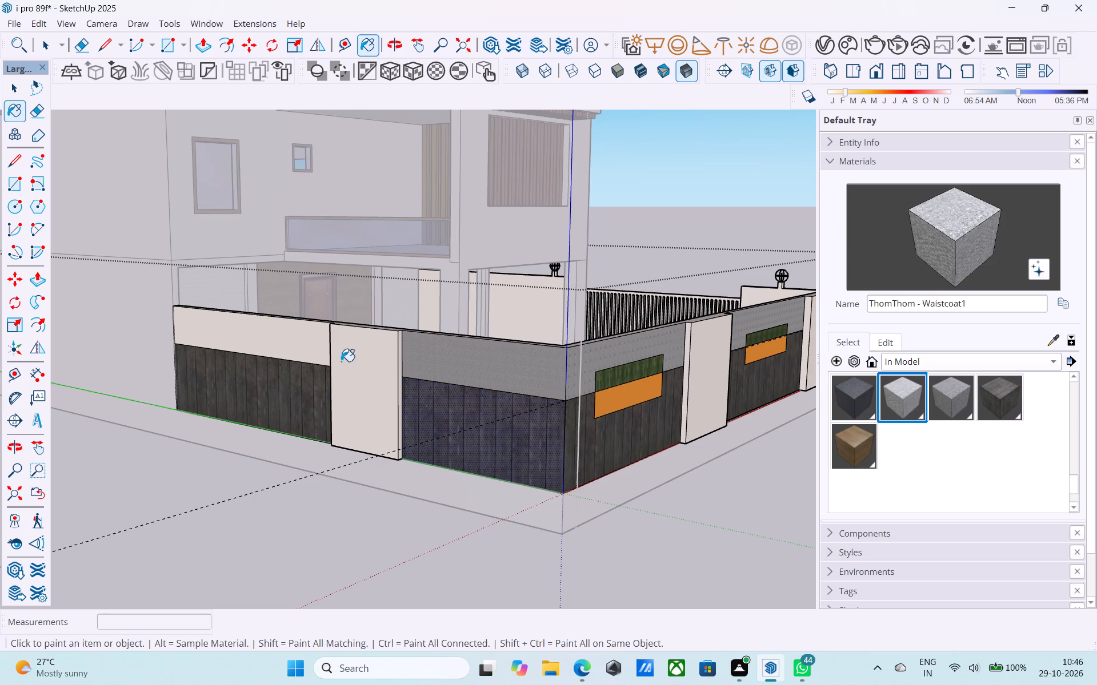
click(275, 344)
Examine the newly clad panels and how they meet the adjoining wall at the corner.
middle_drag(427, 364, 405, 397)
scroll(414, 412, down, 1)
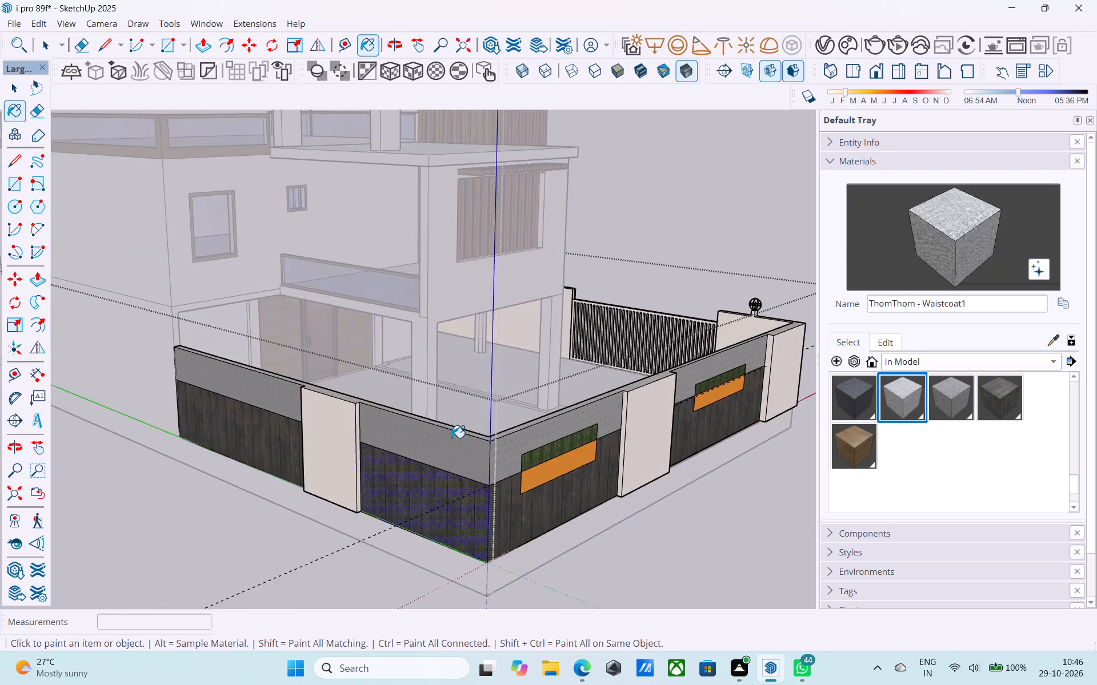
scroll(451, 438, down, 1)
scroll(493, 449, up, 13)
scroll(492, 465, down, 8)
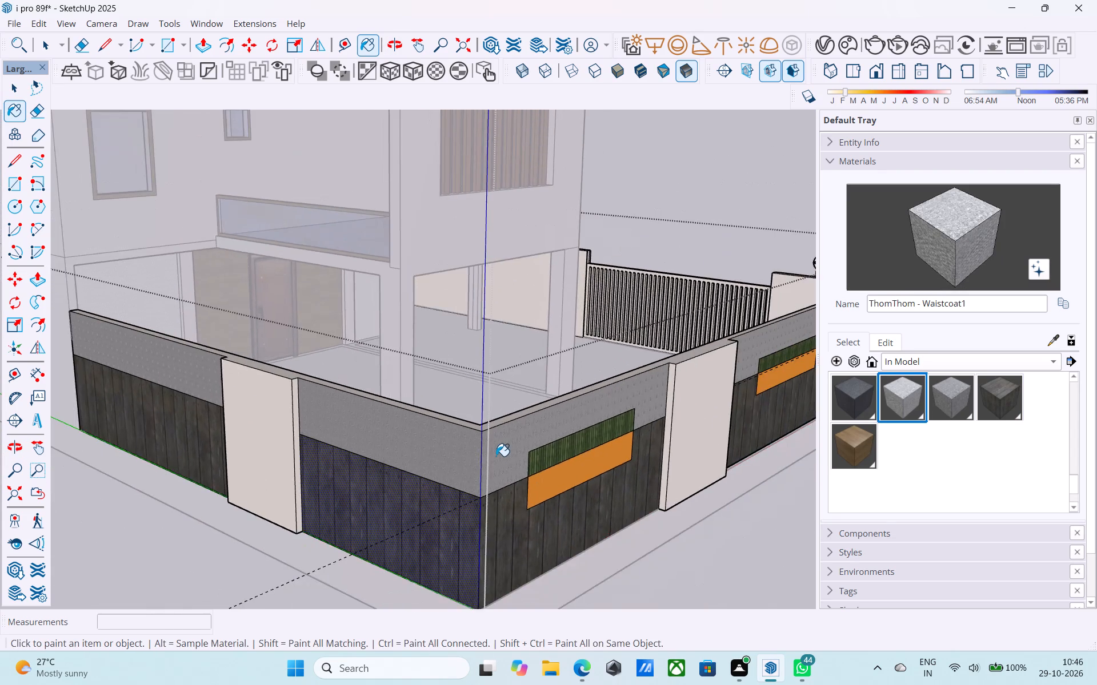
scroll(497, 455, down, 10)
middle_drag(499, 449, 471, 452)
scroll(509, 389, down, 4)
middle_drag(566, 401, 325, 379)
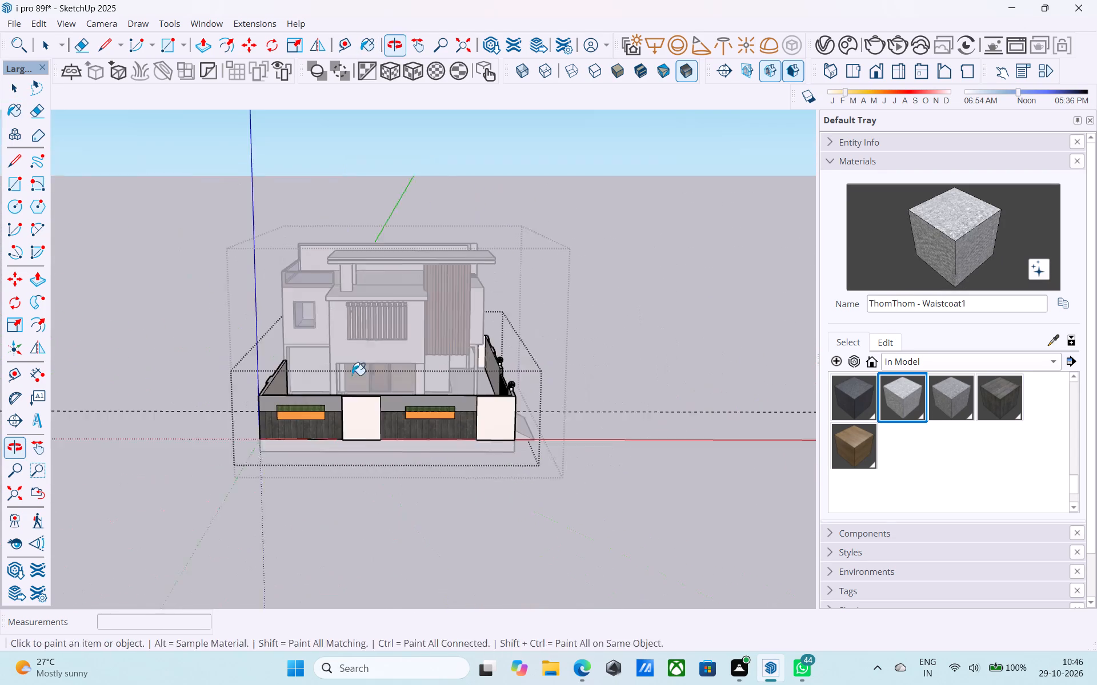
Leave the boundary wall group and save the model.
key(space)
middle_click(595, 295)
middle_drag(593, 295, 531, 303)
click(529, 307)
scroll(565, 279, down, 8)
middle_drag(618, 339, 534, 349)
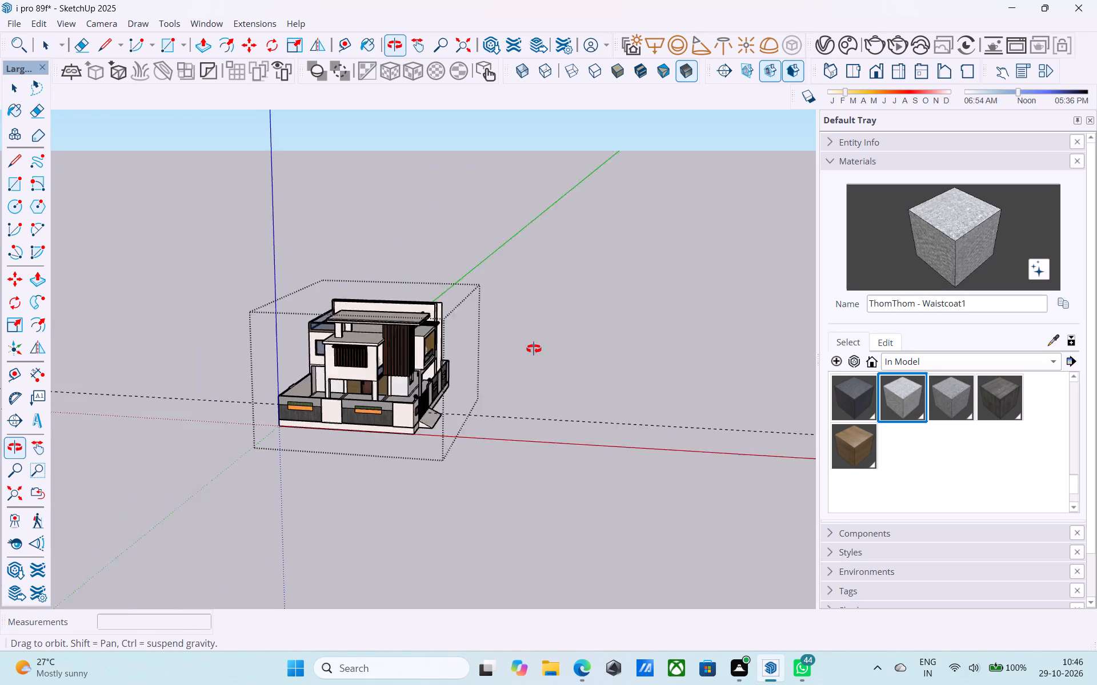
middle_drag(534, 349, 490, 345)
click(490, 344)
scroll(523, 344, up, 2)
click(523, 344)
scroll(523, 344, down, 3)
middle_drag(502, 350, 369, 337)
scroll(251, 370, up, 5)
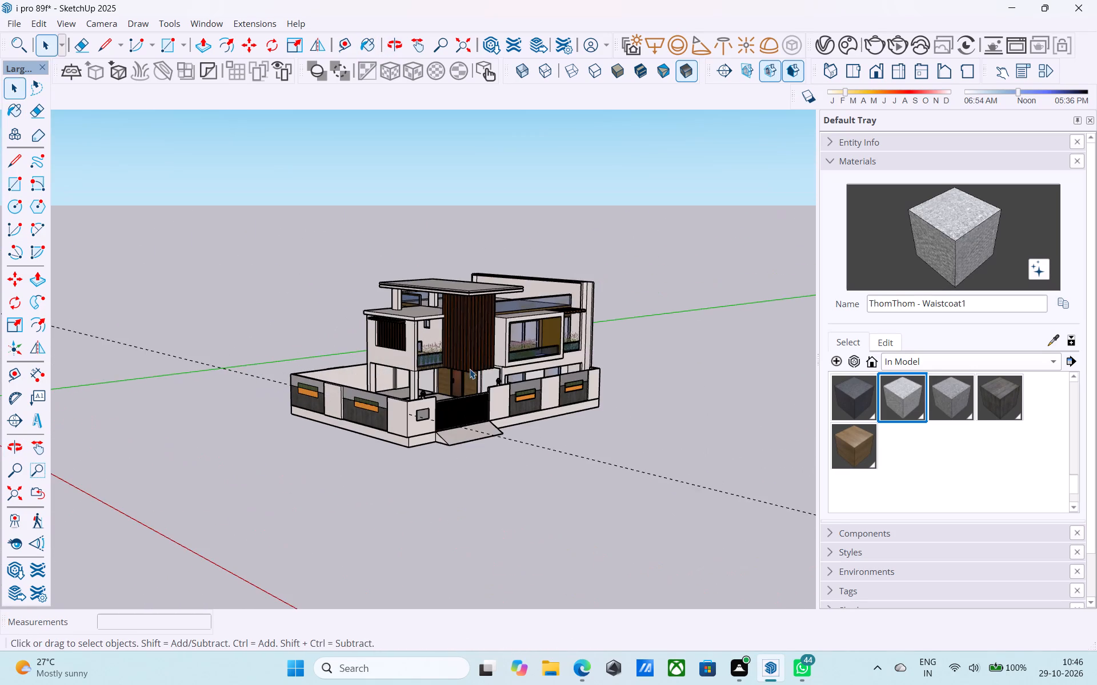
middle_drag(470, 369, 464, 342)
scroll(560, 330, up, 3)
key(ctrl+s)
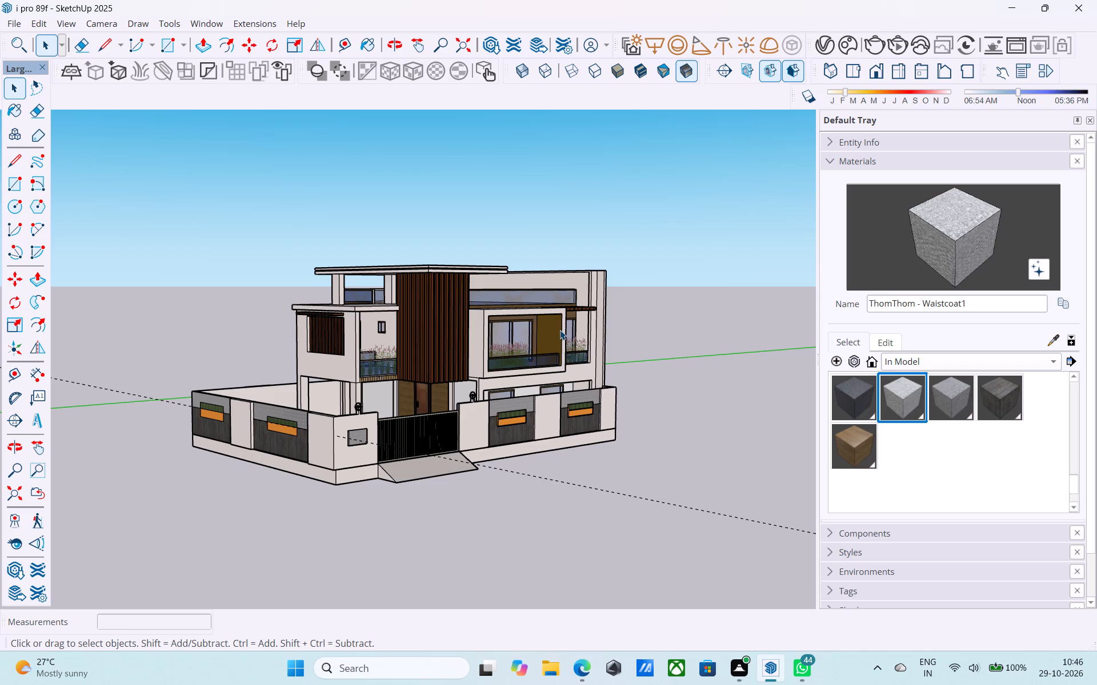
Review the whole house and its boundary wall cladding from above, the front and the side.
scroll(567, 324, down, 1)
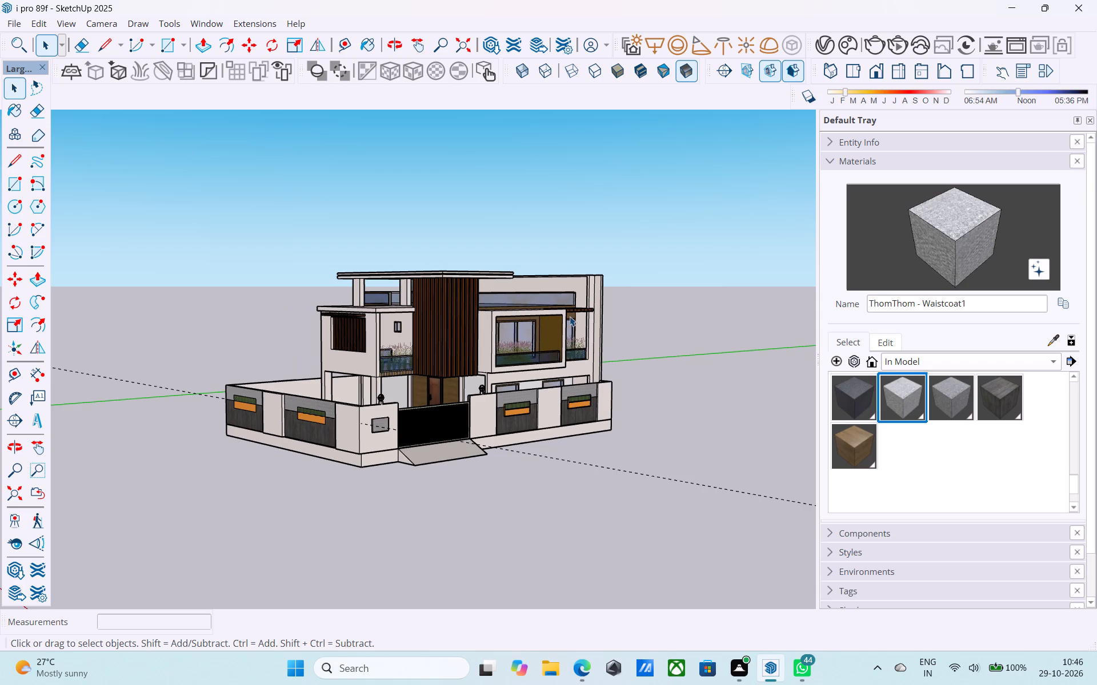
scroll(570, 316, down, 5)
middle_drag(570, 316, 592, 446)
scroll(573, 391, up, 2)
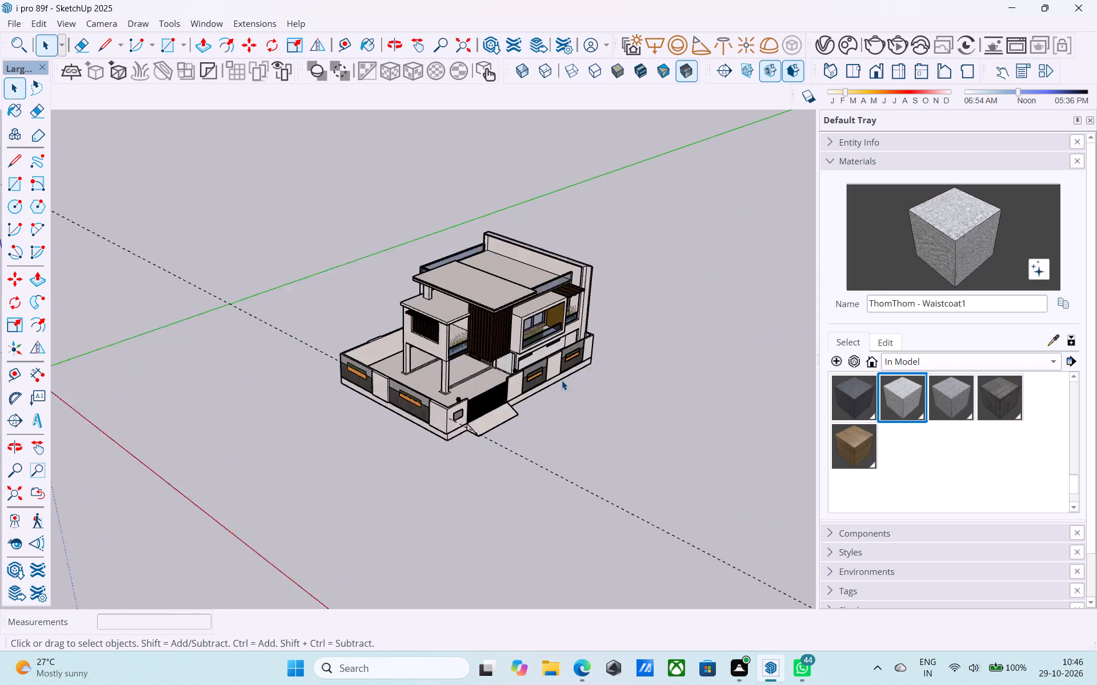
scroll(562, 380, up, 4)
scroll(493, 324, down, 1)
shift+middle_drag(493, 324, 525, 424)
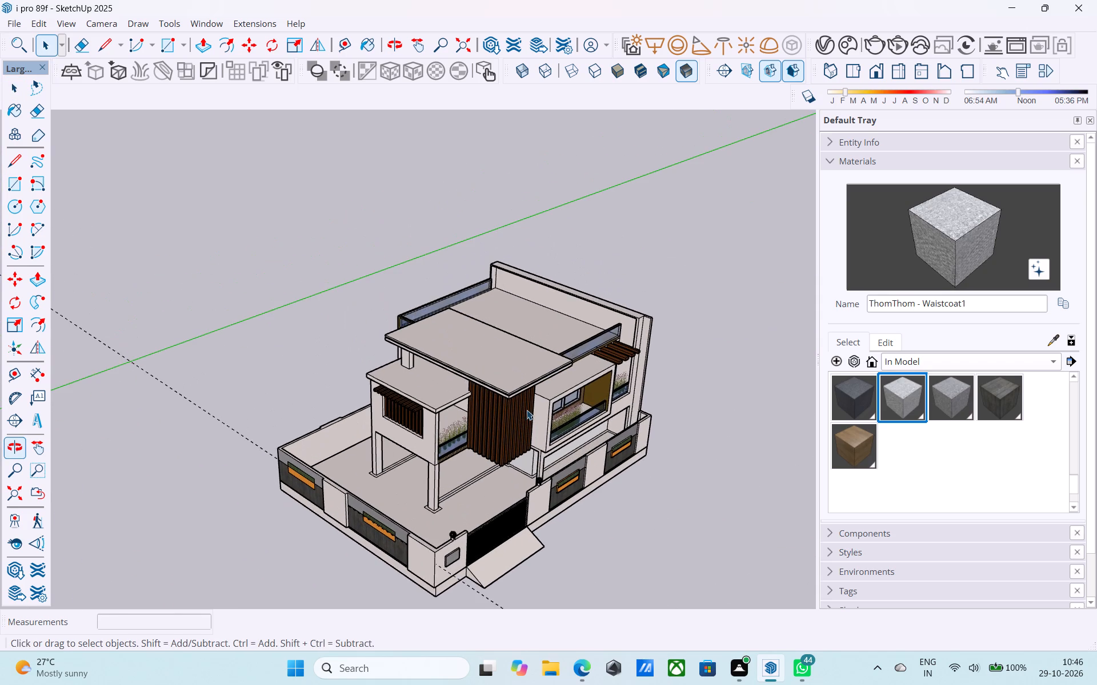
scroll(530, 393, up, 4)
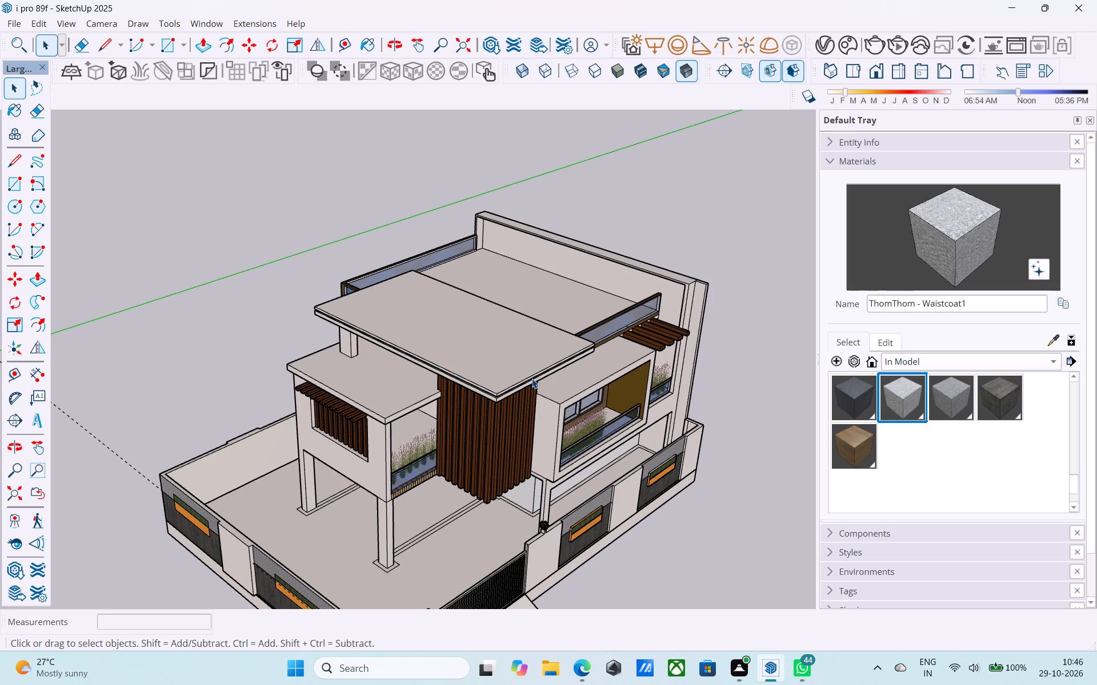
scroll(532, 378, down, 6)
middle_drag(531, 398, 515, 228)
scroll(623, 379, up, 5)
scroll(680, 388, down, 3)
middle_drag(670, 386, 283, 396)
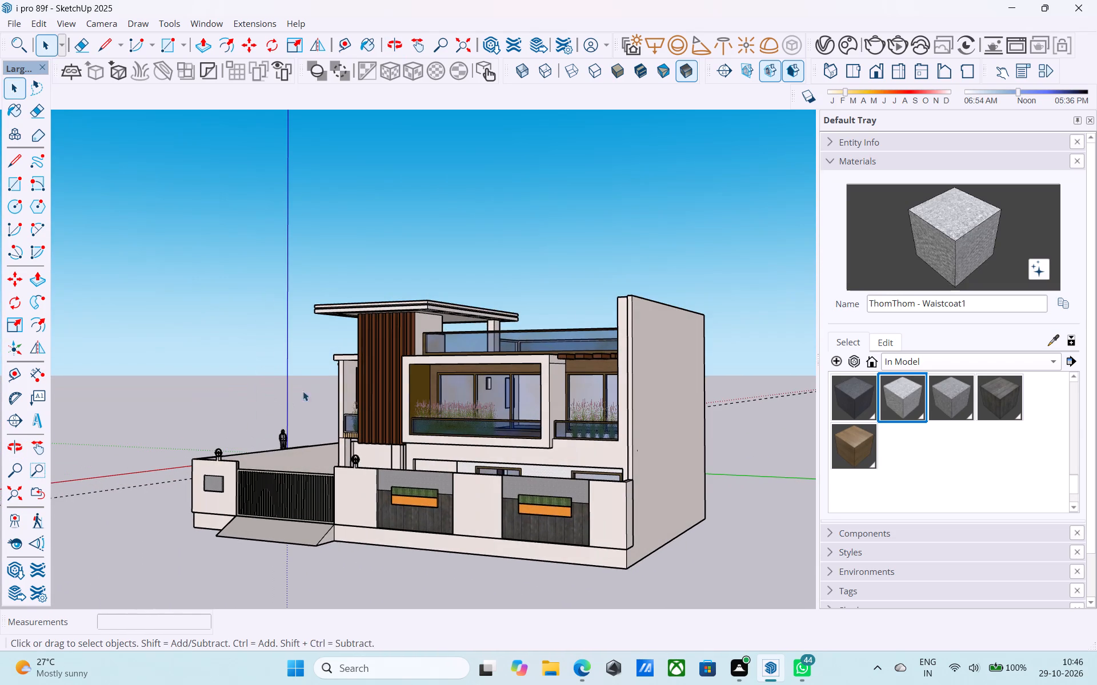
middle_drag(310, 388, 634, 417)
middle_drag(521, 410, 521, 409)
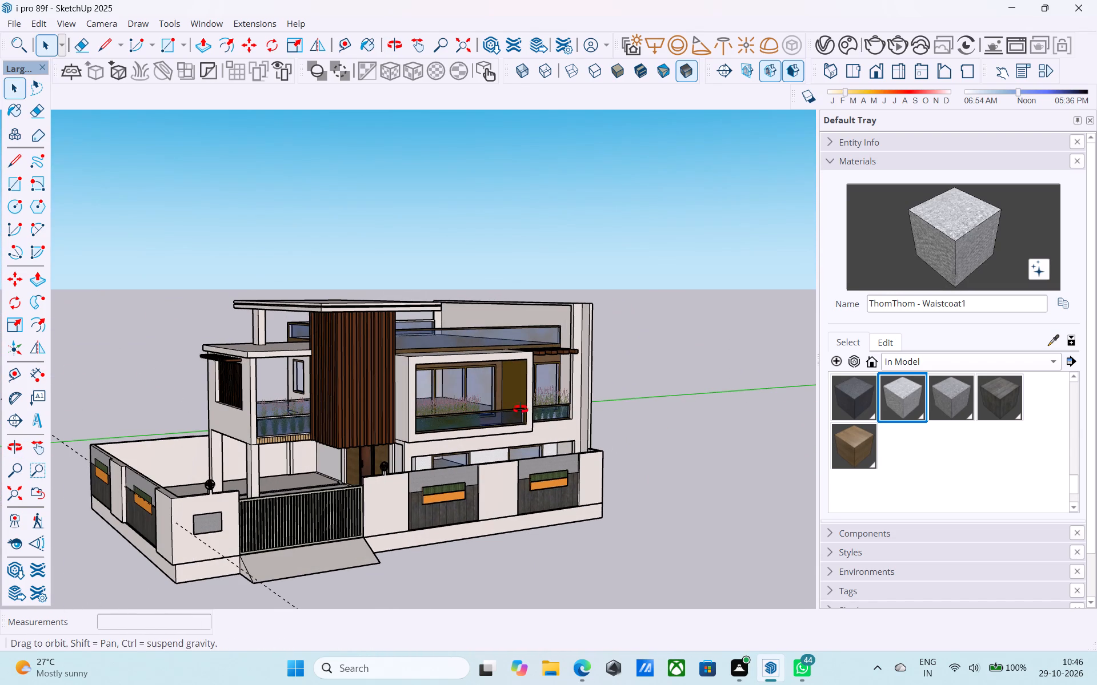
middle_drag(521, 409, 552, 409)
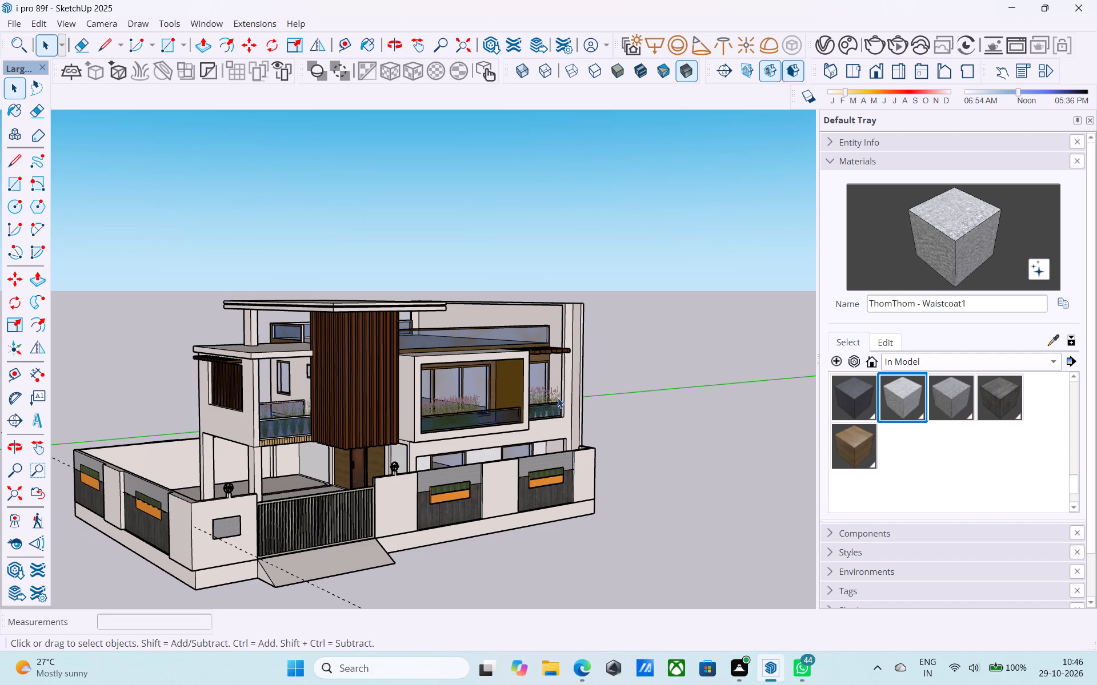
scroll(636, 384, down, 4)
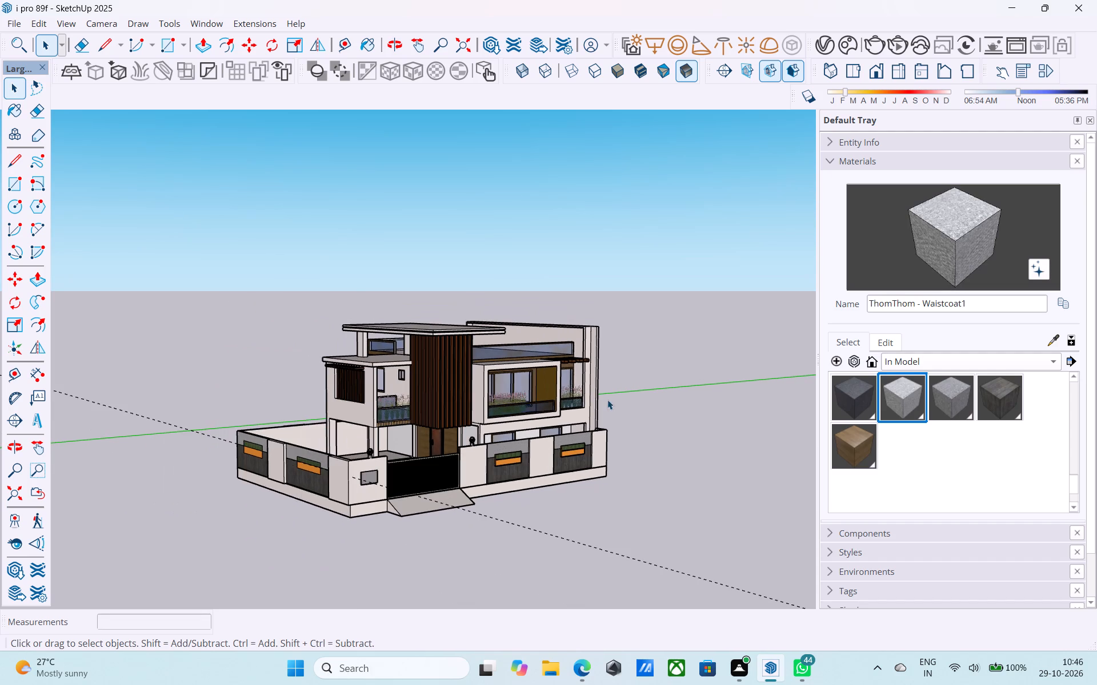
scroll(449, 399, up, 3)
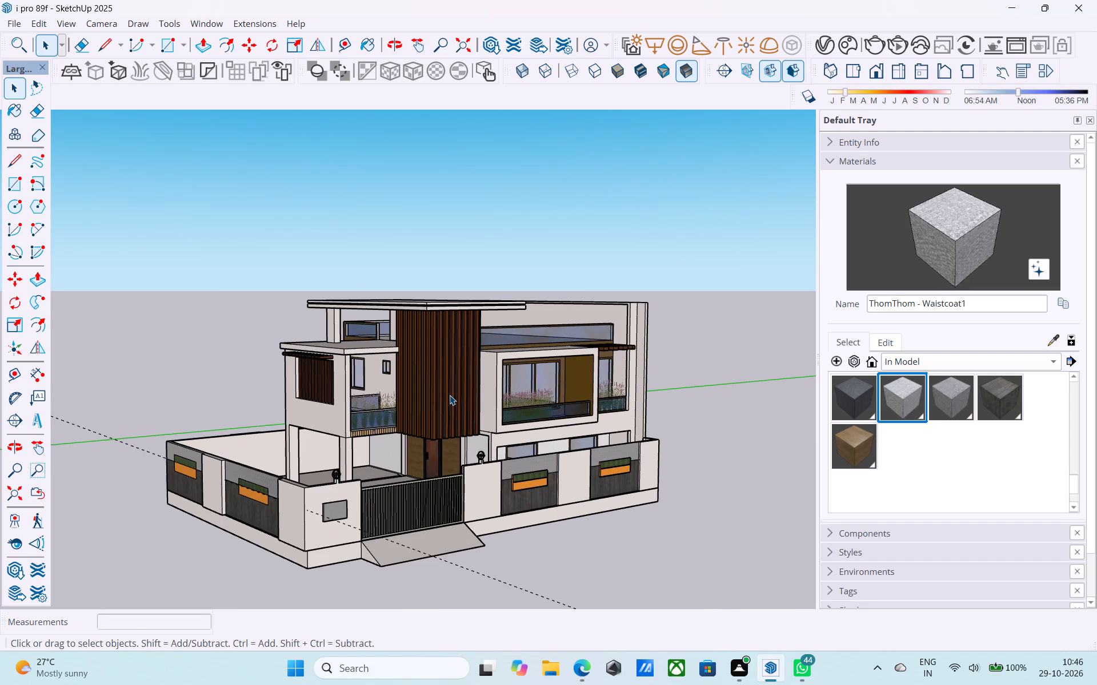
scroll(450, 395, down, 2)
middle_drag(450, 395, 469, 448)
scroll(371, 404, up, 3)
middle_drag(478, 420, 513, 380)
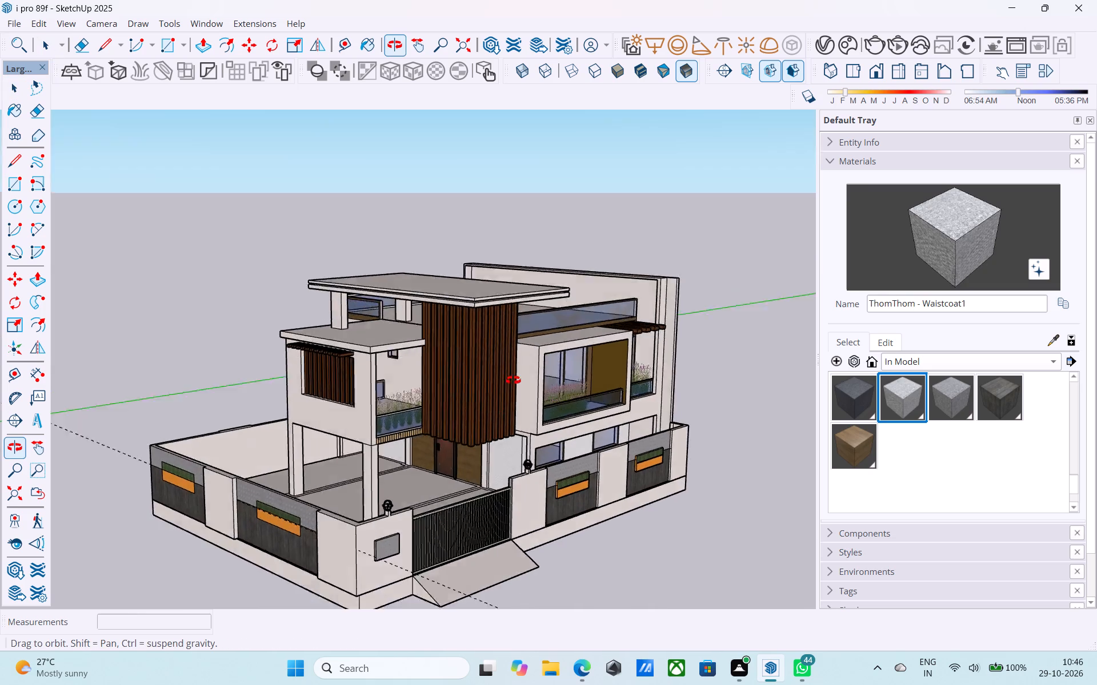
Open the floor's group and erase the parallel lines running from the entrance wall to the front porch column.
middle_drag(513, 380, 852, 482)
scroll(471, 519, up, 10)
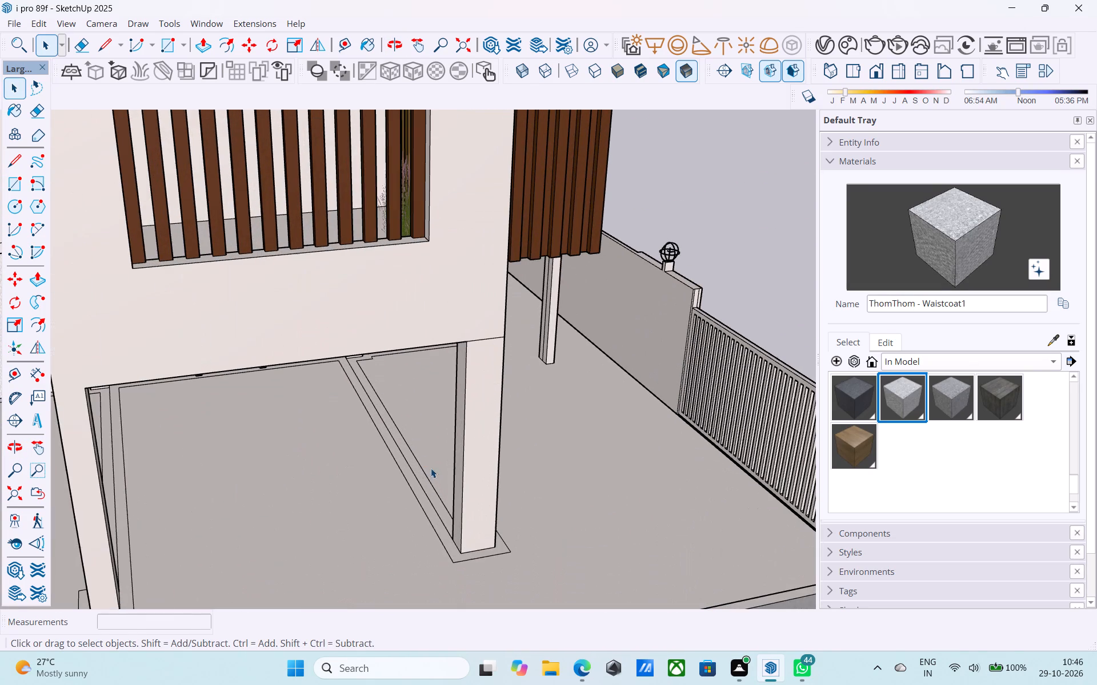
double_click(422, 457)
middle_drag(419, 455, 413, 426)
scroll(413, 425, up, 2)
key(e)
drag(415, 425, 383, 441)
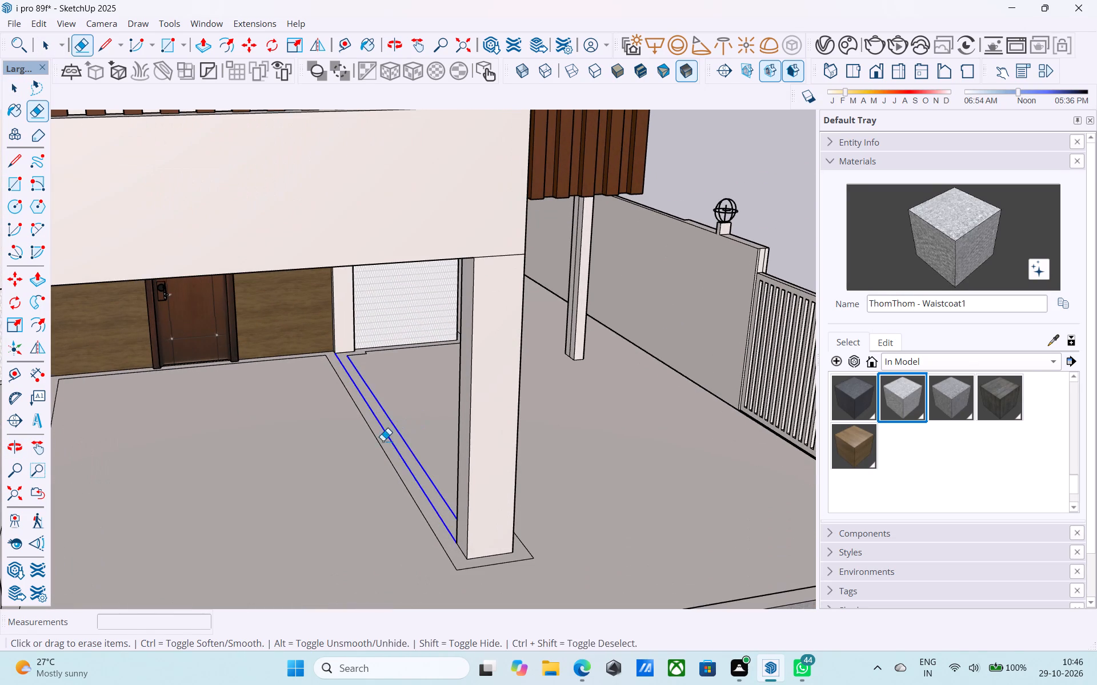
drag(383, 441, 381, 442)
Erase the stray floor lines running along the base of the entrance wall, beneath the wood panels, door and adjoining column.
scroll(371, 437, down, 1)
middle_drag(371, 437, 708, 402)
shift+middle_drag(497, 424, 466, 457)
drag(431, 469, 312, 534)
scroll(209, 406, up, 8)
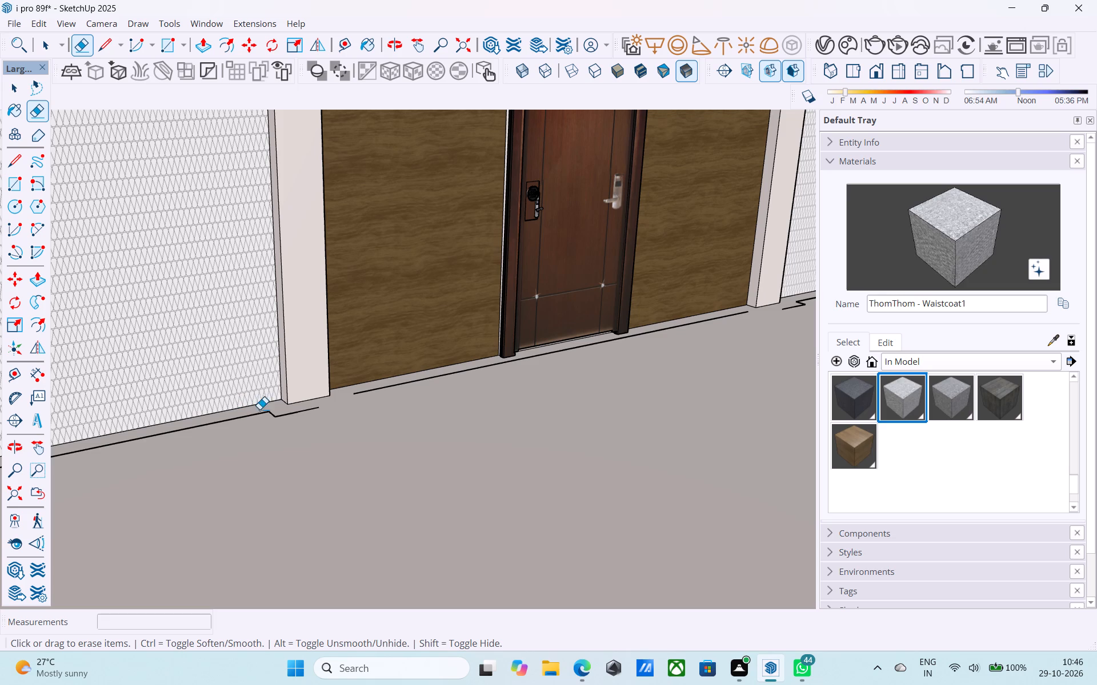
drag(266, 412, 306, 421)
click(366, 393)
scroll(366, 393, down, 2)
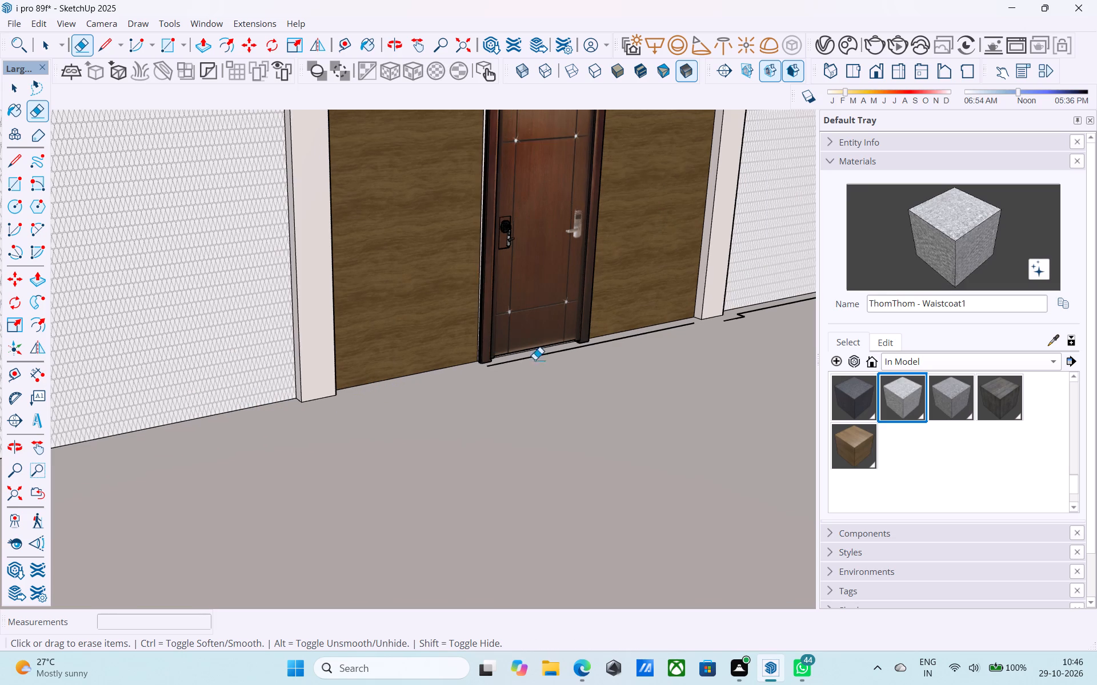
scroll(558, 353, up, 3)
click(558, 353)
click(648, 333)
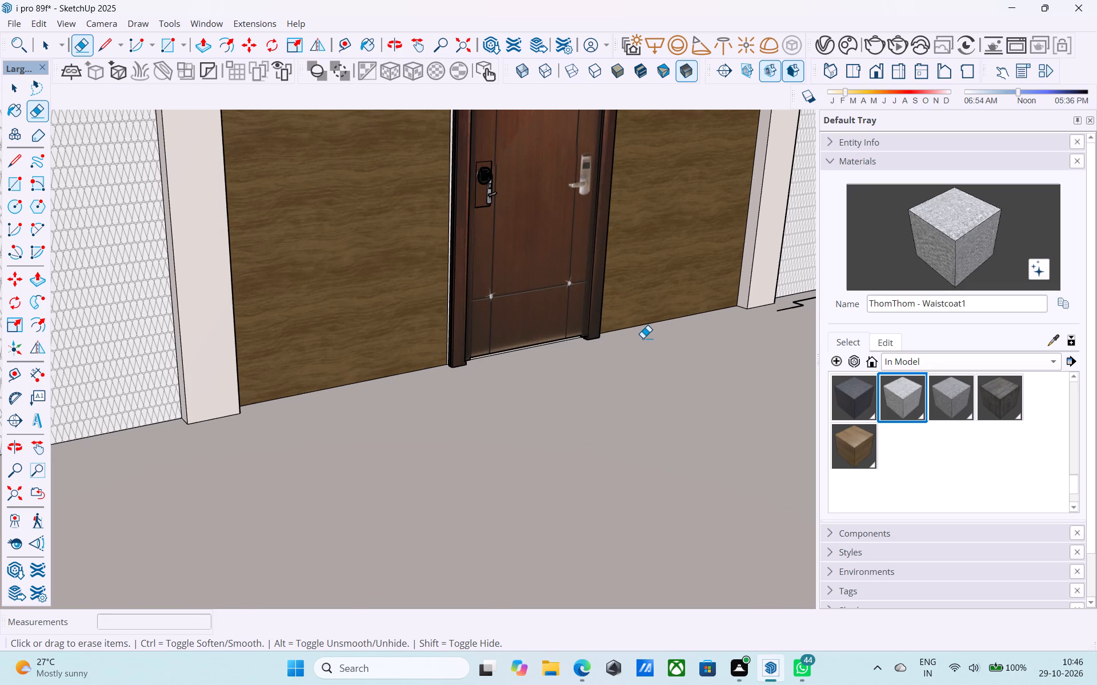
Erase the leftover floor lines where the patterned wall meets the side boundary wall, undoing any accidental wall deletion.
scroll(643, 338, down, 9)
middle_drag(594, 408, 554, 432)
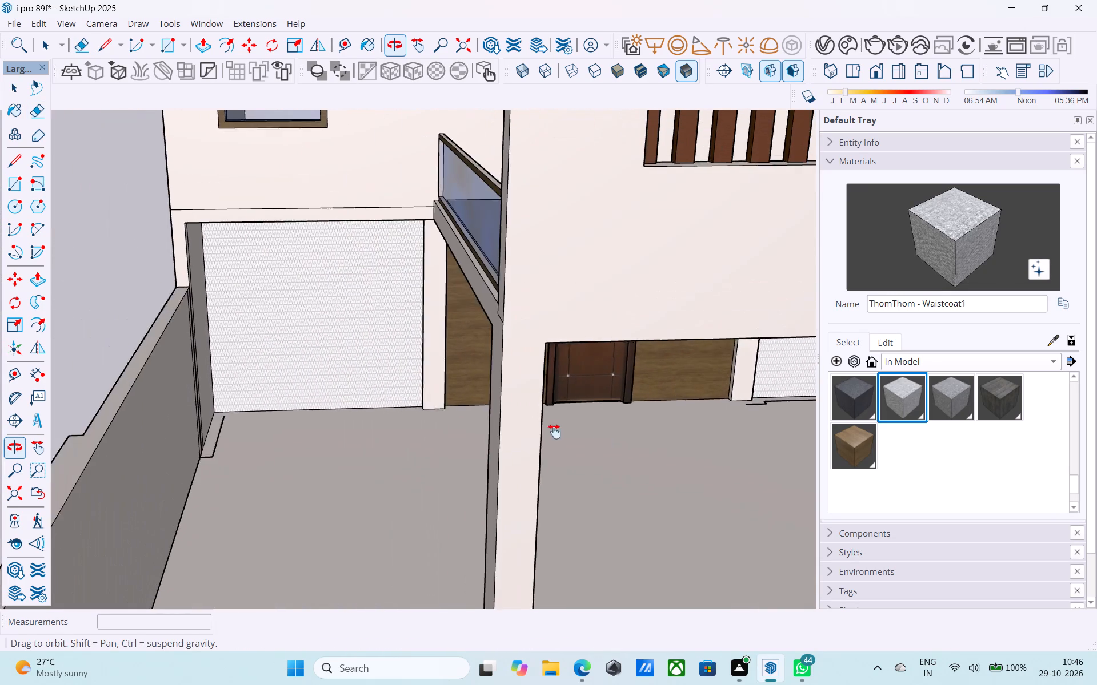
middle_drag(554, 432, 557, 439)
scroll(230, 485, up, 6)
click(209, 452)
click(204, 454)
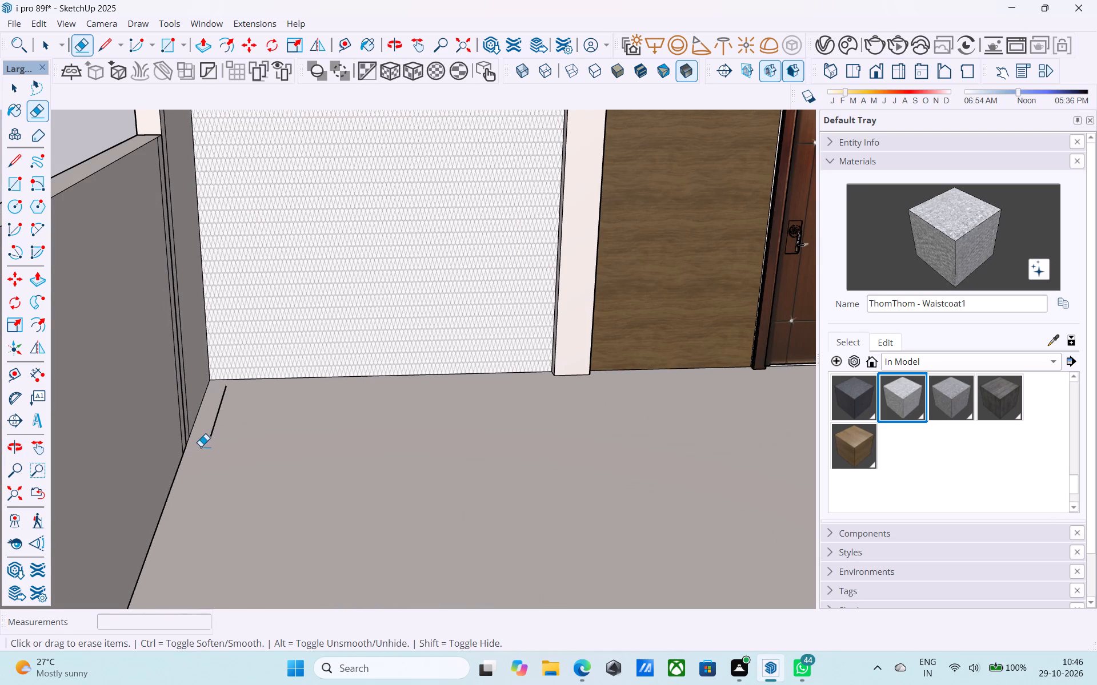
drag(206, 438, 214, 433)
scroll(215, 431, down, 8)
middle_drag(177, 436, 113, 469)
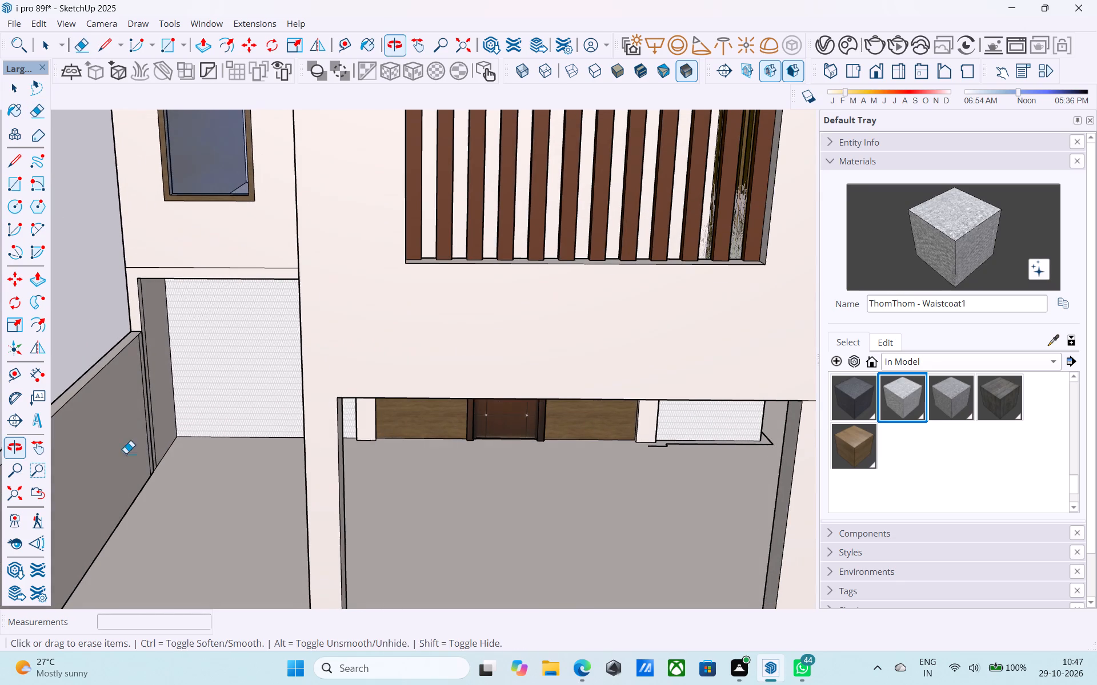
drag(135, 416, 155, 385)
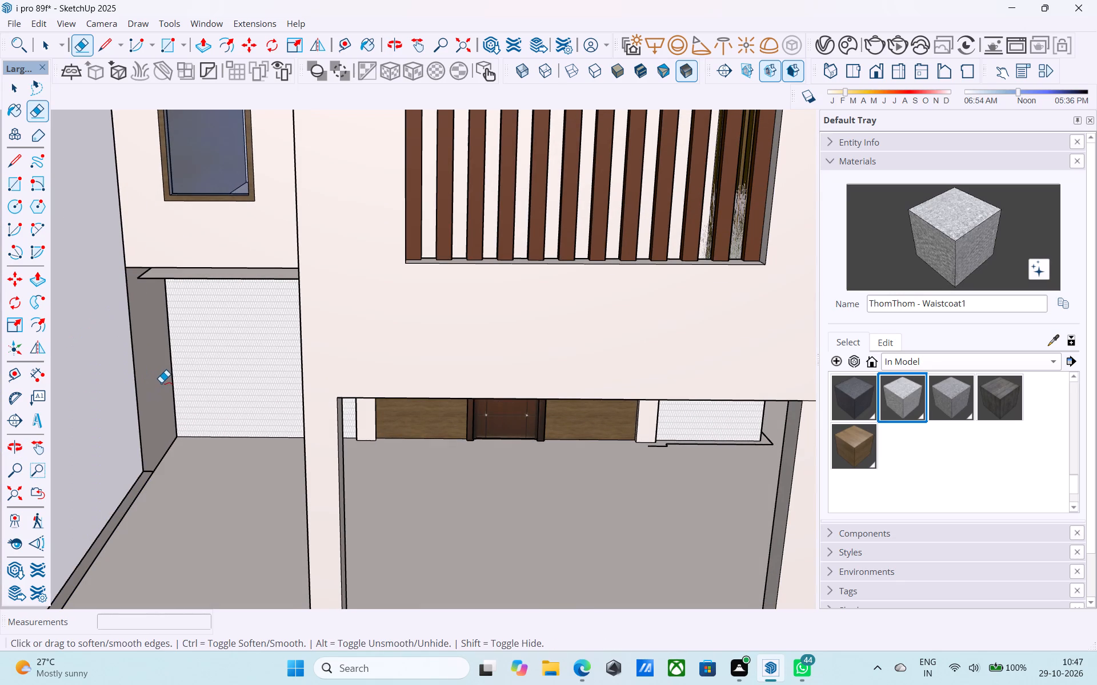
key(ctrl+z)
Erase the offset floor lines along the front and side of the patterned wall on the other side of the entrance.
scroll(165, 381, down, 8)
middle_drag(320, 434, 294, 437)
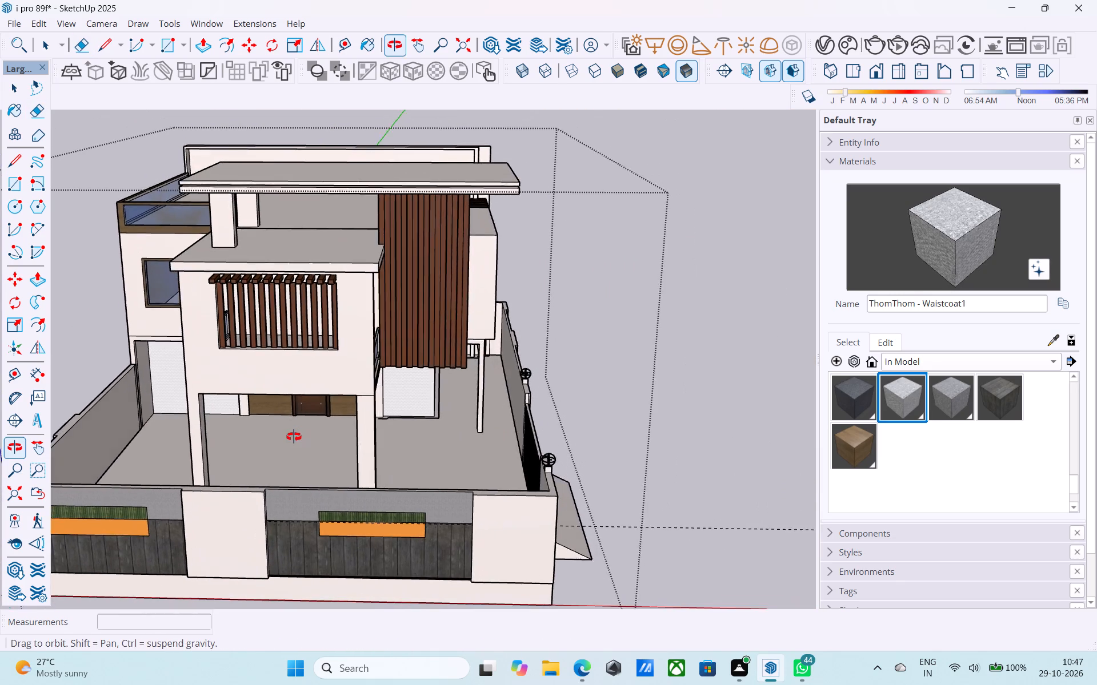
middle_drag(294, 437, 279, 434)
scroll(367, 432, up, 15)
drag(456, 410, 453, 410)
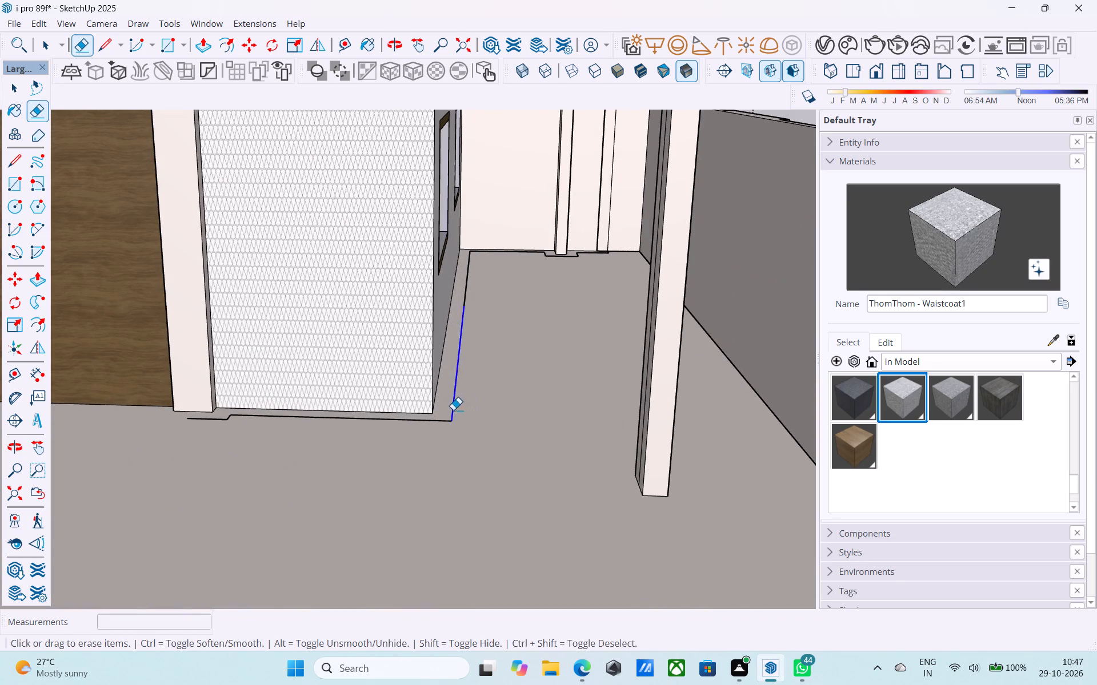
drag(453, 410, 450, 409)
click(224, 421)
click(226, 418)
click(232, 414)
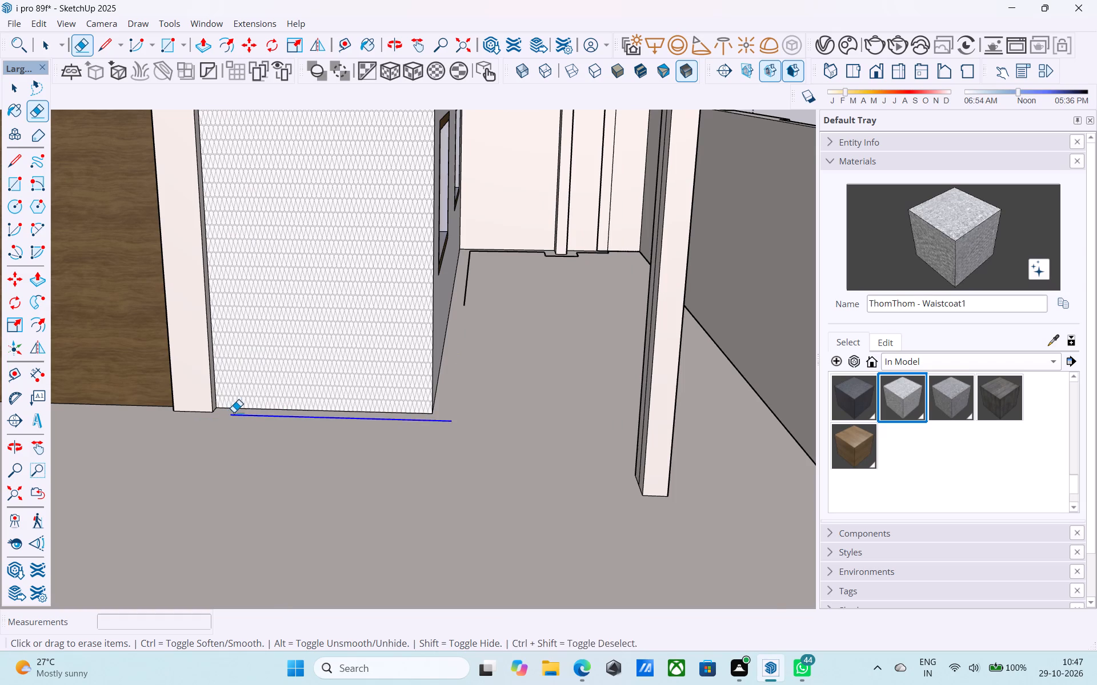
scroll(242, 418, down, 2)
shift+middle_drag(242, 419, 206, 510)
scroll(361, 416, up, 2)
drag(449, 337, 435, 337)
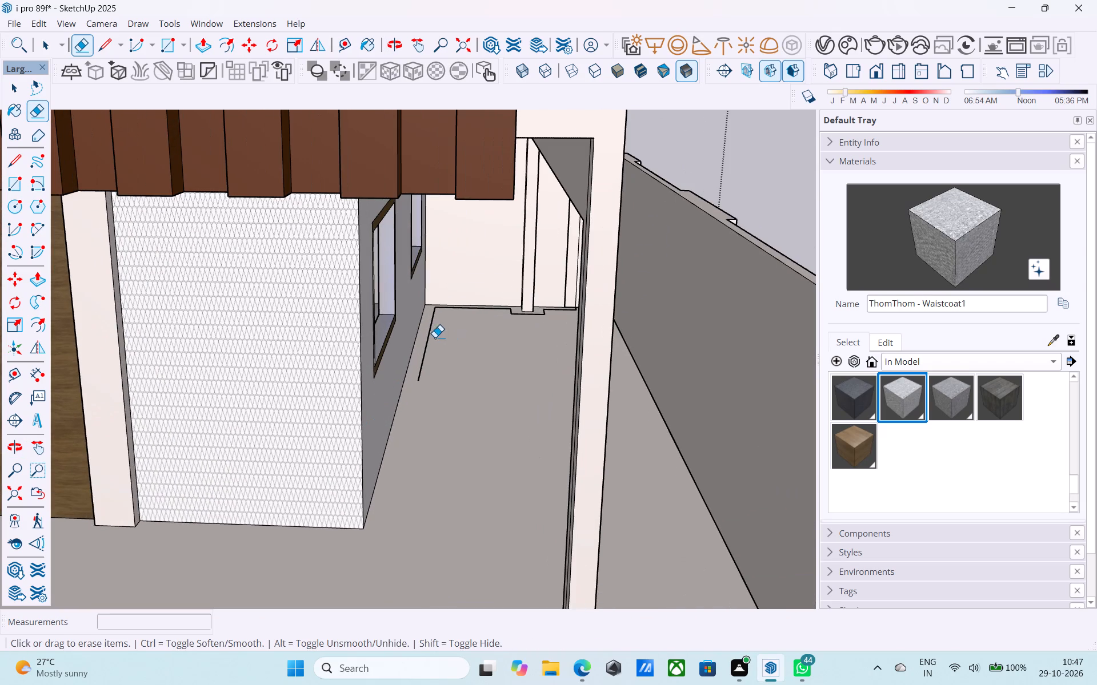
drag(435, 337, 430, 337)
Erase the stepped floor outline around the pillar at the end of the side passage.
middle_drag(543, 360, 447, 467)
scroll(554, 355, up, 6)
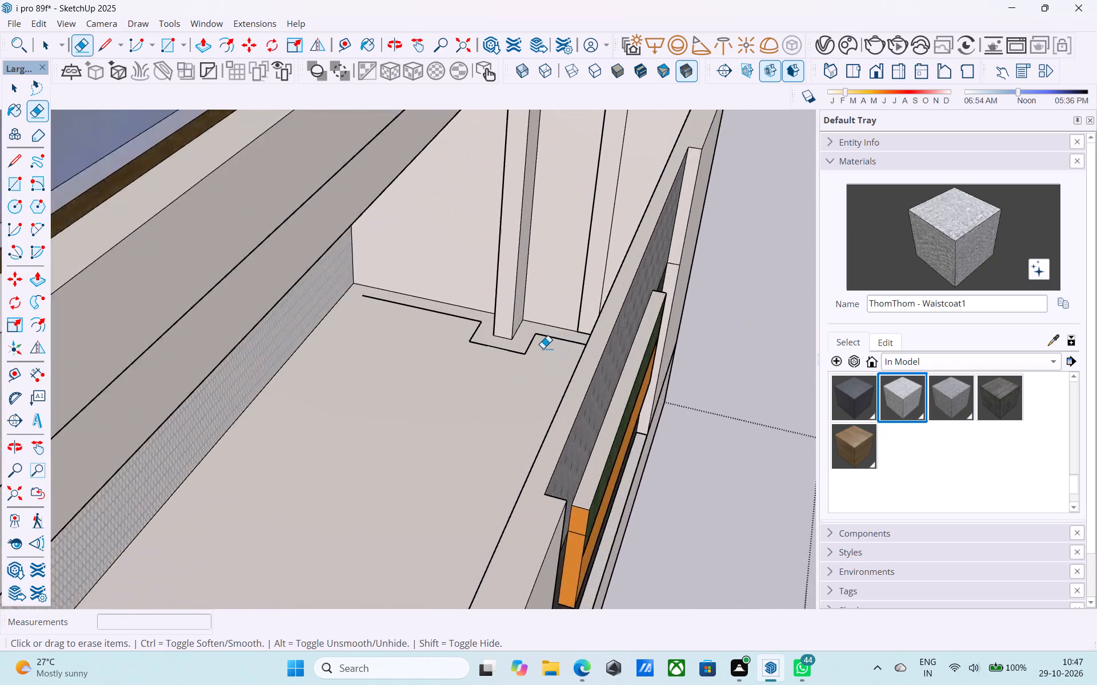
scroll(543, 348, up, 2)
click(550, 333)
drag(543, 332, 530, 336)
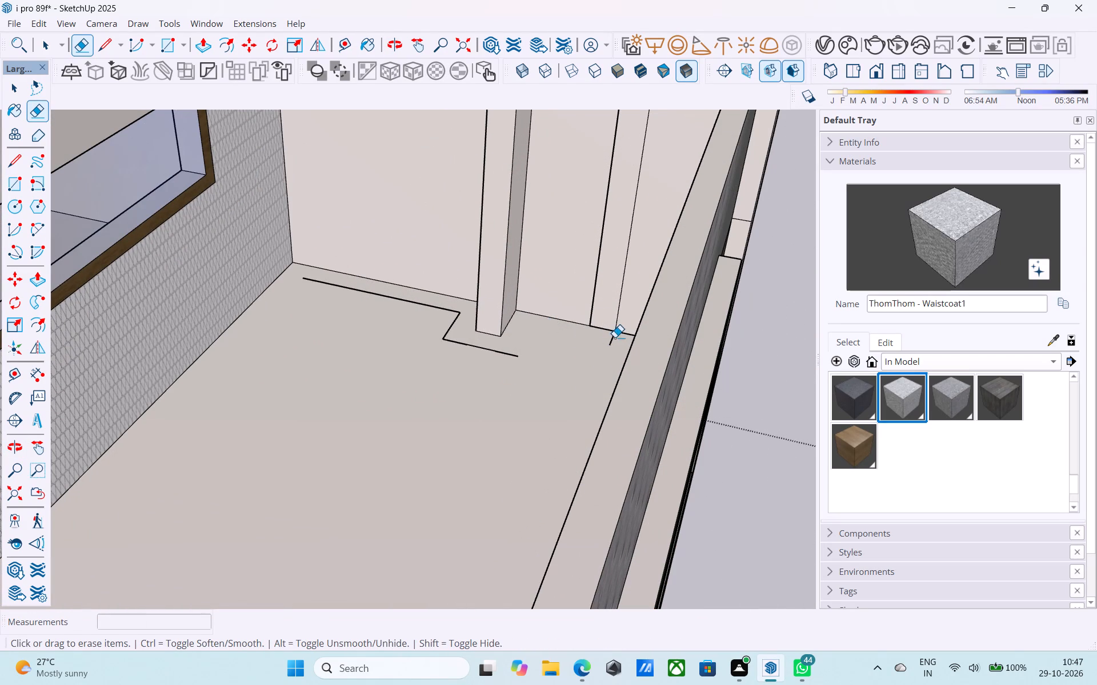
drag(615, 337, 608, 339)
drag(521, 348, 483, 358)
drag(443, 327, 456, 333)
click(435, 308)
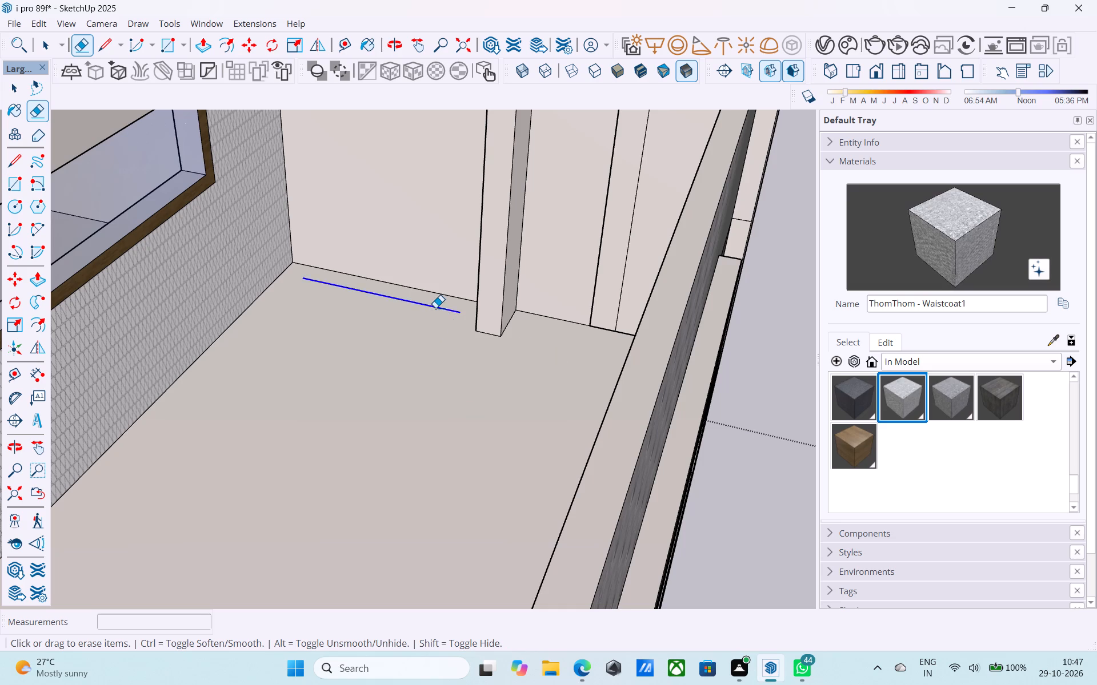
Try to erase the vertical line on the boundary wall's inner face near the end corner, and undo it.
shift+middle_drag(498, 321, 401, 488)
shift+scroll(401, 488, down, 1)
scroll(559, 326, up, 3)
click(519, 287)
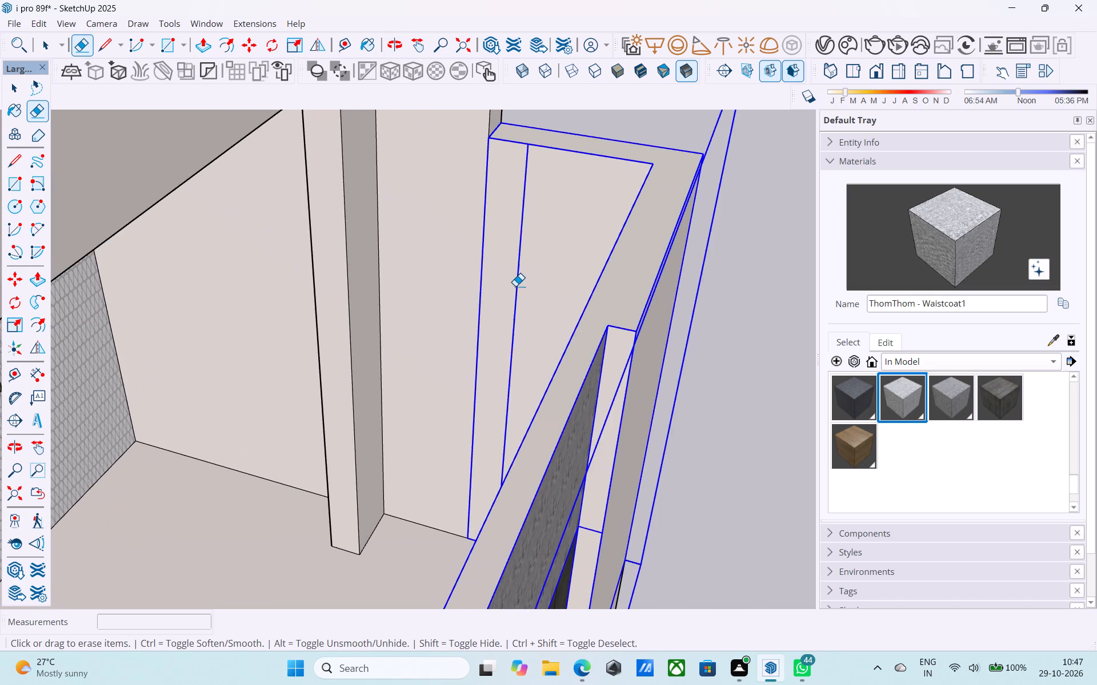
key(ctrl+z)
Review the floor, gate side and roof canopy underside for remaining stray lines.
scroll(522, 284, down, 6)
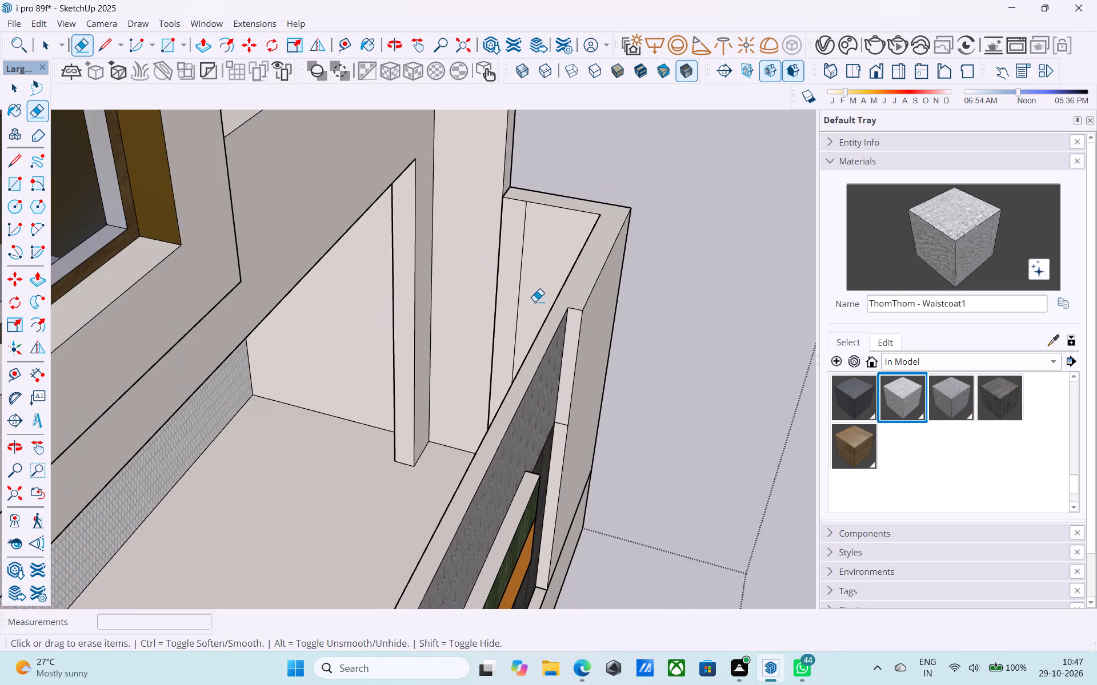
scroll(535, 301, down, 14)
middle_drag(619, 392, 0, 468)
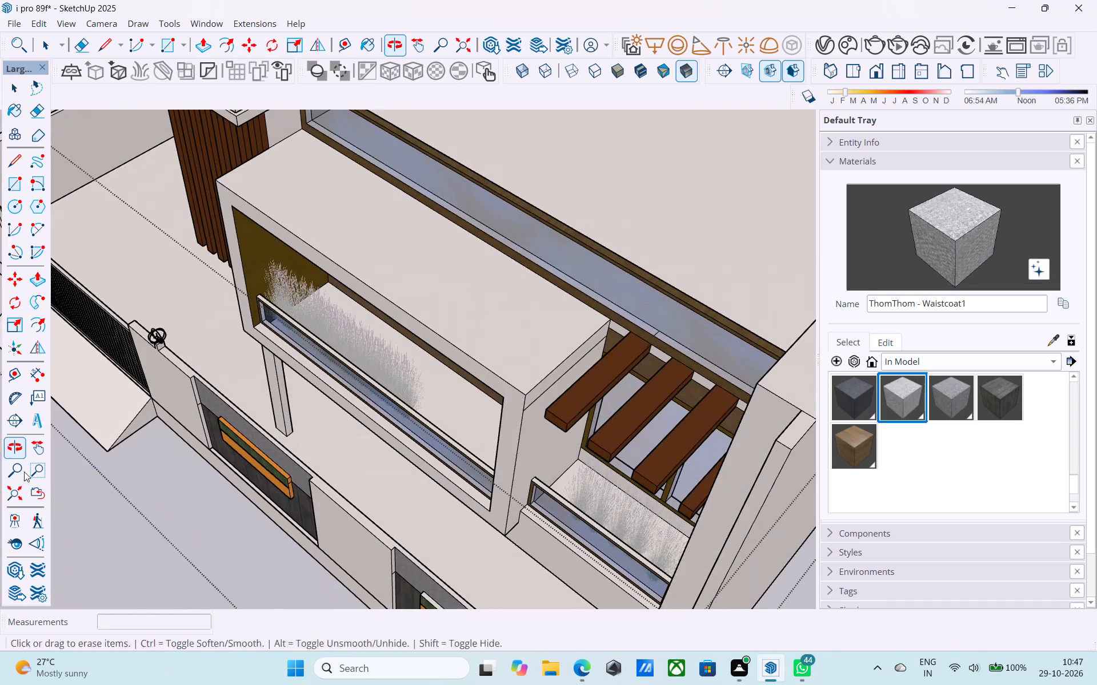
shift+middle_drag(231, 364, 373, 469)
scroll(309, 403, up, 6)
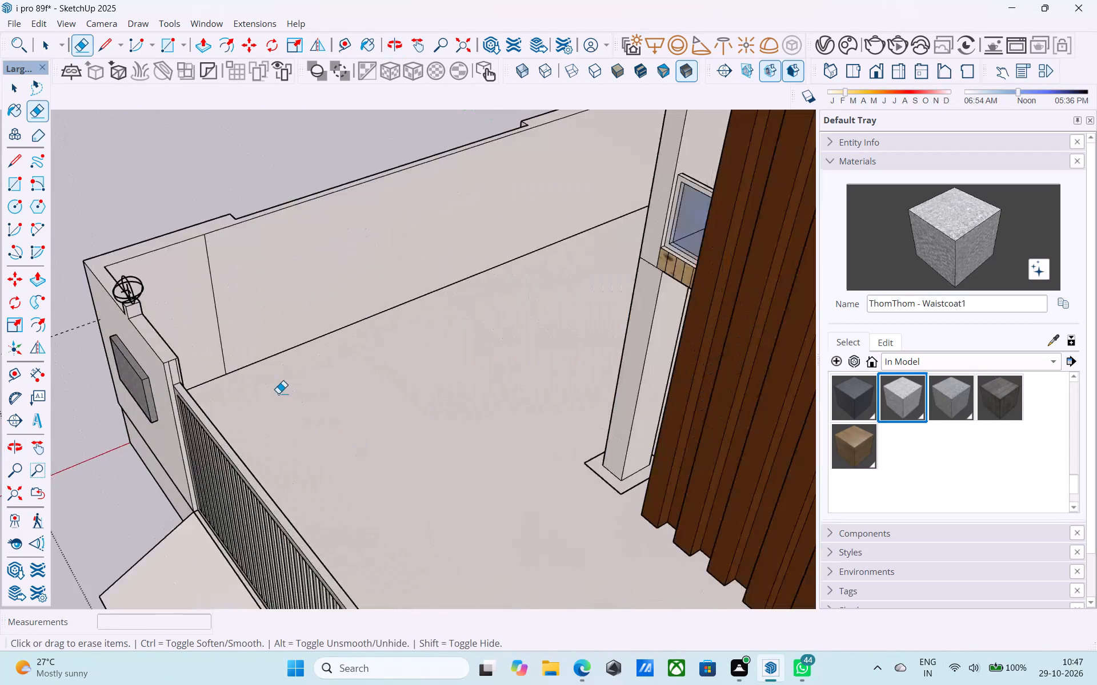
middle_drag(281, 392, 751, 285)
scroll(563, 305, down, 5)
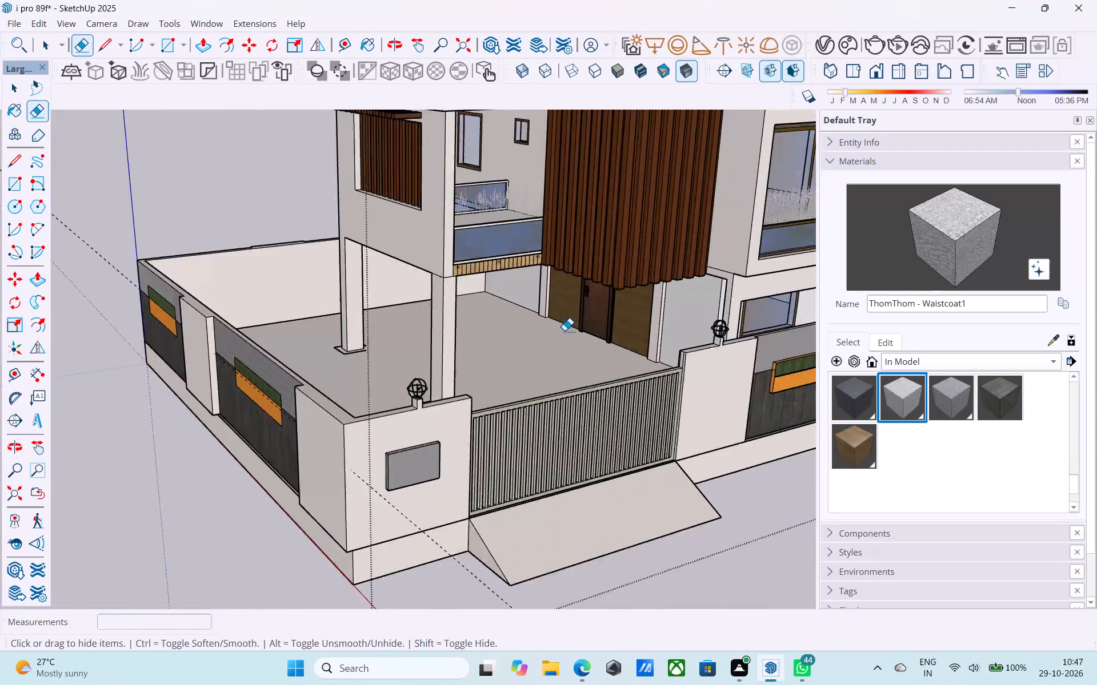
scroll(564, 331, down, 2)
middle_drag(564, 332, 554, 340)
scroll(551, 323, up, 14)
scroll(548, 311, down, 4)
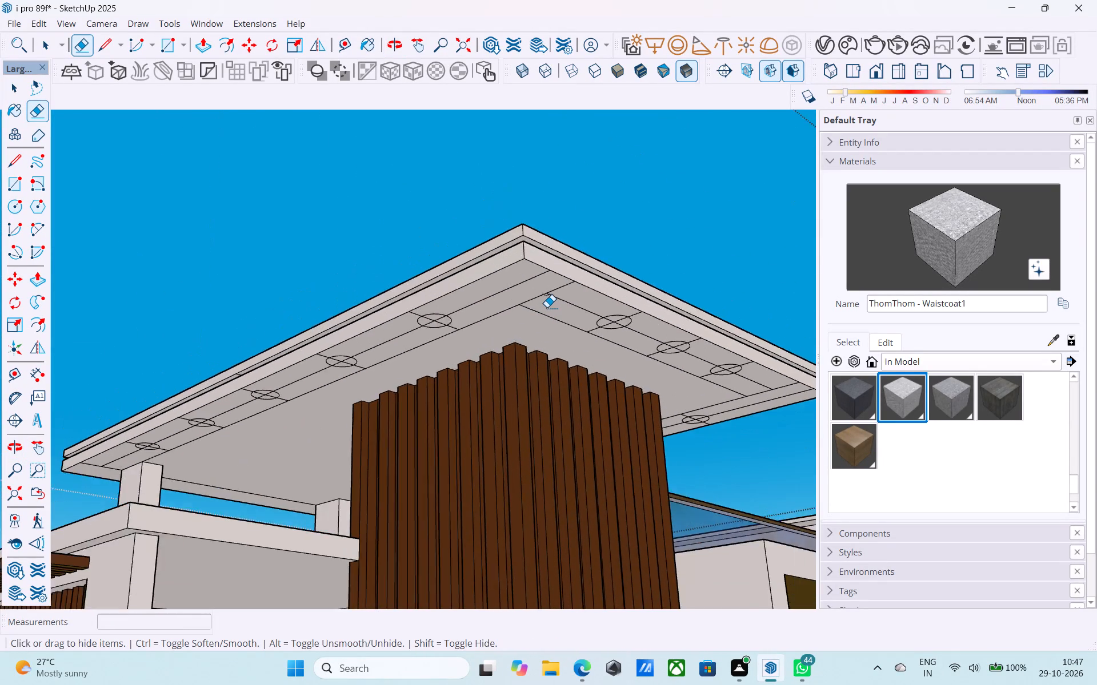
scroll(547, 307, down, 7)
Hide the line crossing the lower roof slab beside the canopy's columns.
middle_drag(544, 304, 671, 515)
shift+middle_drag(457, 421, 578, 436)
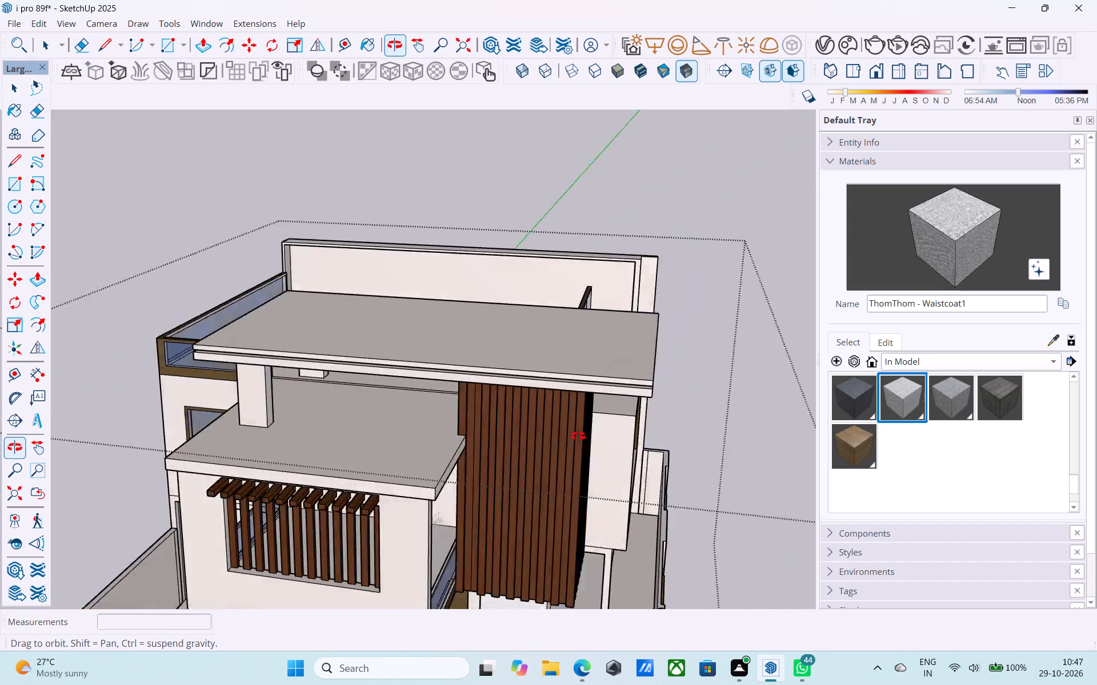
shift+middle_drag(578, 436, 718, 431)
middle_drag(395, 413, 483, 442)
scroll(483, 441, up, 10)
drag(389, 399, 379, 384)
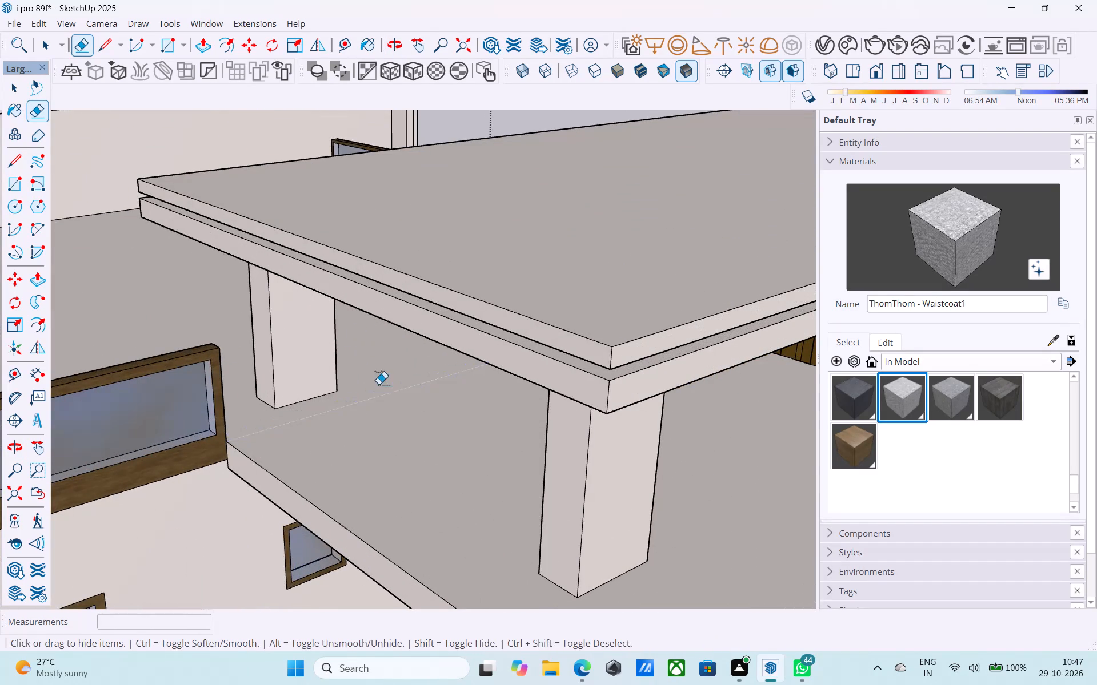
drag(379, 384, 379, 385)
Examine the roof canopy's edges and underside from the side and below.
scroll(374, 376, down, 9)
shift+middle_drag(383, 373, 404, 251)
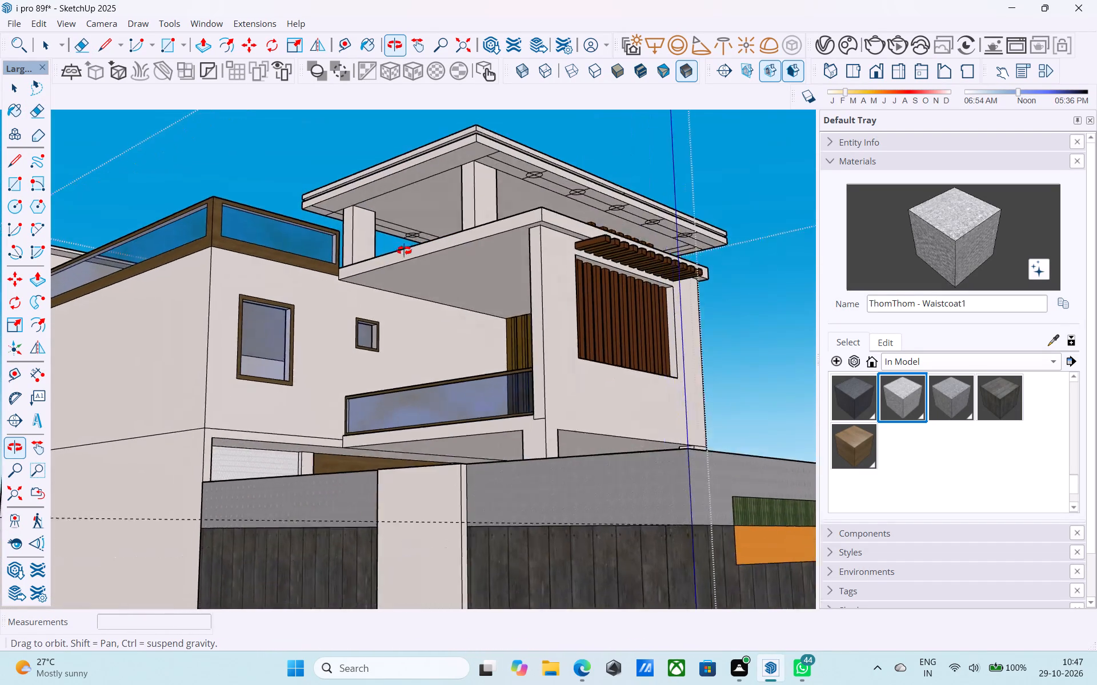
shift+middle_drag(404, 251, 407, 241)
scroll(410, 194, up, 4)
scroll(410, 191, down, 4)
shift+middle_drag(410, 195, 370, 353)
scroll(445, 305, up, 2)
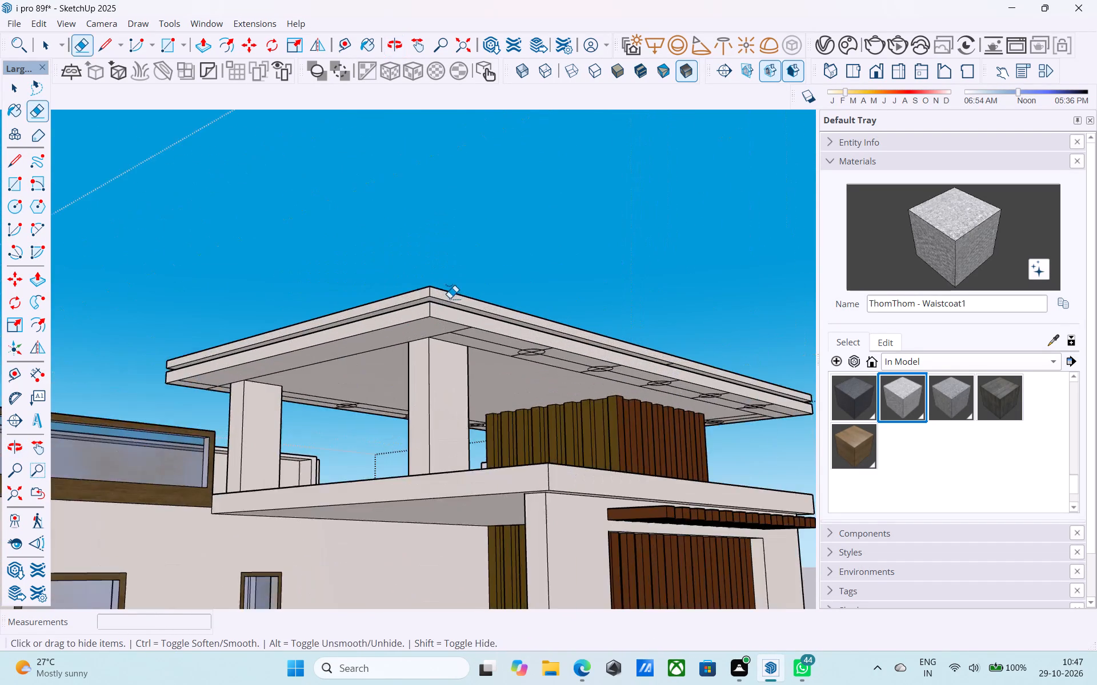
scroll(450, 298, up, 6)
scroll(460, 301, down, 4)
middle_drag(459, 307, 290, 309)
Erase the construction lines around the canopy soffit's front corner and its nearest light circle, keeping the crossed circle intact.
shift+middle_drag(313, 308, 272, 271)
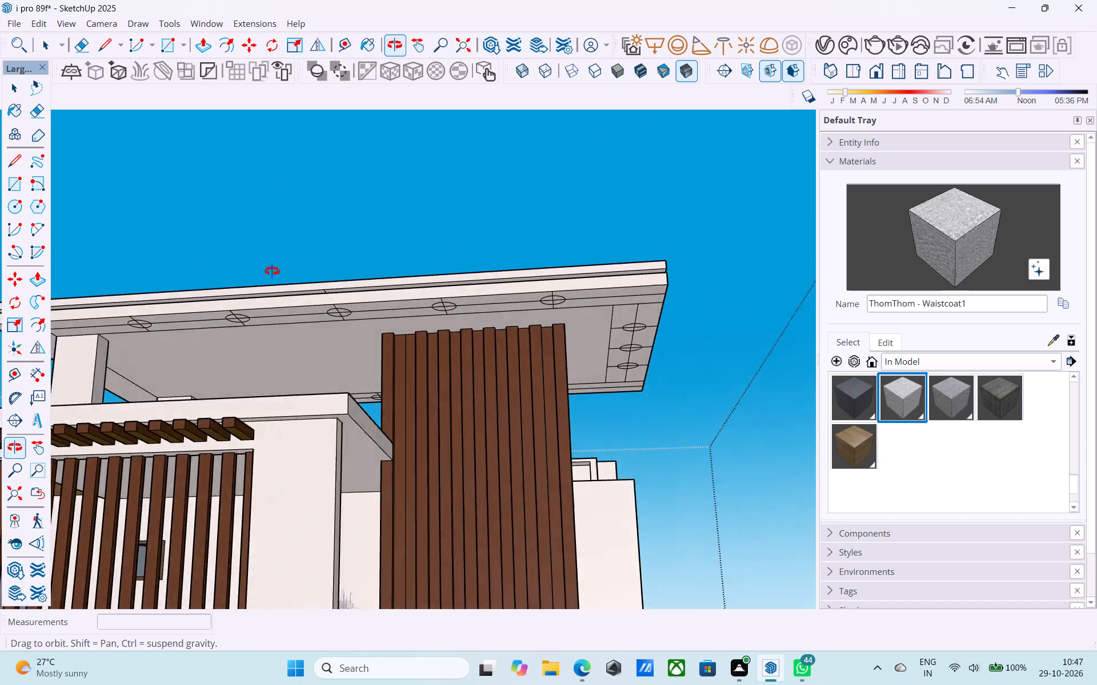
shift+middle_drag(272, 271, 172, 271)
middle_drag(365, 263, 445, 263)
scroll(498, 299, up, 9)
drag(451, 276, 463, 274)
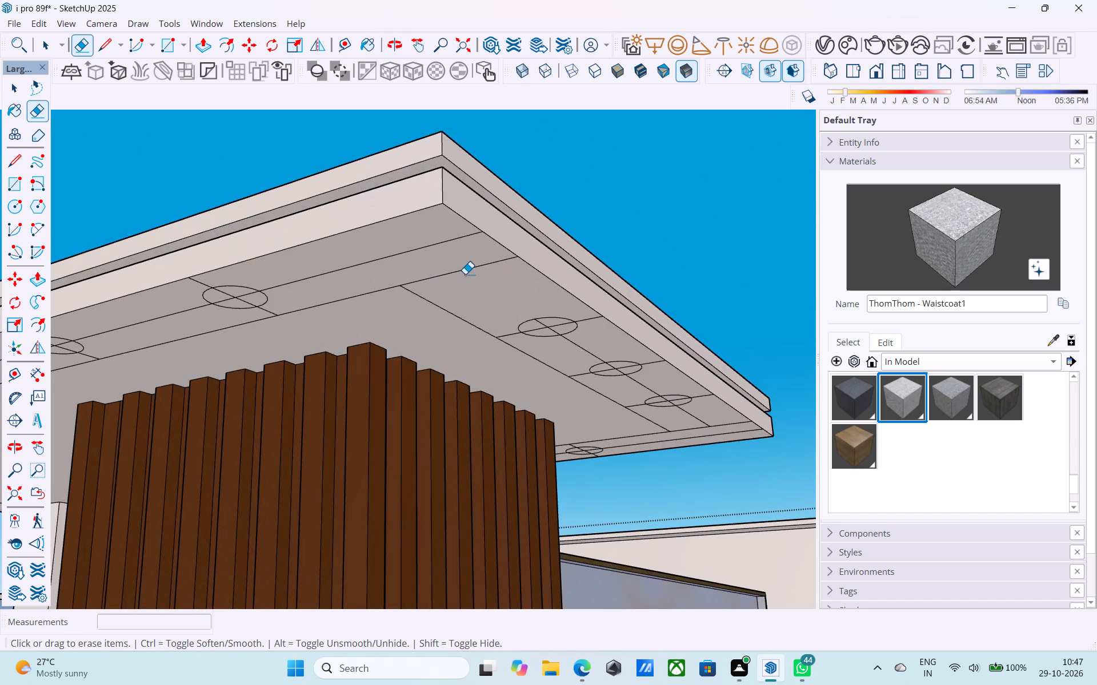
double_click(465, 274)
drag(431, 239, 460, 277)
drag(460, 277, 460, 301)
drag(448, 297, 423, 313)
drag(373, 279, 390, 334)
drag(167, 307, 205, 352)
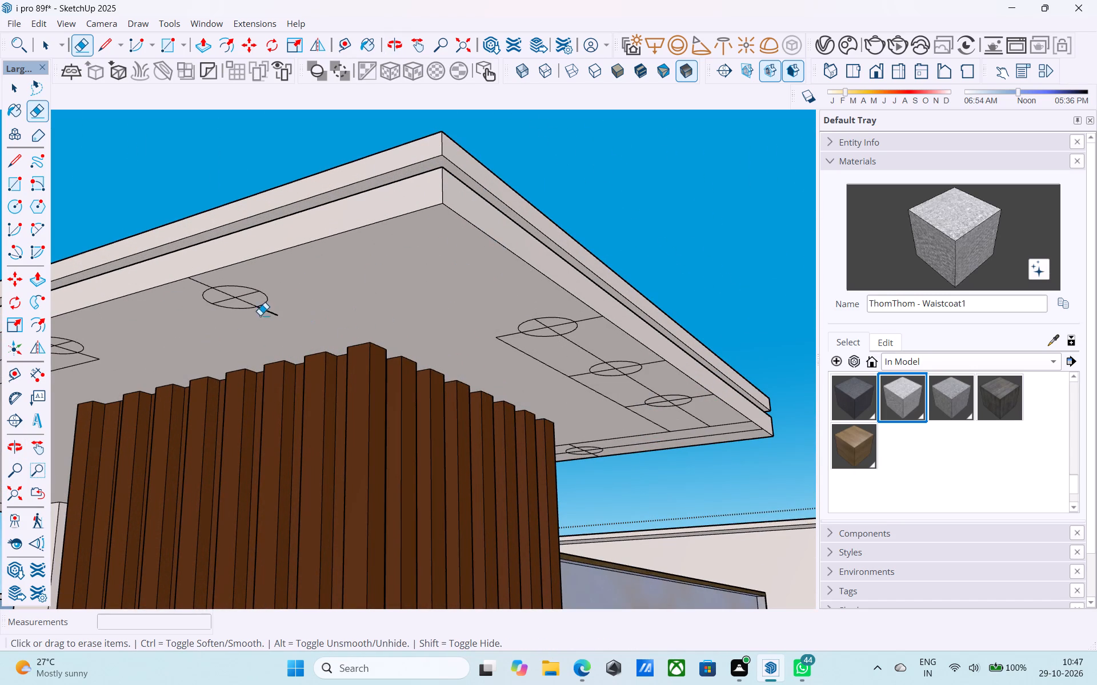
drag(262, 313, 277, 309)
drag(214, 284, 179, 305)
key(ctrl+z)
scroll(333, 291, up, 2)
scroll(167, 288, up, 1)
drag(167, 288, 170, 280)
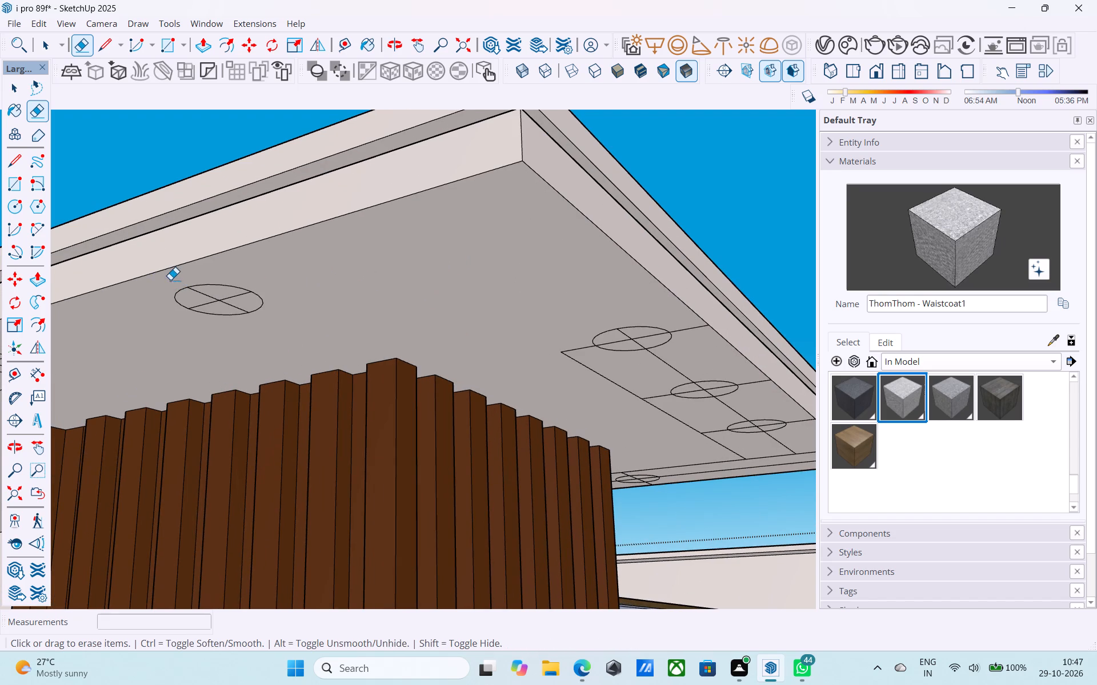
Erase the construction lines linked to the first light circle past the corner along the canopy's side soffit.
scroll(274, 284, down, 3)
shift+middle_drag(297, 290, 319, 272)
shift+middle_drag(689, 291, 447, 233)
scroll(482, 256, up, 3)
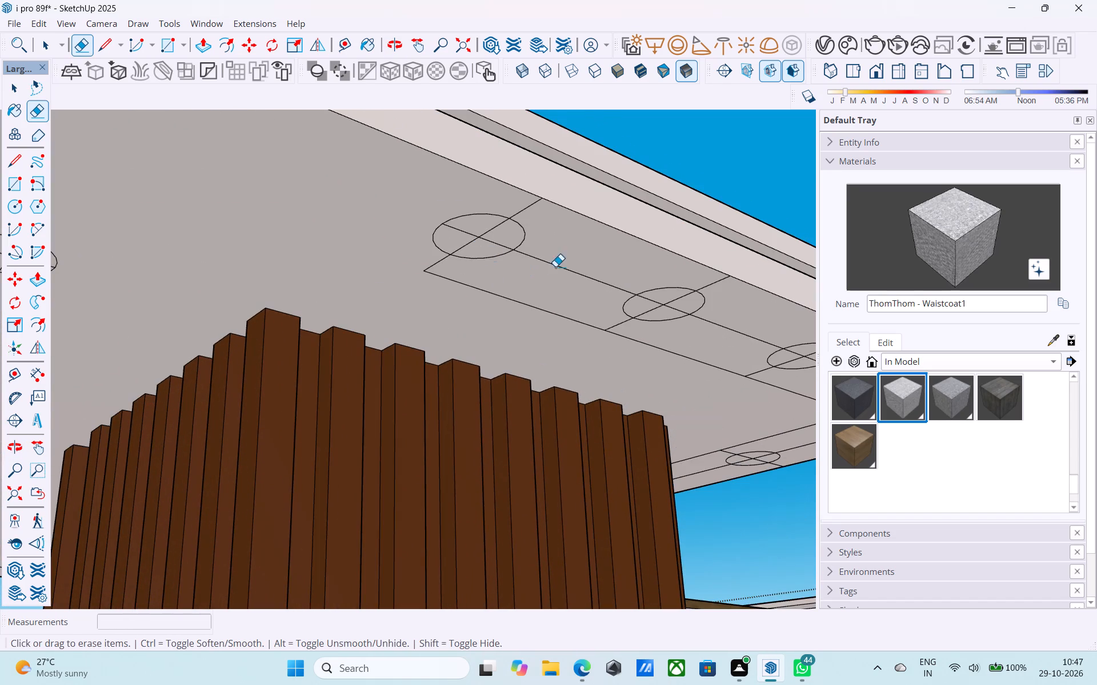
drag(566, 260, 555, 279)
drag(545, 285, 524, 302)
drag(438, 273, 426, 264)
drag(524, 219, 517, 211)
Erase the construction lines around the second and third light circles along the canopy's side soffit, keeping the crossed circles.
shift+middle_drag(647, 242, 464, 172)
drag(579, 244, 570, 261)
drag(556, 276, 550, 281)
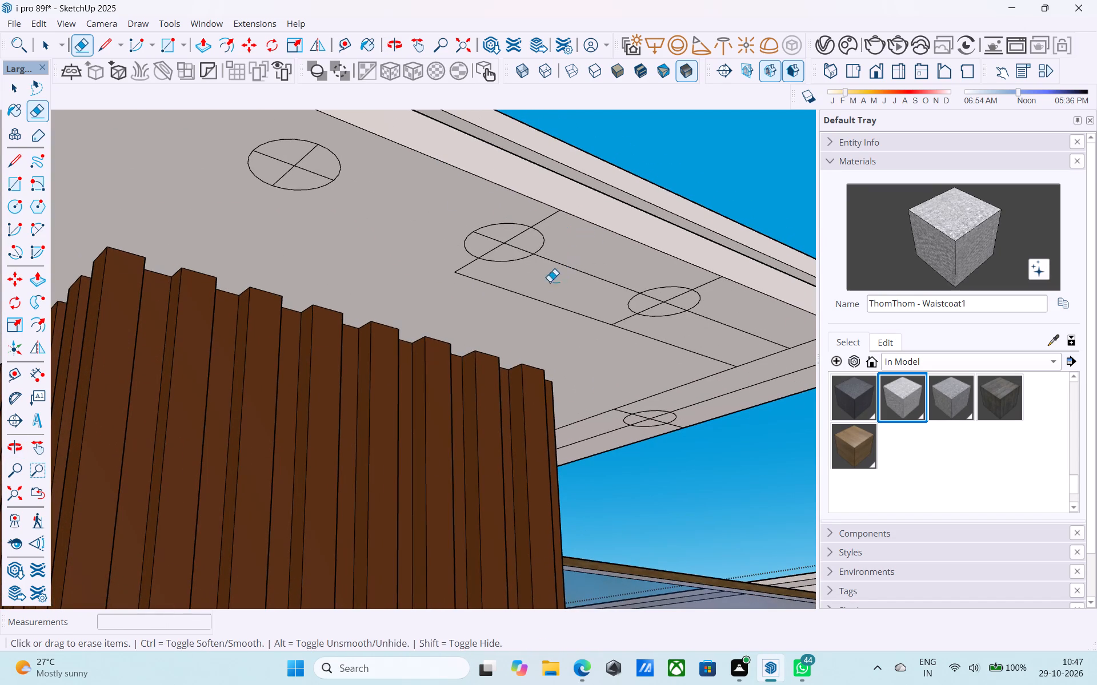
drag(550, 281, 541, 295)
drag(540, 296, 537, 308)
drag(570, 264, 563, 292)
drag(552, 223, 536, 212)
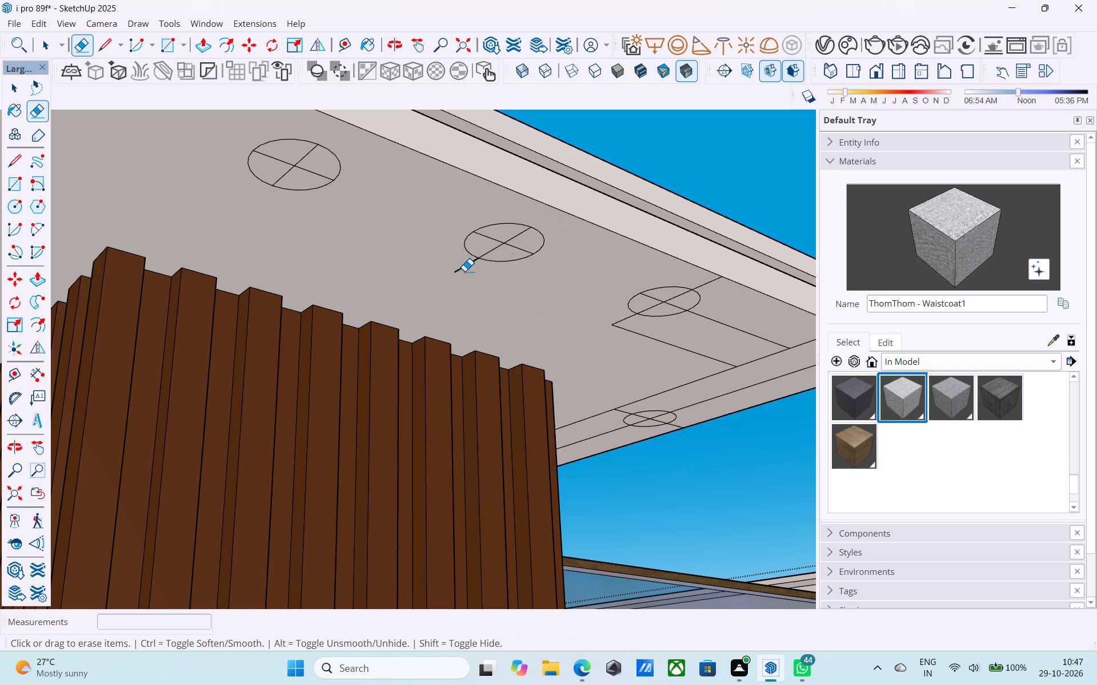
drag(462, 272, 450, 263)
shift+middle_drag(476, 263, 270, 176)
drag(582, 261, 531, 288)
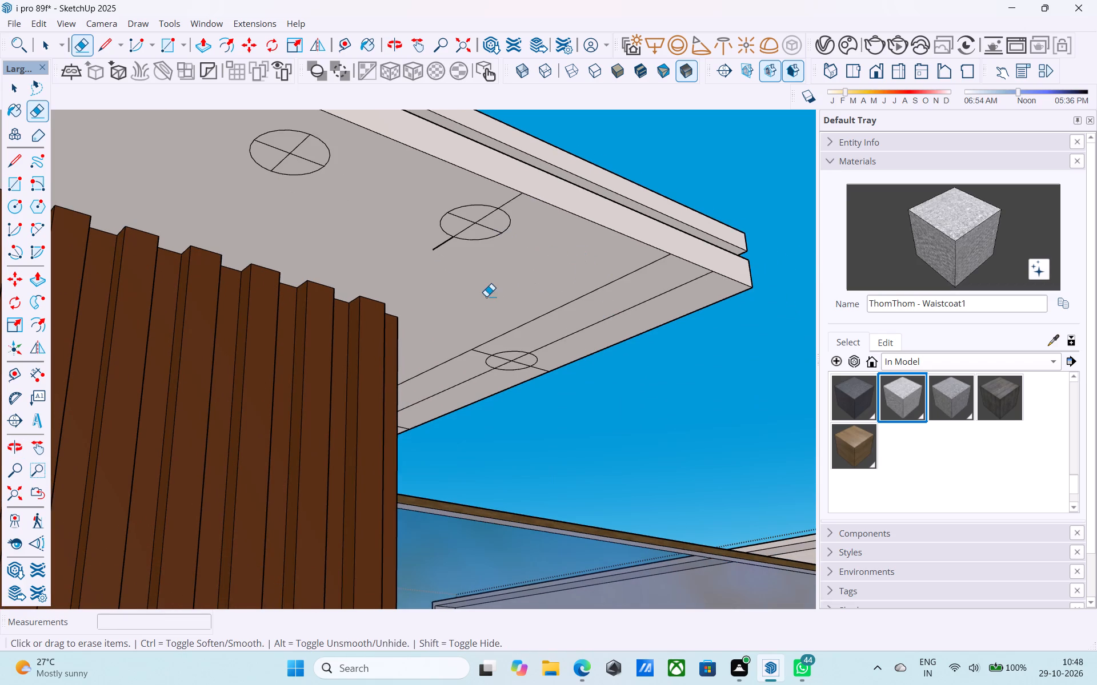
drag(454, 252, 424, 227)
drag(525, 205, 501, 194)
Erase the long construction lines linking the light circles along the canopy soffit's side above the balcony and slatted window.
scroll(538, 233, down, 11)
middle_drag(587, 256, 822, 275)
shift+middle_drag(219, 333, 275, 293)
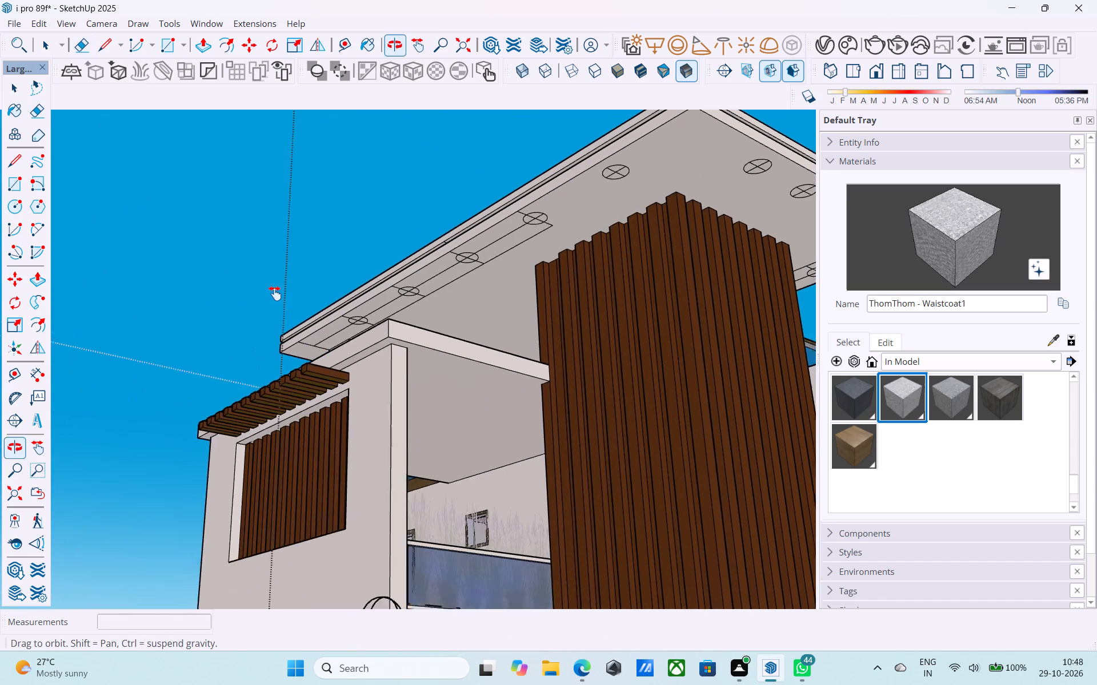
shift+middle_drag(275, 293, 287, 268)
scroll(500, 239, up, 5)
drag(498, 223, 519, 244)
drag(395, 281, 425, 301)
middle_drag(417, 305, 526, 331)
click(275, 292)
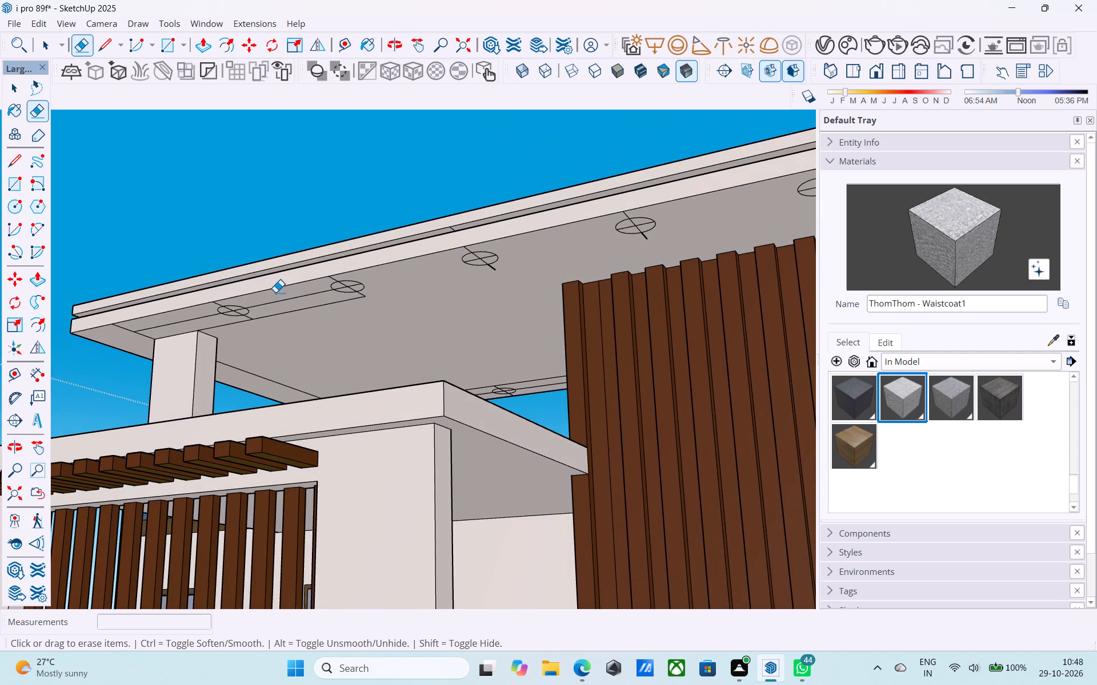
drag(282, 304, 296, 324)
click(285, 303)
Erase the remaining construction lines around the end light circle beside the rear column on that side, keeping the crossed circle.
shift+middle_drag(284, 298, 424, 304)
scroll(383, 331, up, 2)
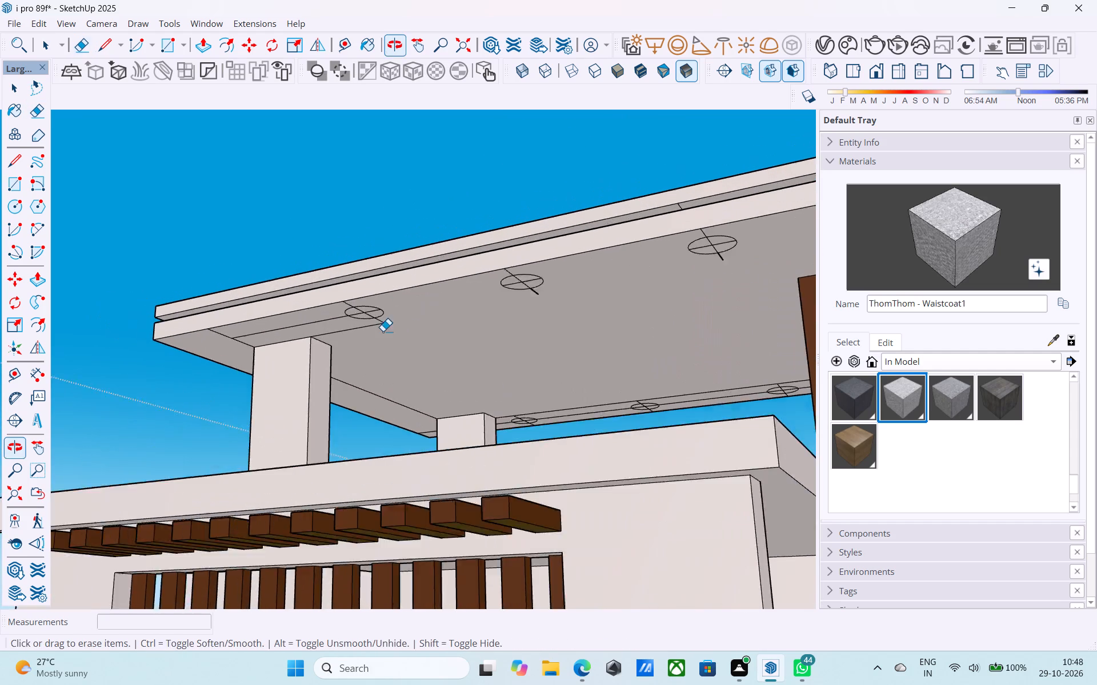
scroll(383, 331, up, 4)
drag(316, 329, 323, 337)
drag(301, 314, 310, 321)
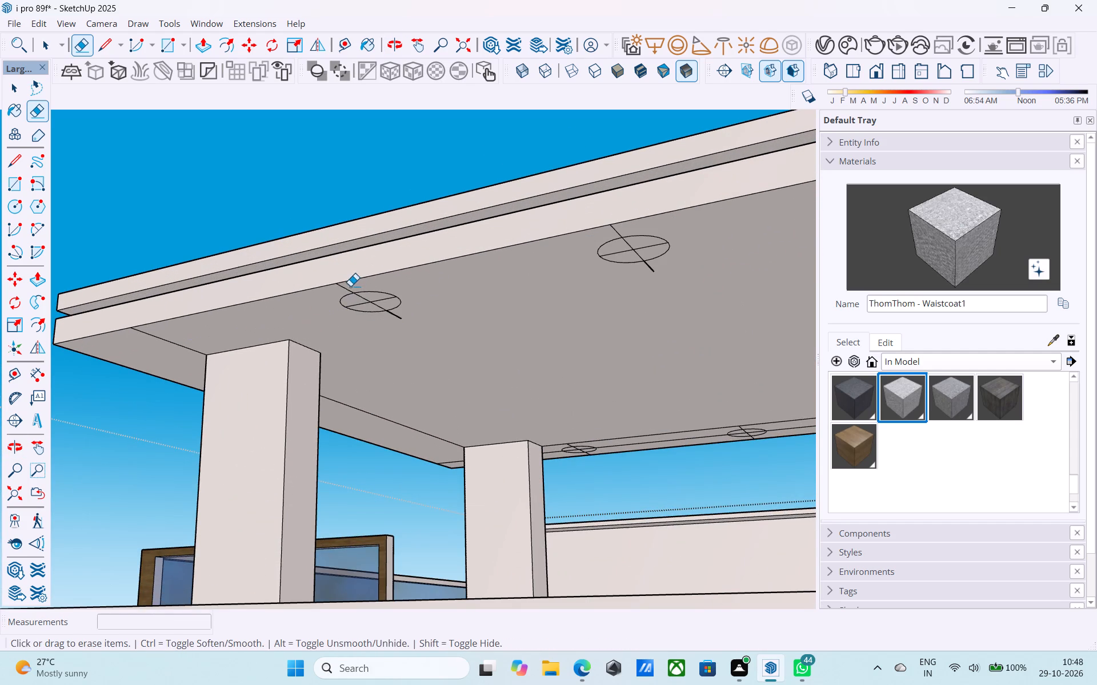
drag(347, 289, 331, 299)
drag(391, 316, 403, 311)
Erase the line stubs outside the second and third light circles counted from that column, keeping the crosses inside them.
shift+middle_drag(445, 305, 369, 325)
scroll(512, 276, up, 5)
drag(522, 248, 533, 244)
drag(594, 307, 606, 299)
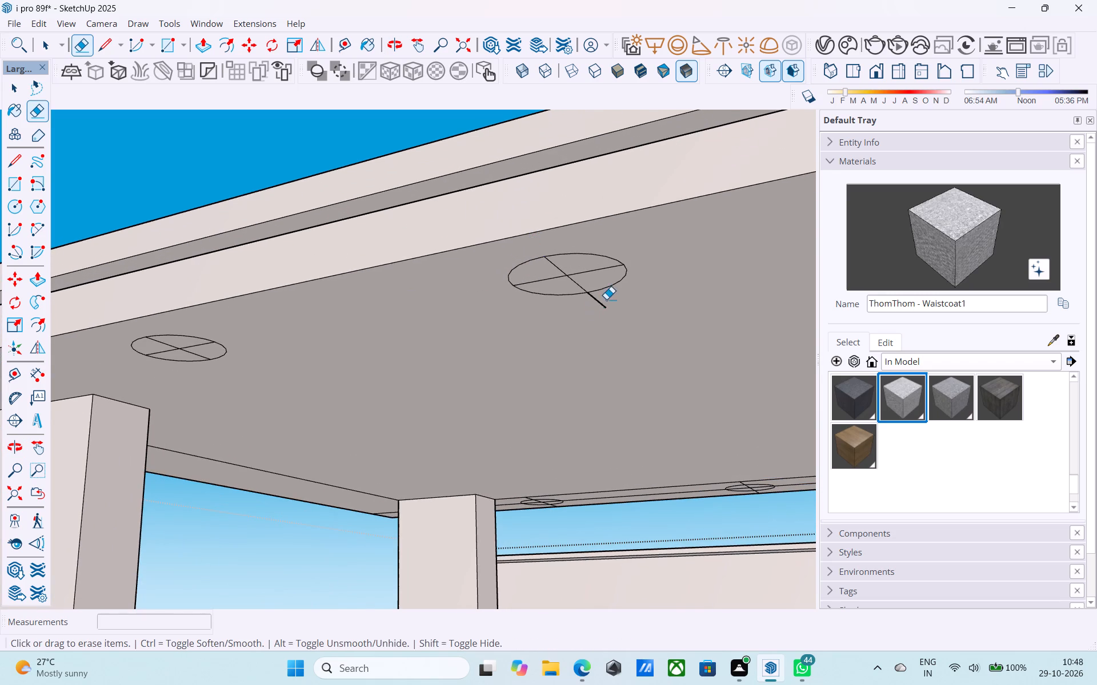
drag(606, 299, 608, 299)
scroll(599, 297, down, 4)
middle_drag(598, 297, 385, 316)
scroll(358, 315, down, 4)
scroll(568, 251, up, 6)
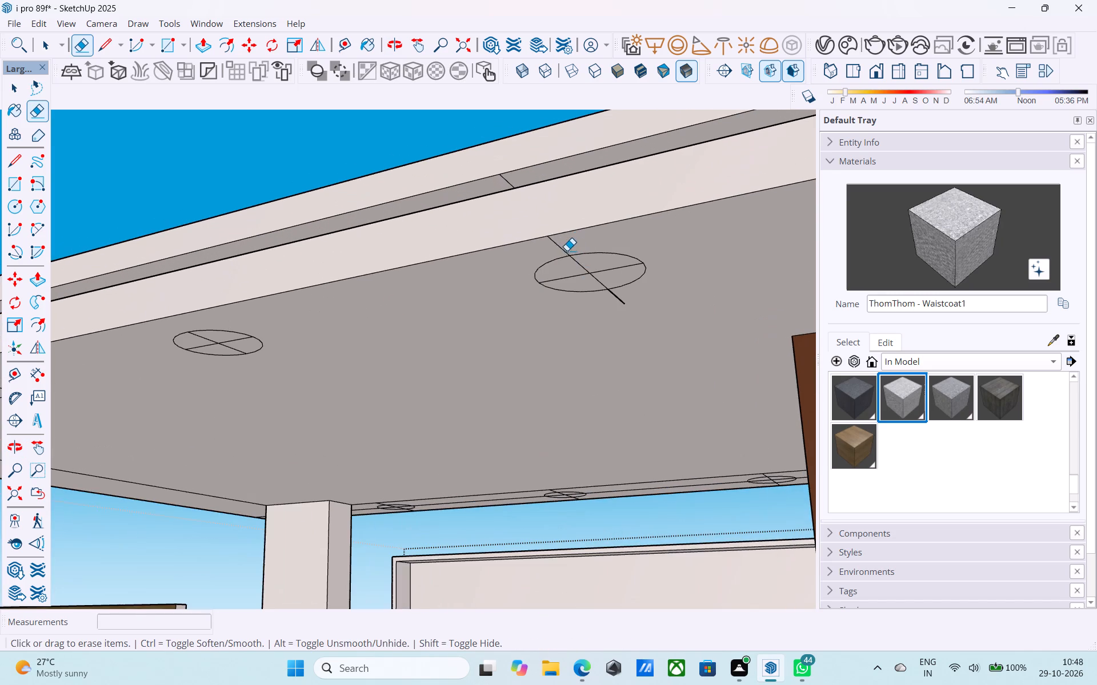
drag(564, 248, 556, 252)
click(618, 300)
Erase the line stubs outside the fourth light circle, above the slatted cladding on the same side.
scroll(449, 317, down, 10)
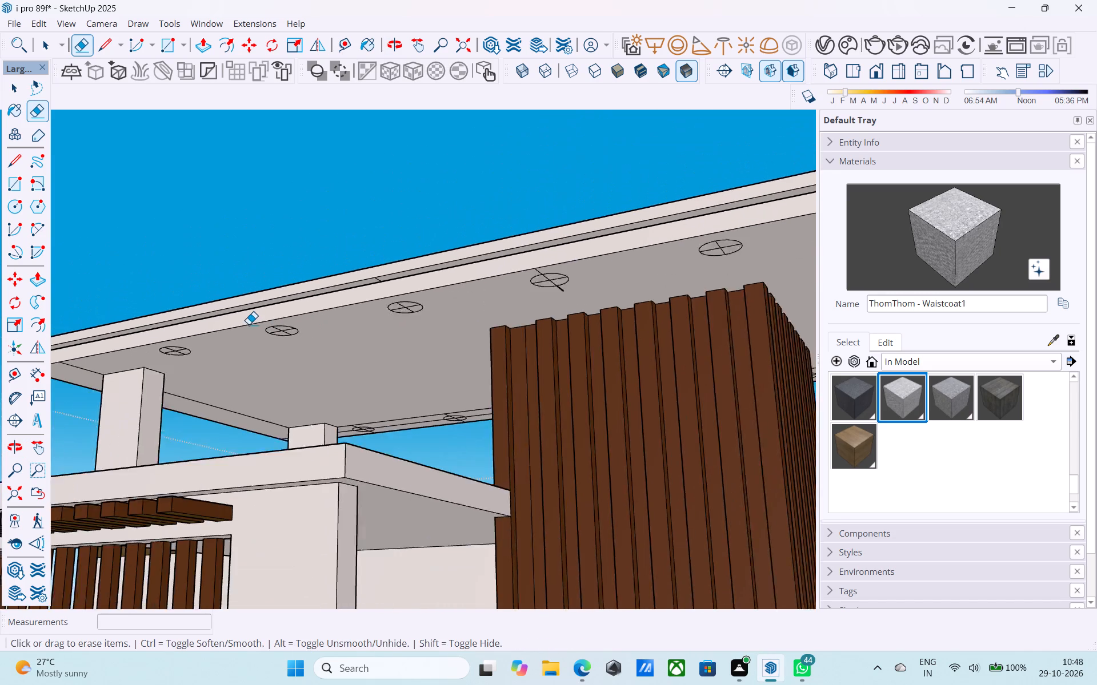
scroll(249, 324, down, 2)
middle_drag(504, 322, 394, 339)
scroll(400, 327, up, 7)
drag(370, 268, 358, 270)
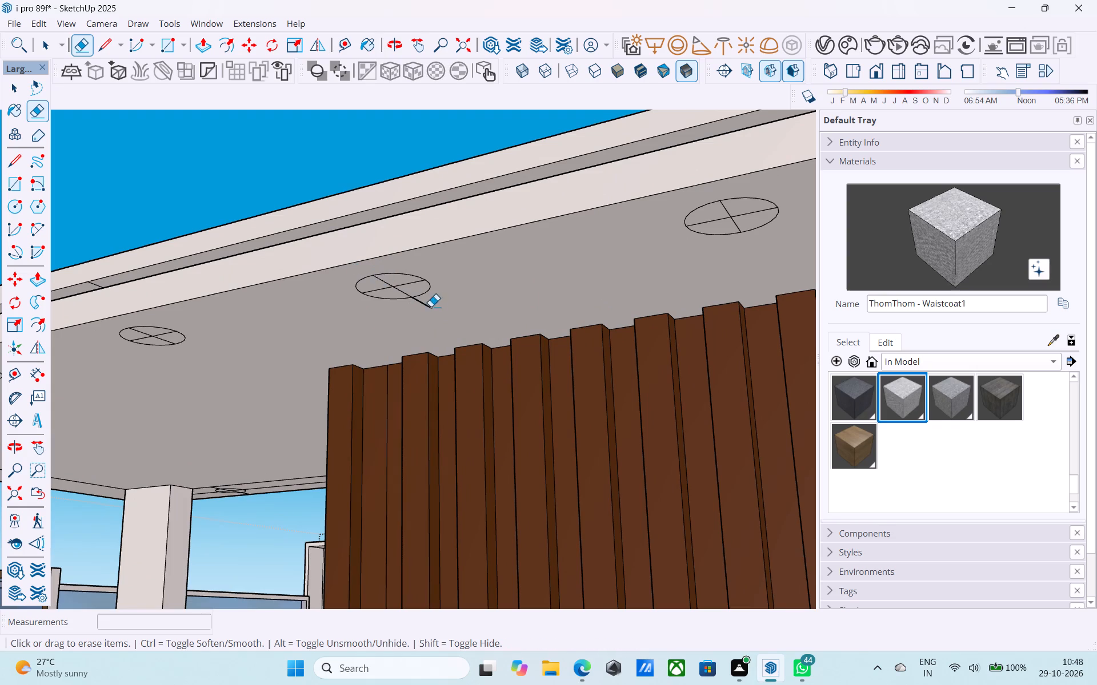
drag(439, 300, 422, 311)
Erase the construction lines around the first light circle past the corner on the canopy's glass-railing side, restoring any circle edges removed.
scroll(659, 249, down, 12)
middle_drag(629, 276, 582, 276)
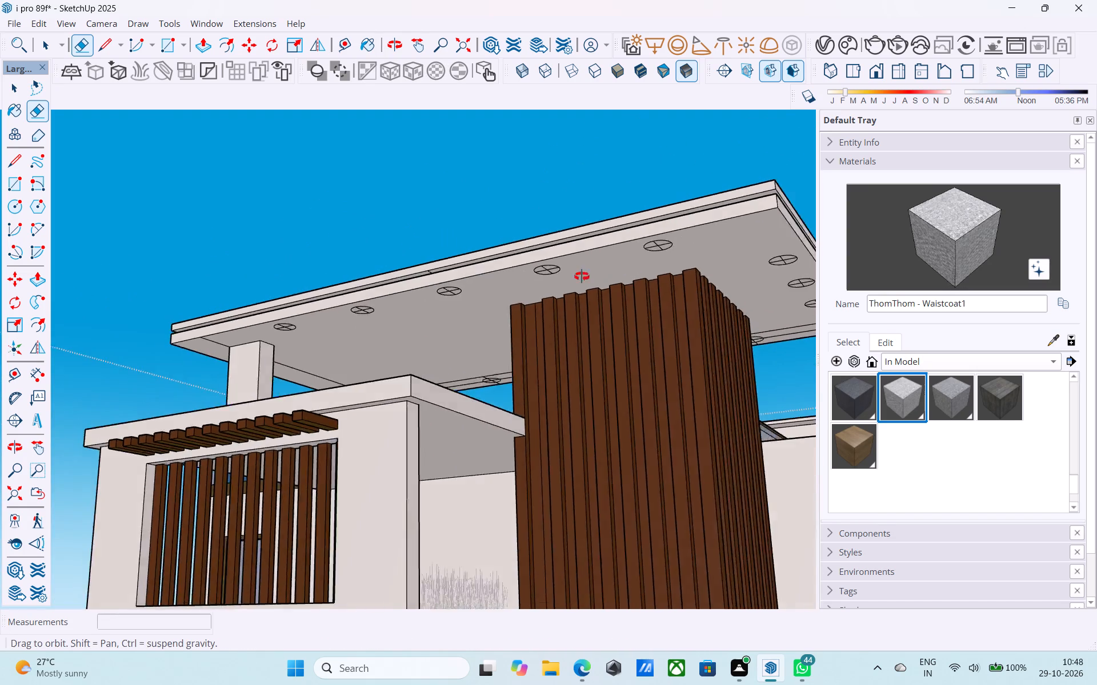
middle_drag(582, 276, 98, 293)
shift+middle_drag(551, 179, 579, 293)
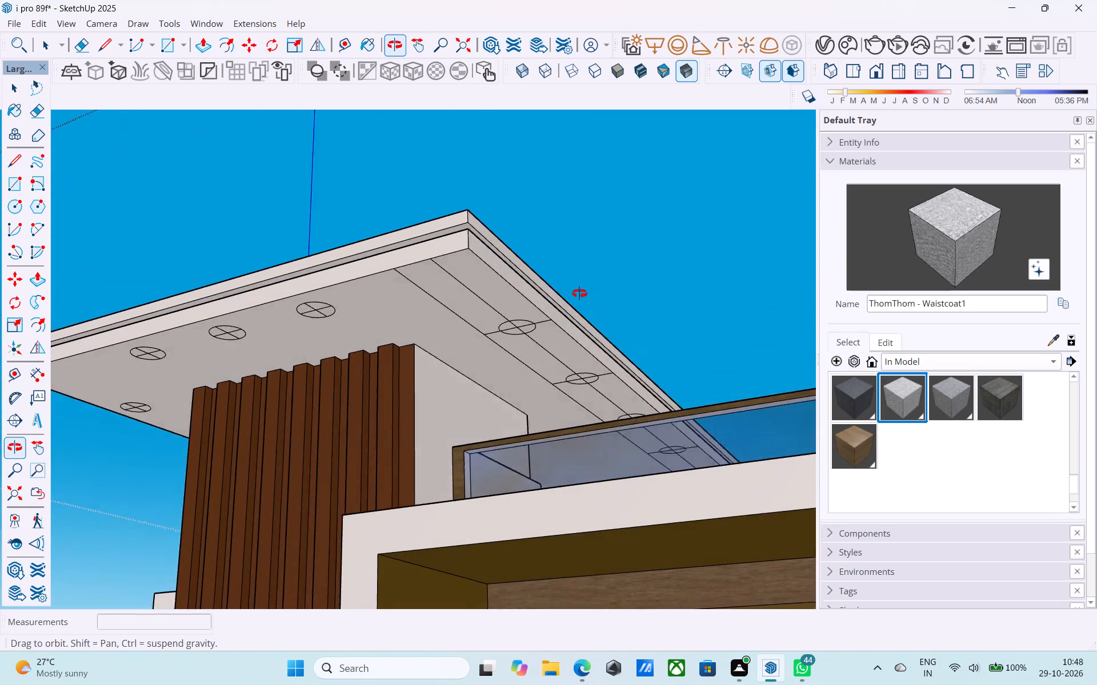
shift+middle_drag(579, 293, 580, 292)
scroll(510, 304, up, 4)
drag(483, 281, 460, 292)
drag(445, 283, 413, 299)
drag(574, 356, 534, 384)
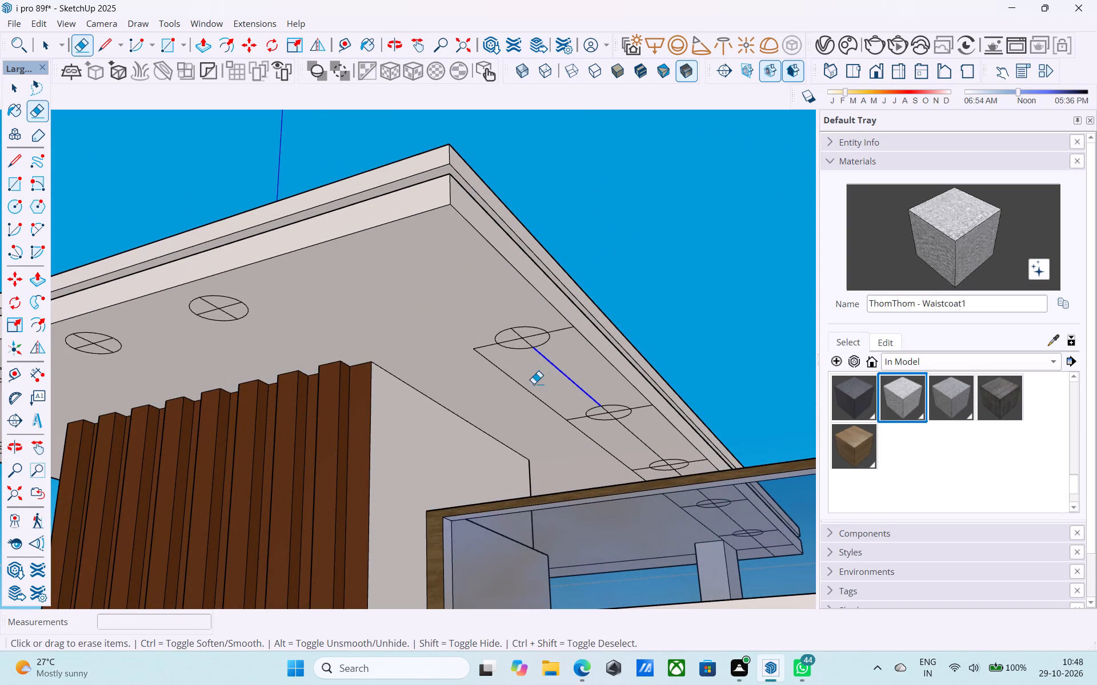
drag(534, 384, 523, 389)
drag(481, 336, 502, 371)
drag(550, 333, 555, 337)
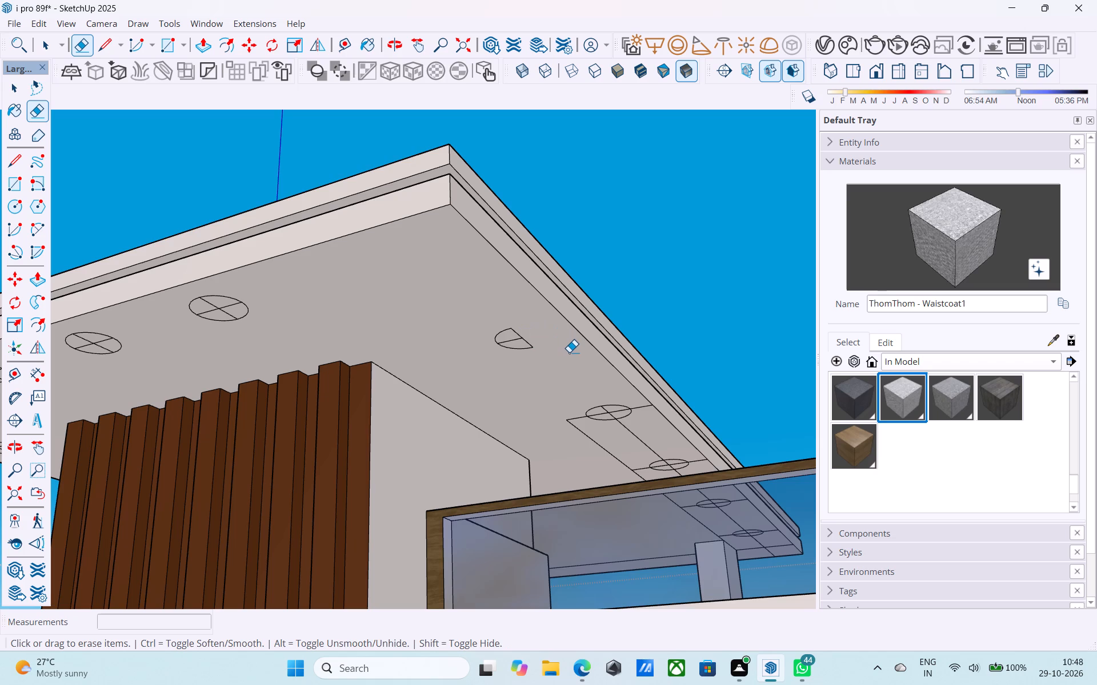
key(ctrl+z)
scroll(561, 324, up, 3)
drag(560, 324, 566, 358)
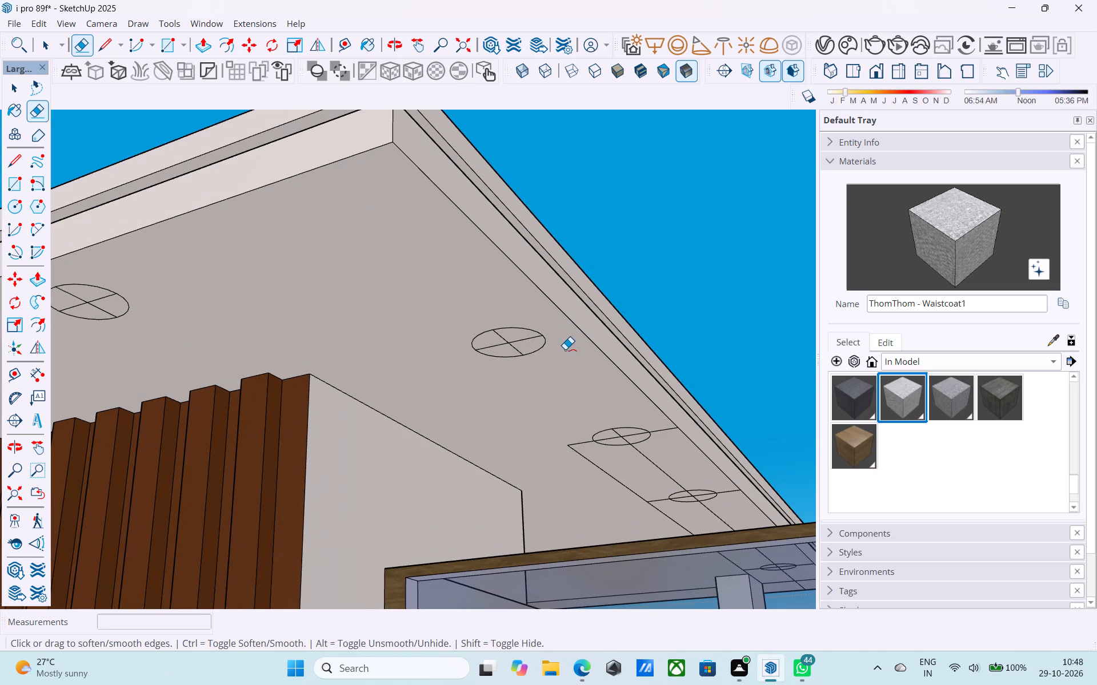
Save the model.
key(ctrl+s)
Erase the construction lines around the second light circle along the glass-railing side of the soffit, keeping the crossed circle.
scroll(565, 349, down, 4)
middle_drag(565, 354, 420, 269)
scroll(602, 299, up, 8)
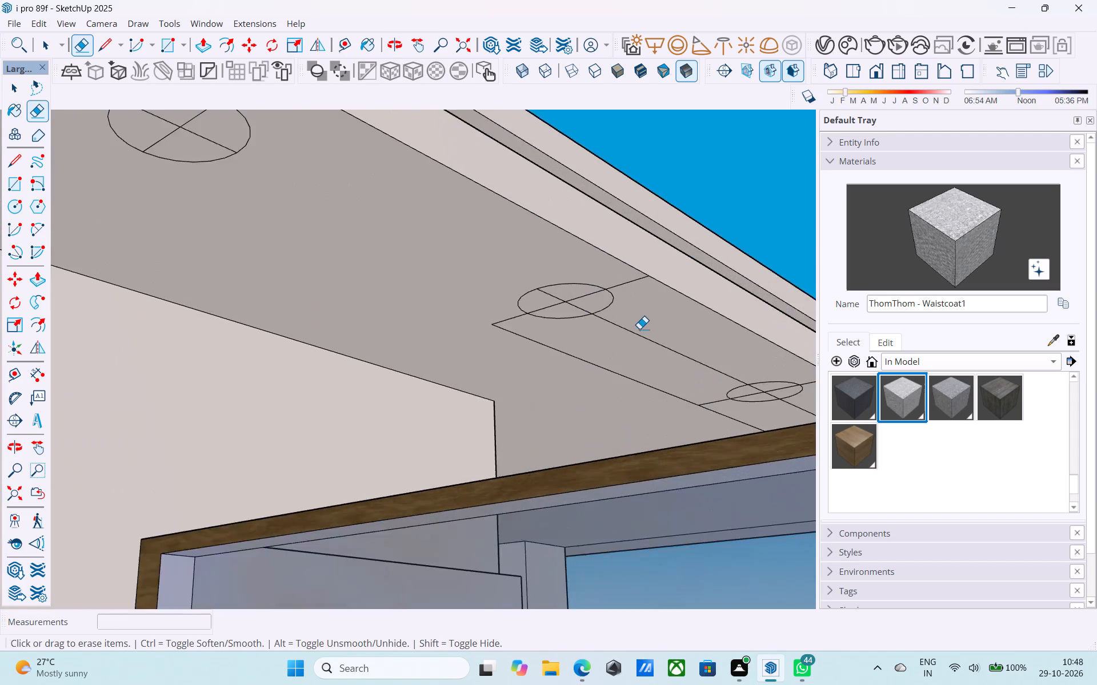
scroll(639, 329, up, 2)
drag(639, 322, 571, 377)
drag(461, 309, 492, 360)
drag(598, 265, 641, 291)
Erase the construction lines around the third light circle along the glass-railing side, keeping its cross.
scroll(477, 326, down, 11)
middle_drag(550, 365, 556, 426)
scroll(555, 428, down, 1)
scroll(636, 359, up, 4)
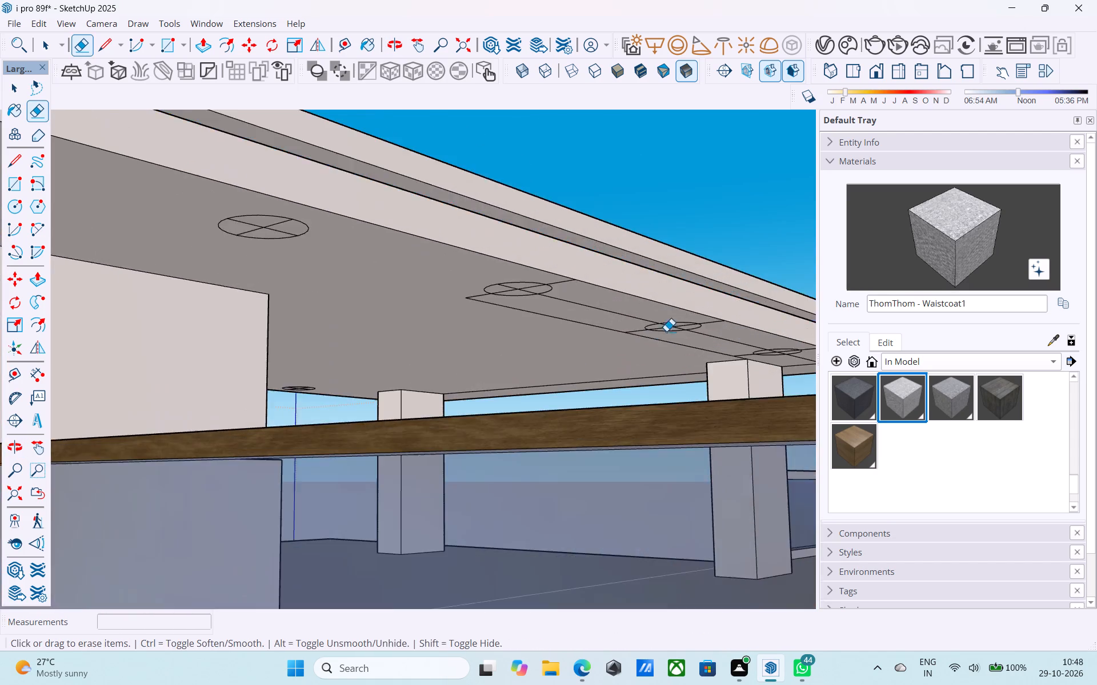
scroll(666, 331, up, 7)
shift+middle_drag(622, 313, 788, 315)
drag(674, 238, 677, 308)
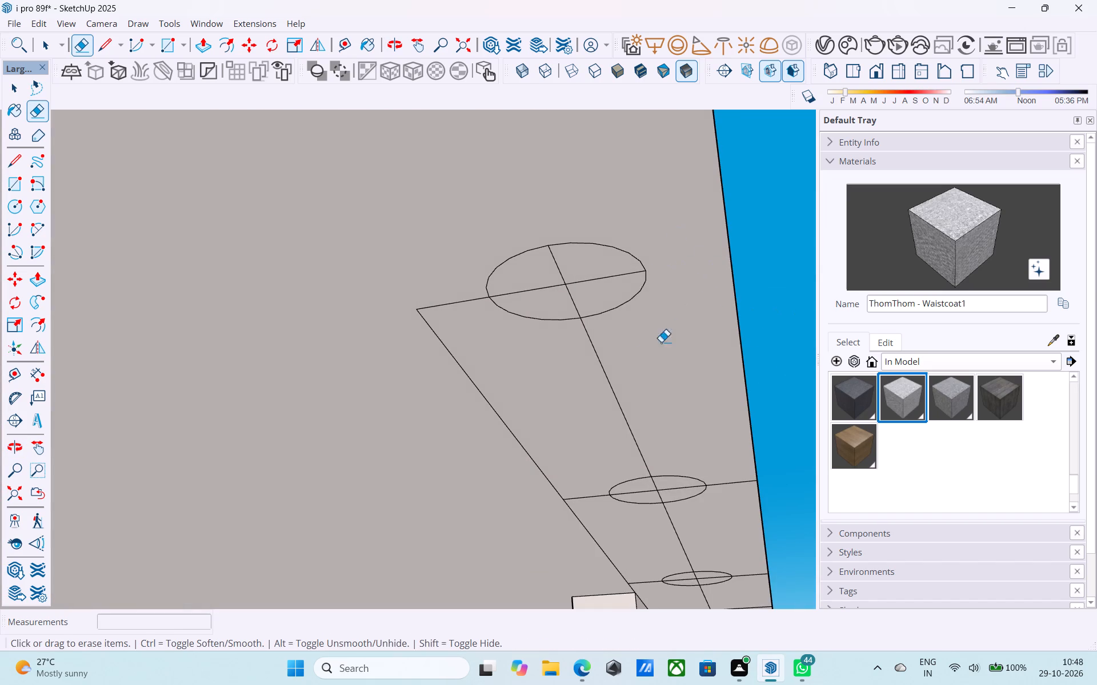
drag(637, 357, 485, 398)
drag(439, 284, 468, 354)
Erase the construction lines around the fourth light circle along the glass-railing side, keeping its cross.
scroll(498, 344, down, 3)
middle_drag(579, 370, 404, 373)
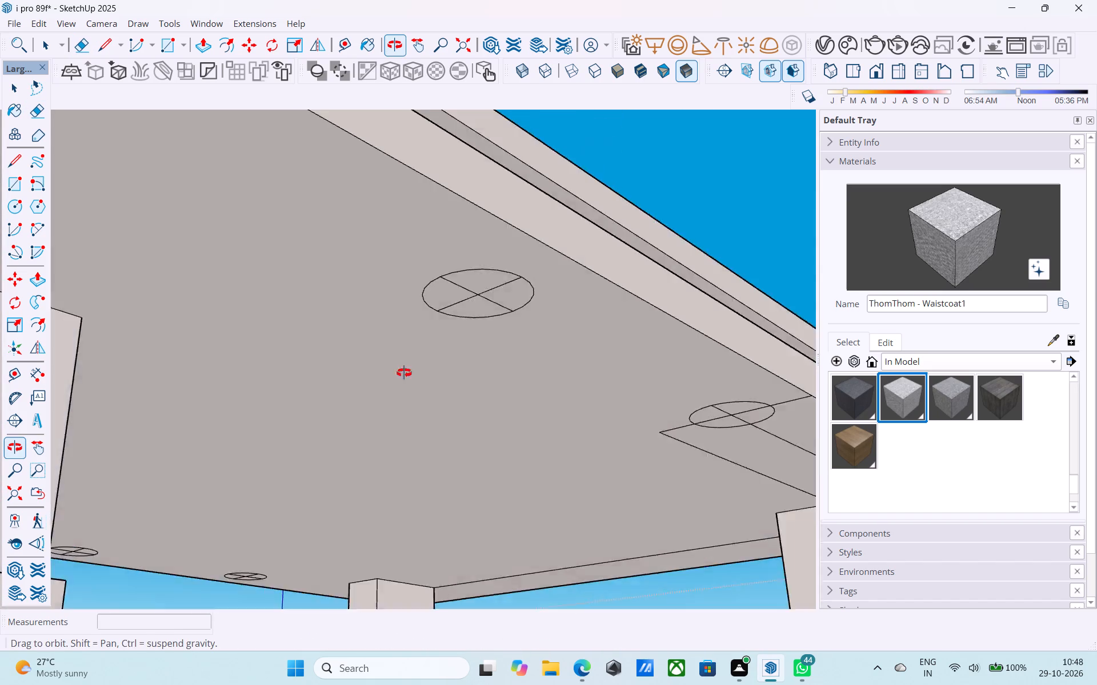
middle_drag(404, 373, 311, 468)
shift+middle_drag(674, 337, 341, 252)
drag(551, 252, 519, 314)
scroll(465, 295, up, 3)
drag(434, 241, 422, 234)
drag(522, 188, 576, 207)
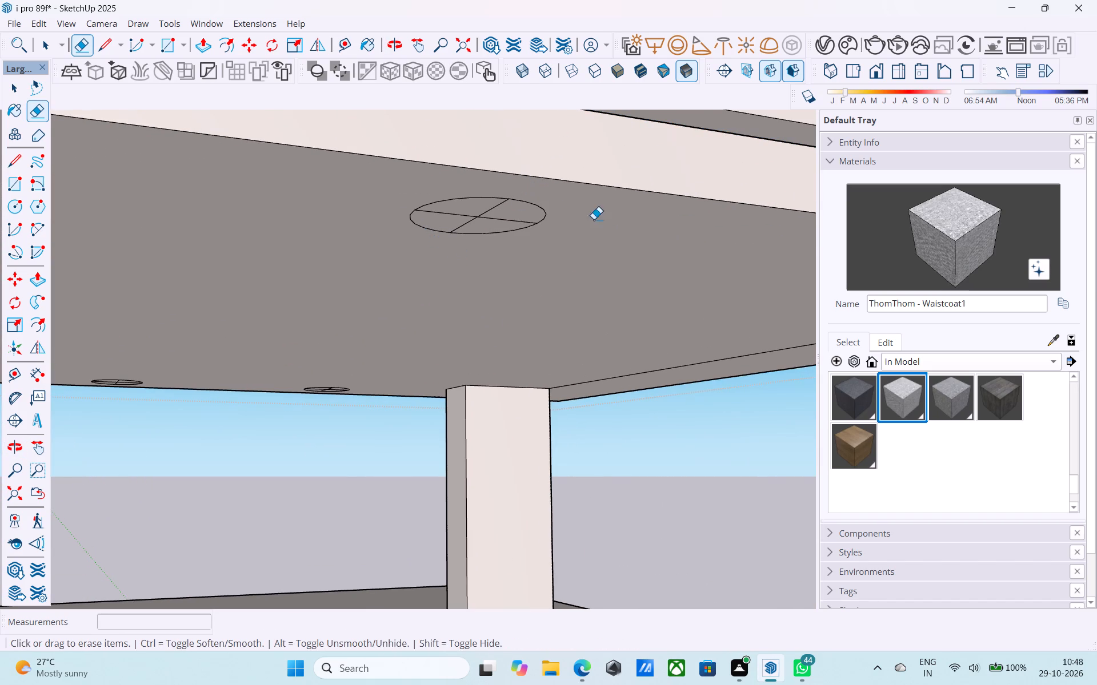
Erase the construction lines around the last light circle on that side, next to the corner column, keeping its cross.
scroll(587, 227, down, 5)
shift+middle_drag(619, 288, 319, 295)
scroll(559, 300, up, 7)
drag(679, 257, 730, 307)
drag(734, 269, 762, 297)
drag(411, 216, 381, 214)
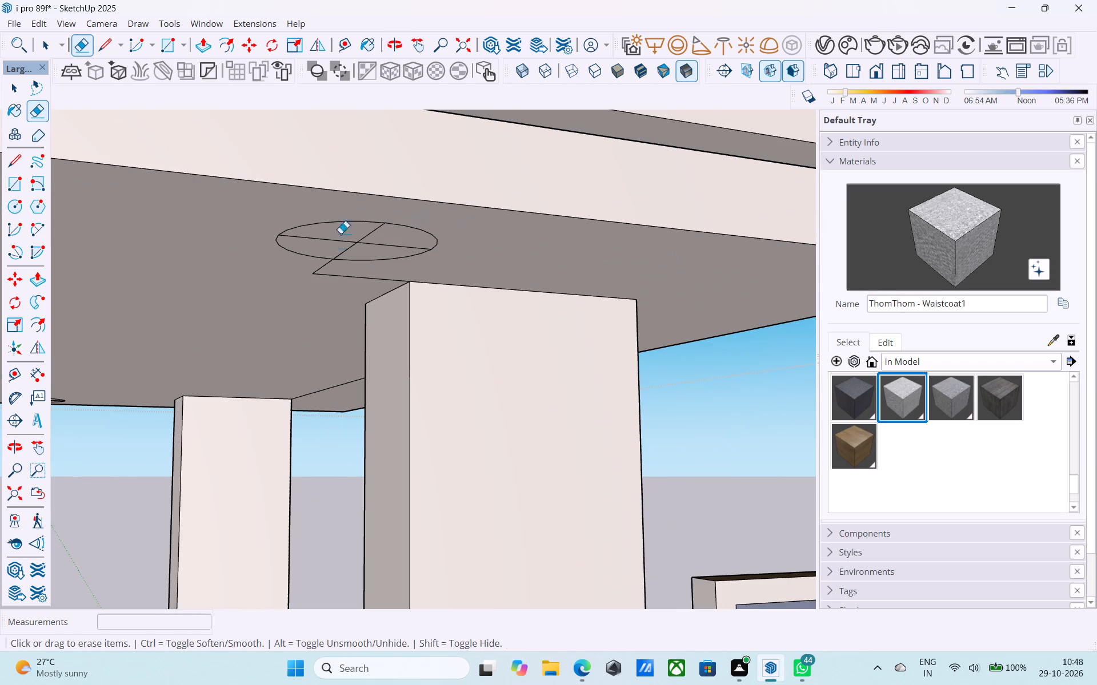
drag(331, 274, 311, 288)
click(314, 276)
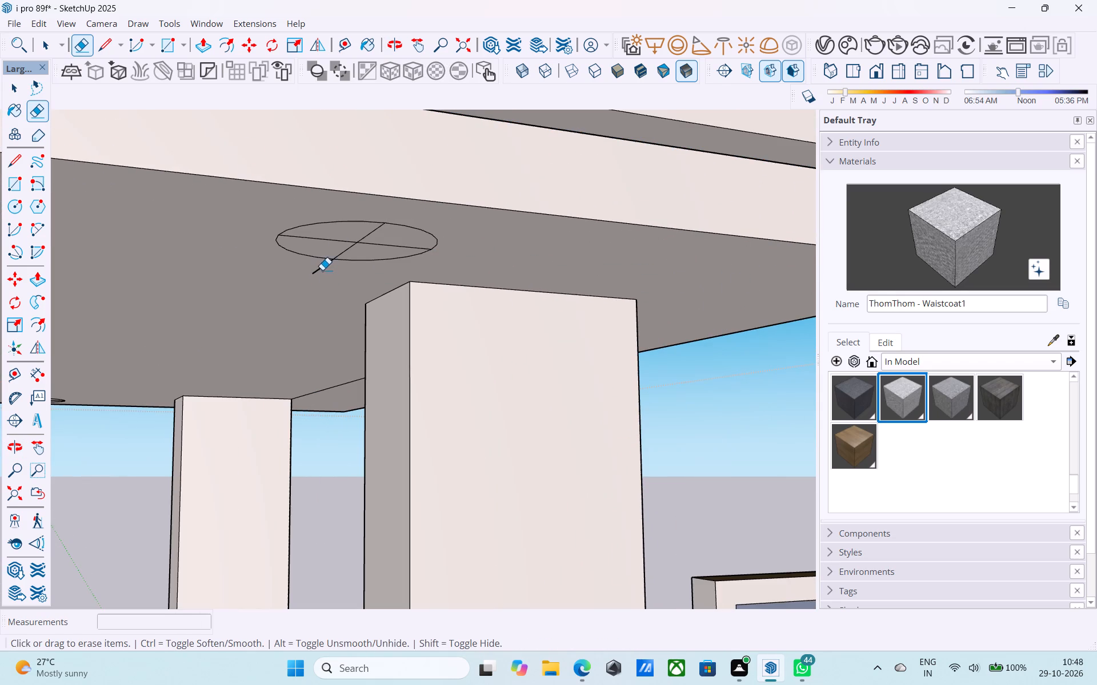
click(322, 270)
Erase the leftover line running between the two columns on the canopy's underside.
scroll(310, 283, down, 5)
middle_drag(365, 310, 37, 304)
drag(599, 296, 575, 326)
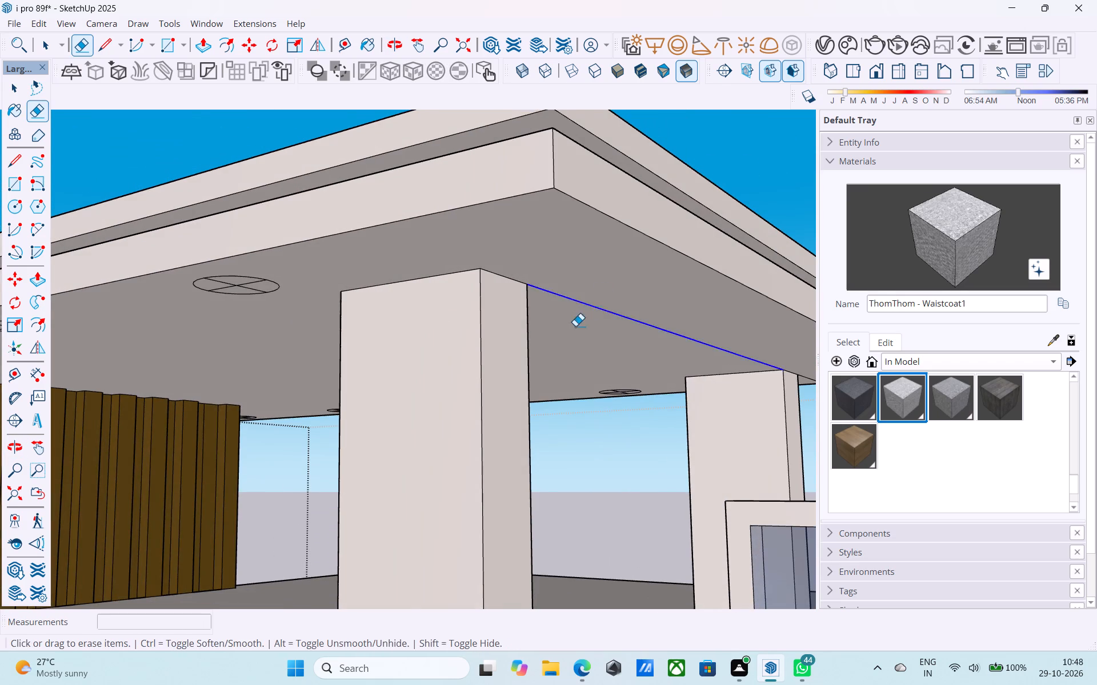
Examine the roof canopy from above and its soffit light circles from below.
scroll(592, 310, down, 7)
middle_drag(592, 306, 625, 453)
scroll(632, 436, down, 8)
middle_drag(503, 366, 881, 339)
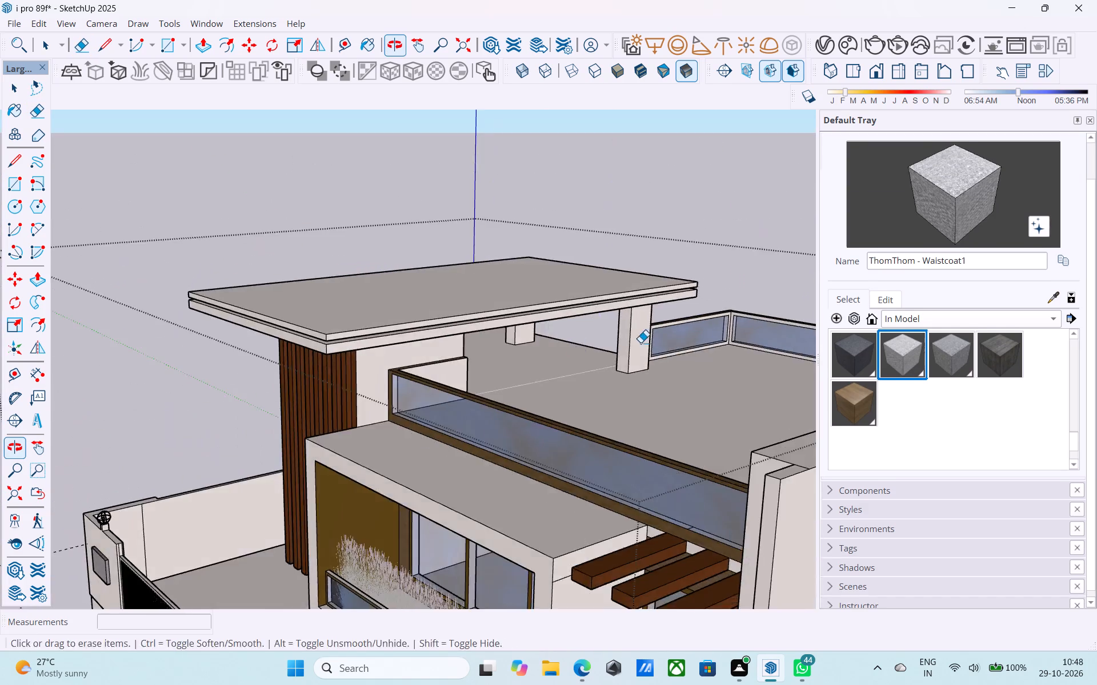
middle_drag(574, 349, 763, 313)
scroll(183, 454, up, 5)
scroll(300, 408, down, 1)
middle_drag(300, 408, 422, 248)
shift+middle_drag(425, 248, 411, 228)
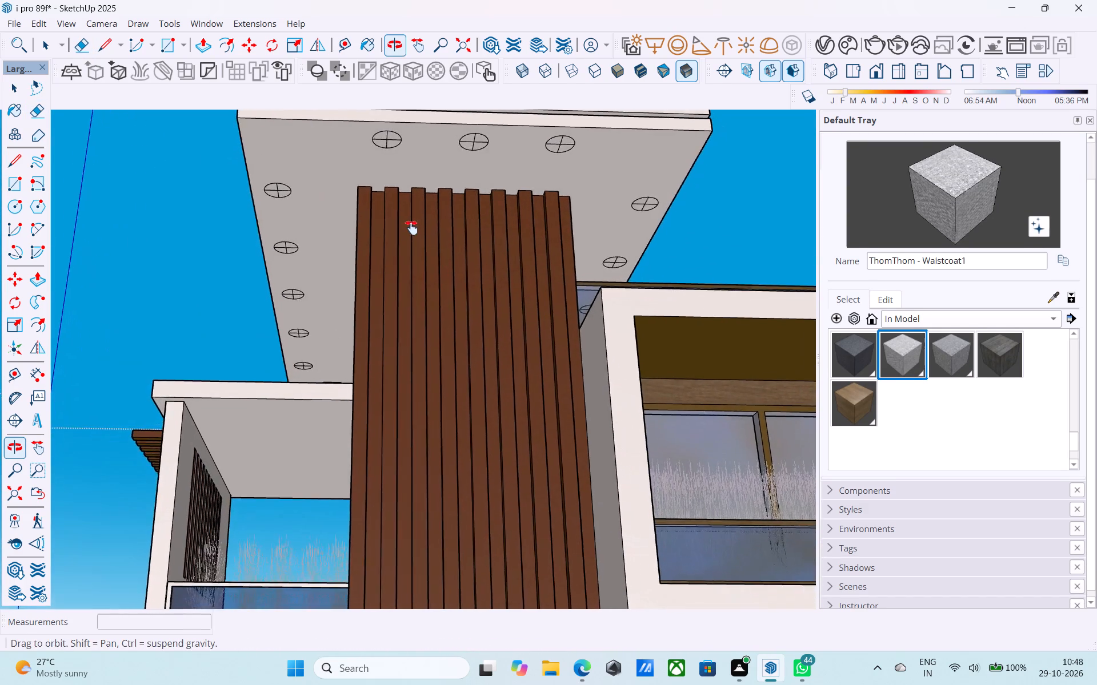
shift+middle_drag(411, 228, 551, 259)
ctrl+scroll(551, 259, up, 1)
Save the model.
key(ctrl+s)
Erase the stray line on the slab underside at the bottom of the brown slatted cladding.
scroll(551, 258, down, 5)
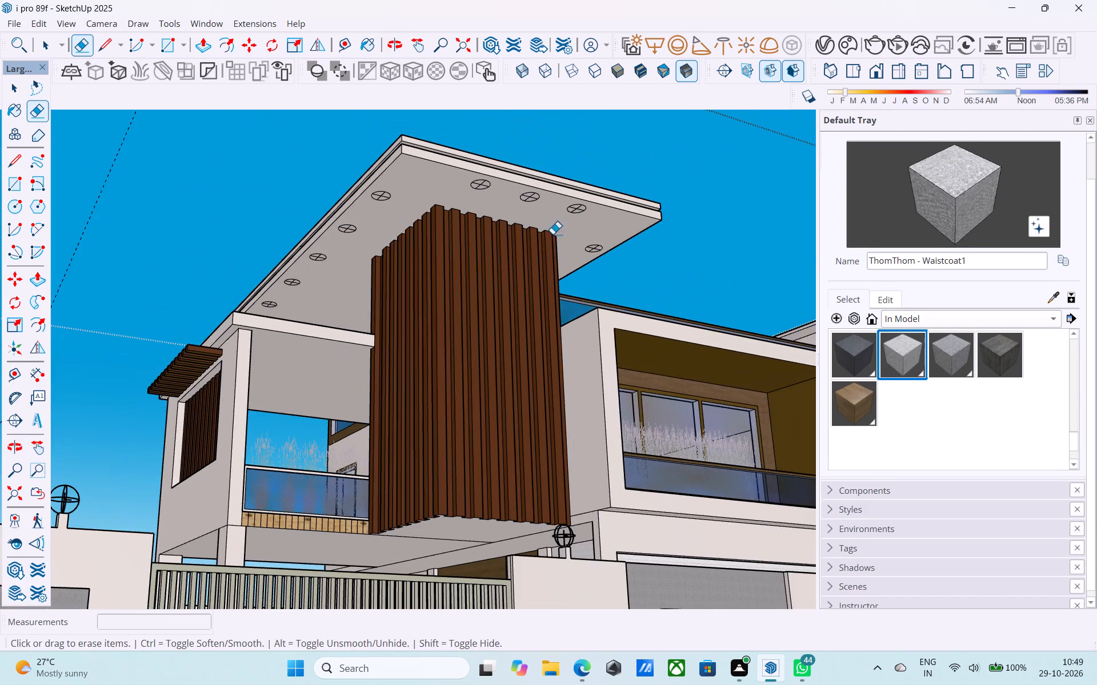
middle_drag(552, 234, 666, 333)
scroll(441, 545, up, 2)
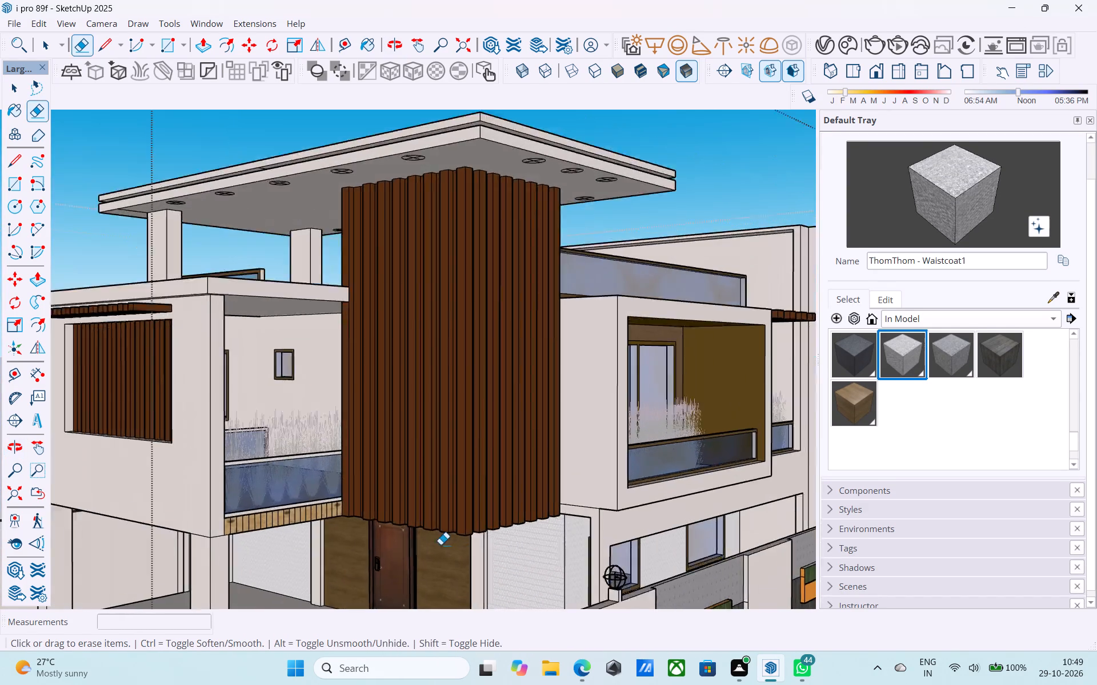
scroll(441, 545, up, 6)
middle_drag(257, 531, 329, 417)
scroll(350, 434, up, 3)
drag(361, 421, 332, 442)
Examine the slab underside below the slatted cladding and the grey textured panel on the gate pier.
scroll(333, 446, down, 5)
middle_drag(443, 434, 422, 433)
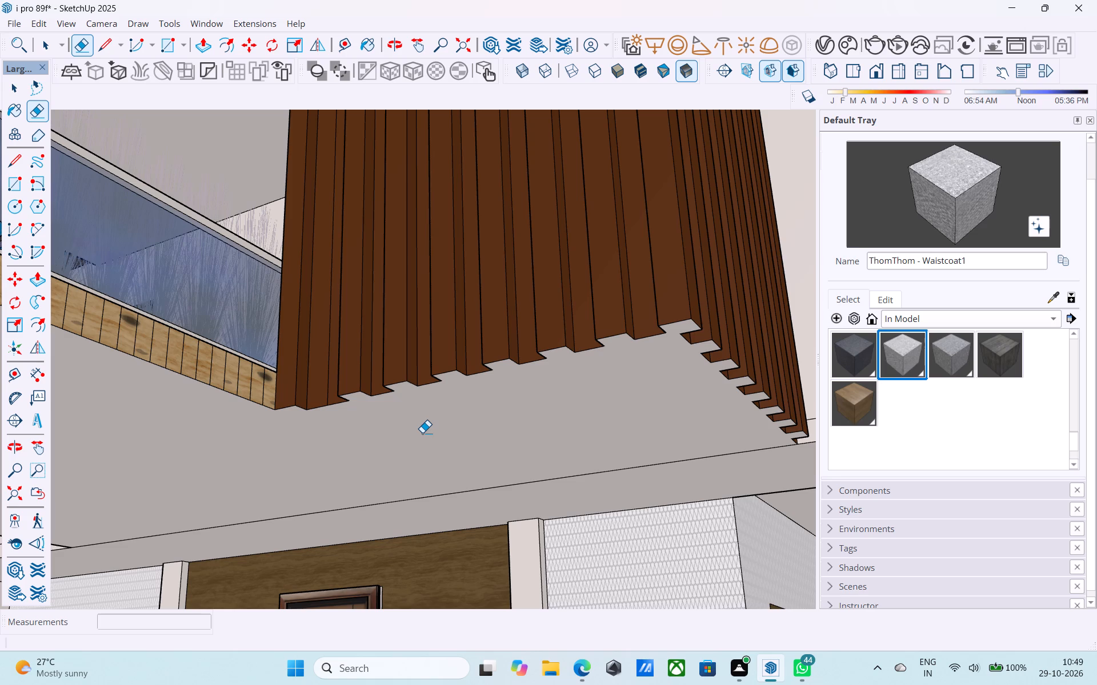
scroll(442, 466, down, 5)
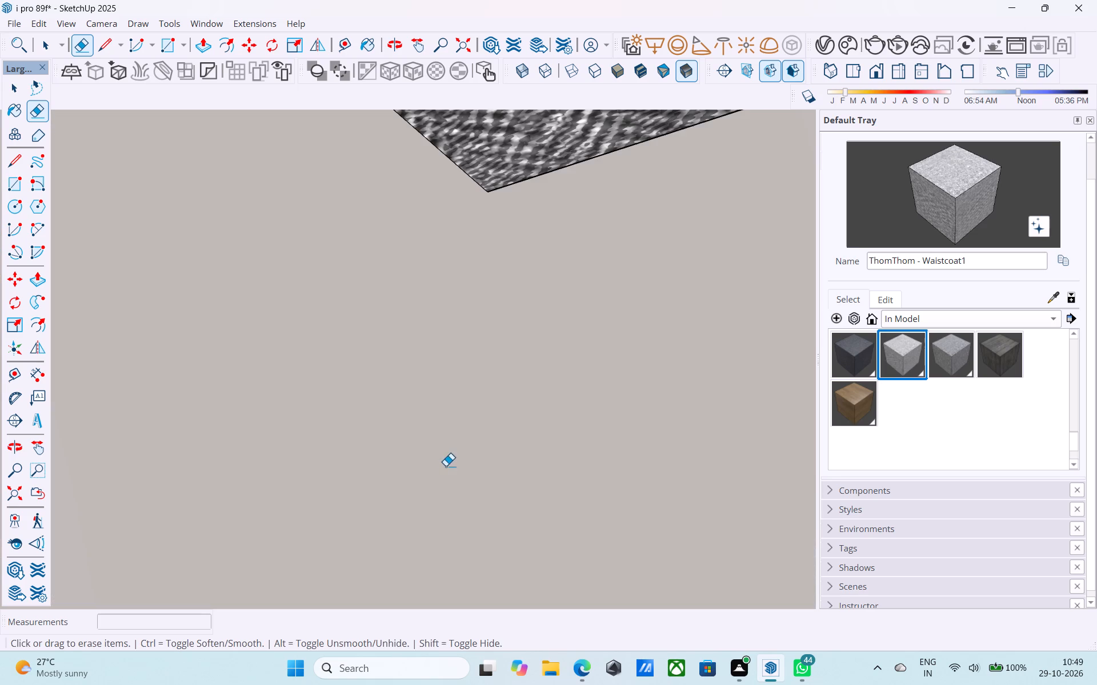
middle_drag(493, 405, 496, 526)
scroll(496, 526, up, 1)
scroll(497, 489, down, 7)
scroll(496, 456, up, 1)
scroll(496, 456, down, 8)
scroll(493, 416, down, 15)
scroll(497, 407, down, 8)
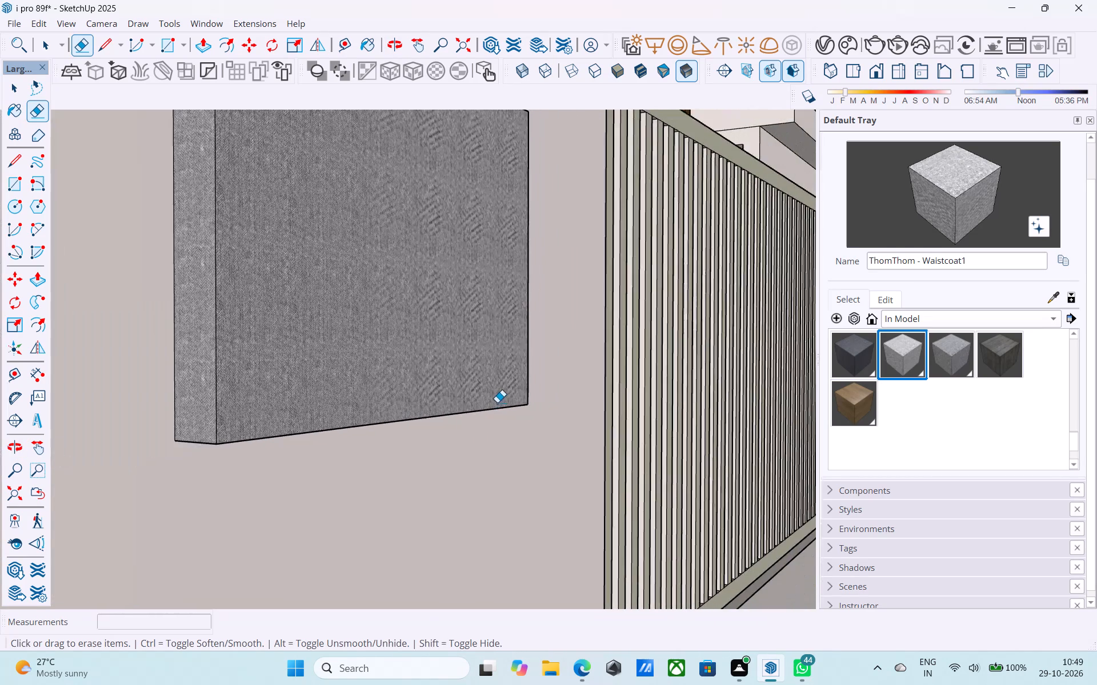
scroll(497, 402, down, 11)
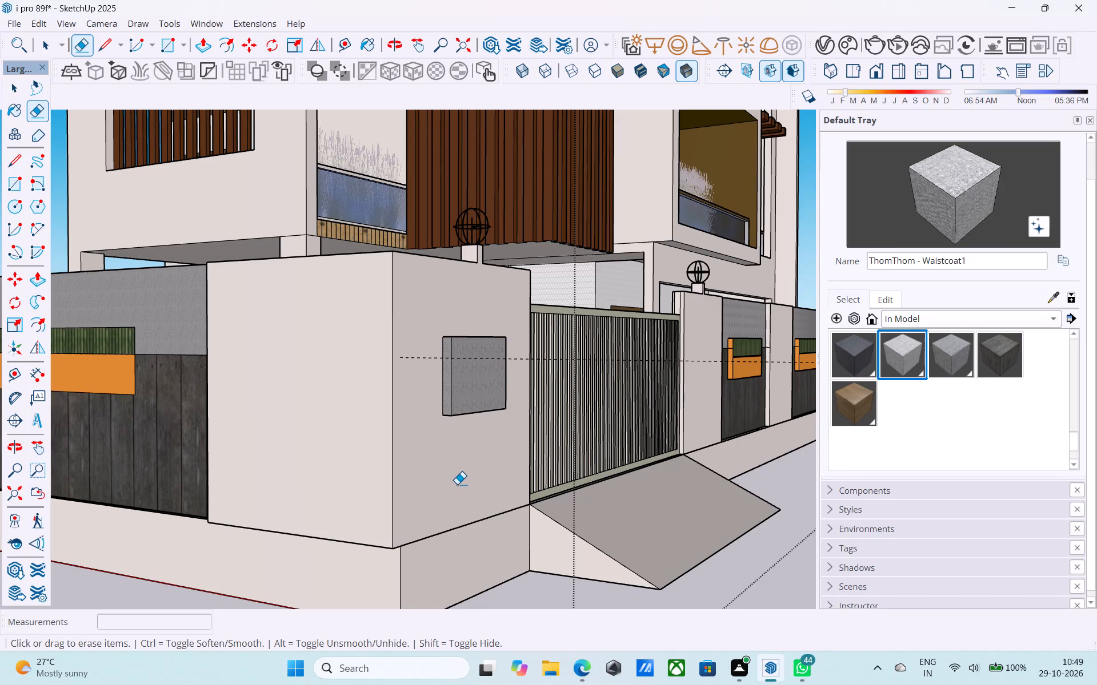
scroll(436, 465, down, 5)
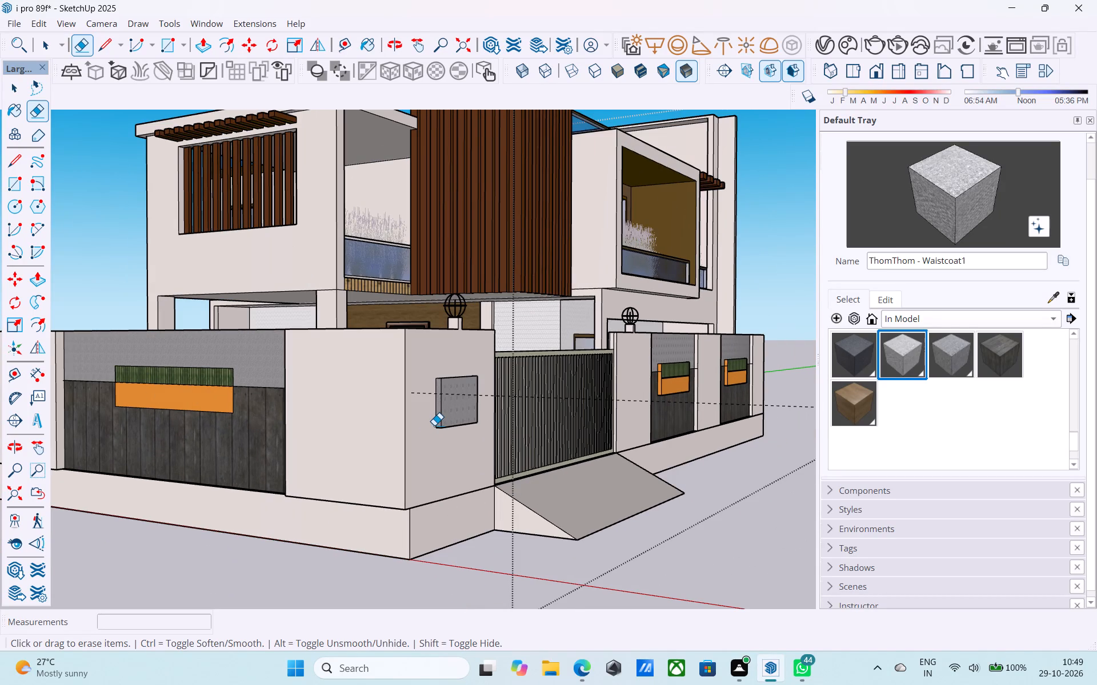
scroll(551, 329, down, 3)
Examine the boundary wall, front balconies and entrance area from several angles.
middle_drag(540, 386, 251, 383)
middle_drag(487, 420, 135, 392)
middle_drag(333, 369, 230, 454)
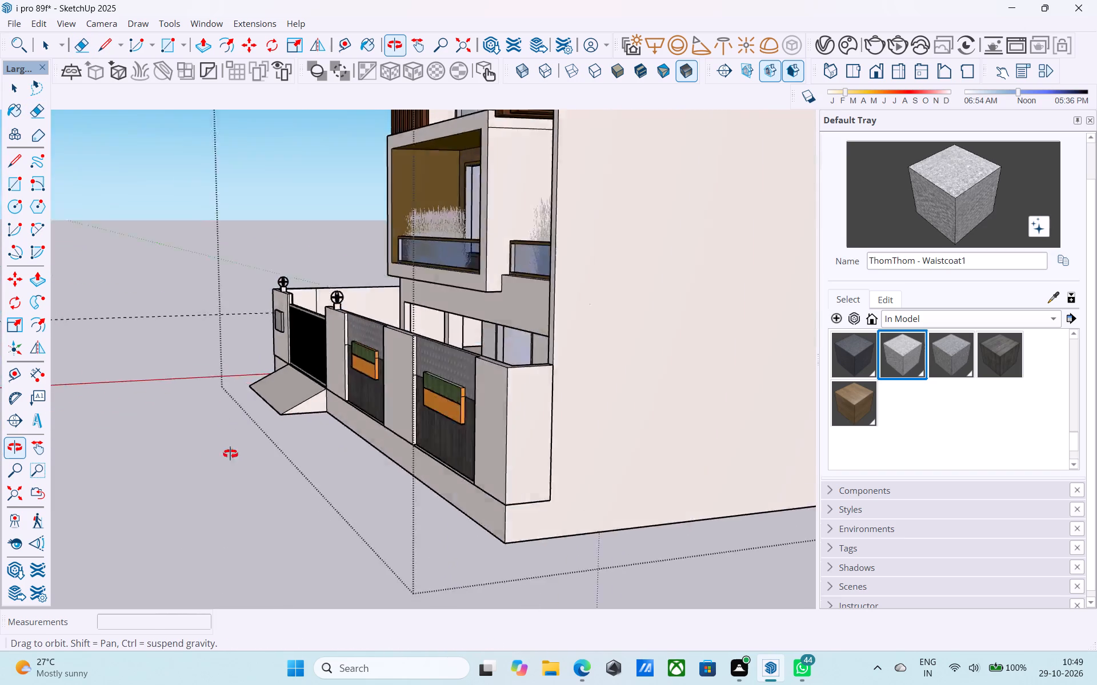
middle_drag(230, 454, 412, 519)
scroll(522, 402, up, 3)
middle_drag(646, 481, 453, 579)
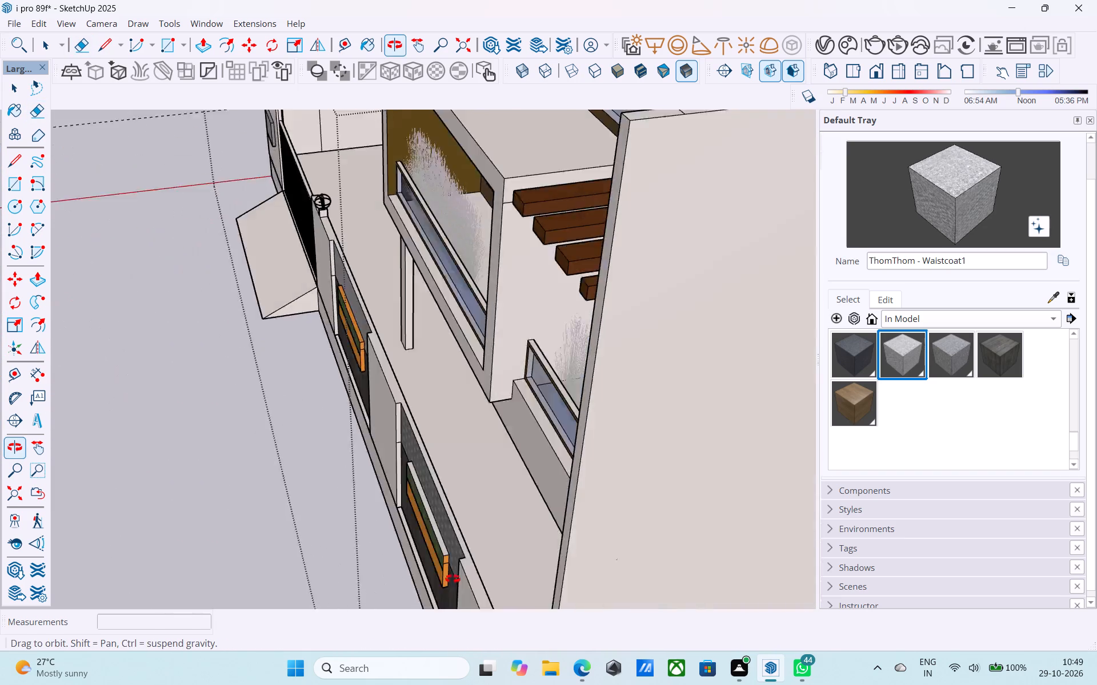
middle_drag(453, 579, 588, 674)
scroll(588, 674, down, 6)
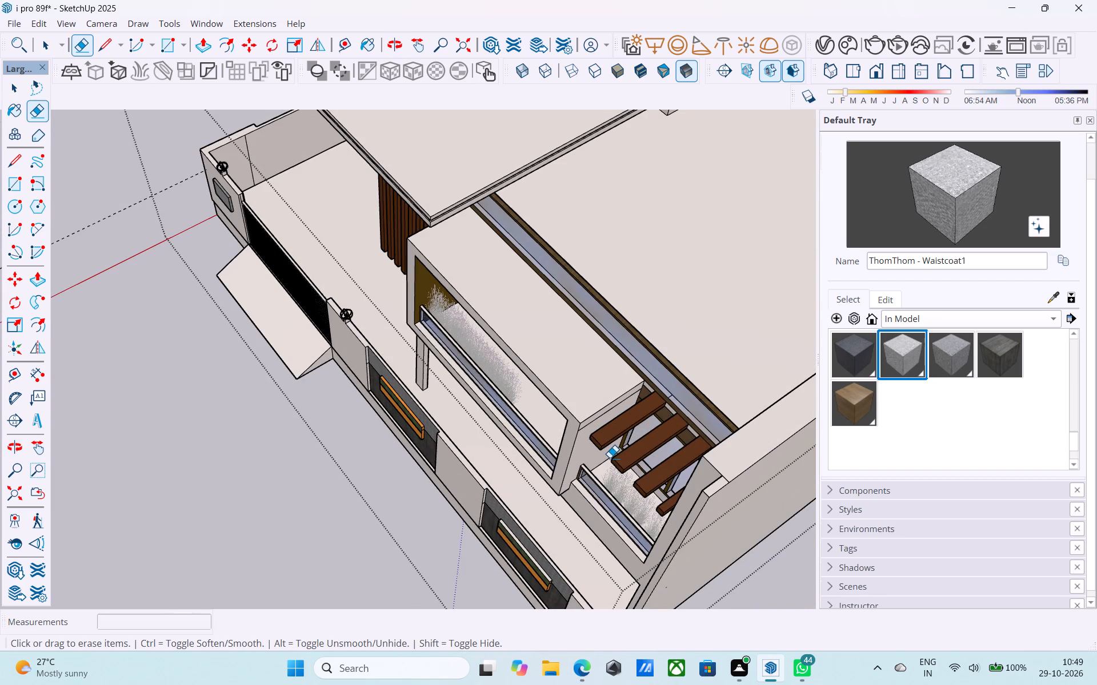
shift+middle_drag(609, 415, 1002, 179)
middle_drag(383, 461, 404, 444)
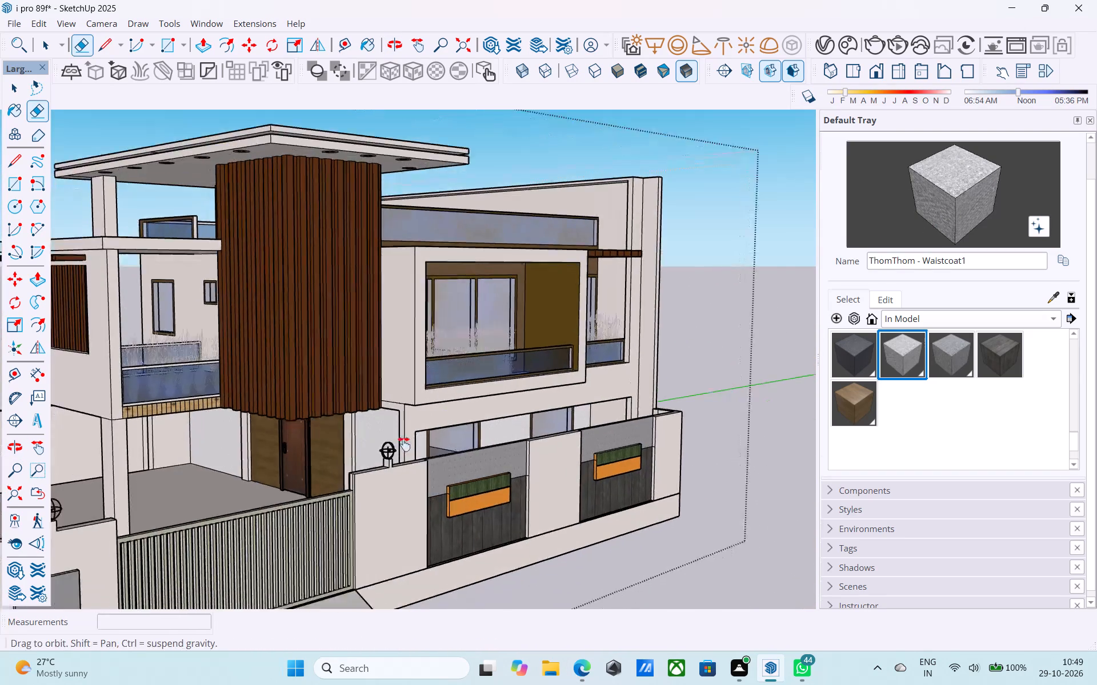
middle_drag(404, 444, 443, 461)
scroll(400, 474, up, 8)
shift+middle_drag(363, 496, 426, 482)
scroll(398, 470, up, 8)
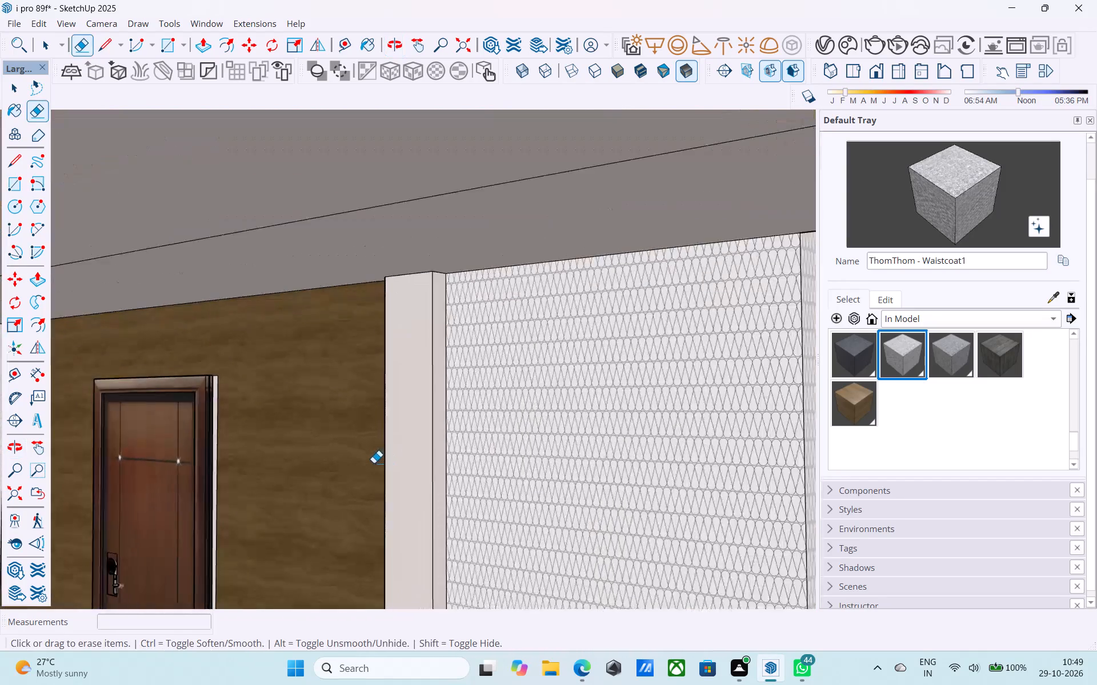
Erase the stray line on the slab underside above the wooden entrance wall.
middle_drag(373, 463, 479, 433)
drag(419, 176, 438, 237)
shift+middle_drag(418, 288, 581, 320)
drag(431, 219, 477, 292)
Paint the front faces of the two pilasters flanking the entrance door wall with ThomThom - Waistcoat1.
shift+middle_drag(386, 269, 892, 243)
shift+middle_drag(431, 424, 414, 357)
scroll(414, 358, up, 1)
key(space)
scroll(347, 378, down, 1)
shift+middle_drag(347, 378, 370, 291)
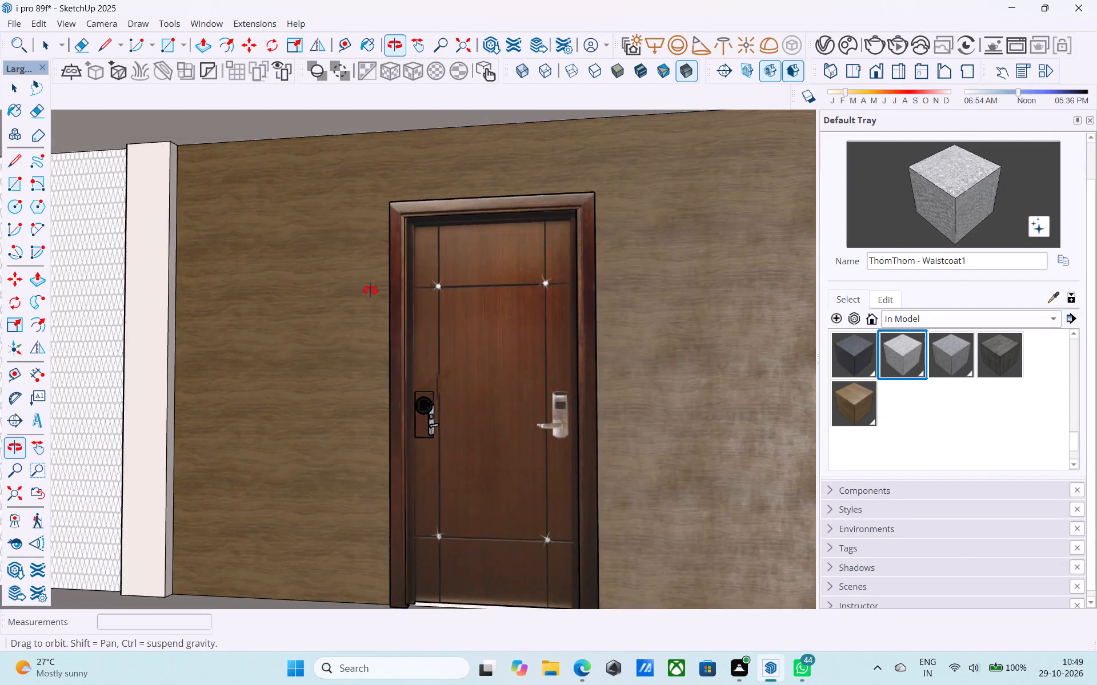
shift+middle_drag(370, 291, 533, 301)
shift+middle_drag(280, 329, 325, 353)
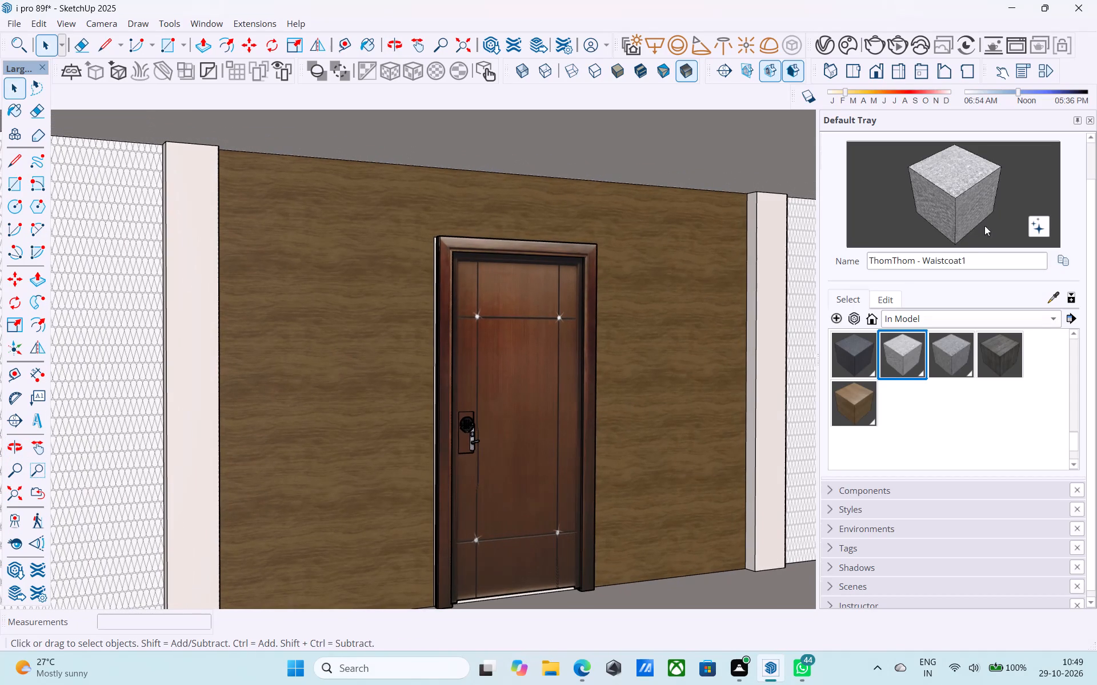
click(962, 192)
click(179, 280)
middle_drag(403, 289, 357, 300)
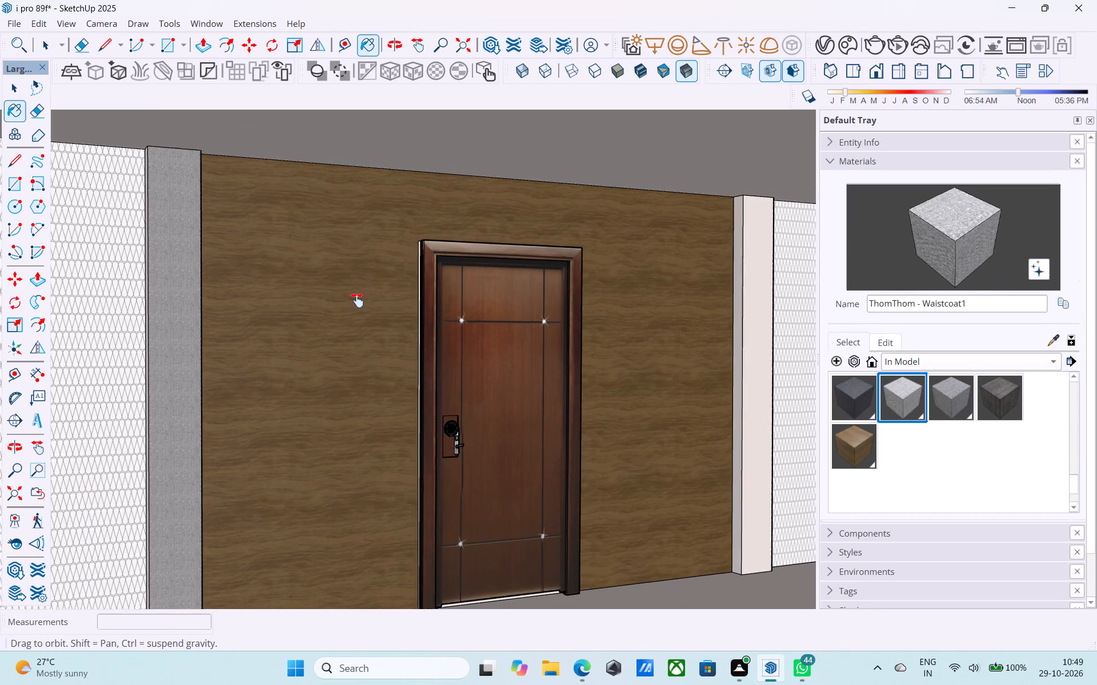
middle_drag(357, 300, 174, 305)
click(469, 318)
Paint both side faces of the pilaster on the hinge side of the entrance door with ThomThom - Waistcoat1.
shift+middle_drag(464, 312, 463, 331)
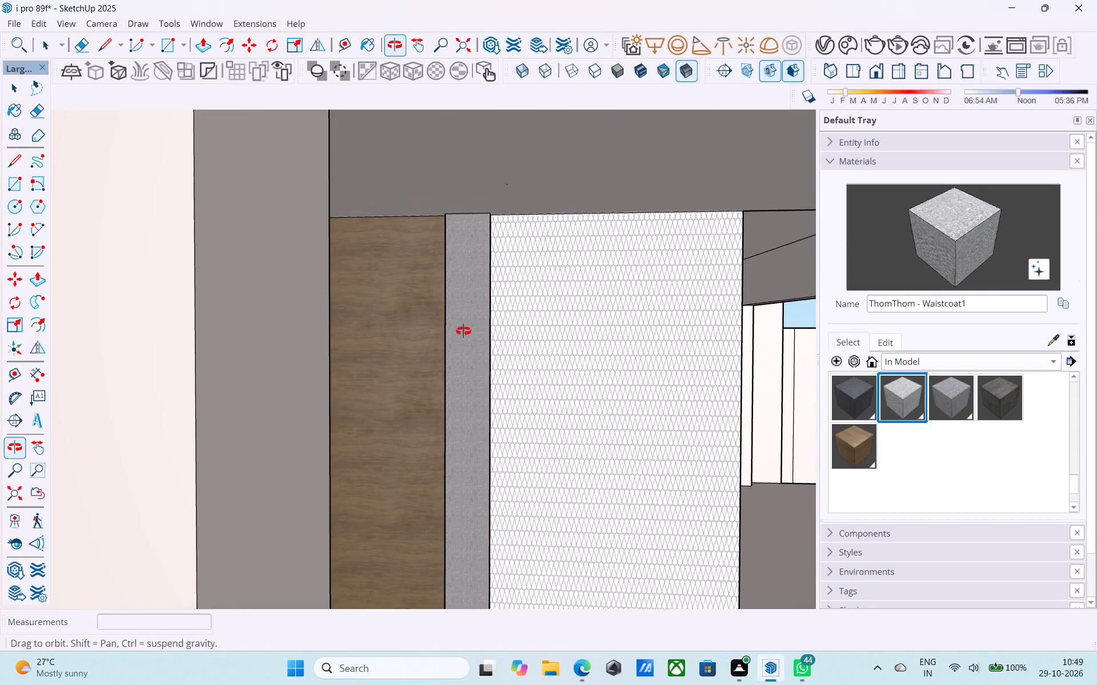
shift+middle_drag(463, 331, 372, 314)
scroll(280, 316, up, 6)
click(253, 305)
middle_drag(402, 313, 471, 320)
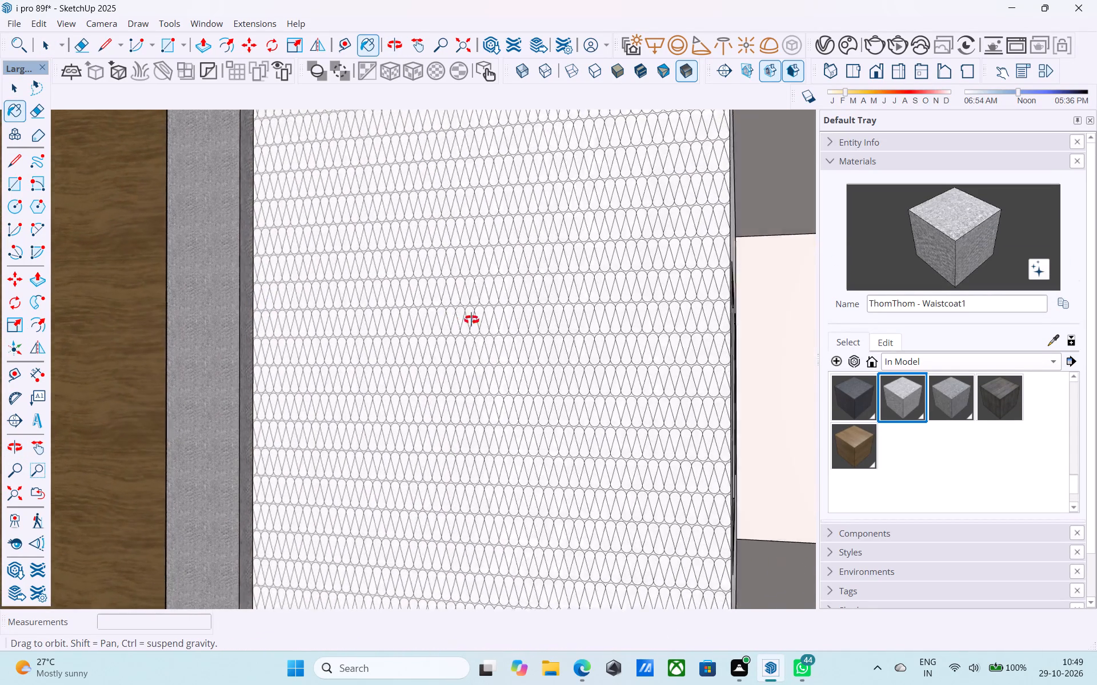
middle_drag(471, 320, 774, 321)
click(178, 290)
Paint both side faces of the pilaster on the handle side of the entrance door with ThomThom - Waistcoat1.
scroll(446, 284, down, 2)
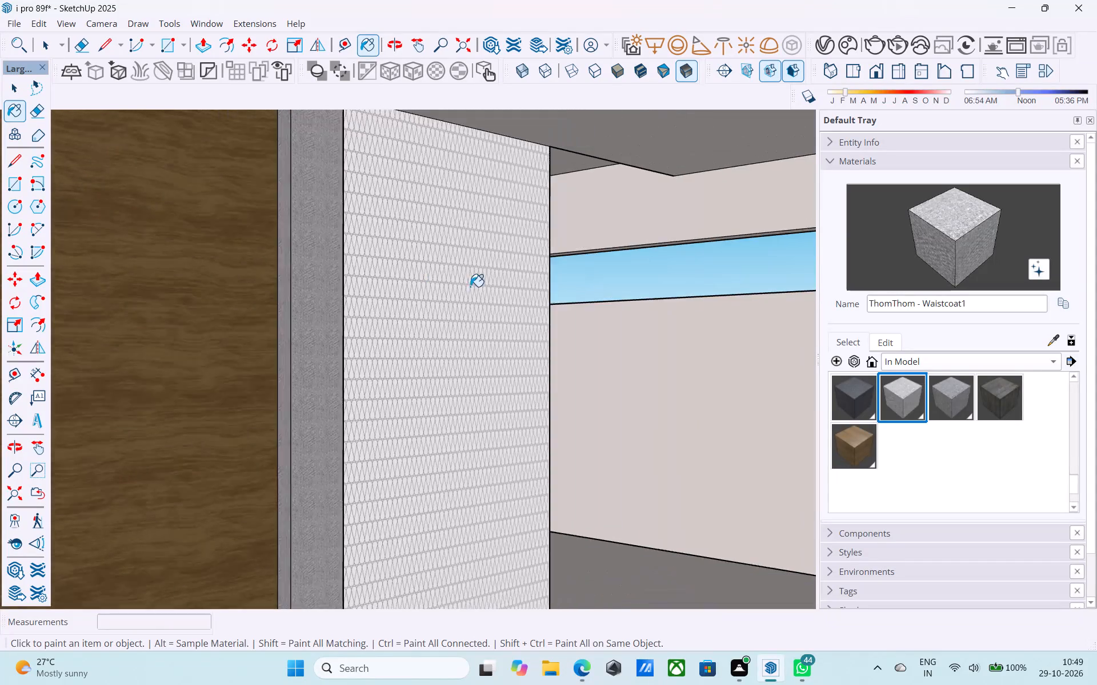
scroll(470, 287, down, 8)
middle_drag(157, 292, 479, 288)
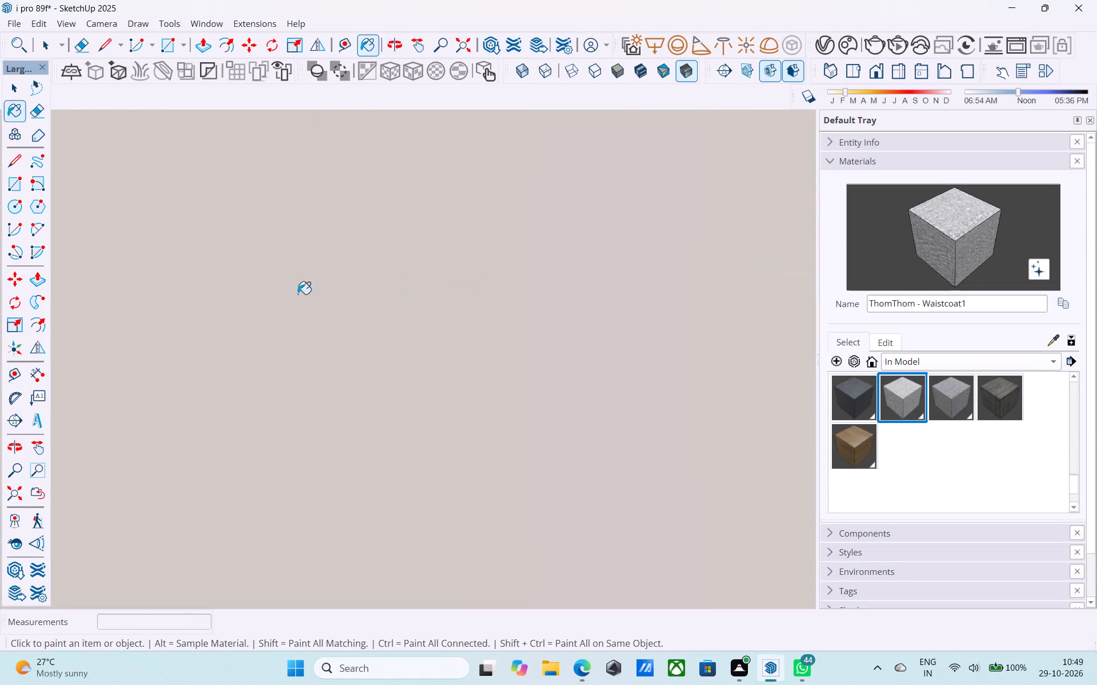
shift+middle_drag(567, 277, 13, 271)
shift+middle_drag(368, 347, 222, 339)
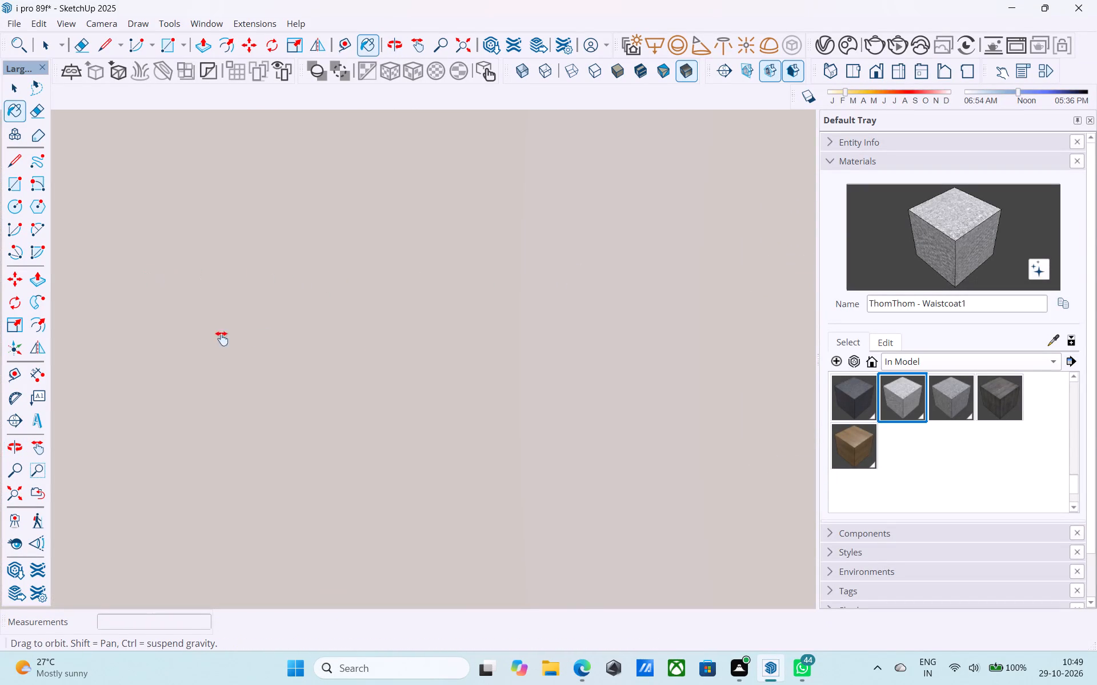
shift+middle_drag(222, 339, 0, 339)
shift+middle_drag(230, 354, 159, 346)
shift+middle_drag(599, 359, 324, 388)
scroll(336, 394, up, 3)
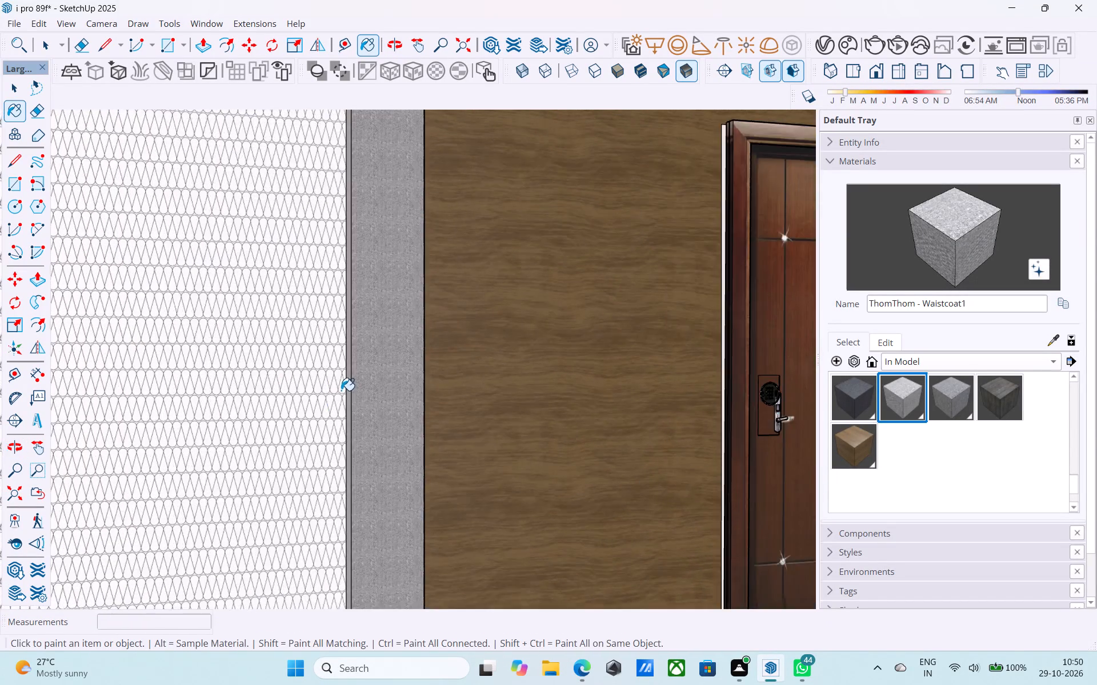
scroll(341, 390, up, 8)
click(353, 391)
middle_drag(362, 389, 36, 412)
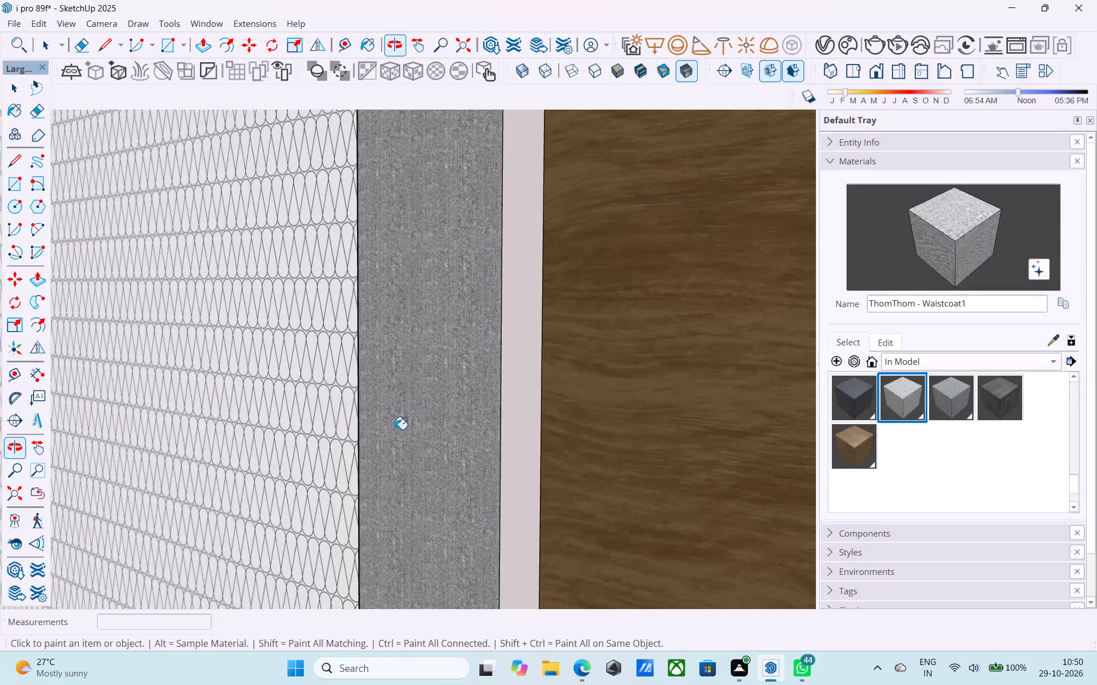
click(513, 376)
Scale the entrance door slightly wider along the red axis on its handle side, covering the pale strip beside the frame.
scroll(433, 385, down, 2)
middle_drag(433, 388, 871, 397)
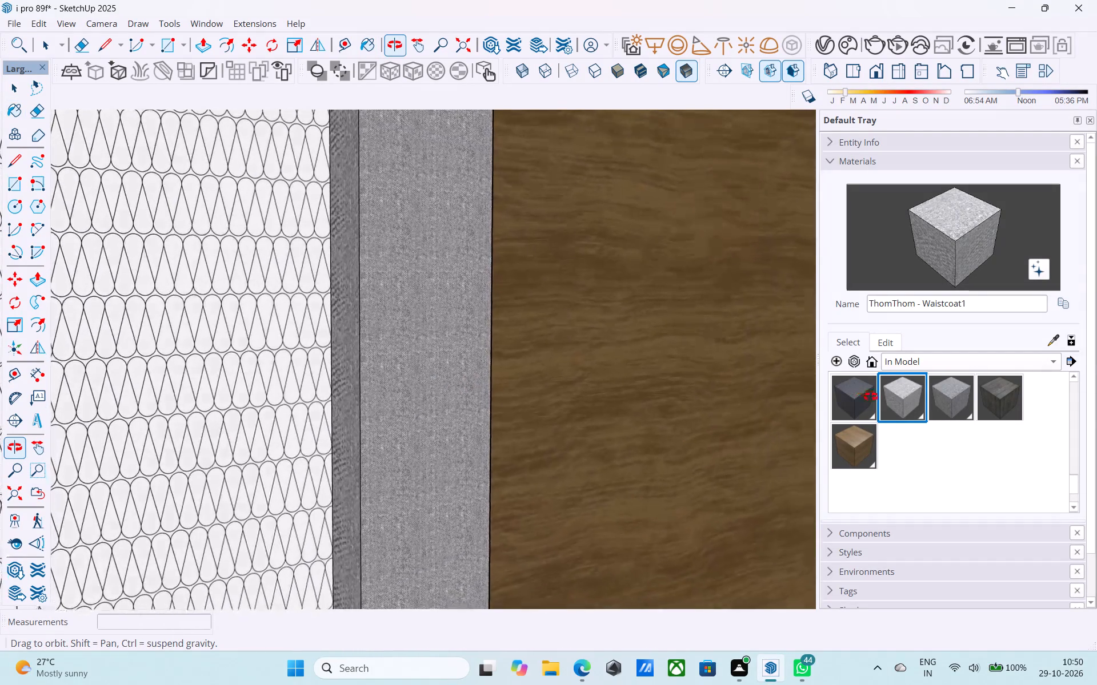
middle_drag(871, 397, 343, 434)
scroll(370, 445, down, 3)
shift+middle_drag(371, 450, 441, 567)
scroll(371, 450, down, 1)
key(space)
click(463, 510)
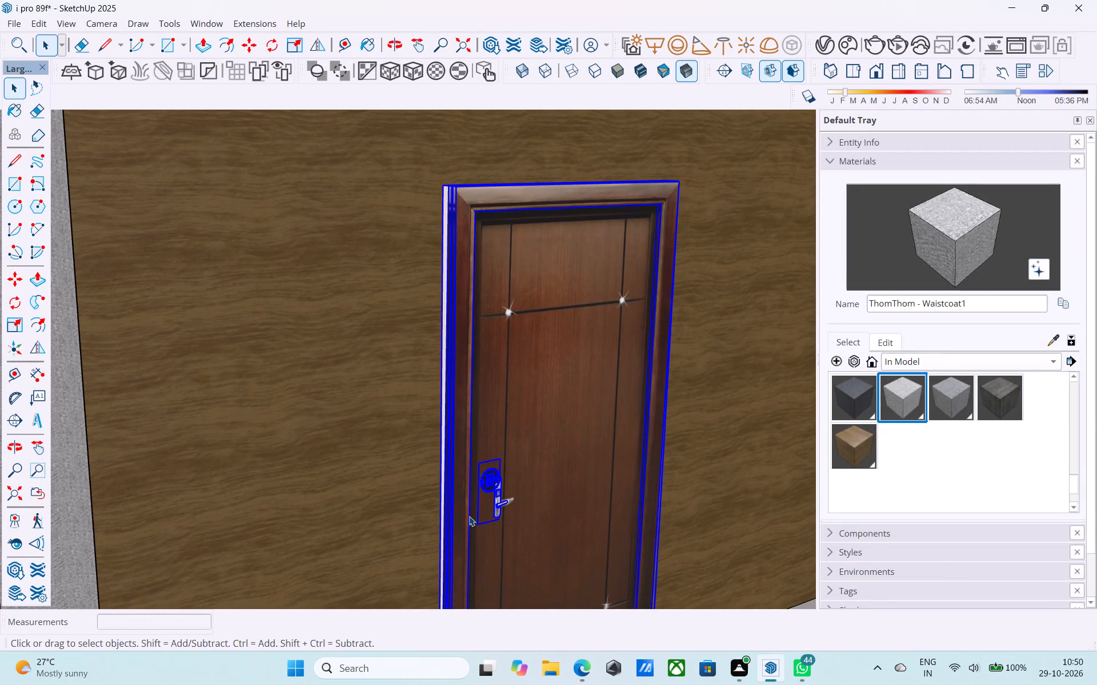
key(s)
scroll(469, 516, up, 4)
scroll(437, 481, up, 5)
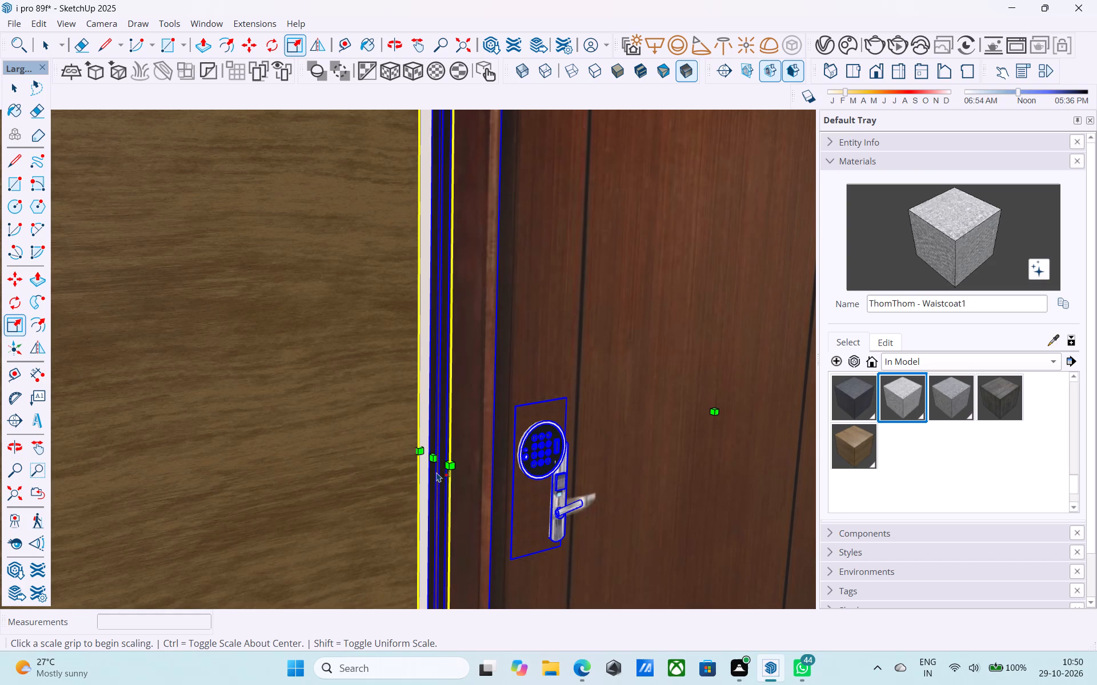
click(435, 462)
click(423, 461)
scroll(422, 460, down, 4)
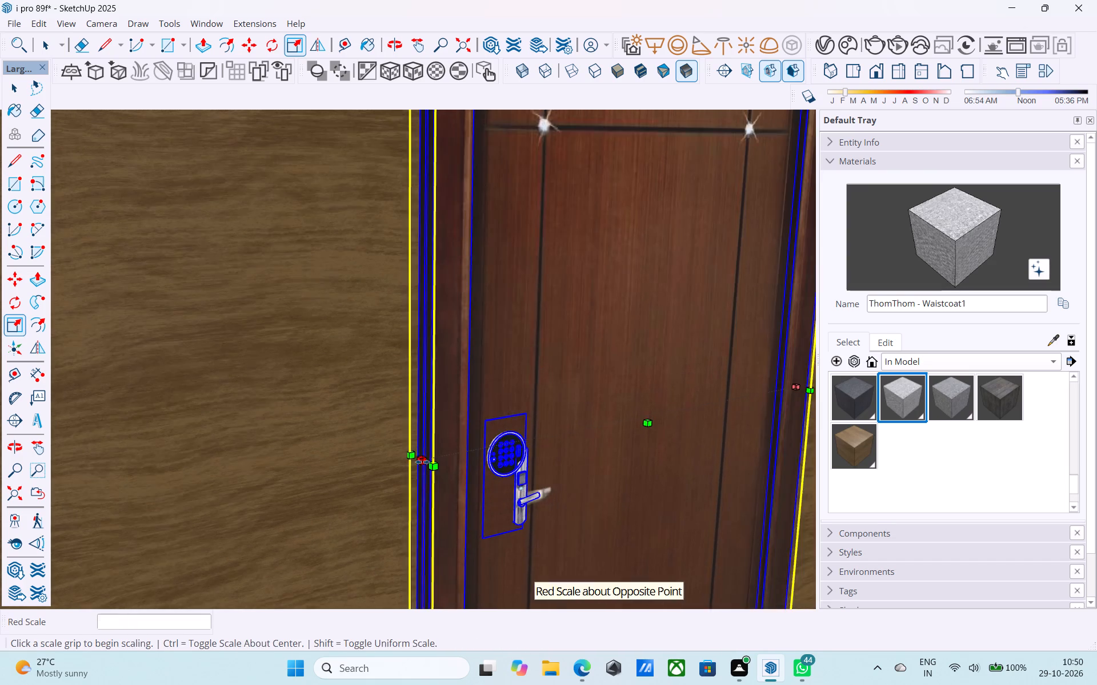
key(space)
middle_drag(438, 483, 291, 457)
scroll(298, 454, down, 20)
scroll(298, 454, down, 3)
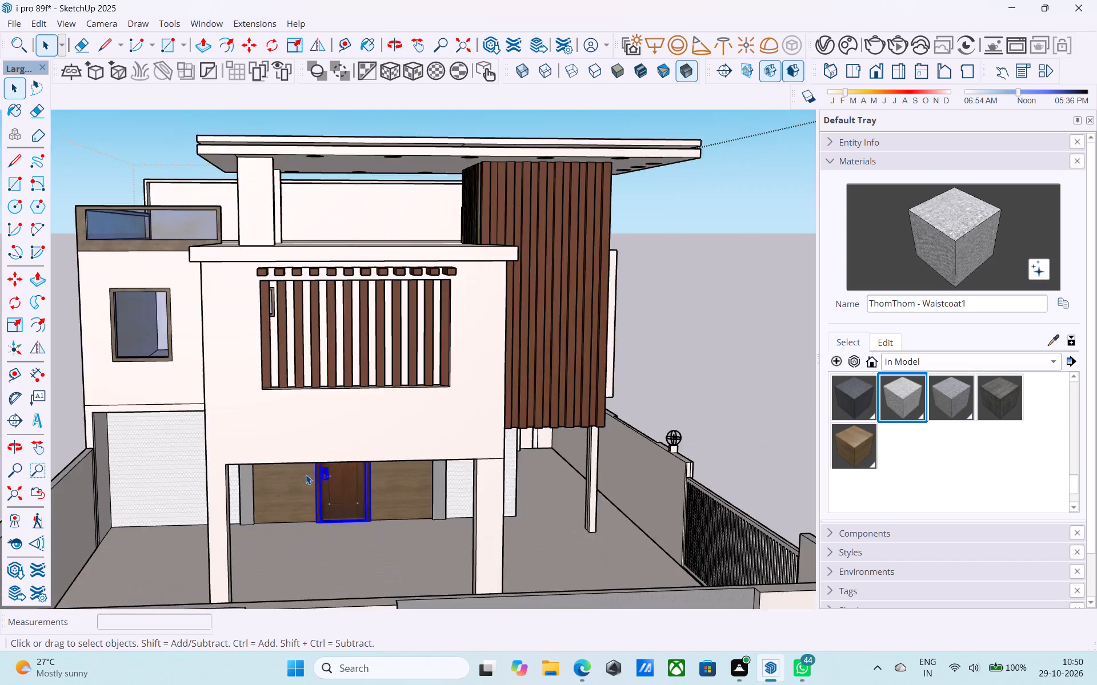
scroll(306, 474, down, 5)
click(597, 401)
click(747, 397)
Save the model.
middle_drag(613, 507, 394, 455)
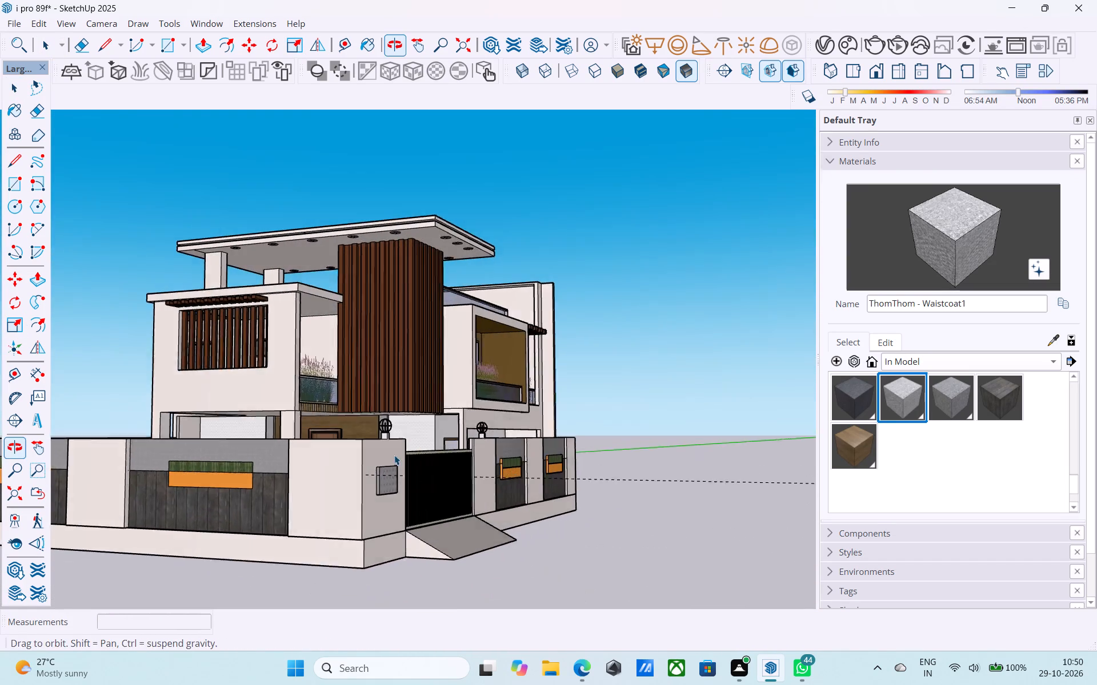
middle_drag(394, 455, 427, 446)
middle_drag(195, 437, 267, 458)
key(ctrl+s)
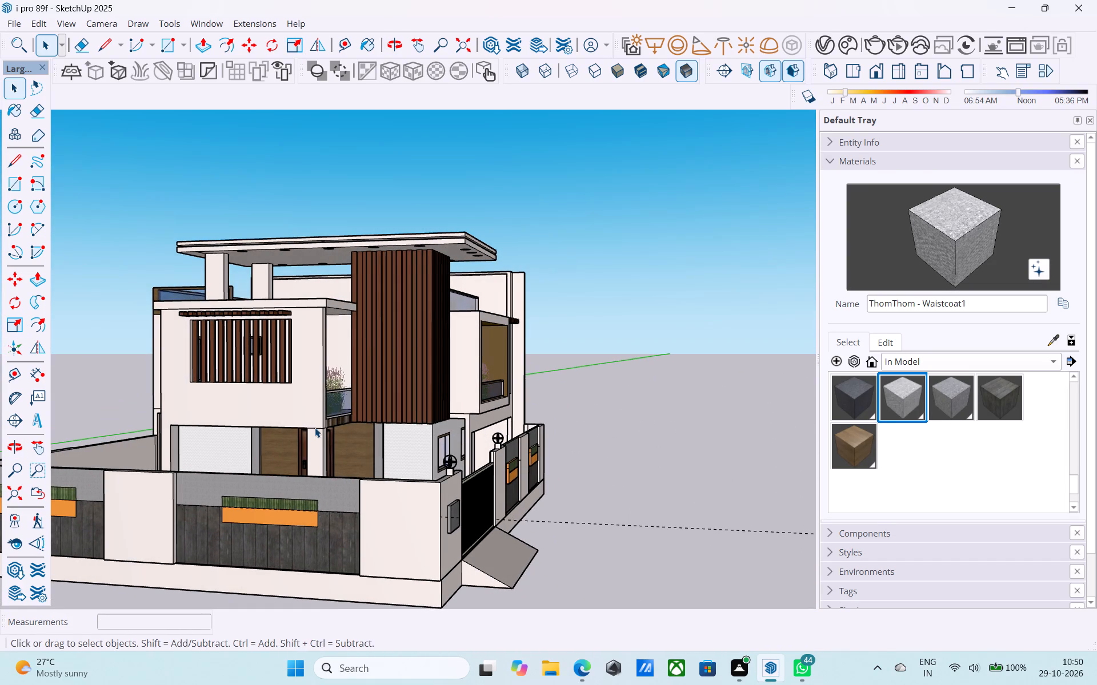
Examine the front facade, boundary wall and entrance area from several angles.
scroll(325, 434, down, 3)
middle_drag(350, 412, 297, 440)
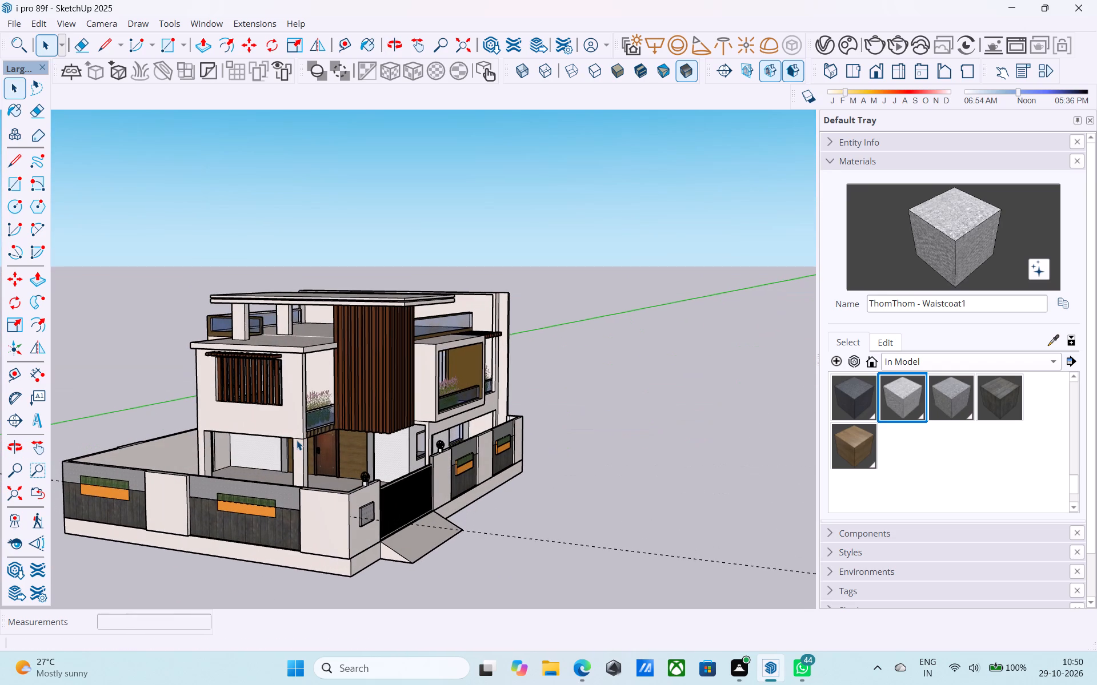
scroll(317, 452, up, 2)
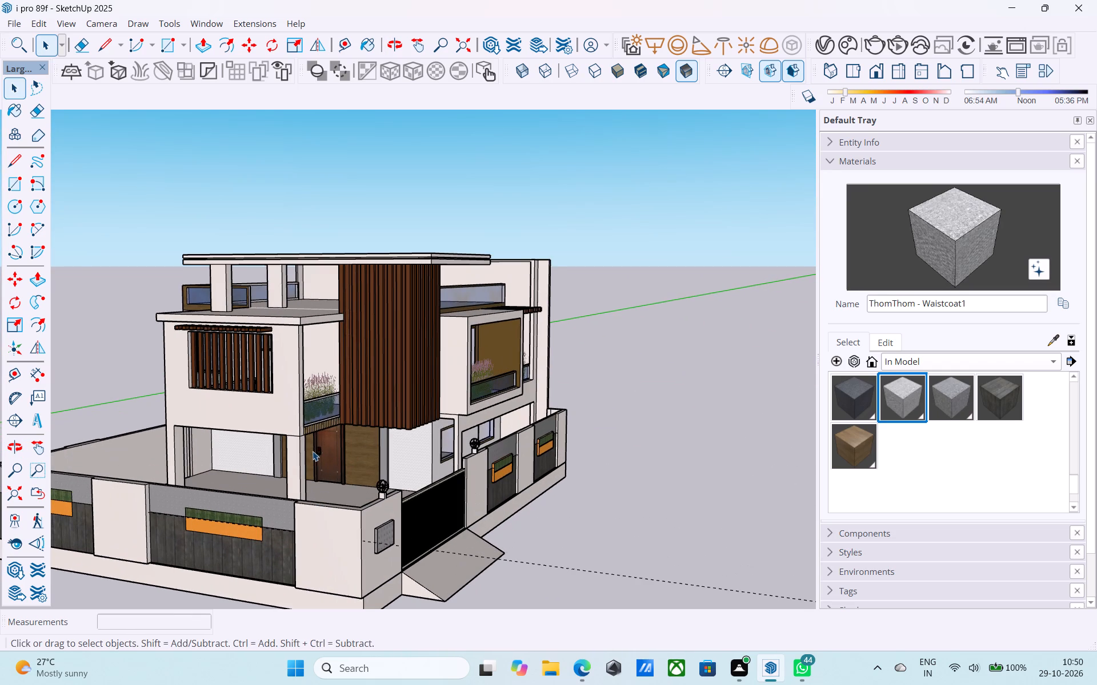
scroll(405, 421, up, 11)
scroll(374, 484, up, 1)
middle_drag(374, 483, 300, 466)
scroll(339, 473, down, 4)
middle_drag(341, 474, 560, 527)
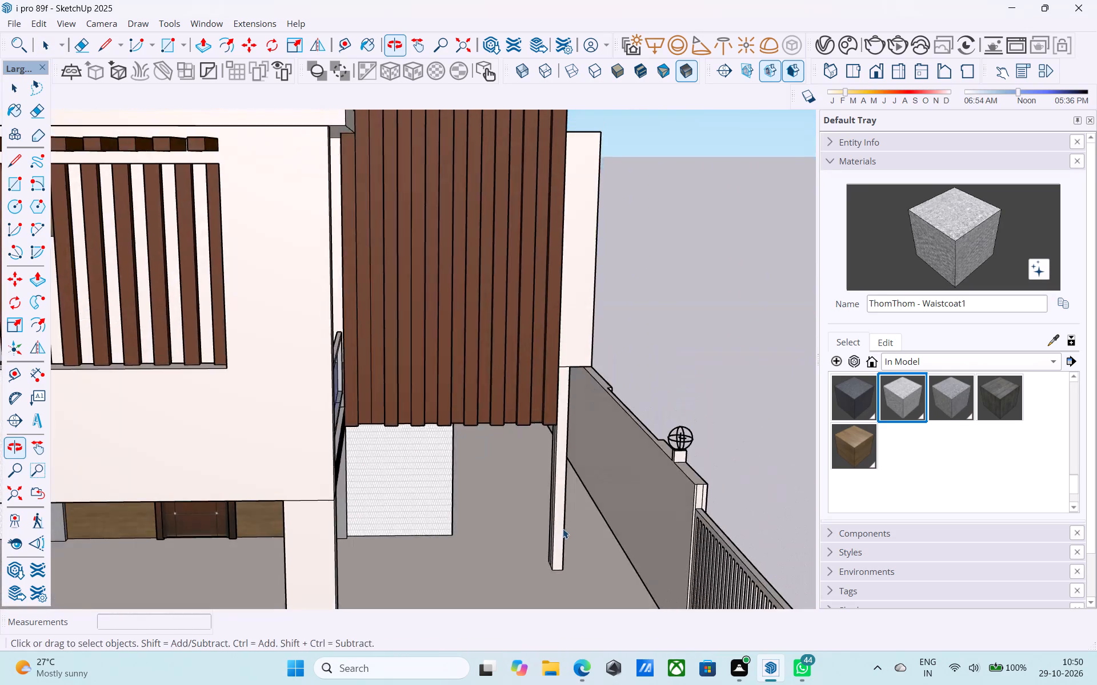
Draw a 6" line along the base of the first-floor balcony's back wall, starting at the corner with the slatted cladding.
scroll(563, 529, down, 4)
middle_drag(563, 528, 818, 527)
scroll(393, 355, up, 6)
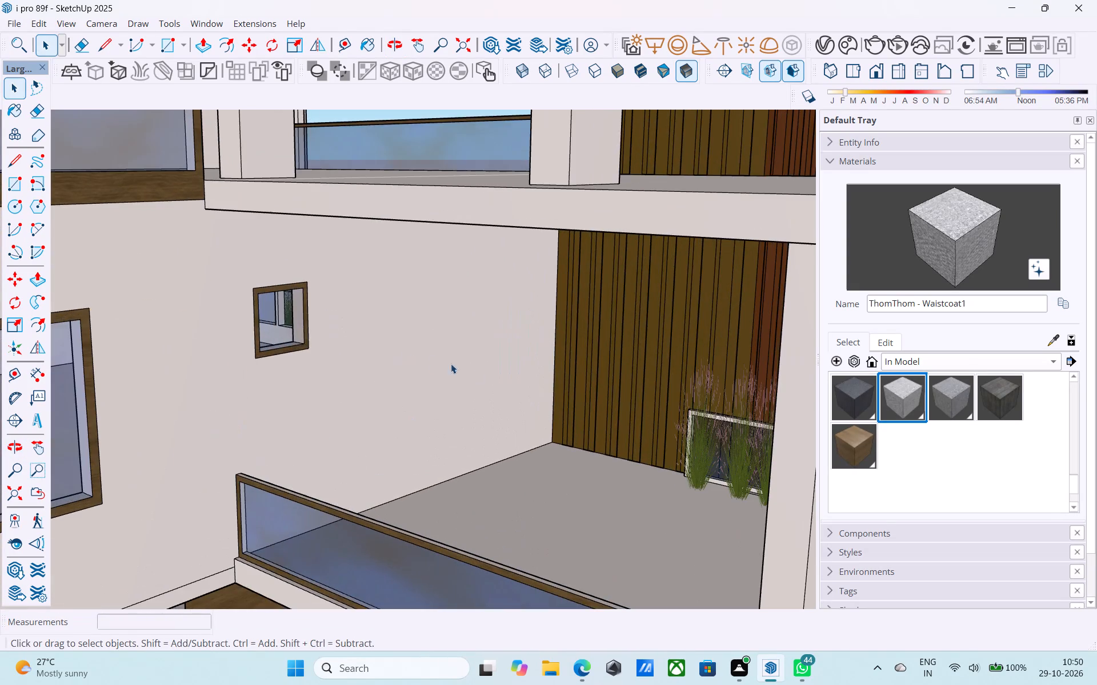
scroll(604, 396, up, 5)
middle_drag(552, 370, 552, 404)
scroll(551, 402, down, 9)
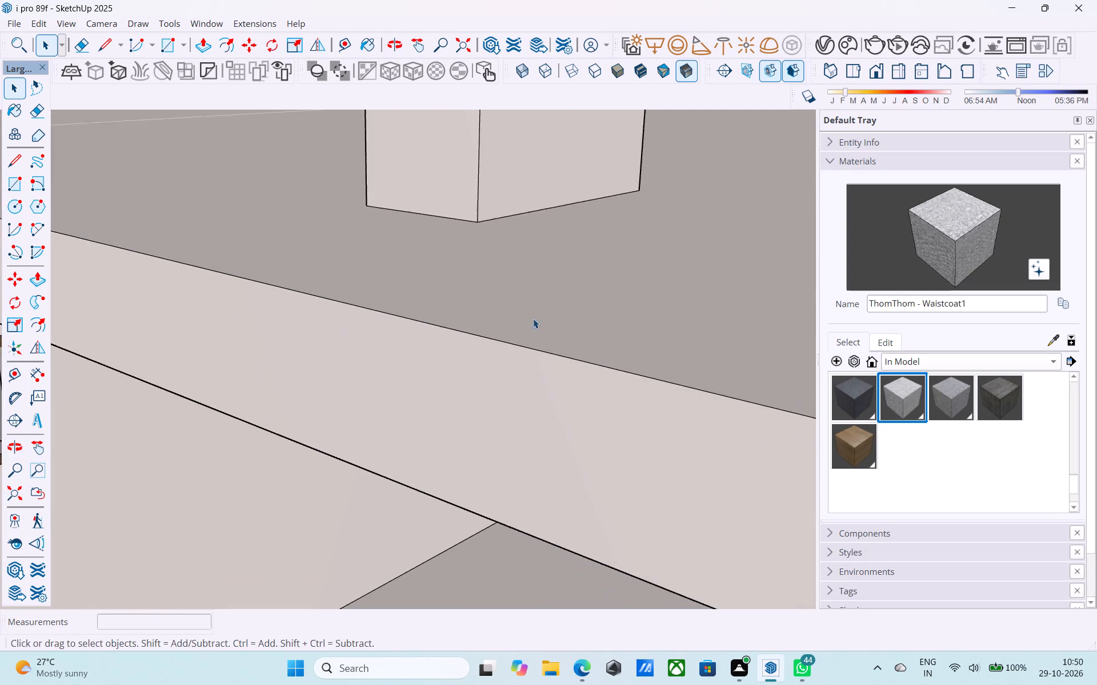
scroll(533, 319, down, 8)
middle_drag(462, 583, 465, 538)
scroll(482, 494, down, 4)
middle_drag(483, 486, 563, 543)
scroll(567, 538, up, 4)
scroll(568, 534, down, 4)
middle_drag(568, 534, 702, 547)
scroll(702, 547, up, 5)
shift+middle_drag(711, 523, 711, 593)
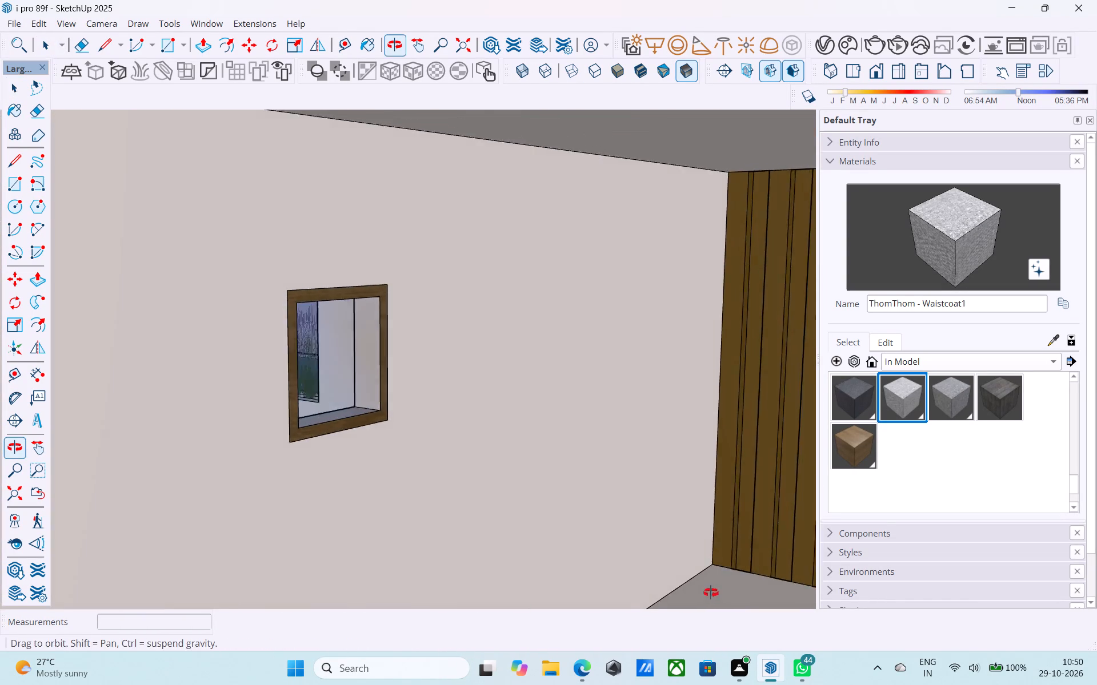
shift+middle_drag(711, 593, 703, 589)
scroll(647, 539, up, 1)
middle_drag(645, 533, 614, 550)
scroll(650, 583, up, 4)
key(l)
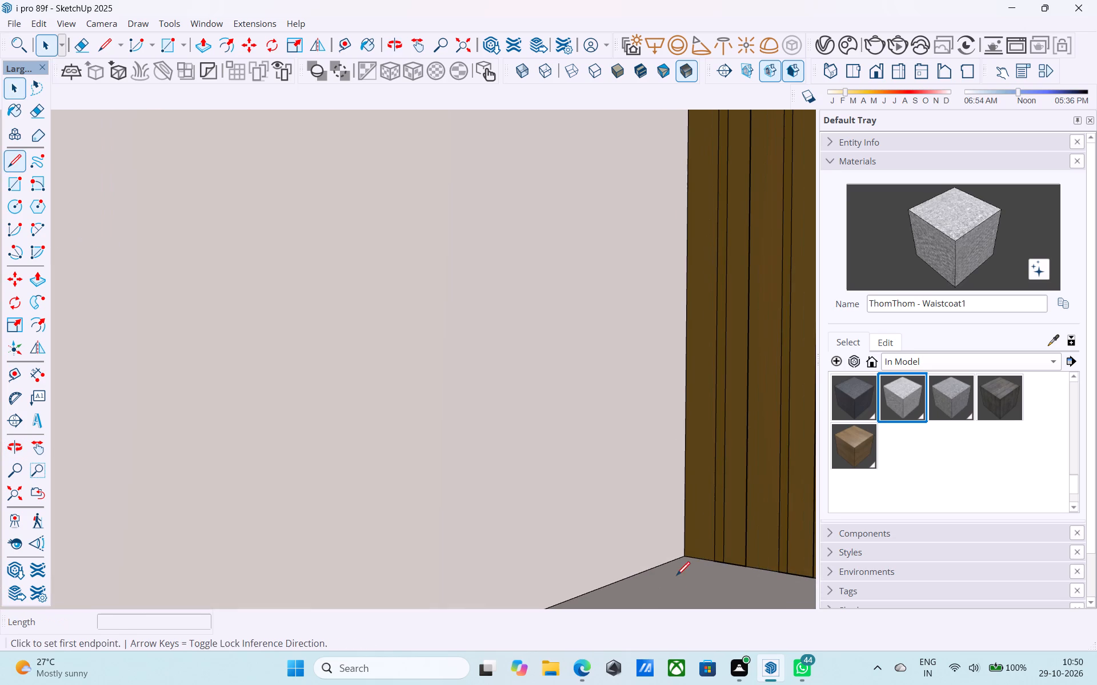
click(682, 552)
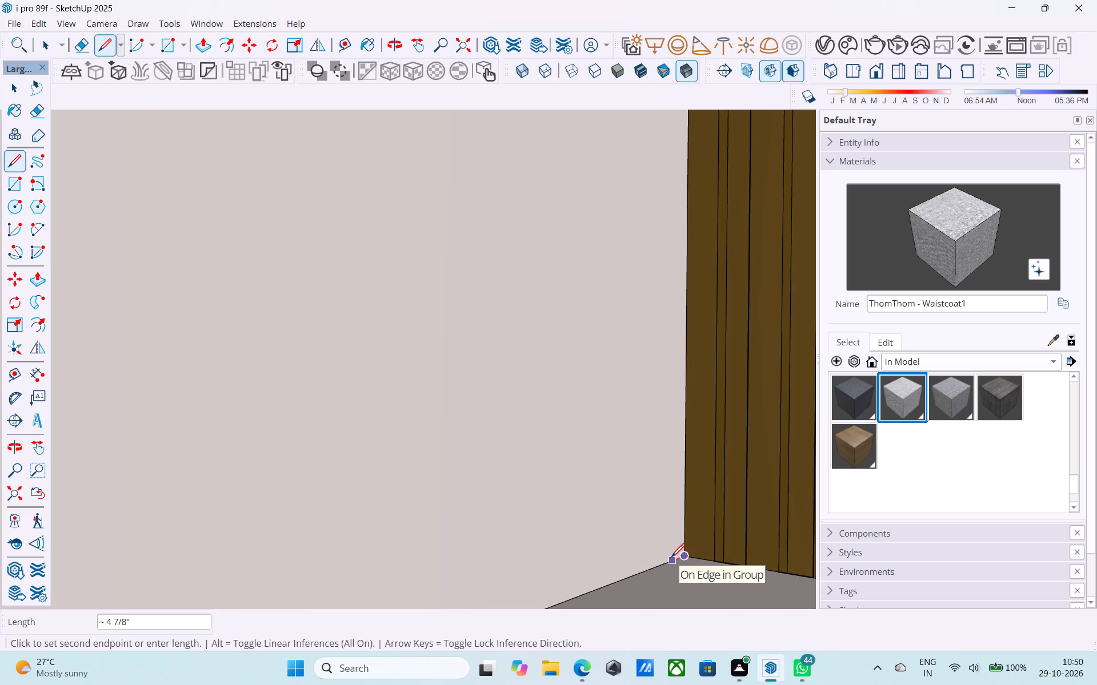
text(6")
key(Return)
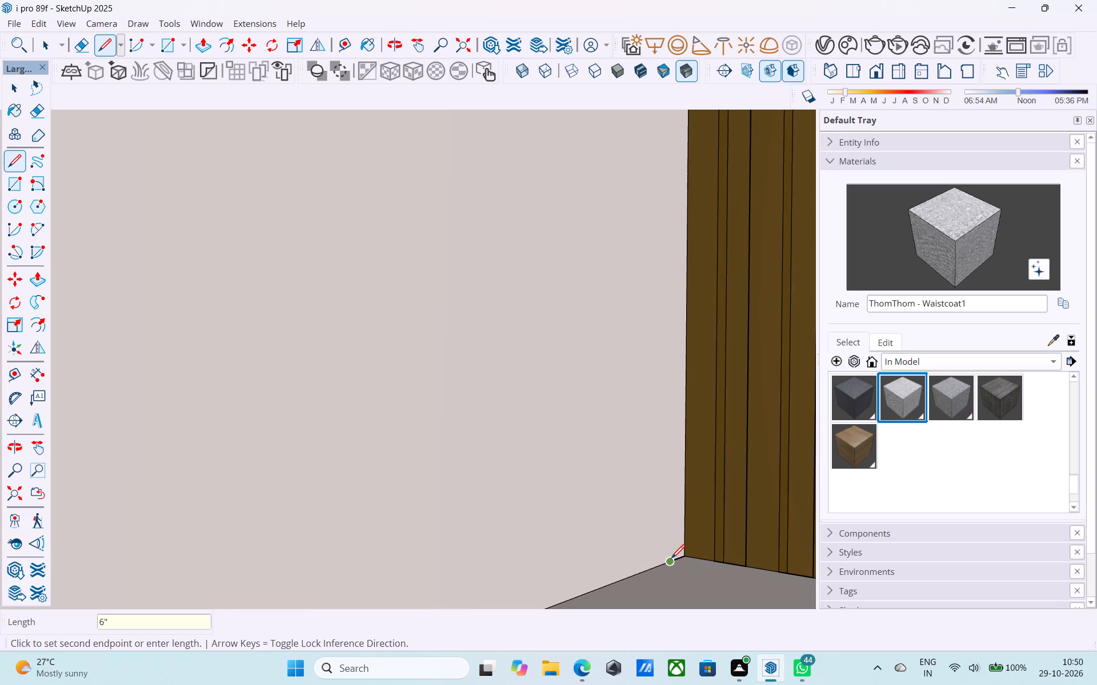
Draw a 3' by 7' door-sized rectangle on the balcony's back wall, starting from the end of the 6" line.
key(r)
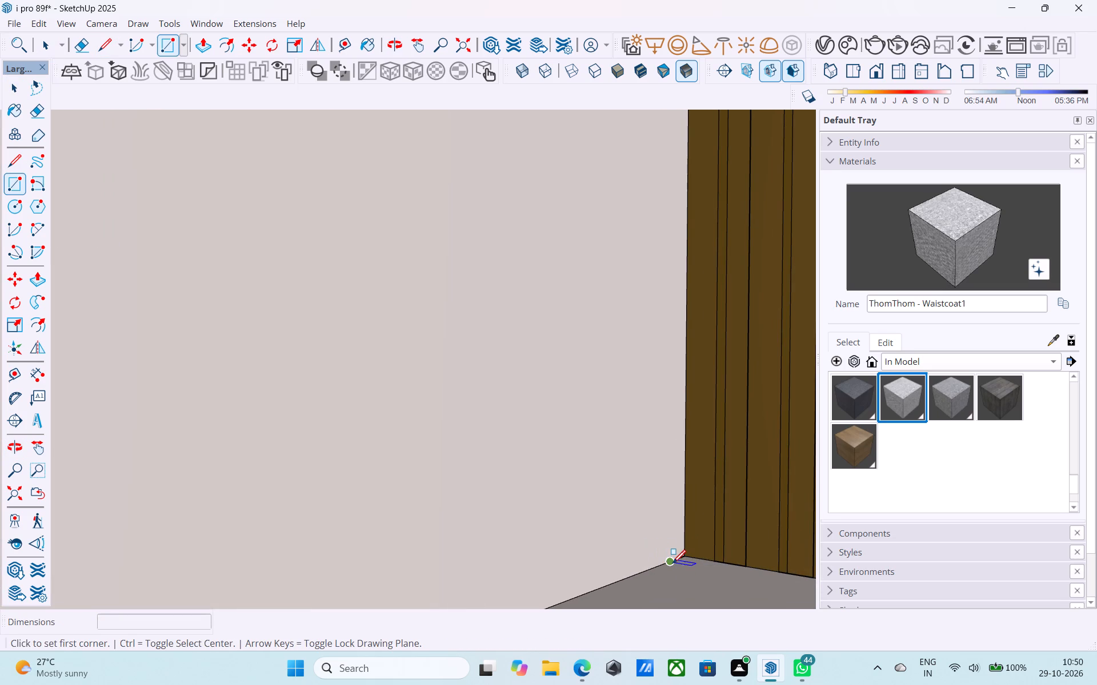
click(672, 564)
scroll(409, 292, down, 4)
scroll(383, 195, down, 3)
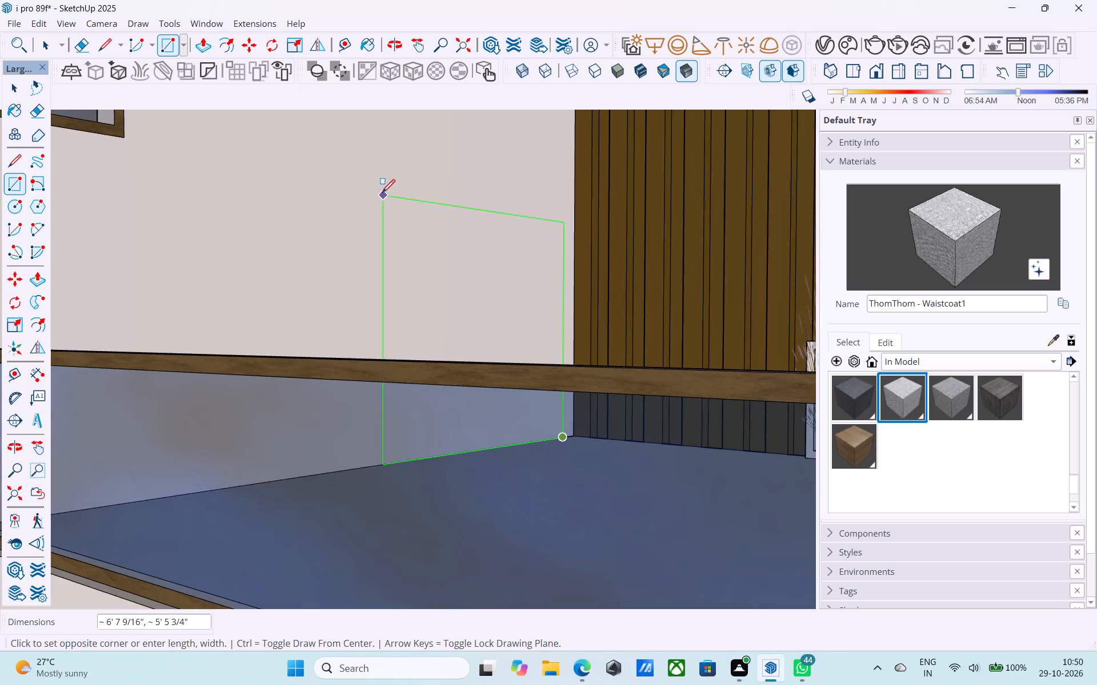
middle_drag(379, 193, 99, 241)
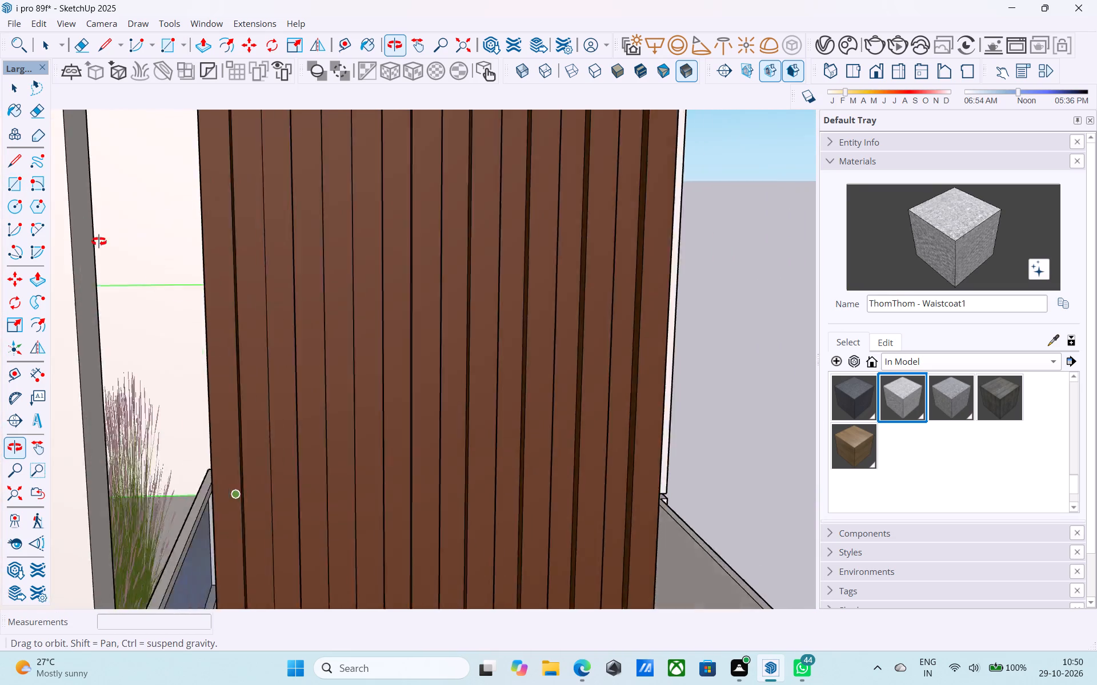
middle_drag(99, 241, 322, 239)
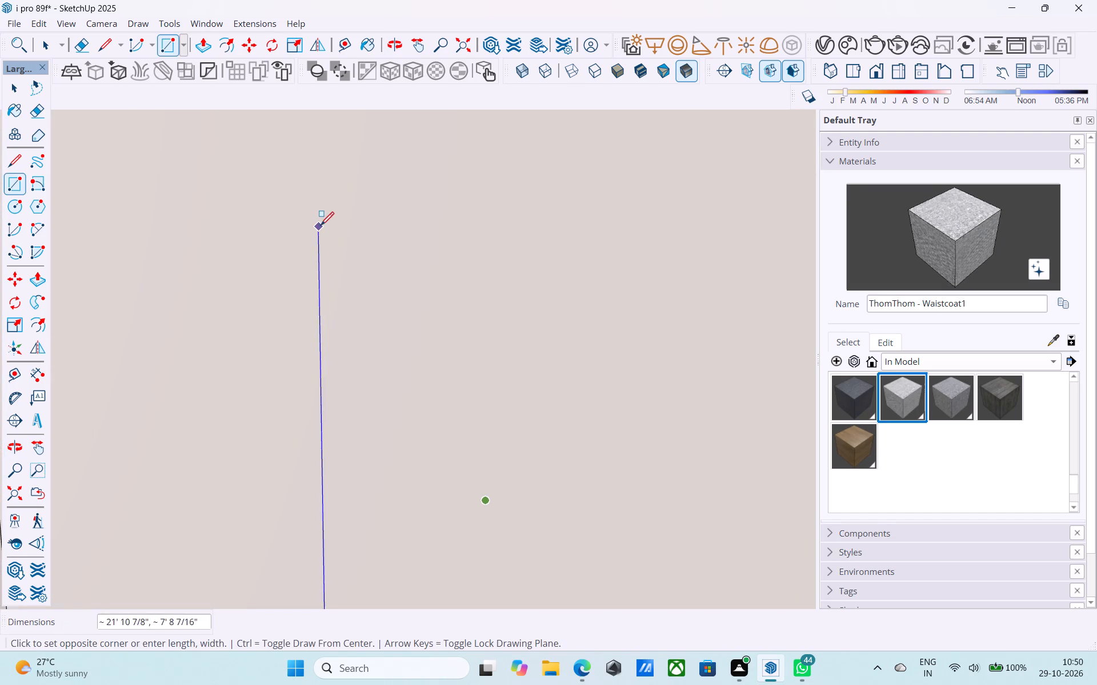
shift+scroll(321, 227, down, 3)
shift+middle_drag(341, 252, 423, 232)
scroll(423, 232, down, 4)
scroll(455, 279, down, 4)
middle_drag(457, 287, 441, 287)
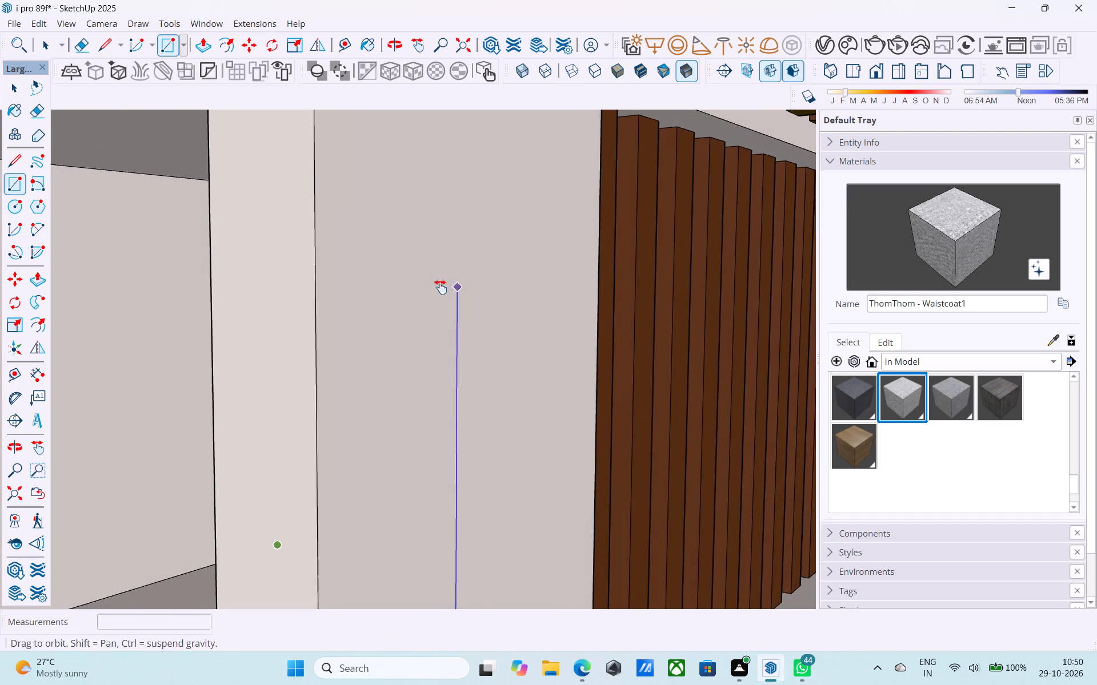
middle_drag(441, 287, 414, 286)
scroll(414, 287, down, 17)
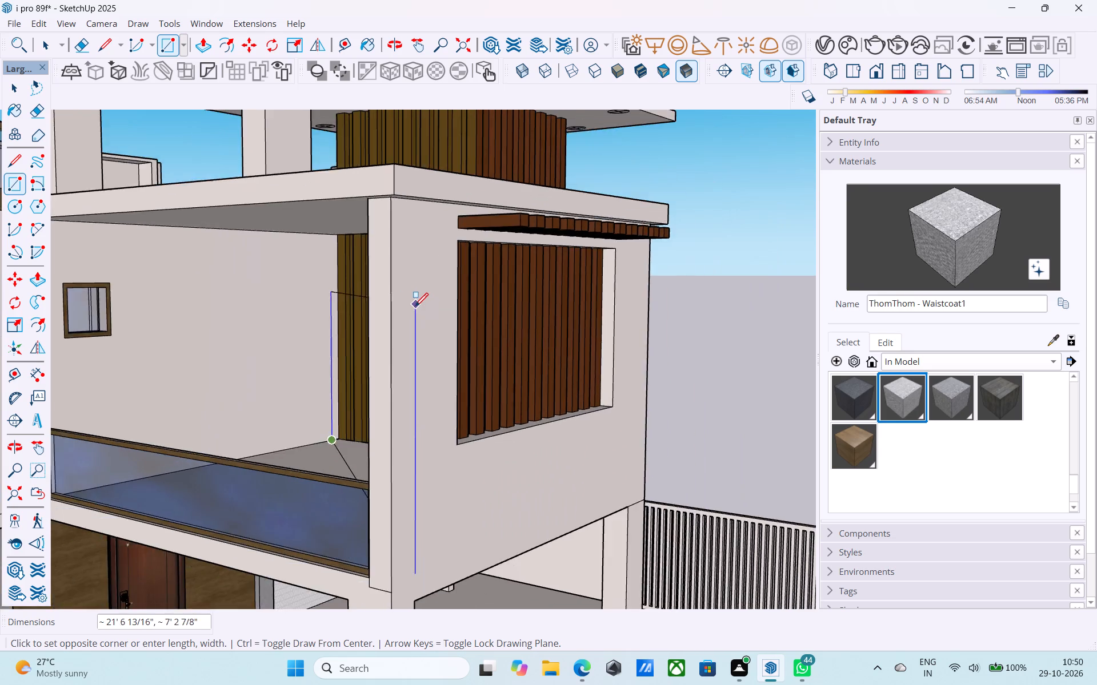
scroll(415, 308, down, 3)
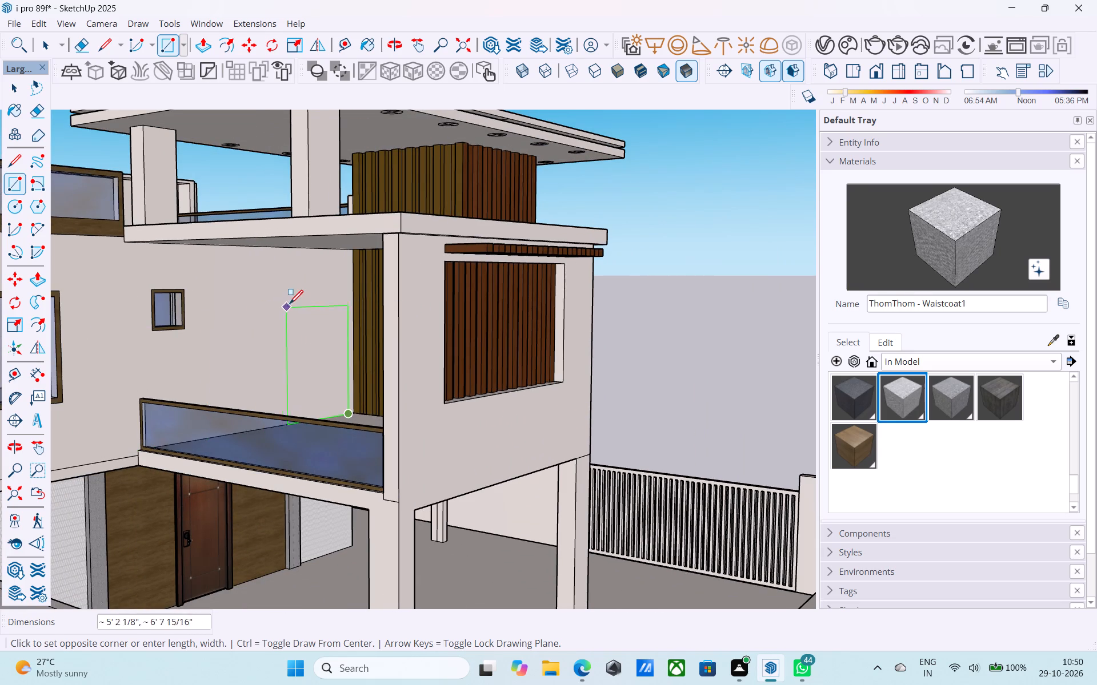
scroll(290, 304, up, 7)
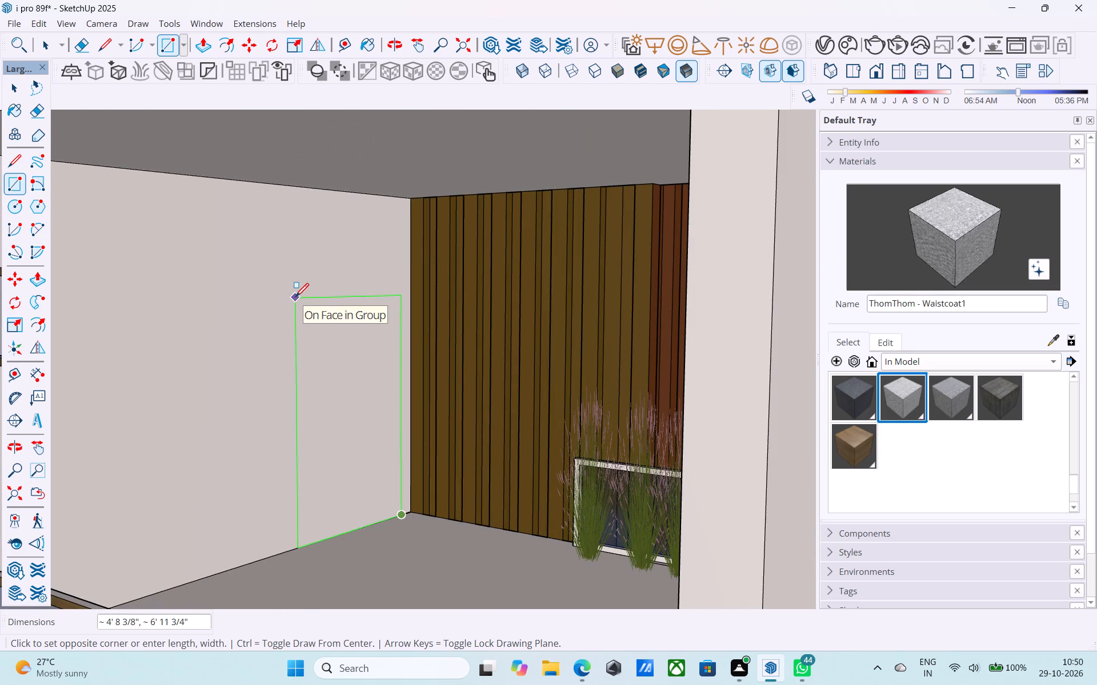
text(7',3')
key(Return)
text(3',7')
key(Return)
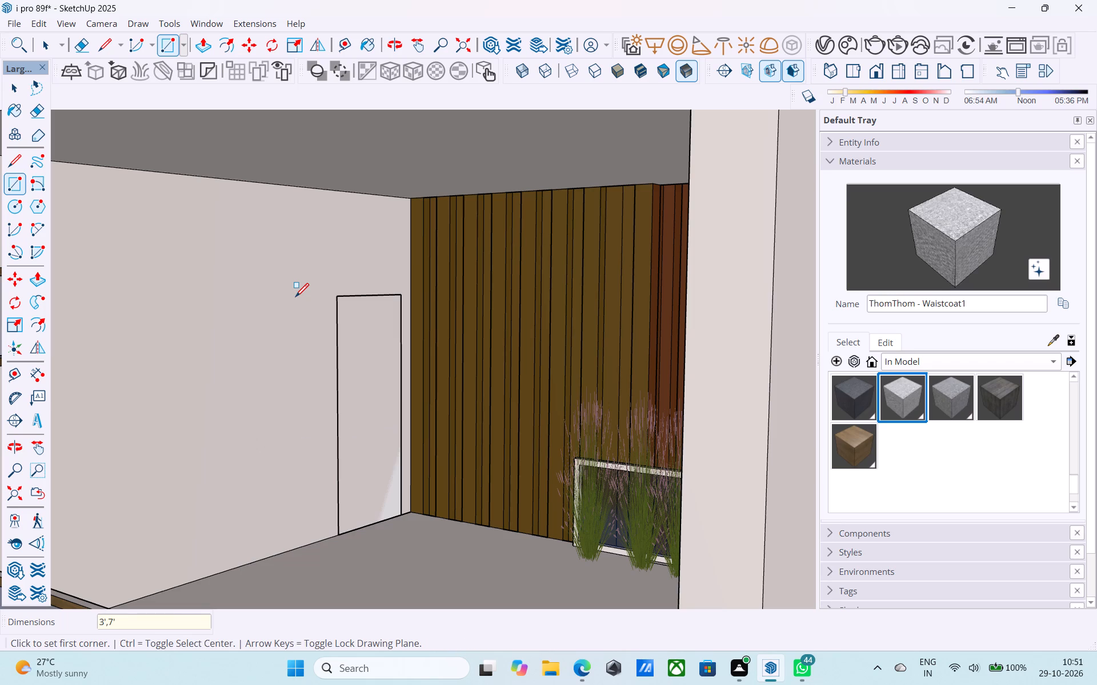
Undo the loose door rectangle and redraw it as 7' by 3' inside the balcony back wall's group.
key(ctrl+z)
key(space)
double_click(298, 336)
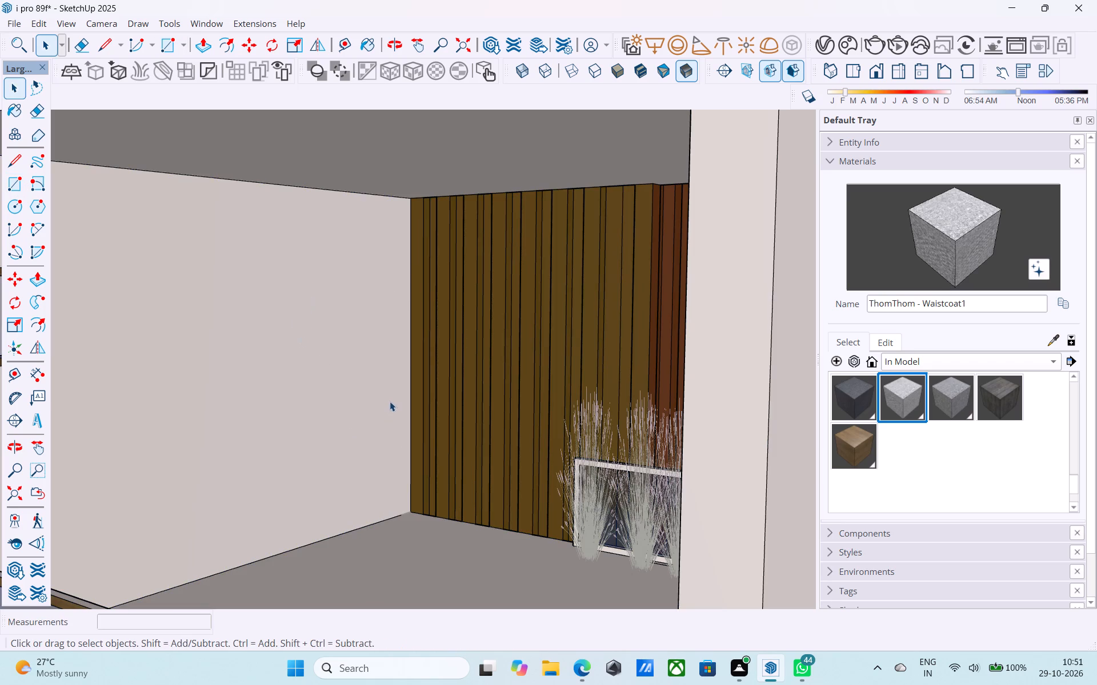
key(t)
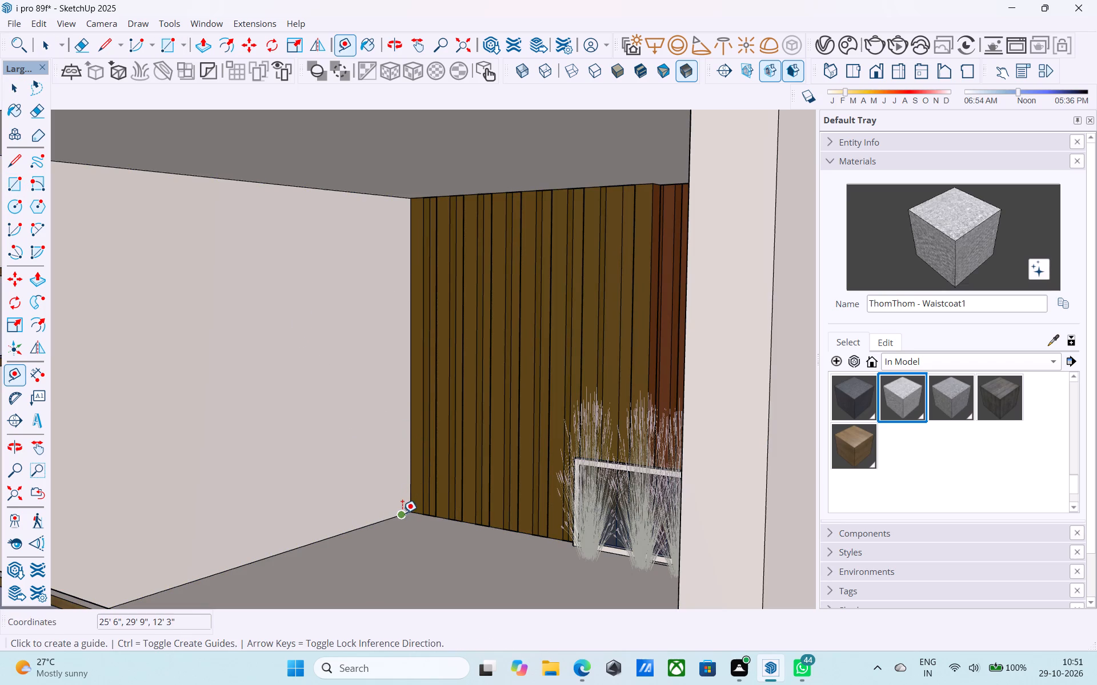
click(402, 513)
key(r)
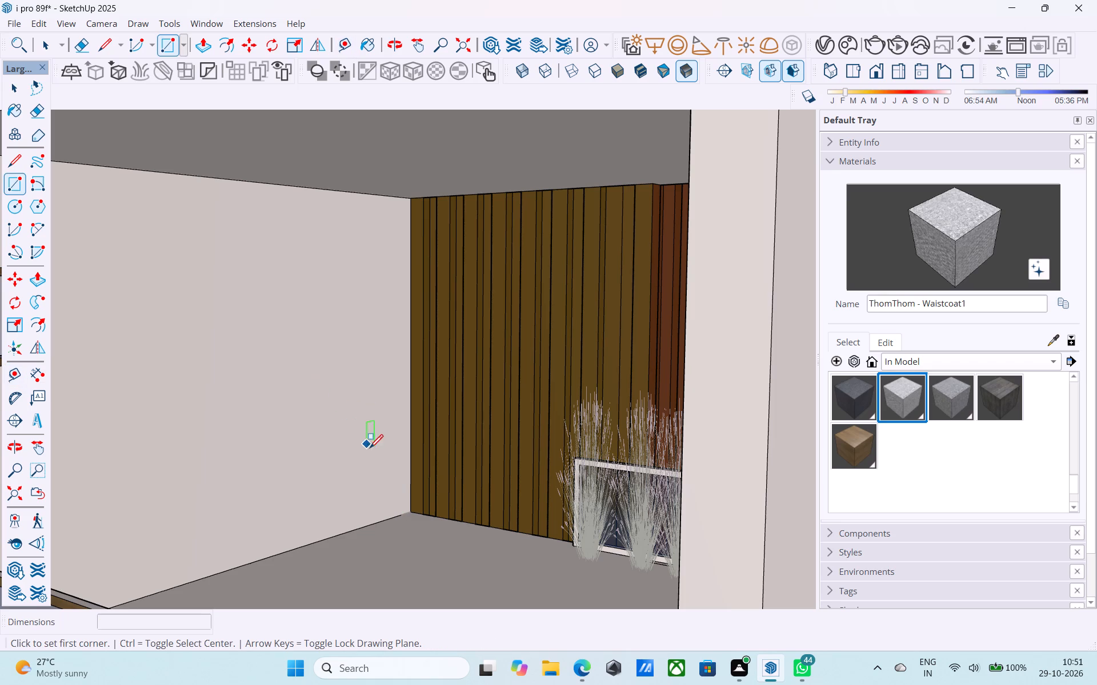
click(399, 514)
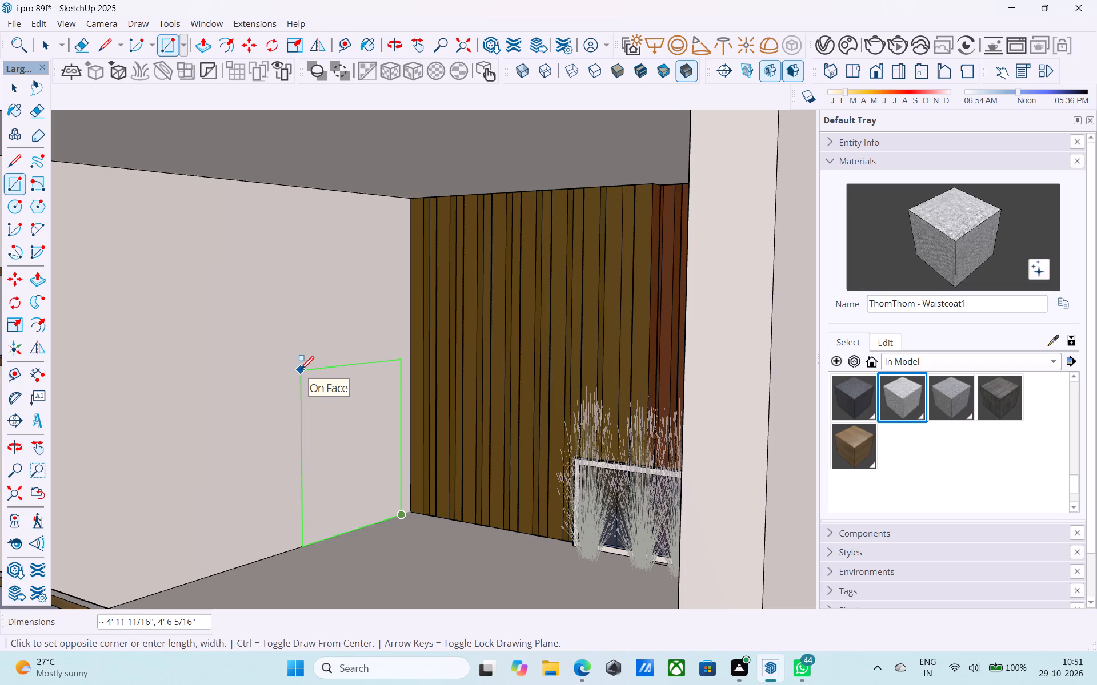
text(7',3')
key(Return)
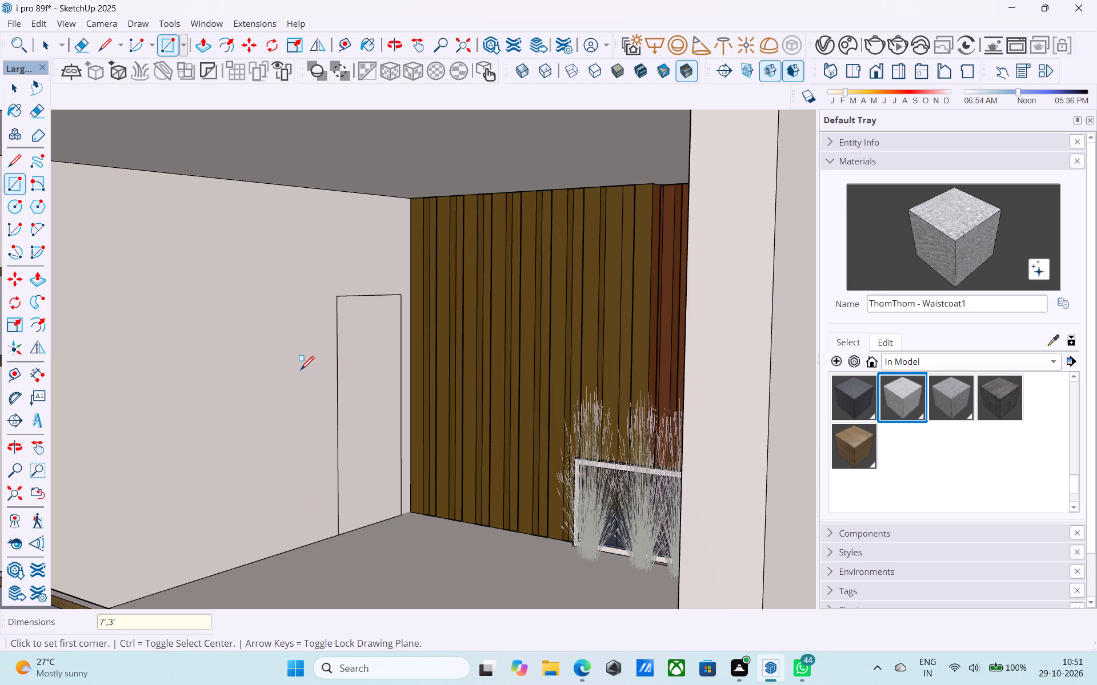
Offset the balcony door rectangle's outline inward by 3" to form a frame border.
middle_drag(275, 361, 223, 368)
middle_drag(182, 390, 222, 393)
shift+middle_drag(213, 392, 369, 432)
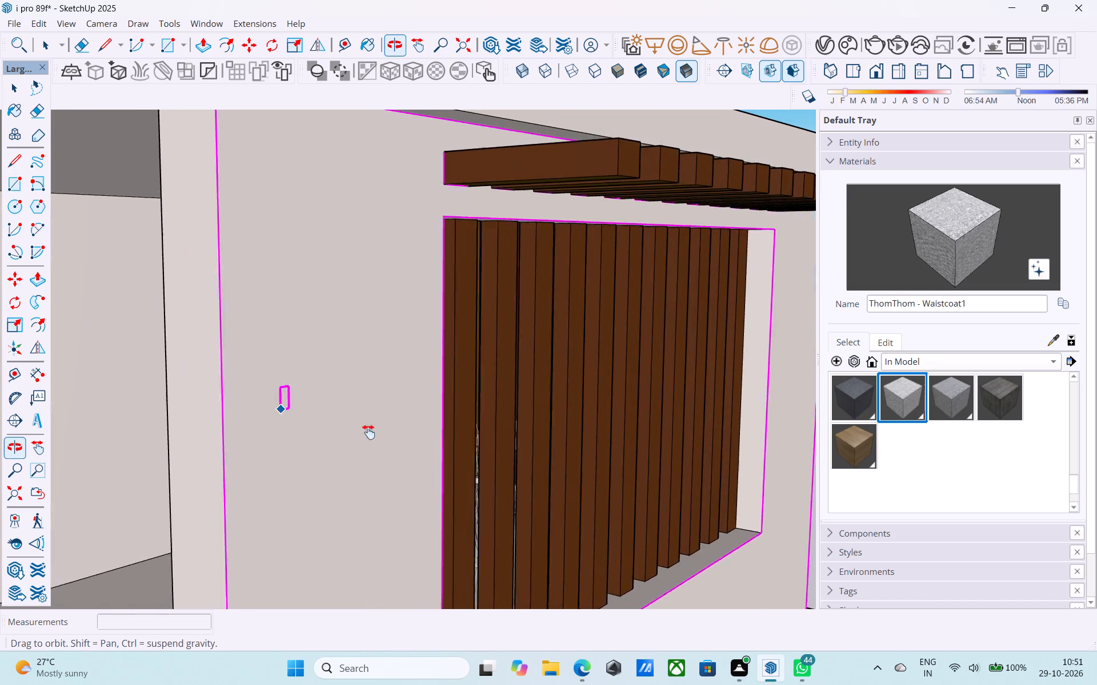
shift+middle_drag(369, 432, 466, 452)
scroll(321, 433, up, 6)
shift+middle_drag(227, 401, 269, 345)
key(space)
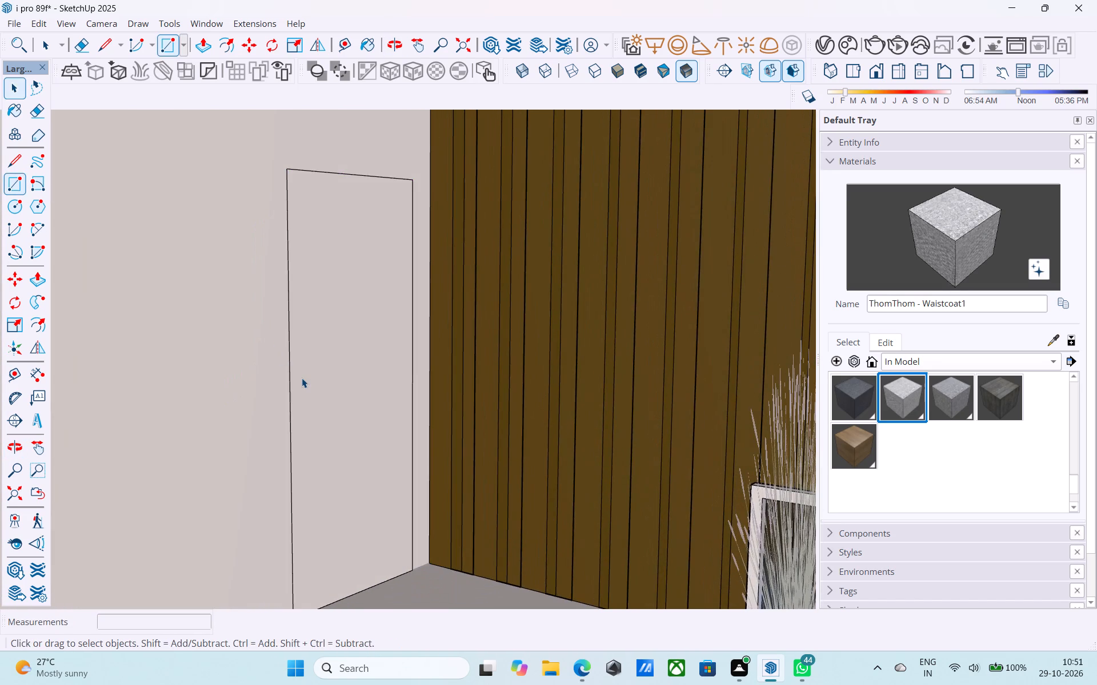
scroll(302, 378, down, 3)
click(303, 378)
scroll(321, 387, up, 1)
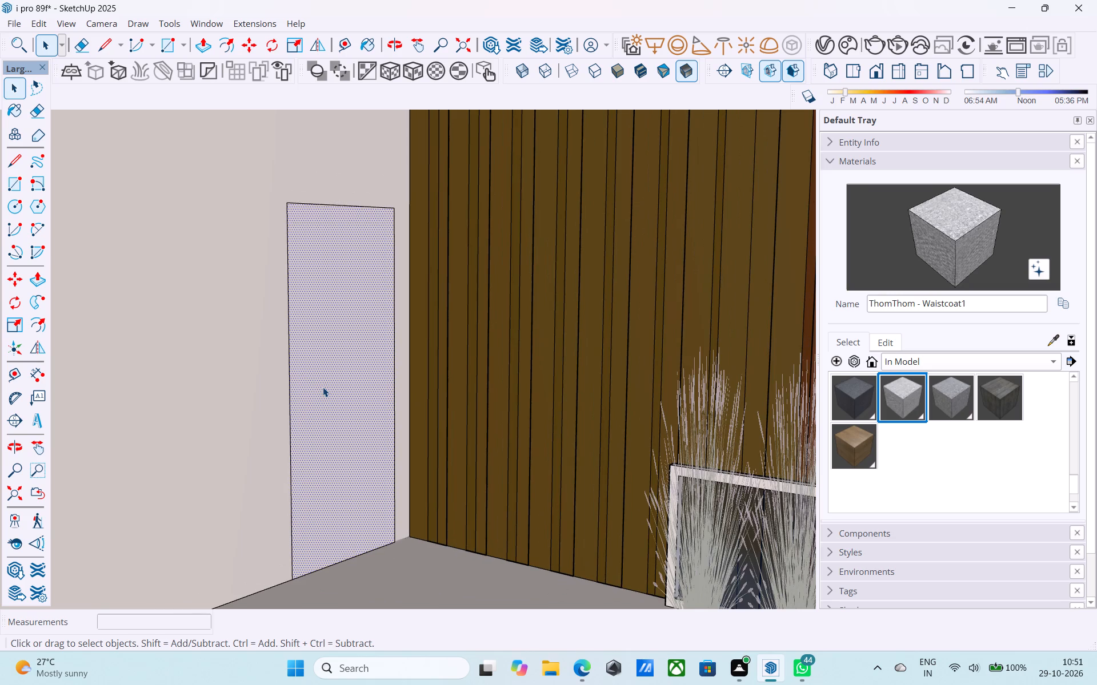
key(f)
click(323, 387)
text(3")
key(Return)
Push the inner door face 6" into the wall to cut the doorway through it.
key(space)
click(322, 380)
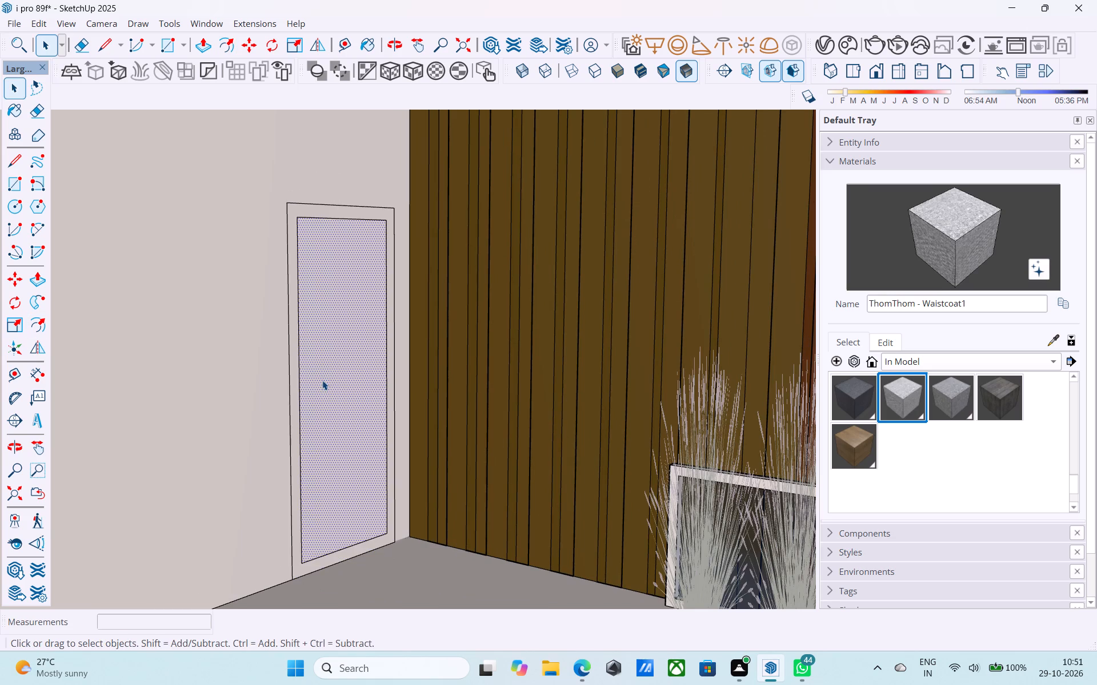
key(p)
scroll(323, 379, up, 3)
click(323, 379)
scroll(323, 372, up, 1)
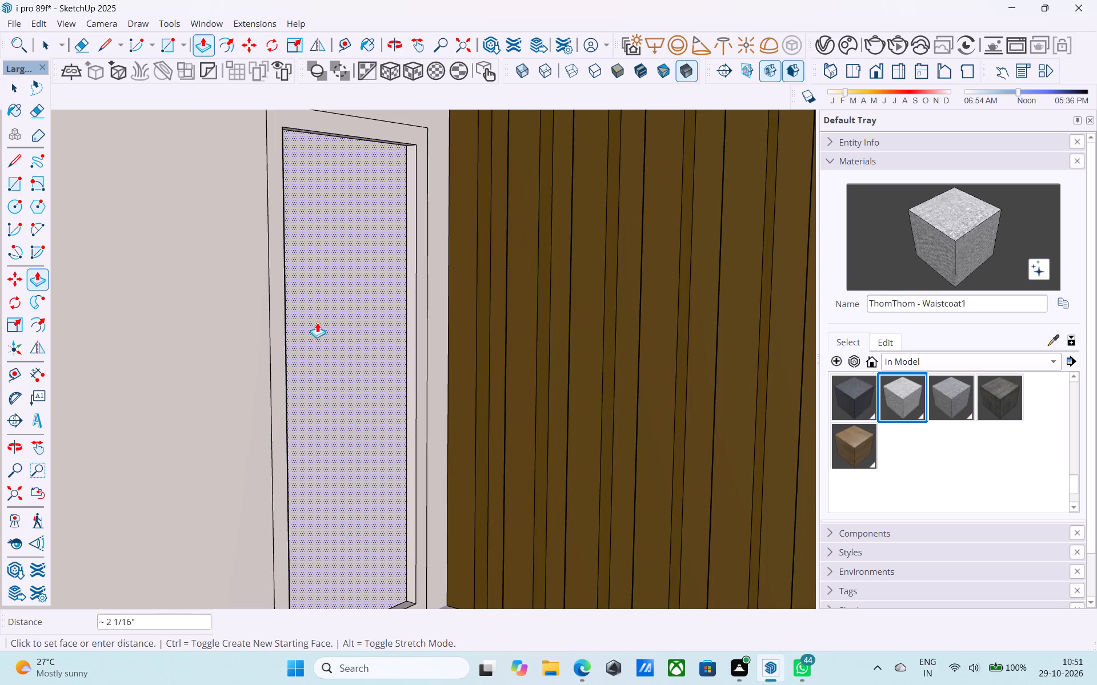
click(299, 307)
scroll(304, 309, down, 2)
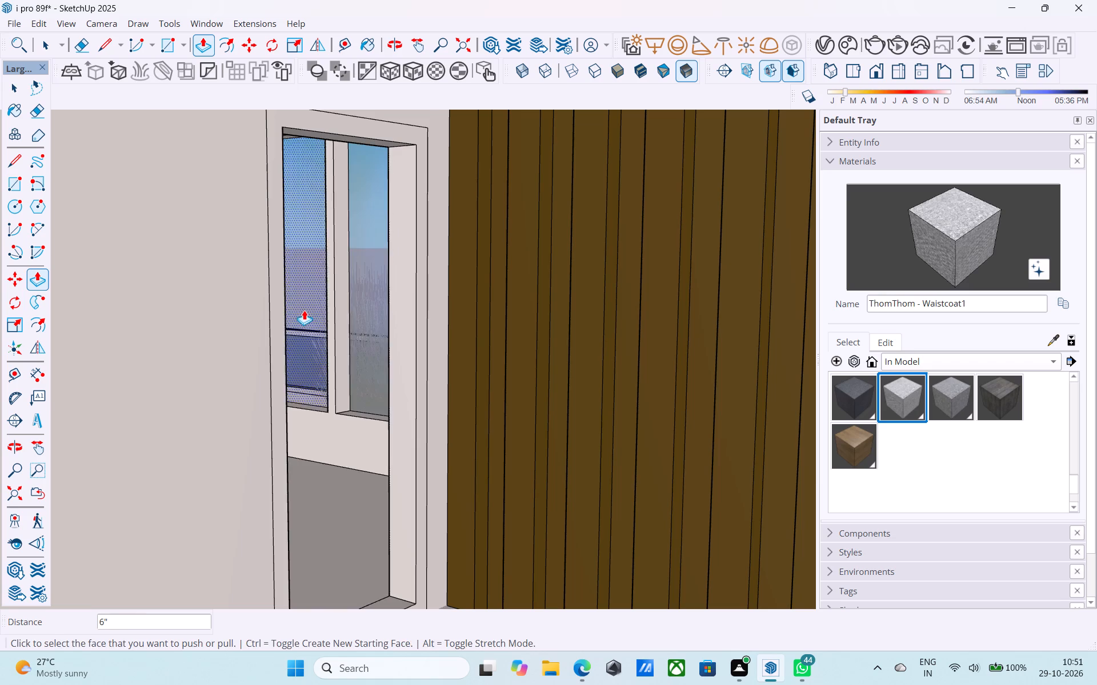
scroll(304, 310, down, 2)
key(space)
Paint the frame border around the balcony doorway with the Wood_Veneer_15_1K material.
scroll(304, 317, down, 1)
middle_drag(301, 319, 305, 327)
scroll(305, 327, down, 2)
scroll(291, 256, up, 4)
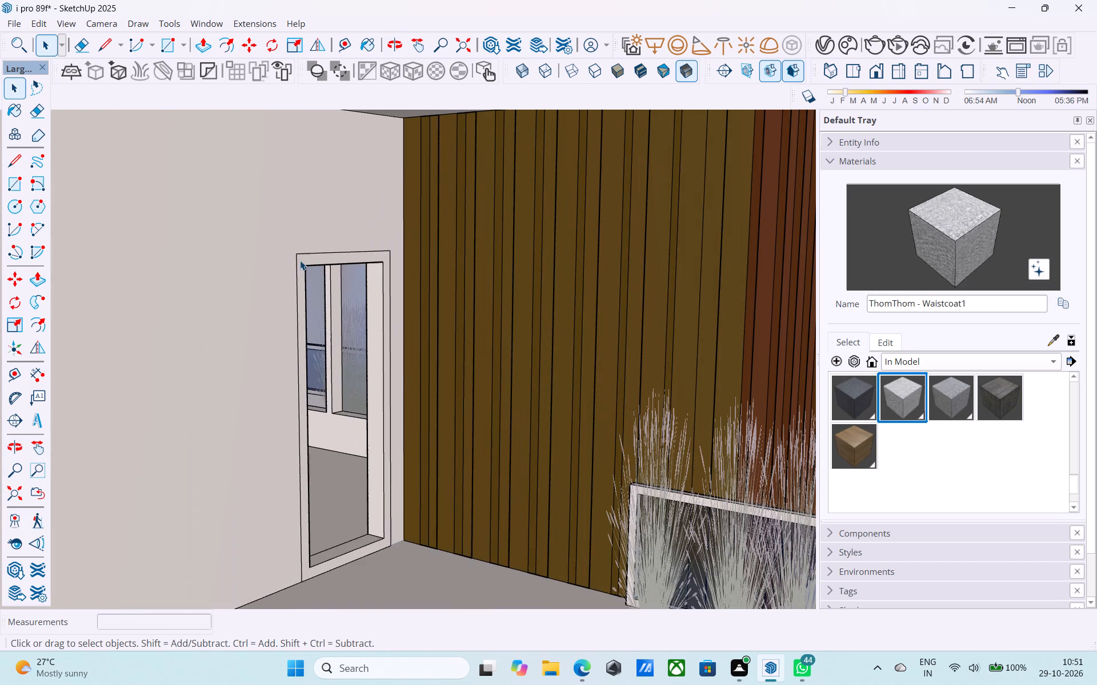
scroll(300, 260, up, 1)
click(300, 260)
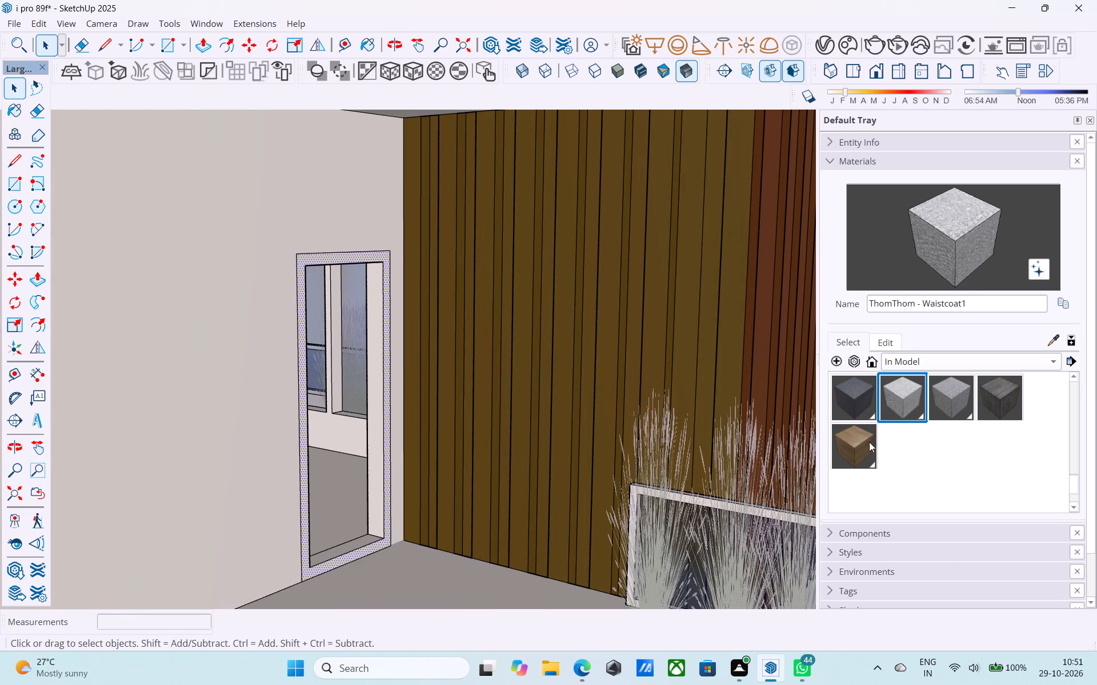
click(848, 437)
click(332, 261)
key(space)
Copy the ground-floor entrance door up to the new doorway on the first-floor balcony wall.
scroll(329, 237, down, 16)
scroll(277, 418, up, 9)
click(239, 356)
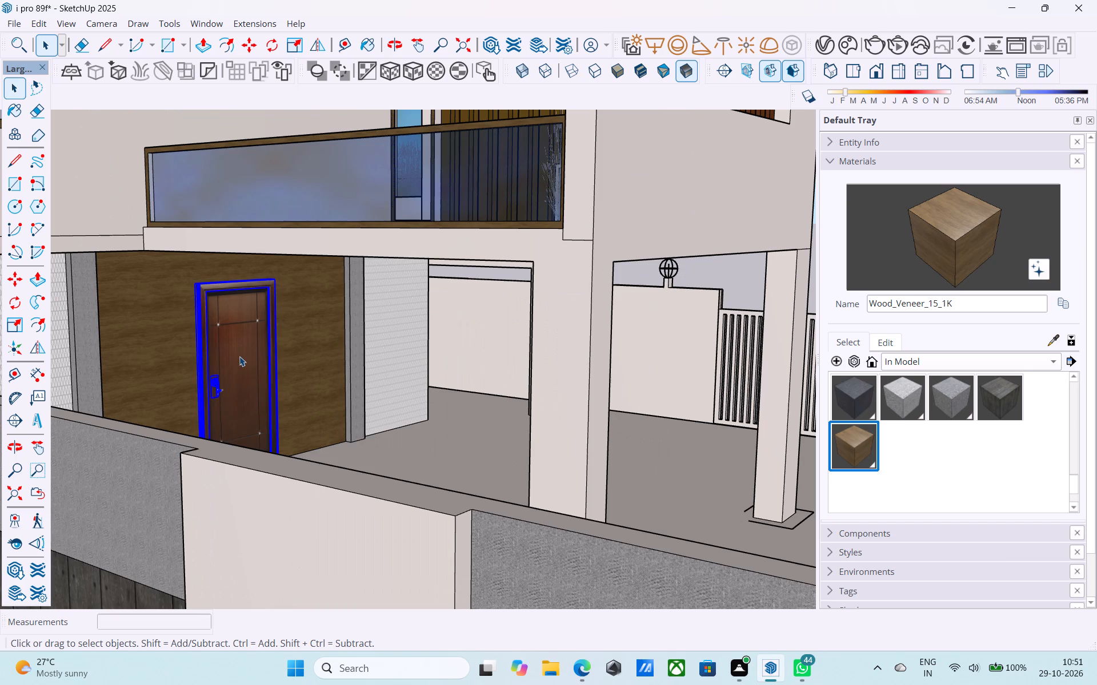
key(m)
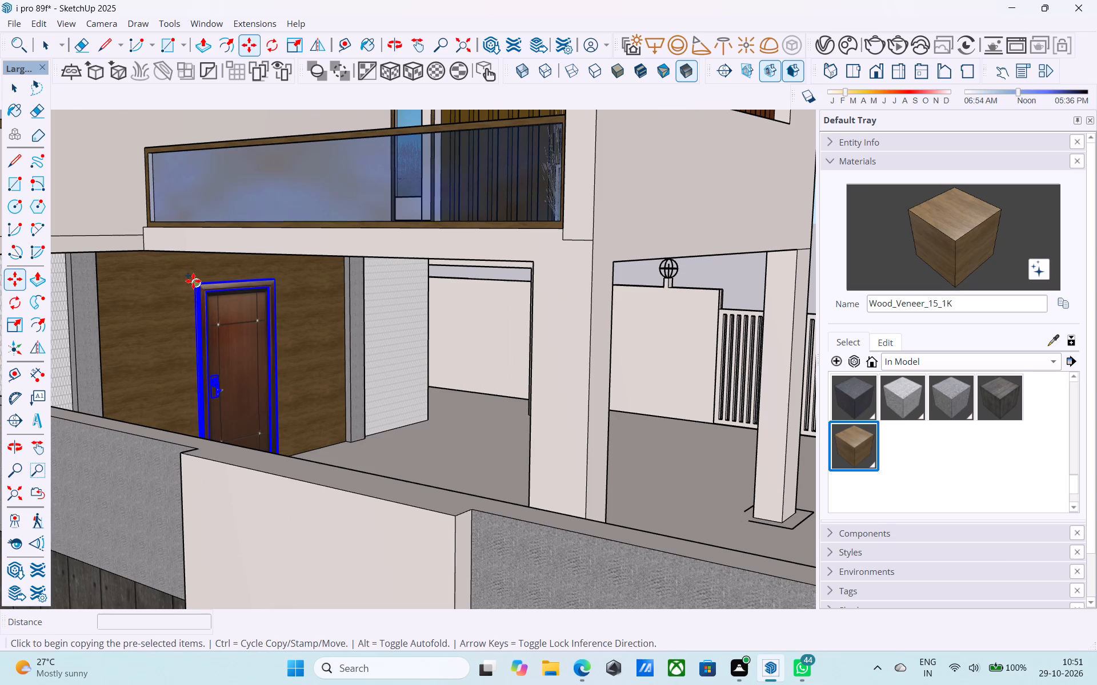
click(192, 278)
scroll(195, 276, down, 9)
shift+middle_drag(199, 299, 210, 479)
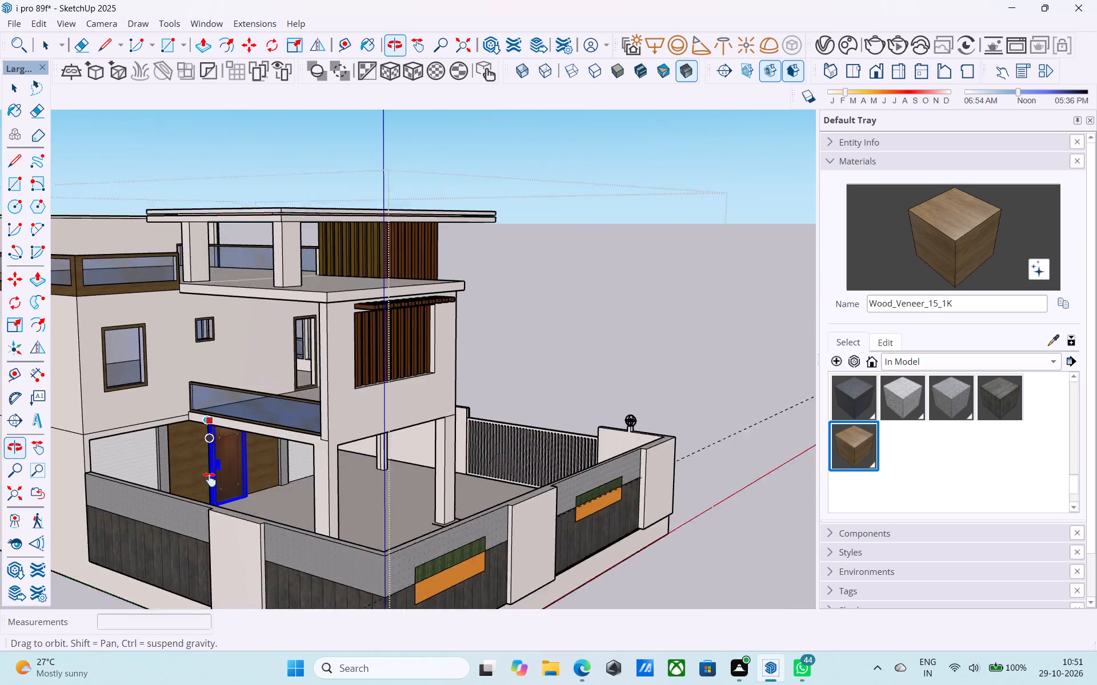
shift+middle_drag(210, 479, 210, 482)
scroll(251, 400, up, 18)
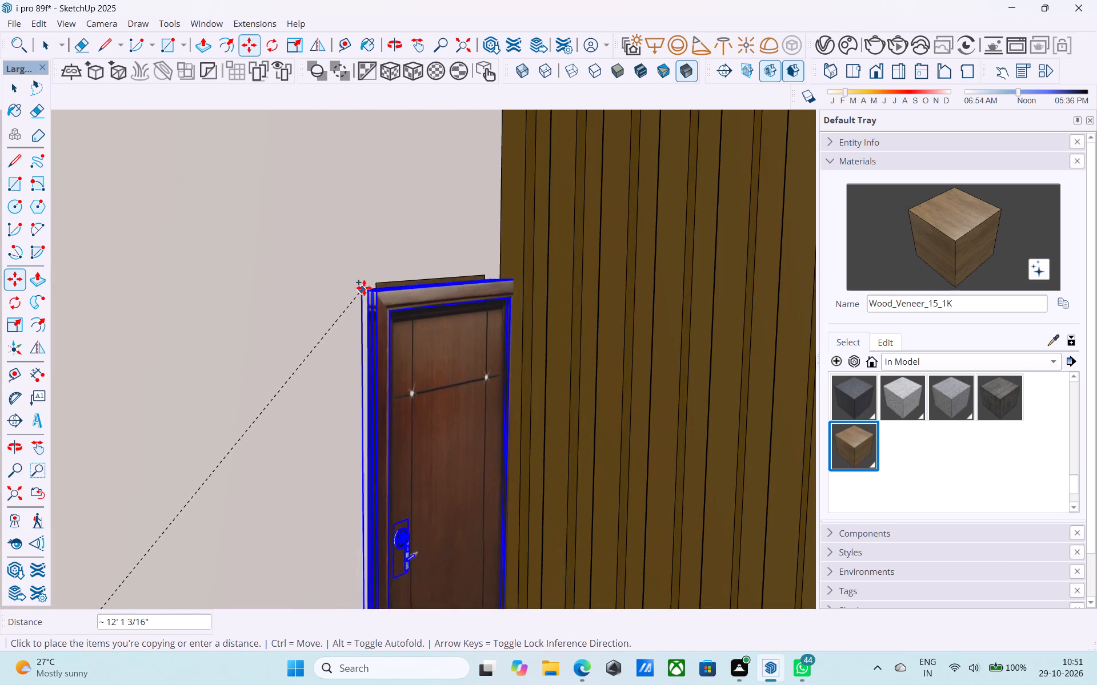
click(271, 282)
Move the copied door so its back upper corner meets the frame's upper corner beside the slatted cladding.
scroll(325, 353, down, 4)
middle_click(341, 446)
scroll(458, 324, up, 5)
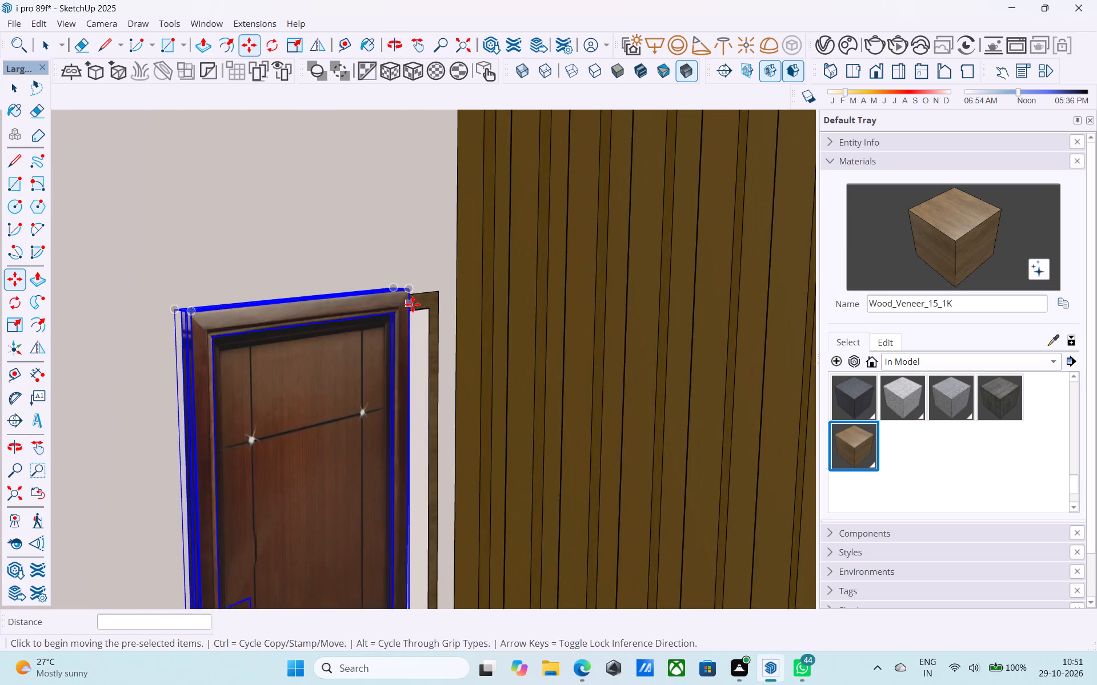
scroll(413, 304, up, 5)
middle_drag(373, 269, 85, 349)
middle_drag(338, 321, 322, 340)
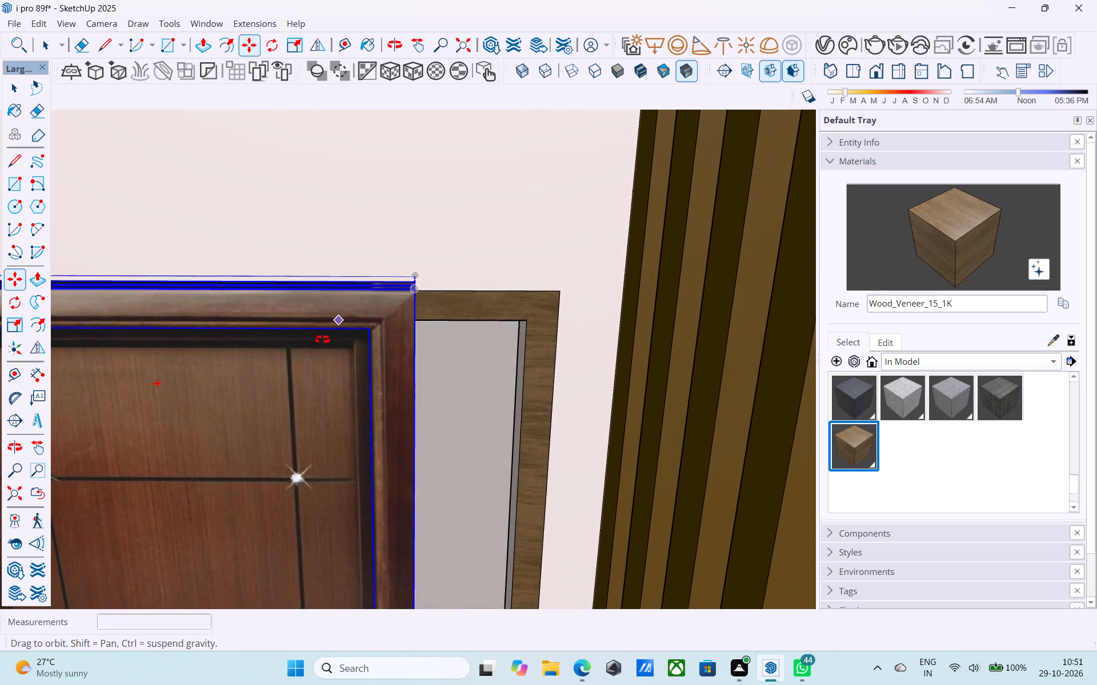
middle_drag(322, 340, 403, 312)
scroll(410, 305, up, 9)
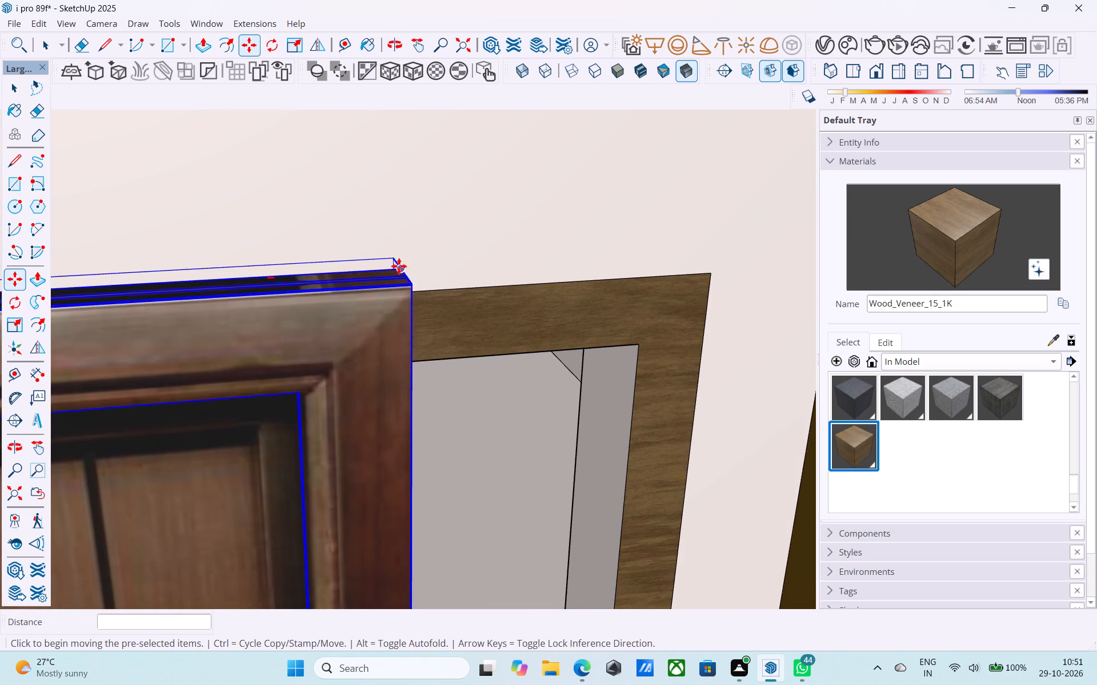
click(399, 265)
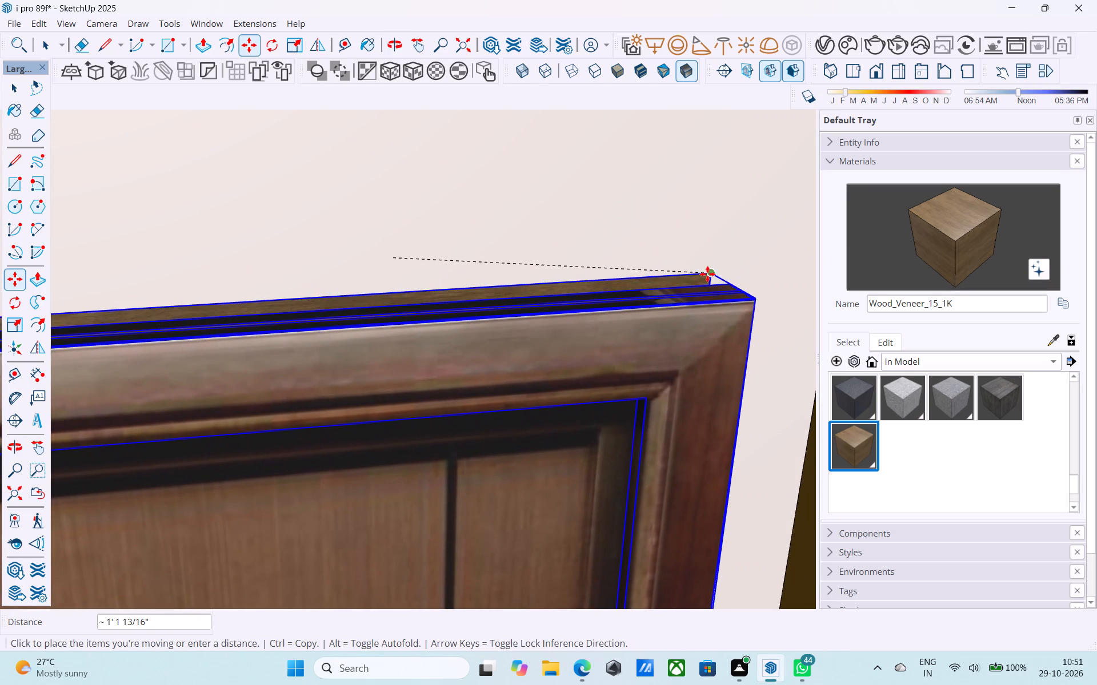
click(707, 274)
click(725, 287)
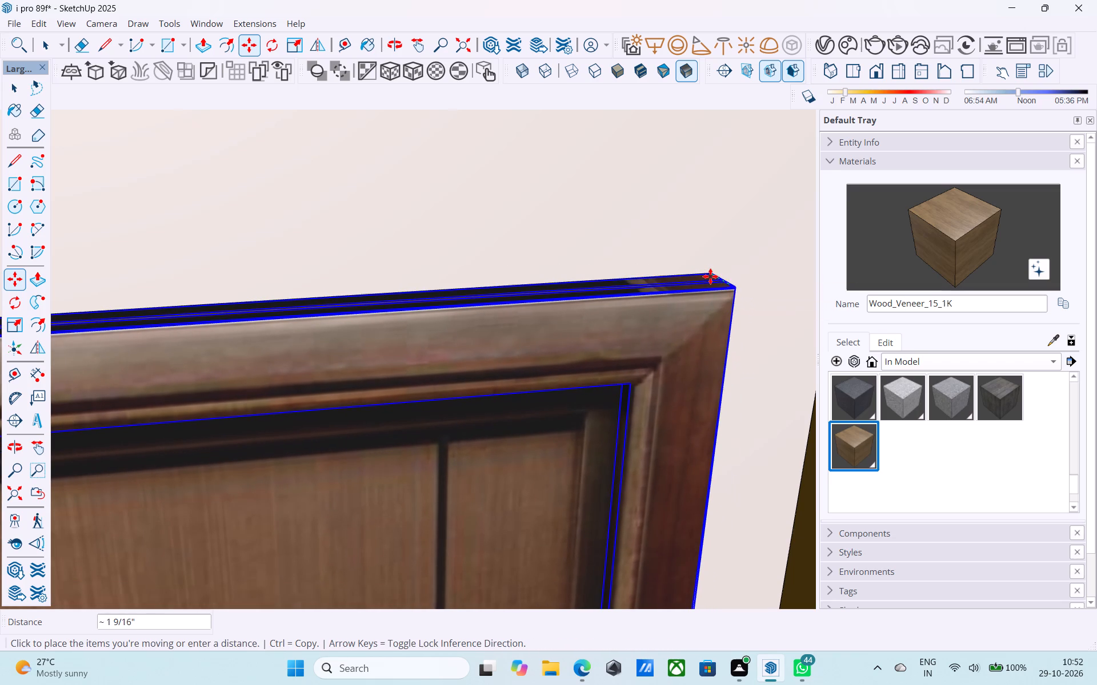
click(710, 276)
Scale the copied balcony door's width along the red axis to about 0.74 to fit the frame.
scroll(712, 275, down, 3)
middle_drag(687, 323, 775, 199)
scroll(745, 252, down, 8)
middle_drag(620, 384, 645, 247)
key(s)
middle_drag(314, 466, 375, 463)
shift+middle_drag(388, 502, 418, 331)
click(371, 441)
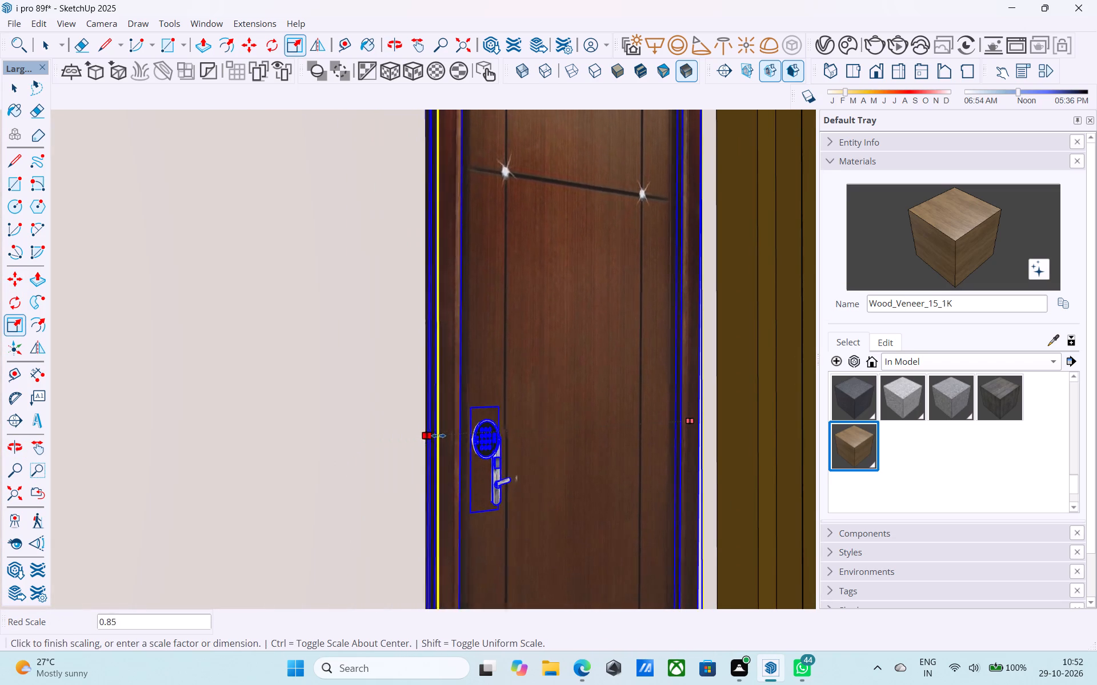
click(475, 428)
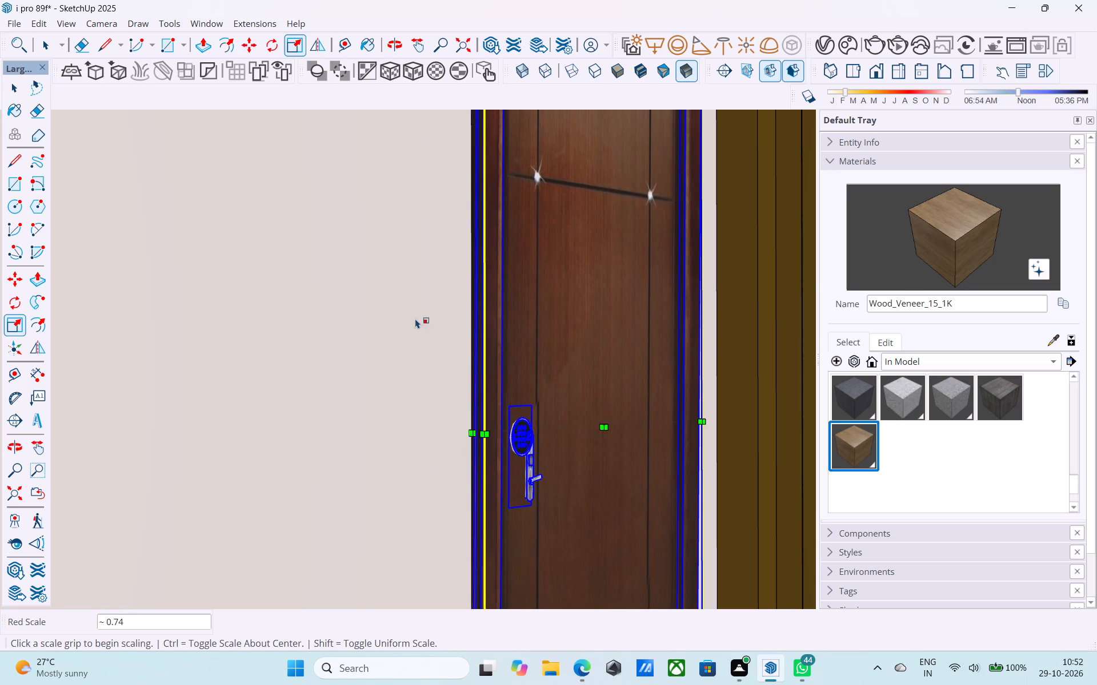
Scale the copied balcony door's height from its base along the blue axis to about 0.87.
scroll(415, 319, down, 4)
middle_drag(421, 392, 430, 428)
scroll(429, 382, down, 5)
middle_drag(482, 499, 474, 396)
scroll(508, 472, up, 2)
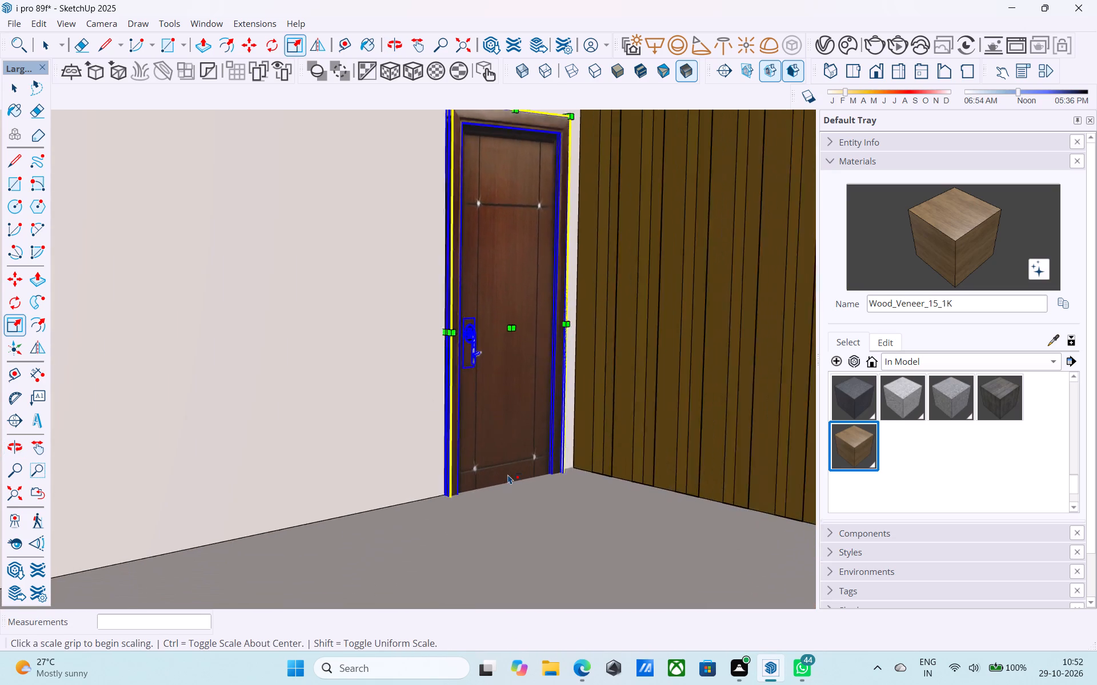
scroll(508, 474, up, 18)
middle_drag(475, 497, 471, 454)
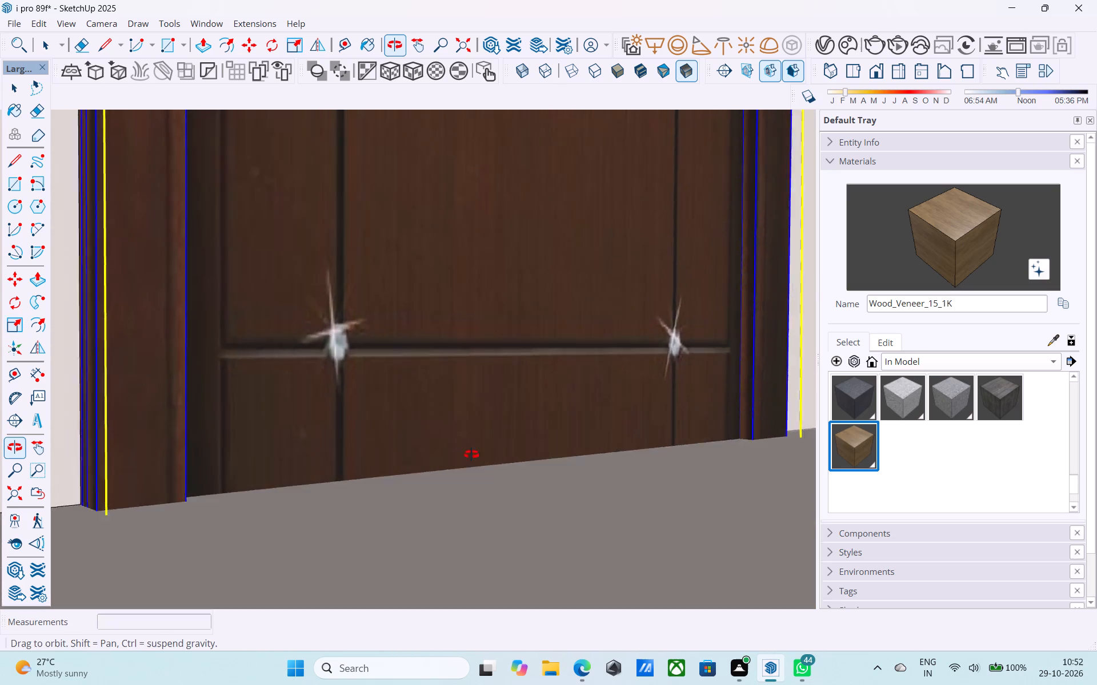
middle_drag(471, 454, 407, 143)
shift+scroll(513, 542, up, 1)
shift+middle_drag(512, 543, 499, 438)
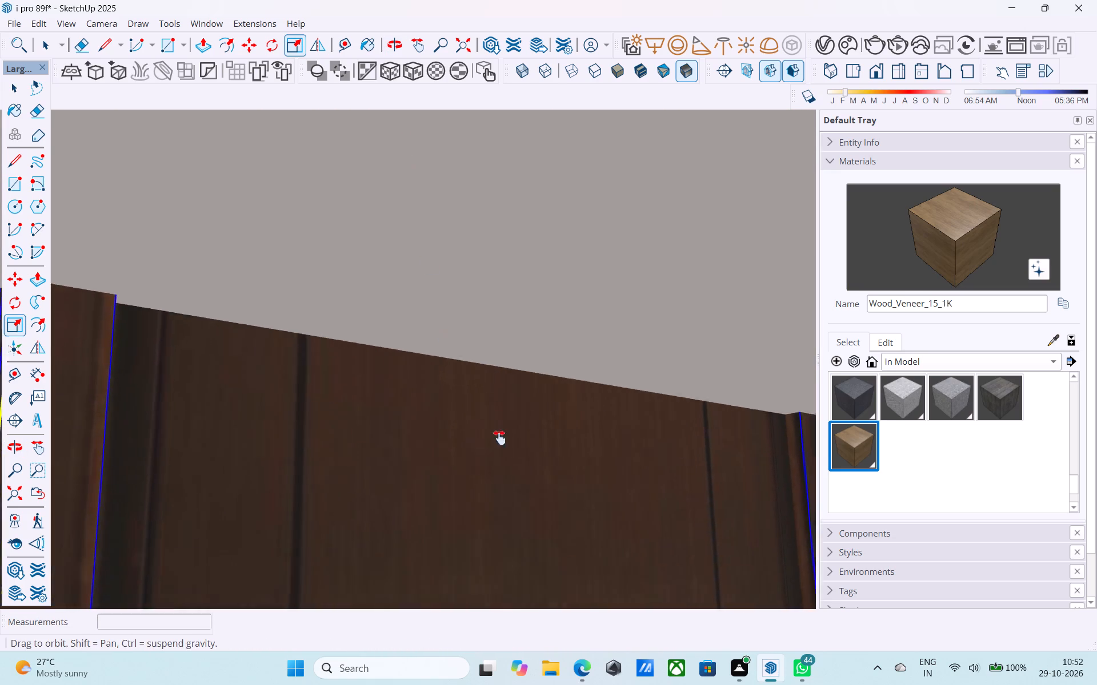
shift+middle_drag(499, 438, 485, 325)
click(512, 558)
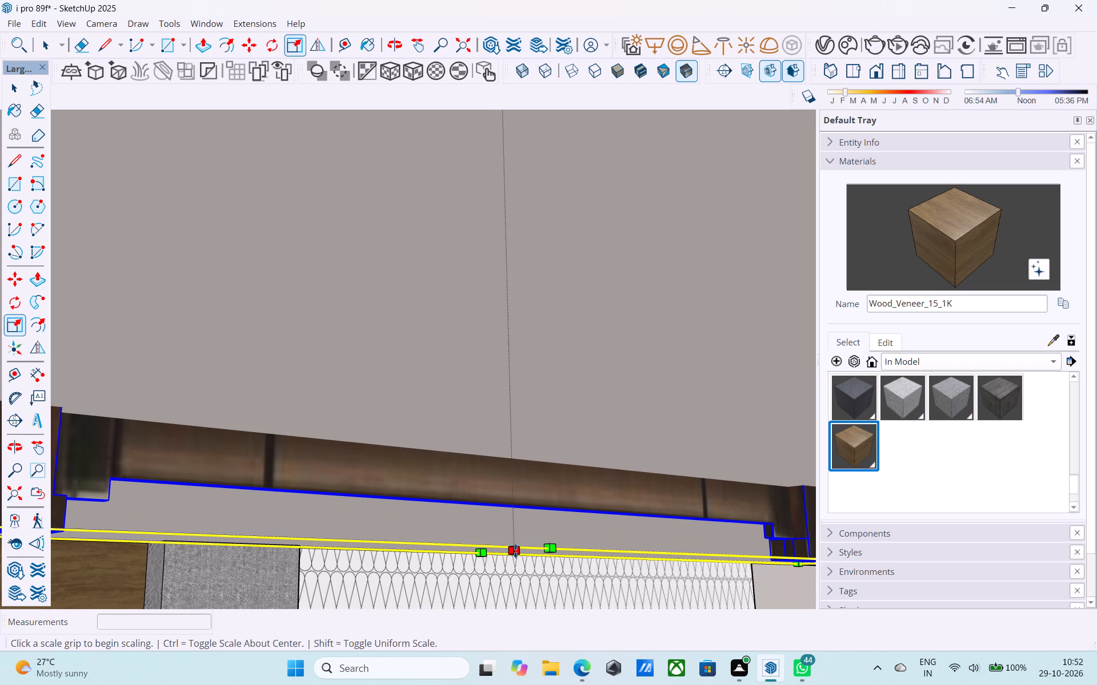
click(515, 551)
scroll(482, 344, down, 5)
middle_drag(478, 336, 486, 500)
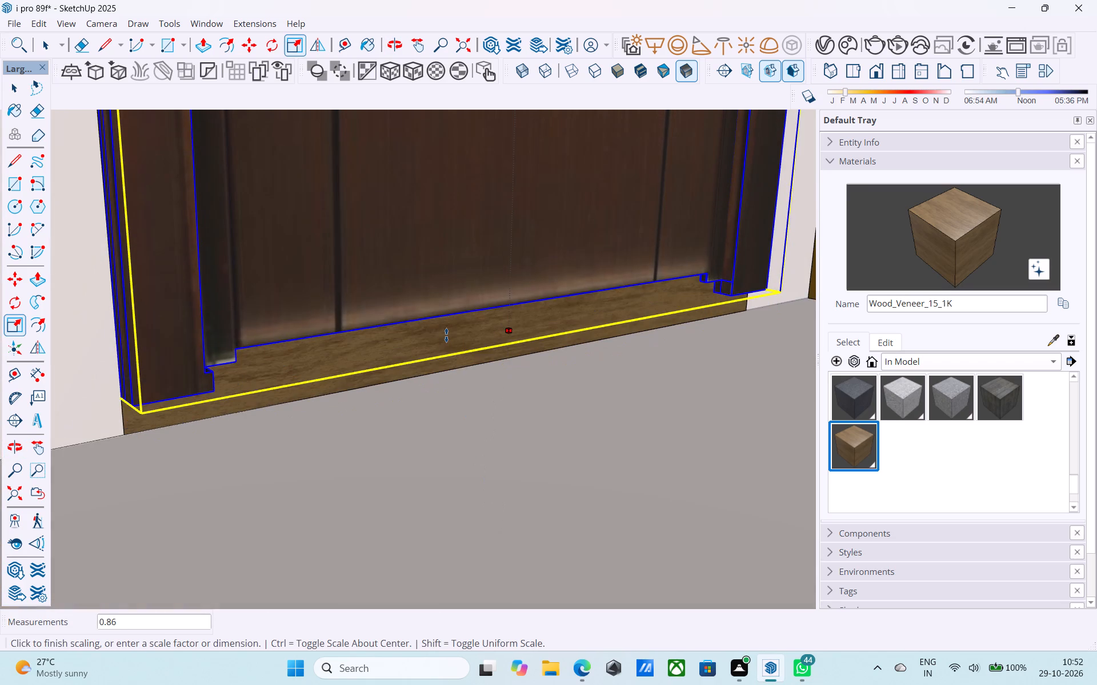
click(438, 372)
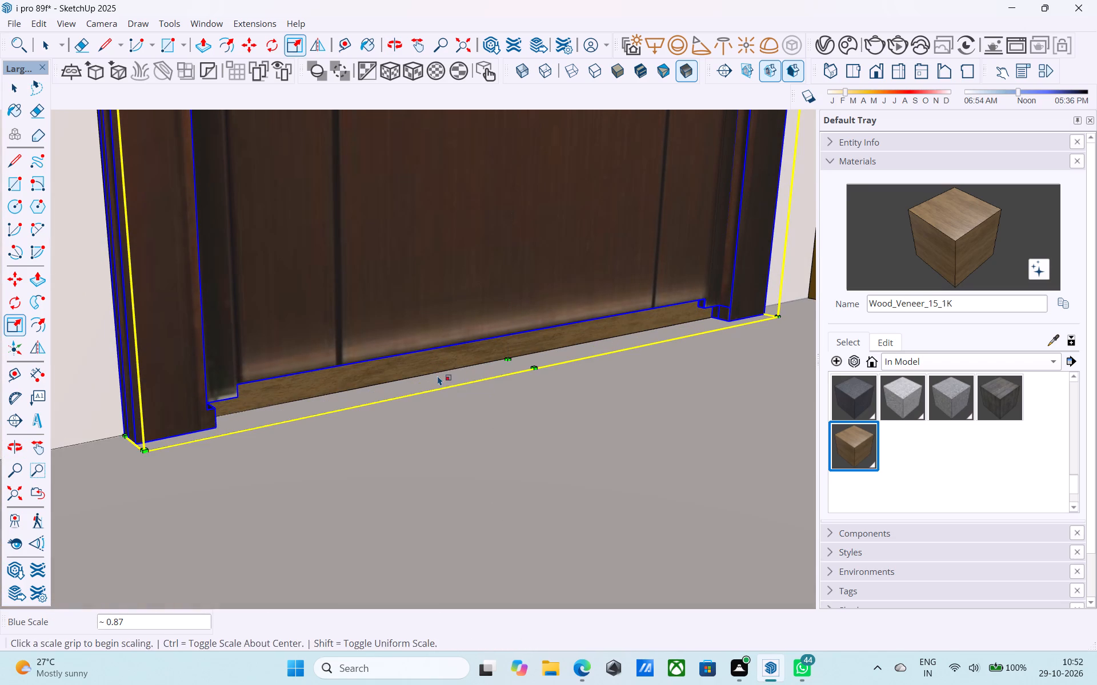
key(space)
Deselect the balcony door and save the model.
scroll(438, 376, down, 10)
middle_drag(542, 445, 590, 459)
scroll(588, 451, down, 8)
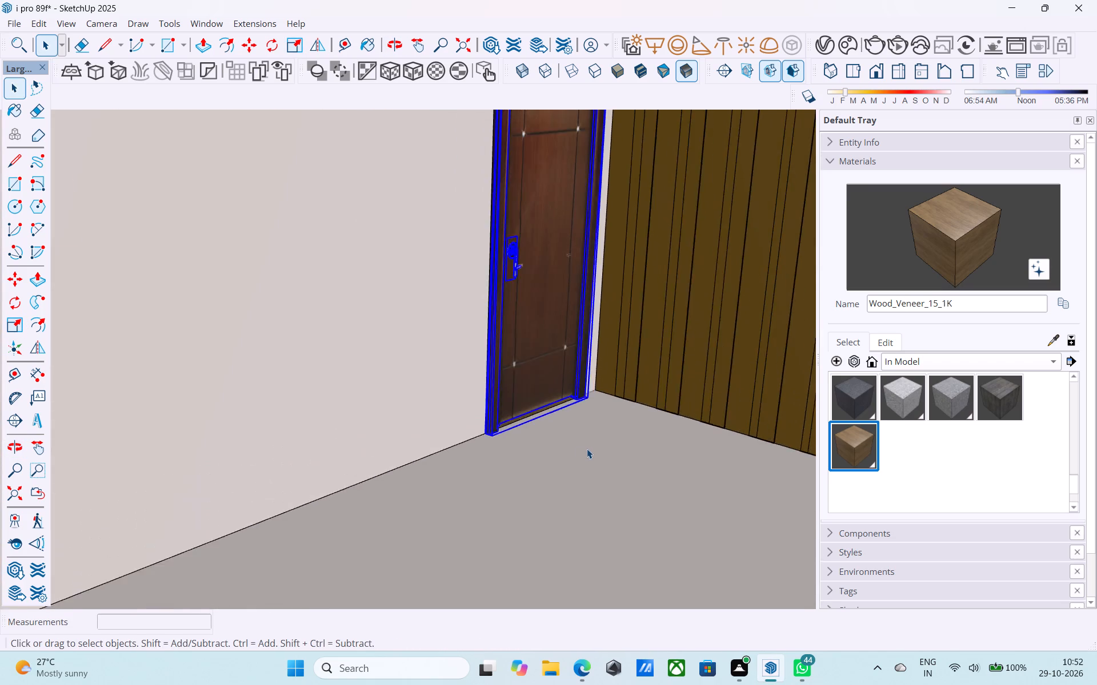
scroll(587, 449, down, 15)
key(space)
middle_drag(479, 470, 393, 441)
scroll(508, 428, down, 8)
middle_drag(399, 437, 334, 422)
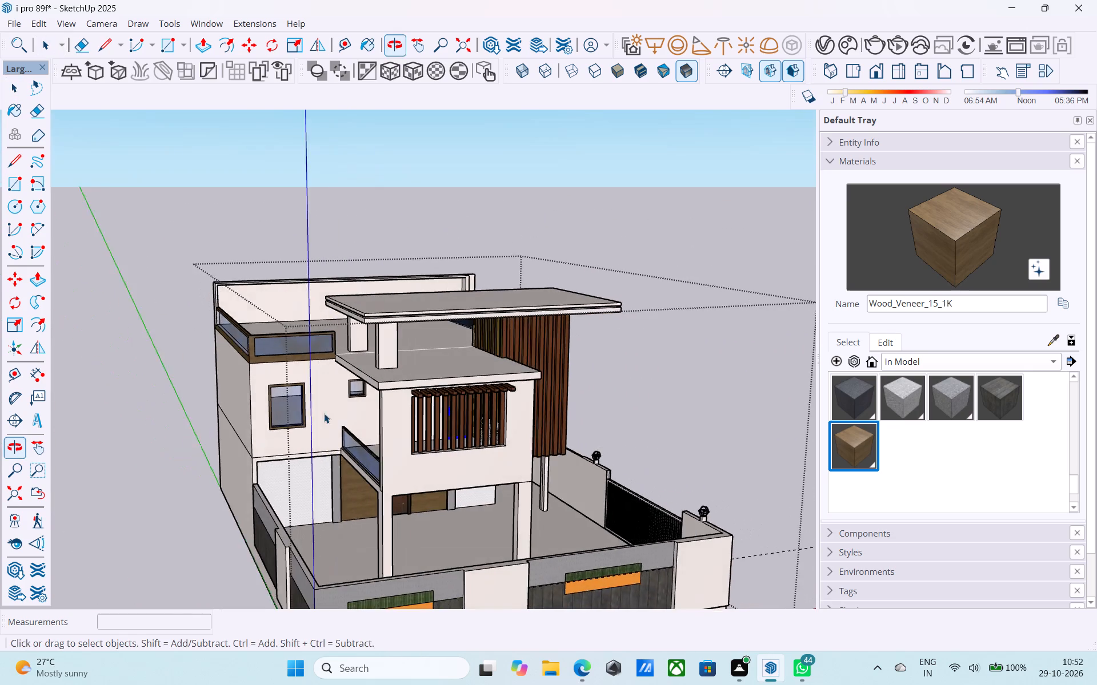
click(325, 251)
key(ctrl+s)
Examine the whole house exterior from the front, the gate side and the plain side wall.
scroll(329, 296, down, 3)
middle_drag(405, 453, 400, 452)
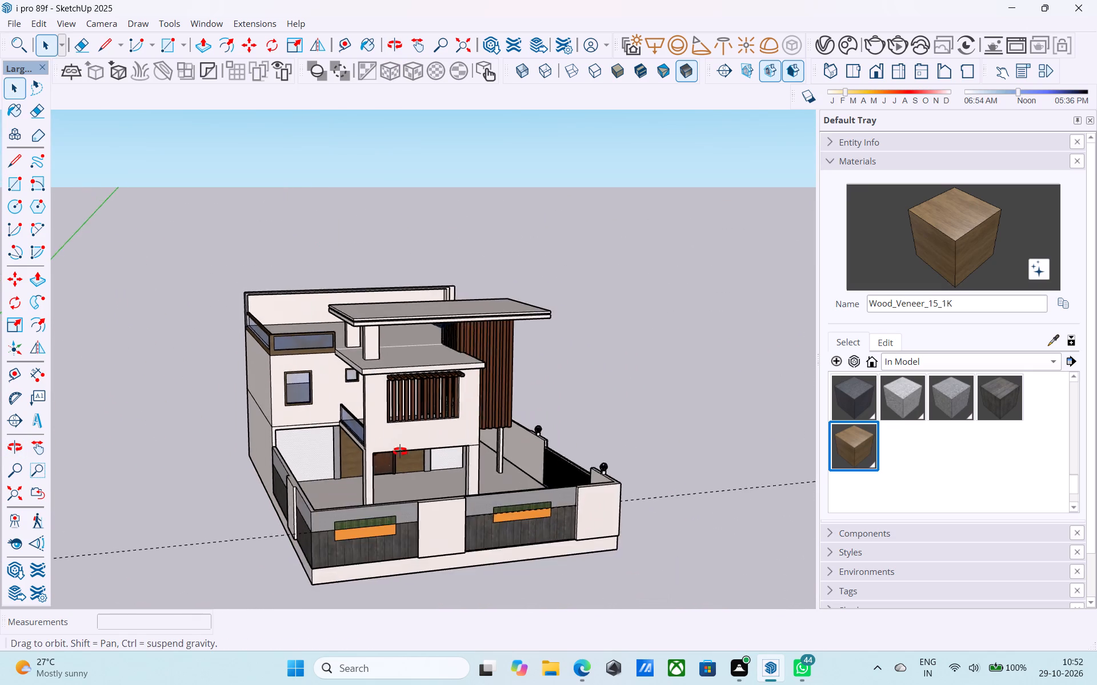
middle_drag(400, 452, 149, 393)
middle_drag(262, 396, 46, 420)
middle_drag(518, 444, 699, 433)
middle_drag(455, 404, 604, 452)
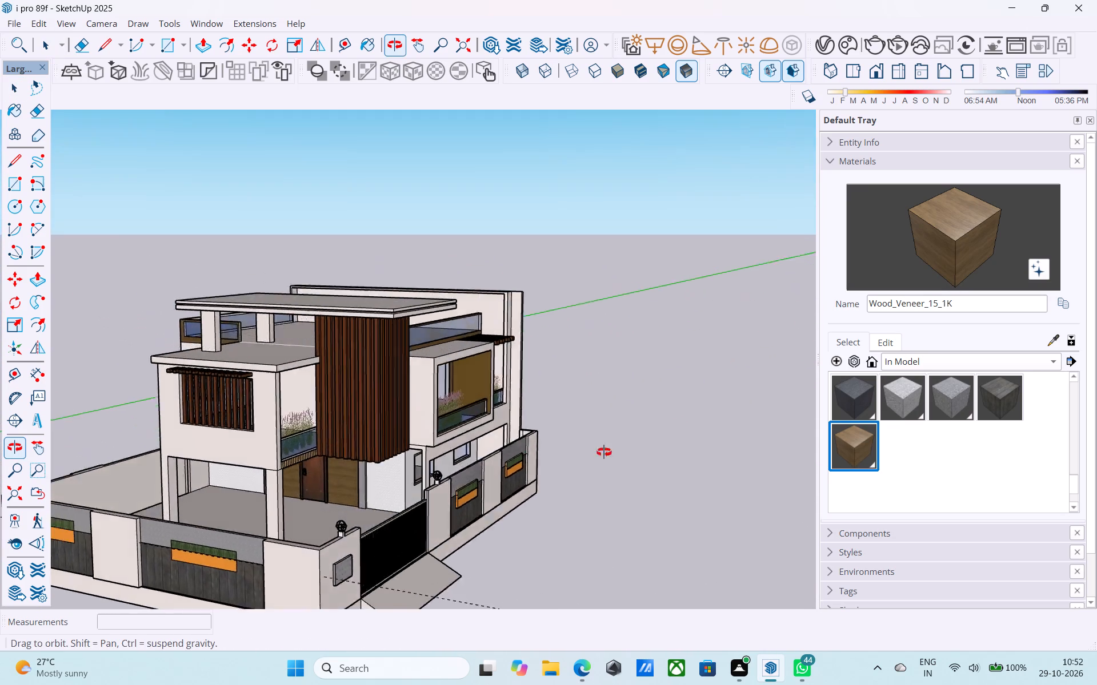
middle_drag(604, 452, 977, 445)
scroll(971, 445, up, 1)
middle_drag(580, 431, 922, 377)
Open the house group and erase the horizontal dividing line and other stray edges on the plain side wall.
double_click(548, 440)
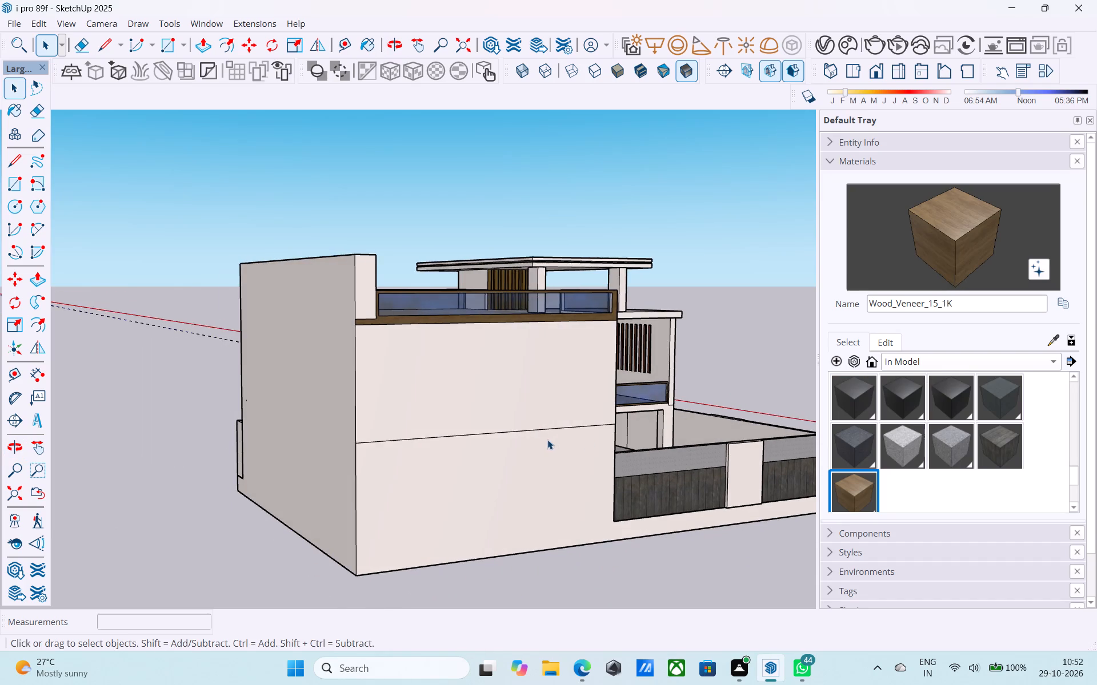
scroll(546, 440, up, 4)
key(e)
drag(544, 438, 530, 400)
scroll(530, 398, down, 4)
scroll(384, 464, up, 12)
drag(307, 389, 310, 417)
scroll(251, 438, down, 15)
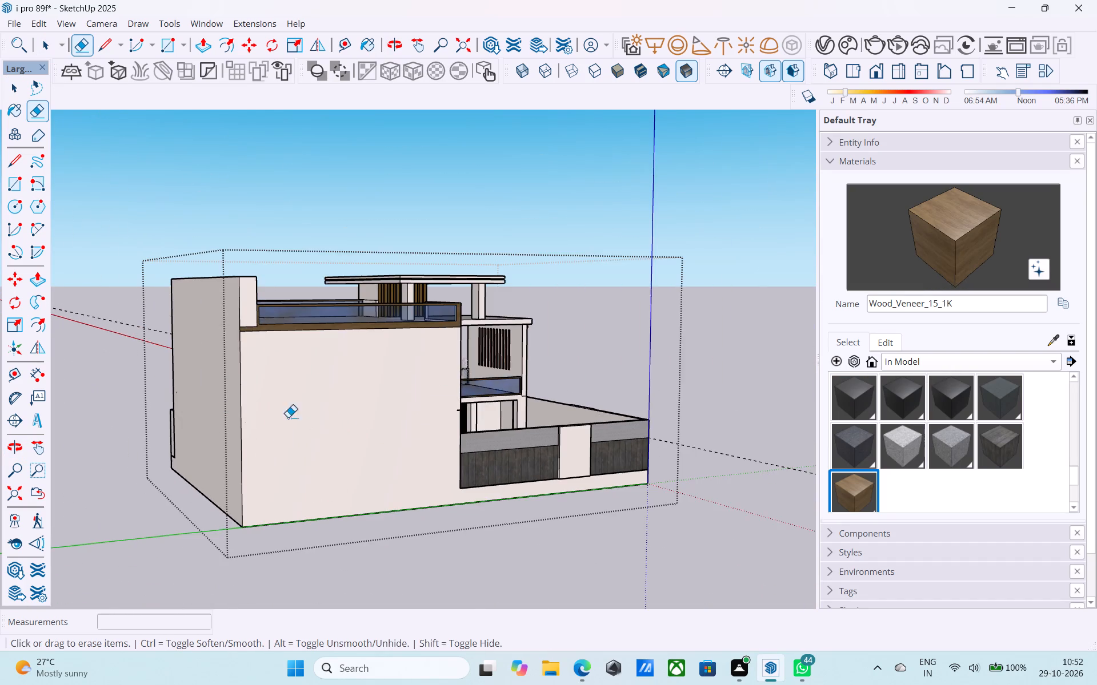
scroll(461, 419, up, 11)
drag(450, 392, 449, 409)
scroll(443, 435, down, 2)
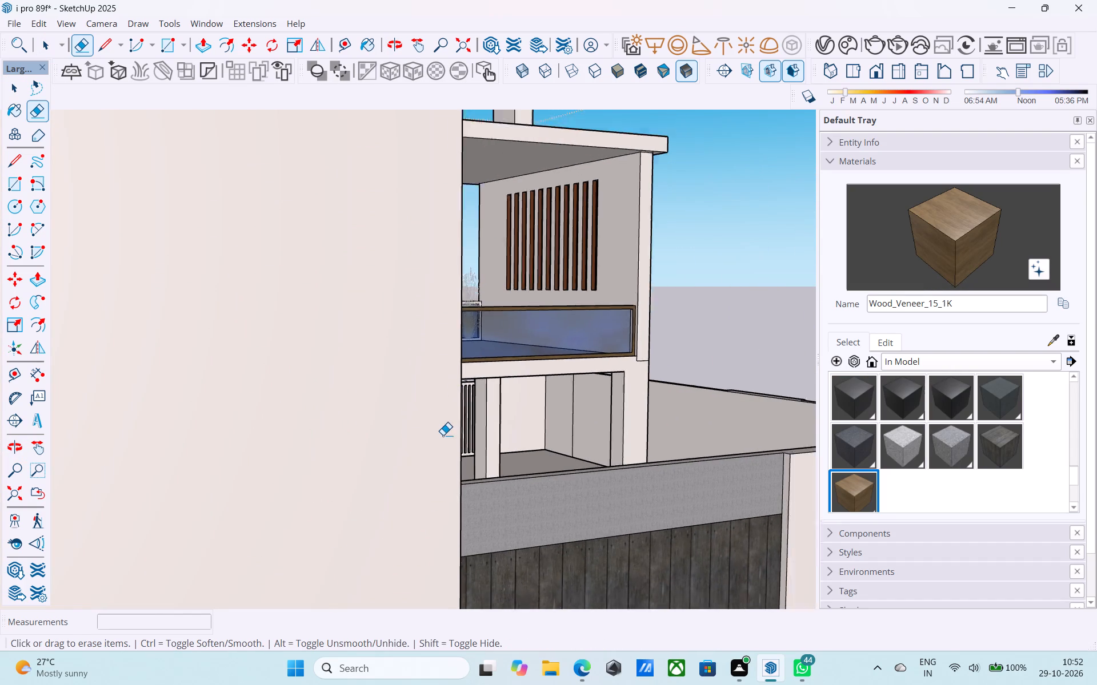
Erase the stray edges on the corner column where it meets the first-floor balcony beam.
scroll(443, 435, down, 2)
middle_drag(443, 438, 190, 471)
scroll(383, 450, up, 6)
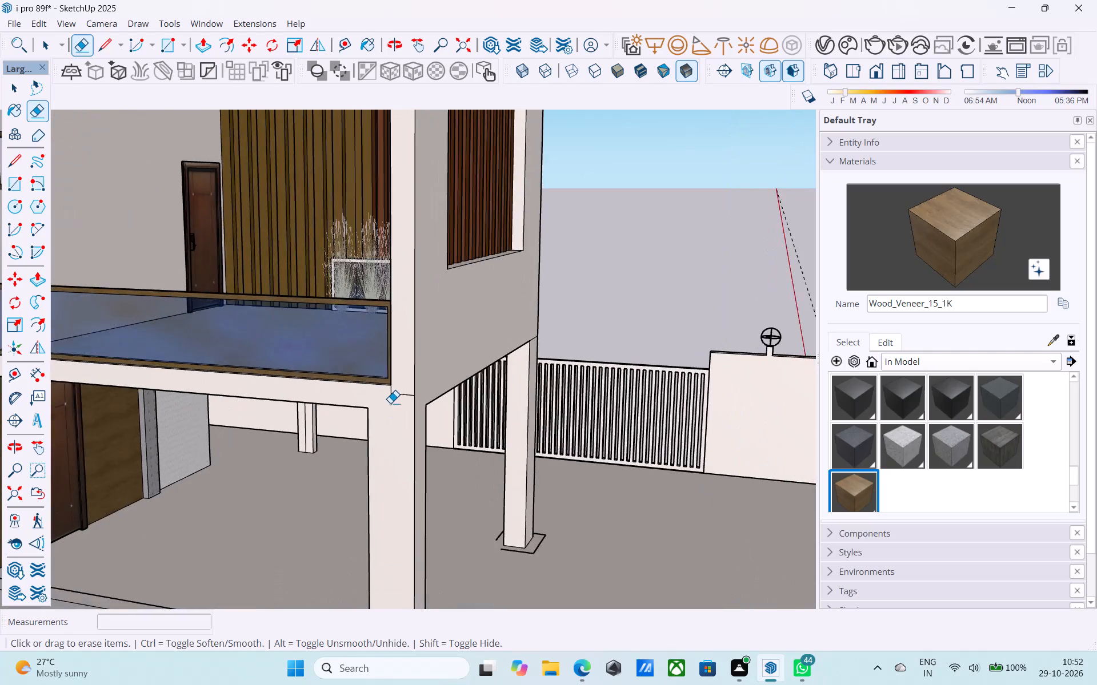
scroll(390, 403, up, 3)
click(399, 390)
drag(394, 392, 389, 392)
scroll(391, 395, down, 5)
Erase the remaining stray edges across the other faces of the corner column at balcony floor level.
middle_drag(439, 438, 178, 434)
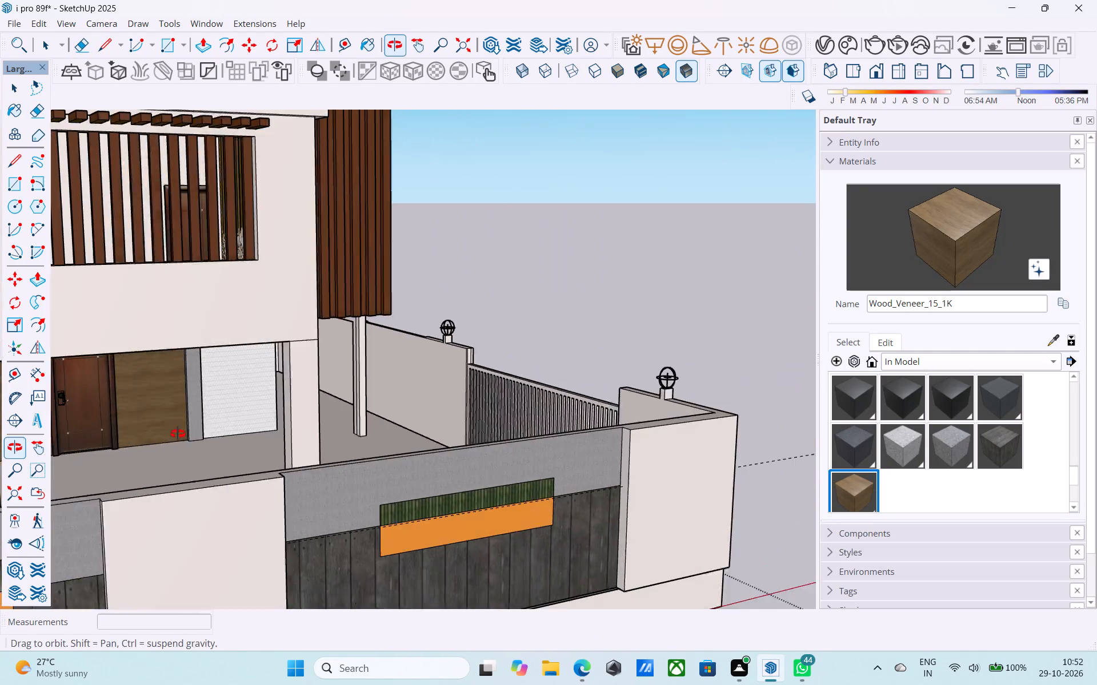
middle_drag(178, 434, 177, 434)
scroll(654, 397, down, 4)
middle_drag(667, 405, 473, 423)
scroll(249, 405, up, 9)
click(222, 323)
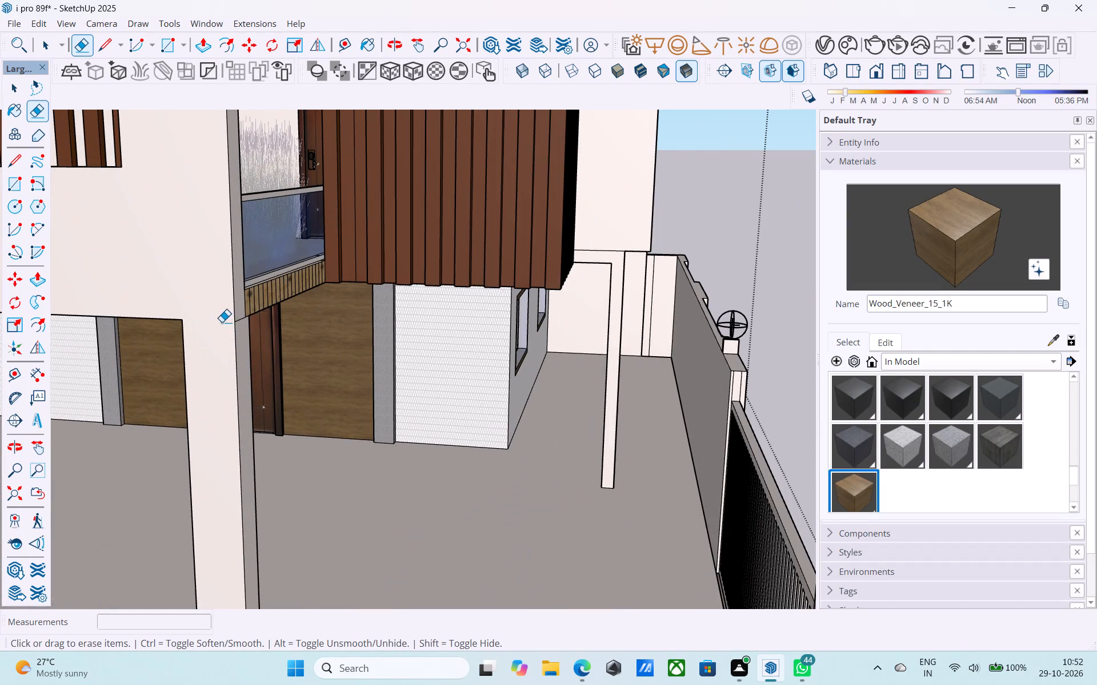
scroll(238, 327, down, 2)
middle_drag(238, 327, 350, 468)
scroll(349, 469, up, 4)
drag(544, 487, 548, 501)
scroll(548, 501, down, 7)
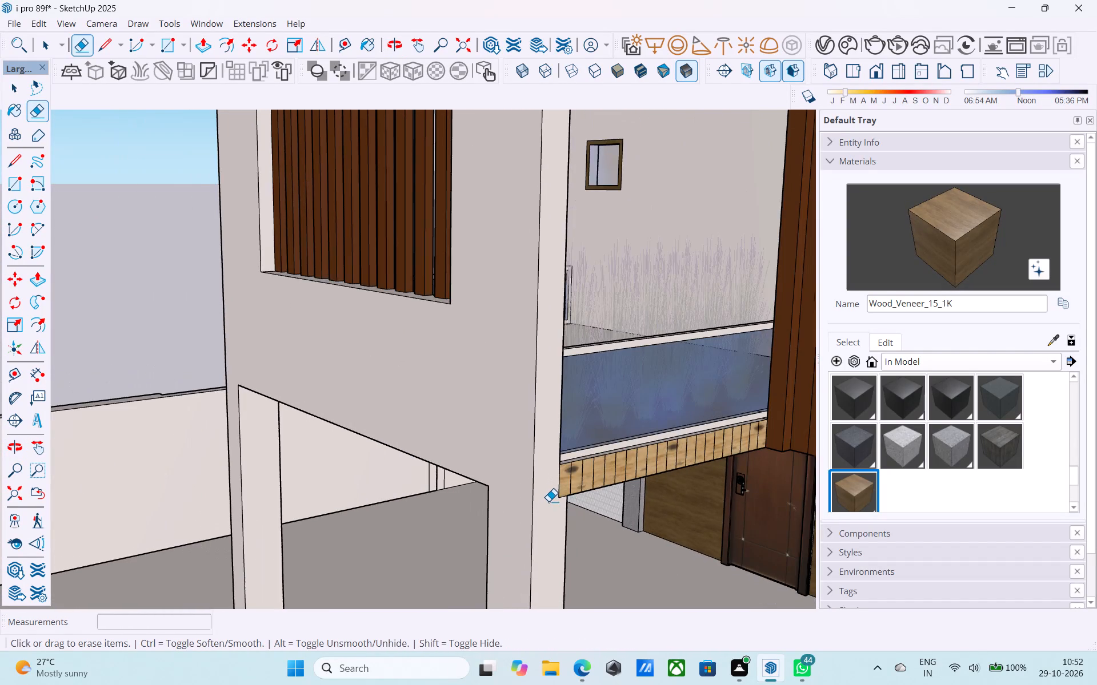
Erase the stray edge on the underside of the roof slab beside the front rooftop column.
scroll(548, 501, down, 1)
middle_drag(548, 501, 521, 567)
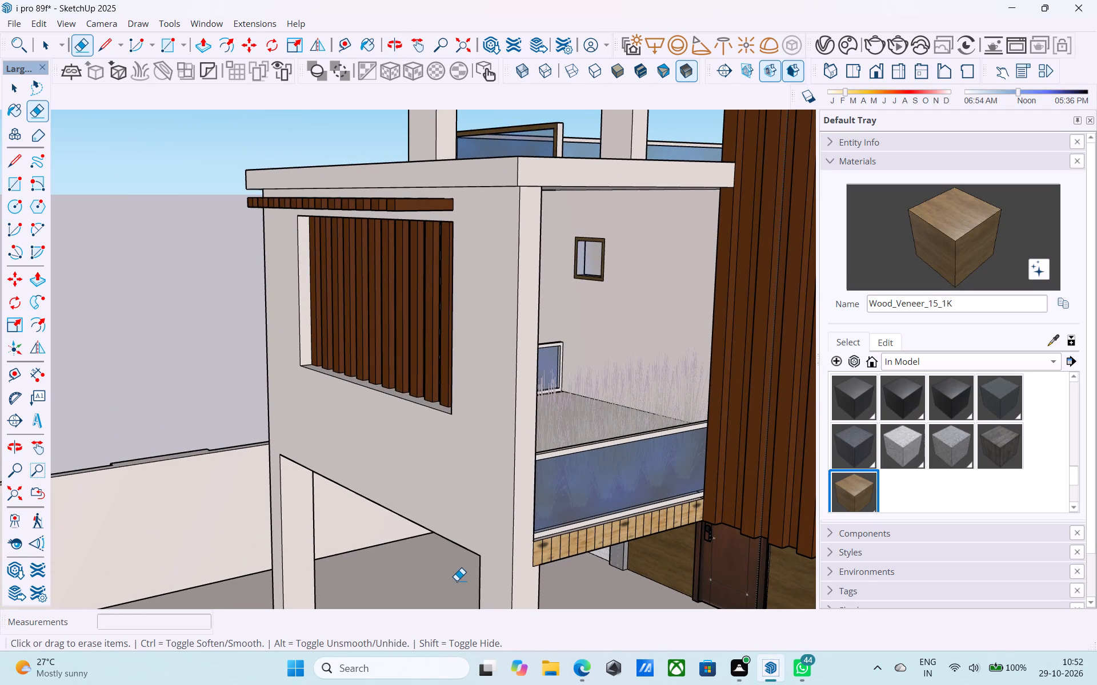
scroll(437, 518, down, 6)
middle_drag(459, 473, 456, 446)
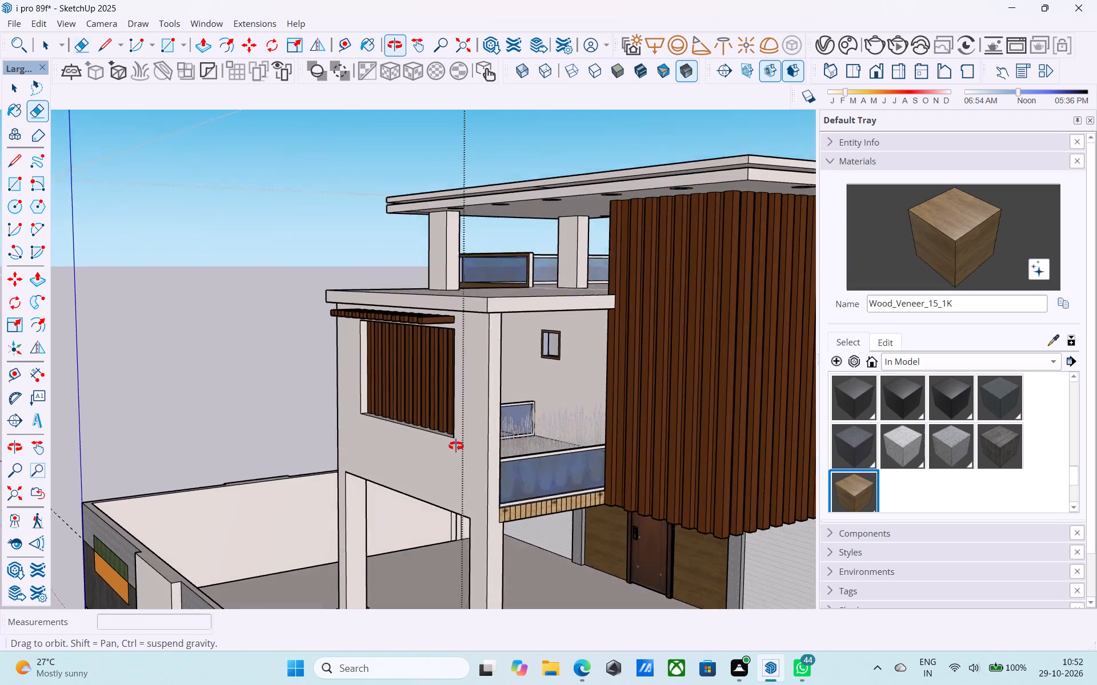
middle_drag(456, 446, 867, 343)
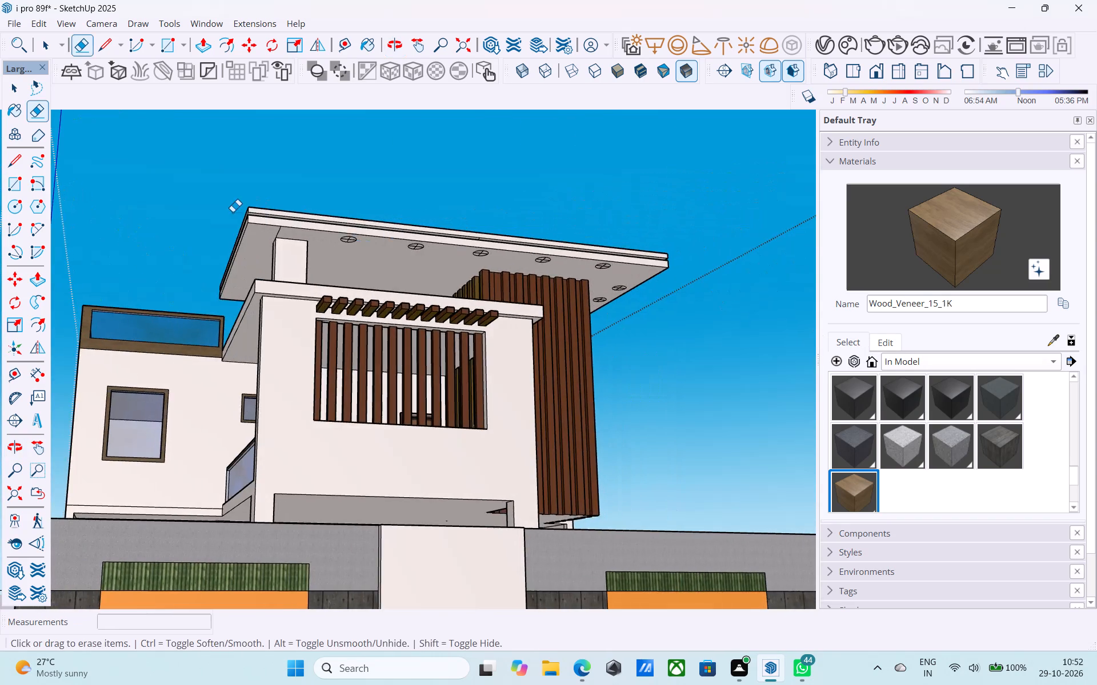
scroll(233, 212, up, 11)
click(340, 243)
scroll(332, 262, down, 5)
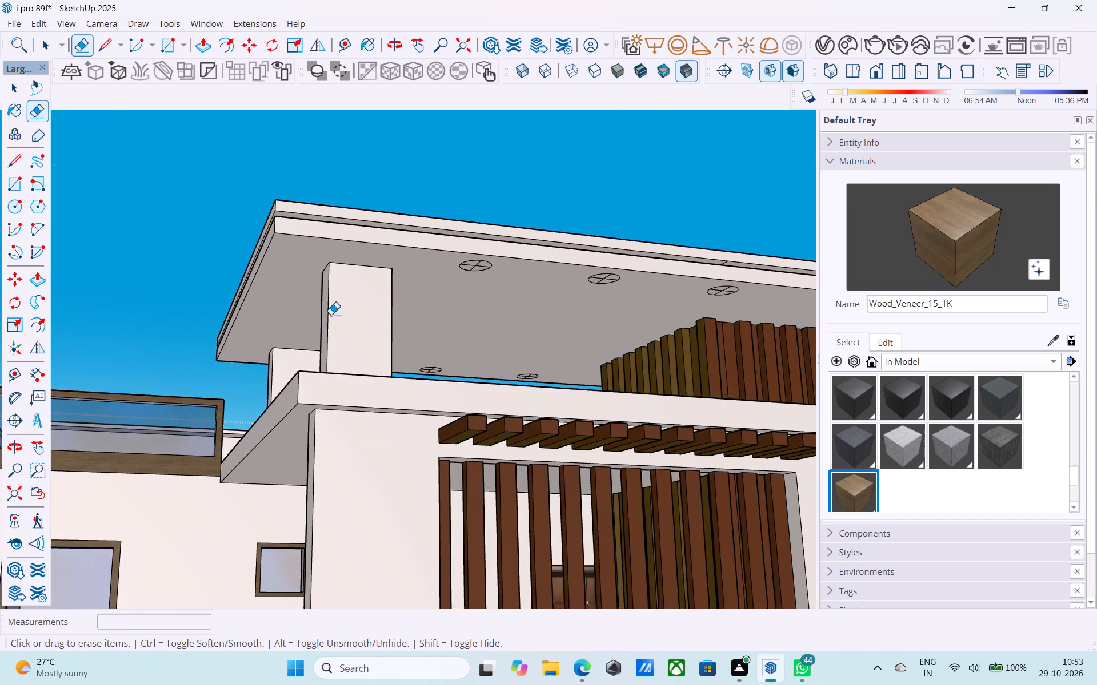
Examine the plain side wall, front, gate side, roof slab and terrace for remaining stray edges.
scroll(331, 315, down, 2)
middle_drag(339, 318, 676, 375)
scroll(426, 319, down, 4)
middle_drag(426, 325, 525, 321)
scroll(530, 322, up, 4)
scroll(472, 318, down, 5)
middle_drag(407, 336, 459, 353)
scroll(459, 353, down, 4)
middle_drag(445, 350, 378, 343)
middle_drag(362, 339, 347, 329)
scroll(319, 363, up, 1)
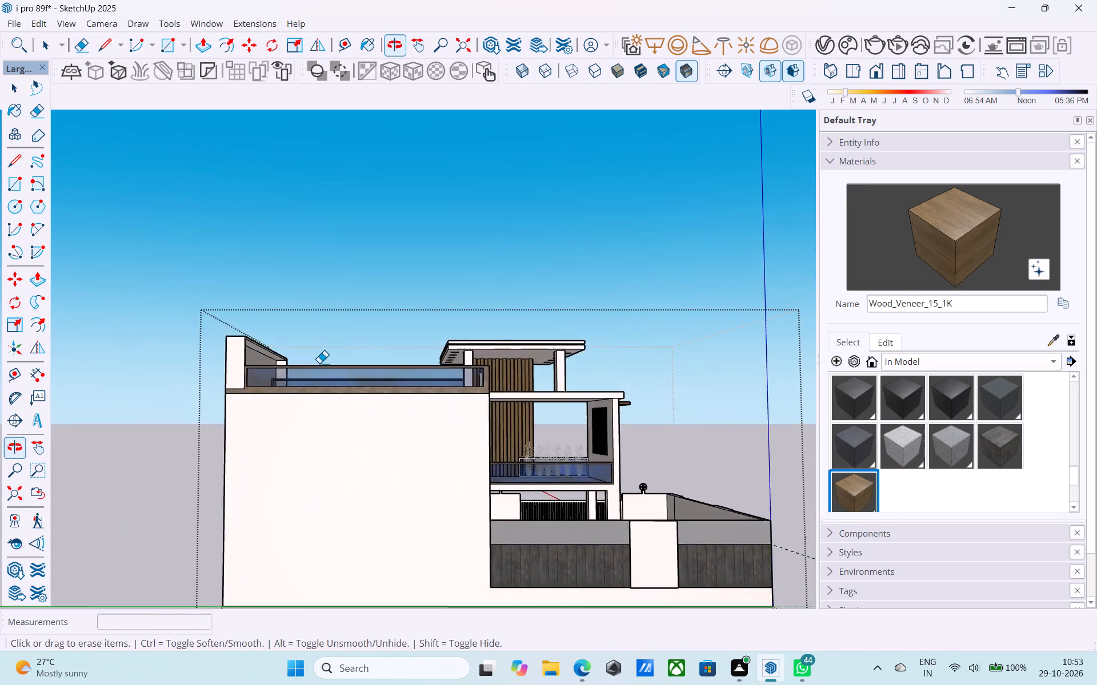
scroll(319, 363, up, 4)
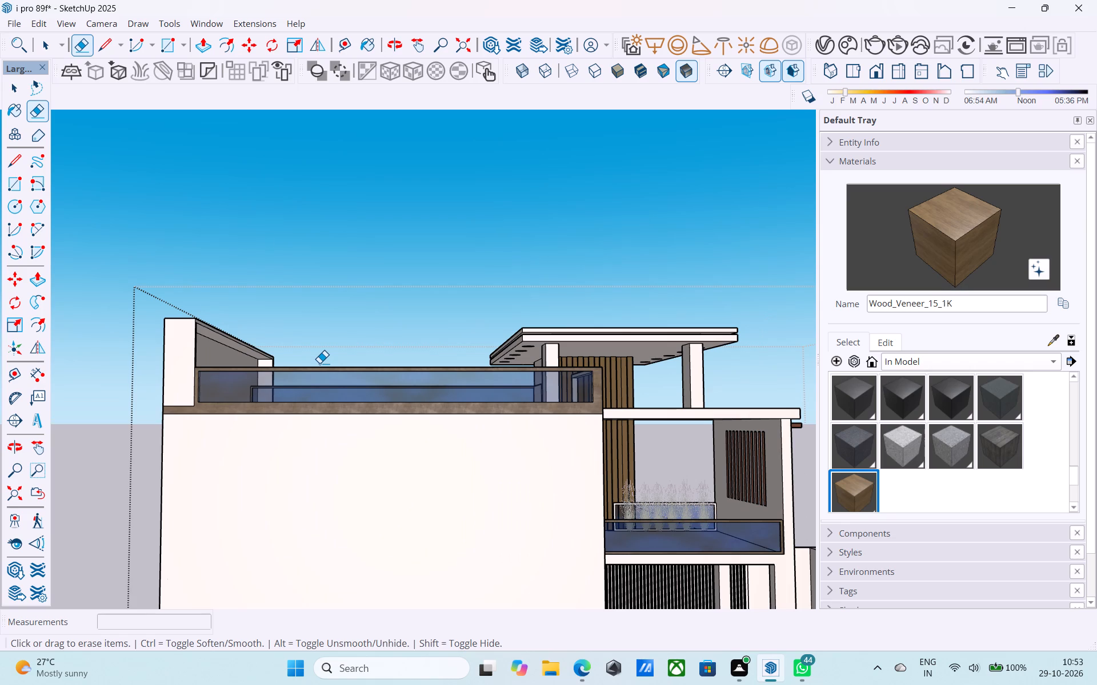
scroll(319, 363, down, 5)
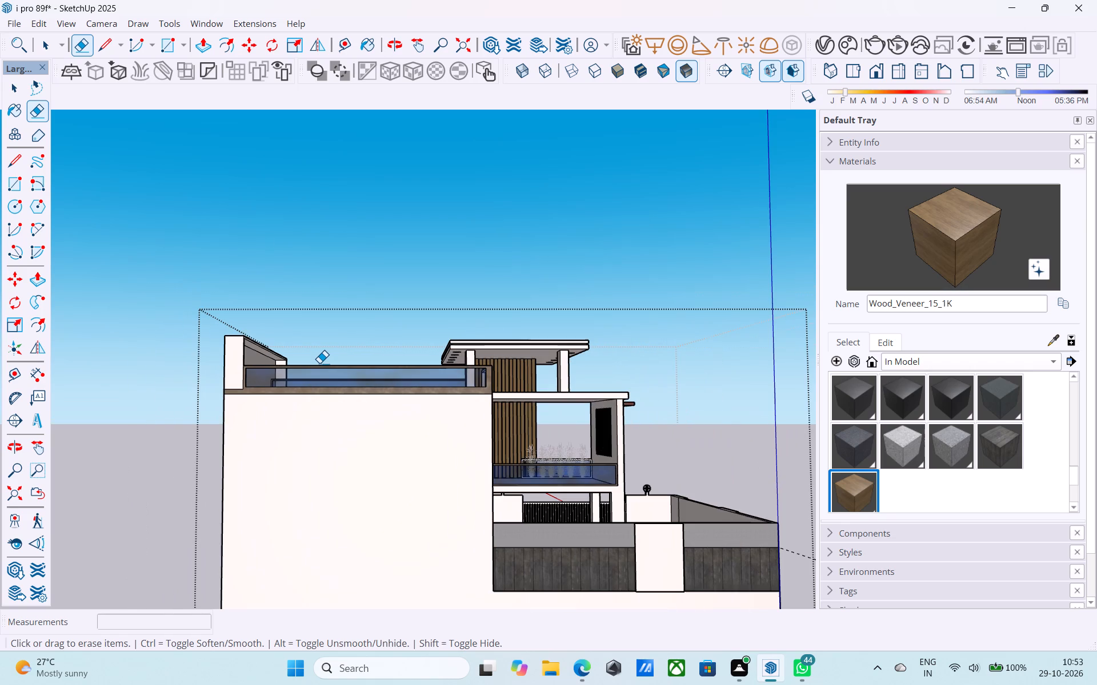
scroll(319, 363, up, 1)
scroll(319, 363, down, 1)
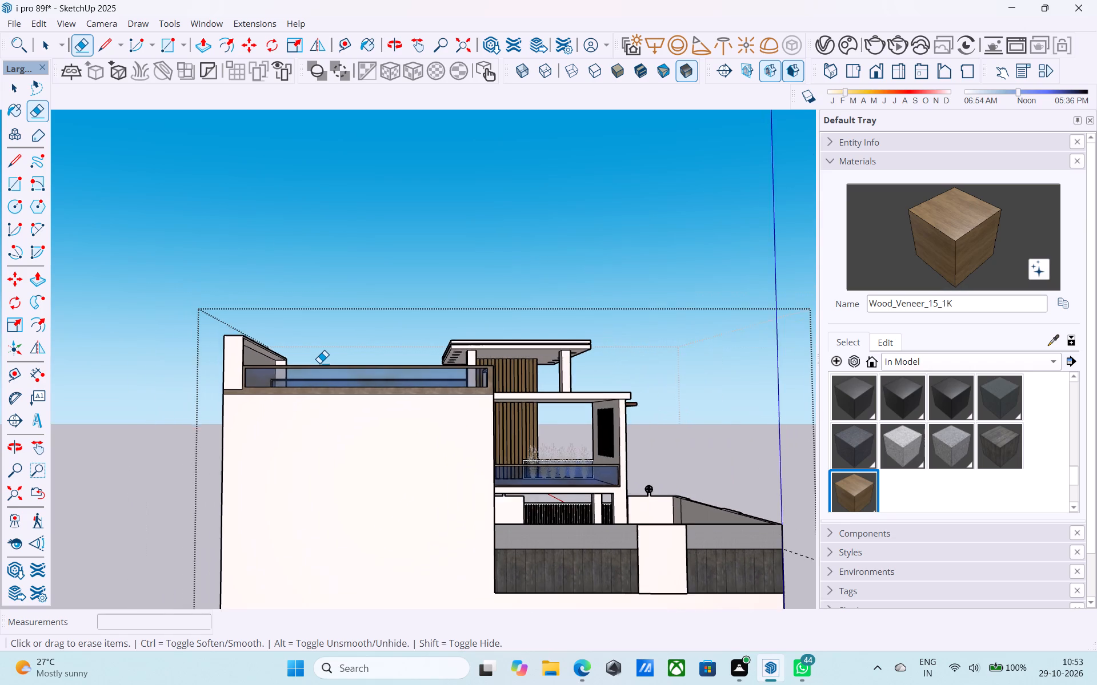
middle_drag(319, 363, 242, 358)
scroll(454, 356, down, 3)
middle_drag(496, 368, 314, 360)
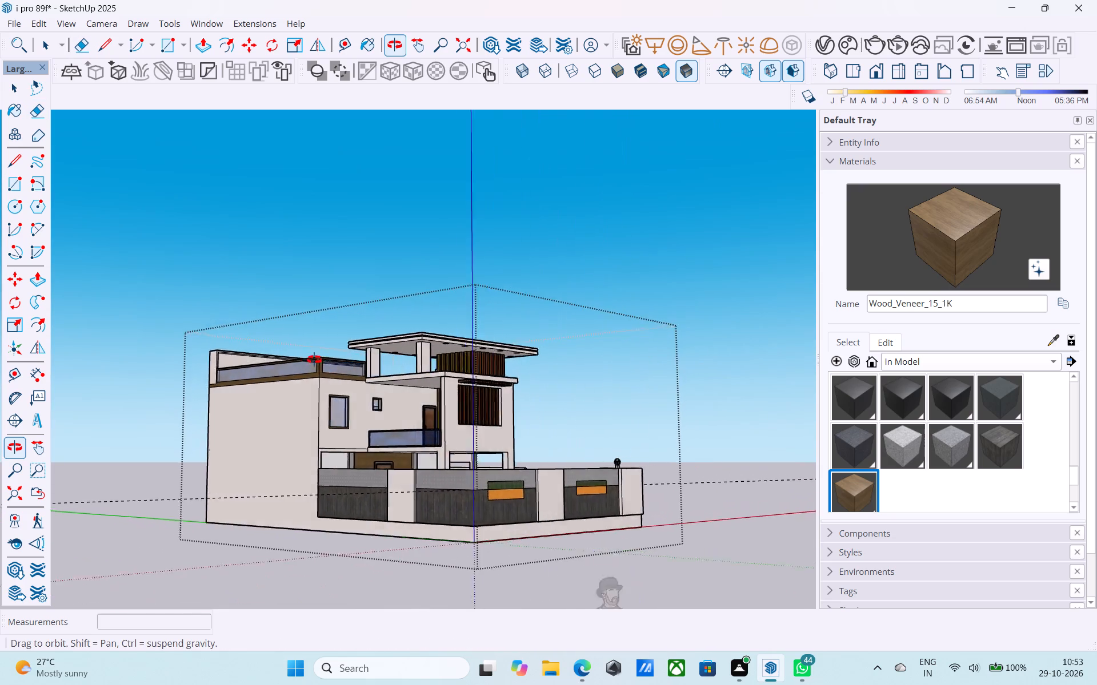
middle_drag(314, 360, 37, 366)
scroll(179, 327, up, 4)
scroll(716, 378, down, 3)
middle_drag(709, 375, 611, 370)
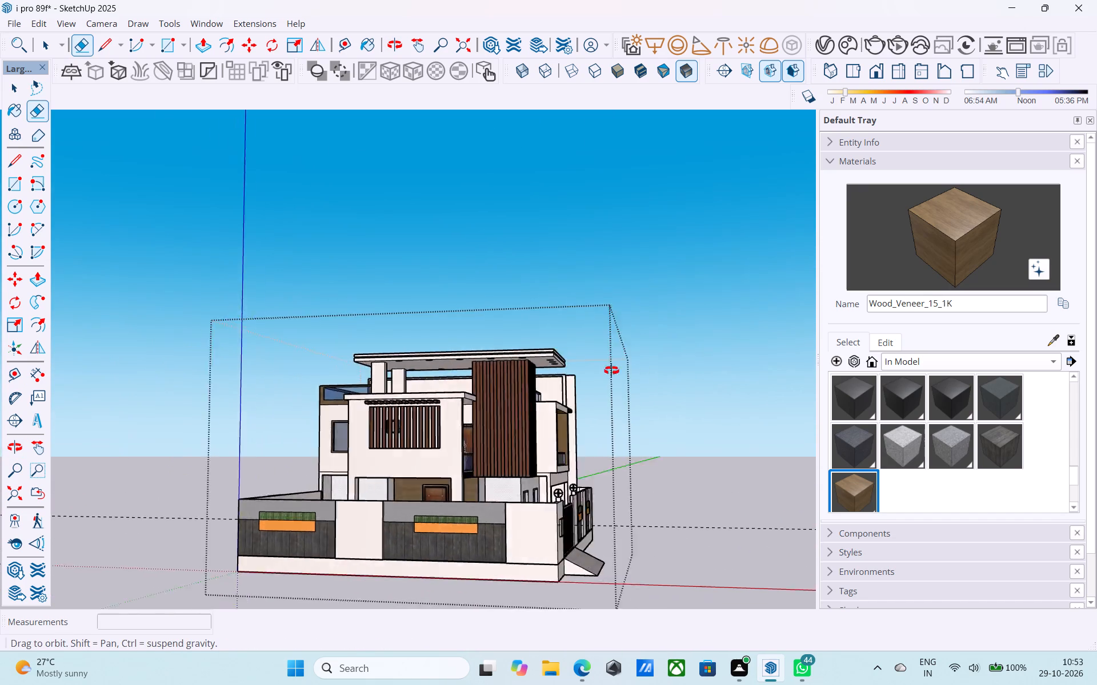
middle_drag(611, 370, 350, 194)
scroll(359, 209, up, 4)
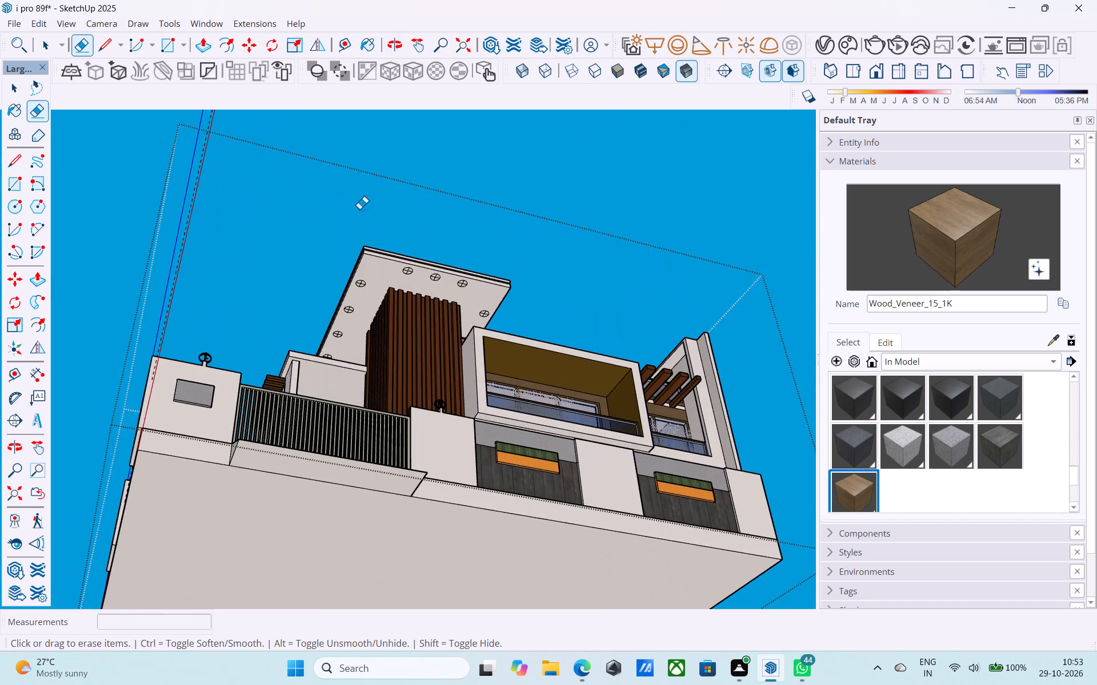
scroll(385, 250, down, 4)
middle_drag(402, 333, 414, 410)
scroll(371, 307, up, 8)
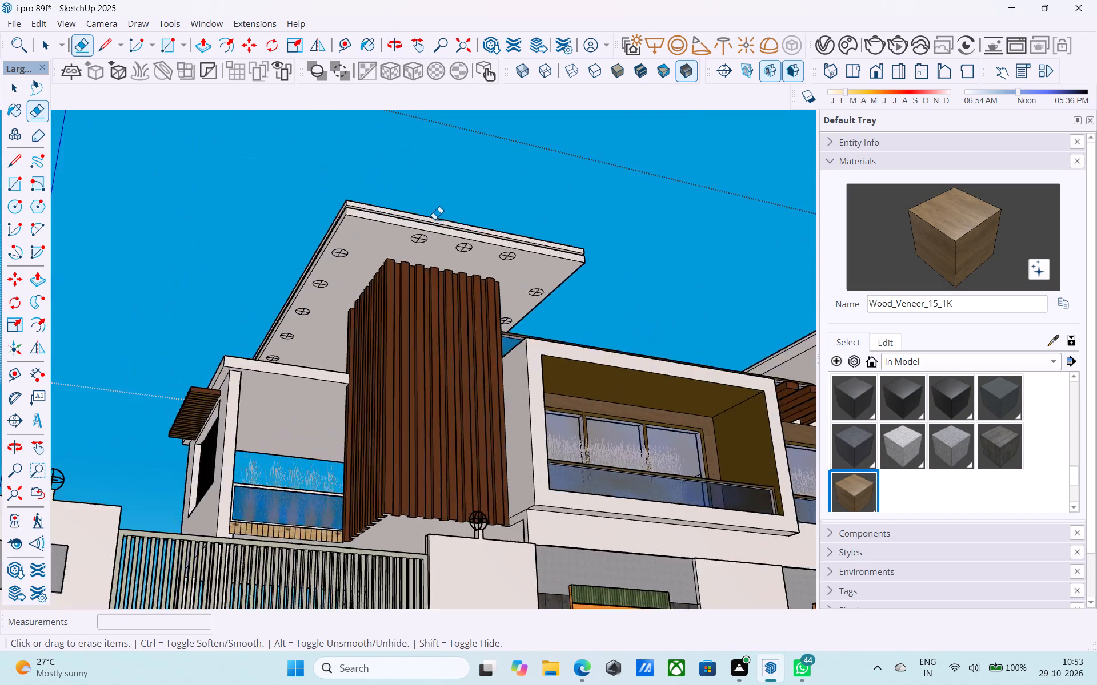
scroll(434, 219, up, 7)
middle_drag(424, 255, 435, 470)
scroll(435, 464, down, 4)
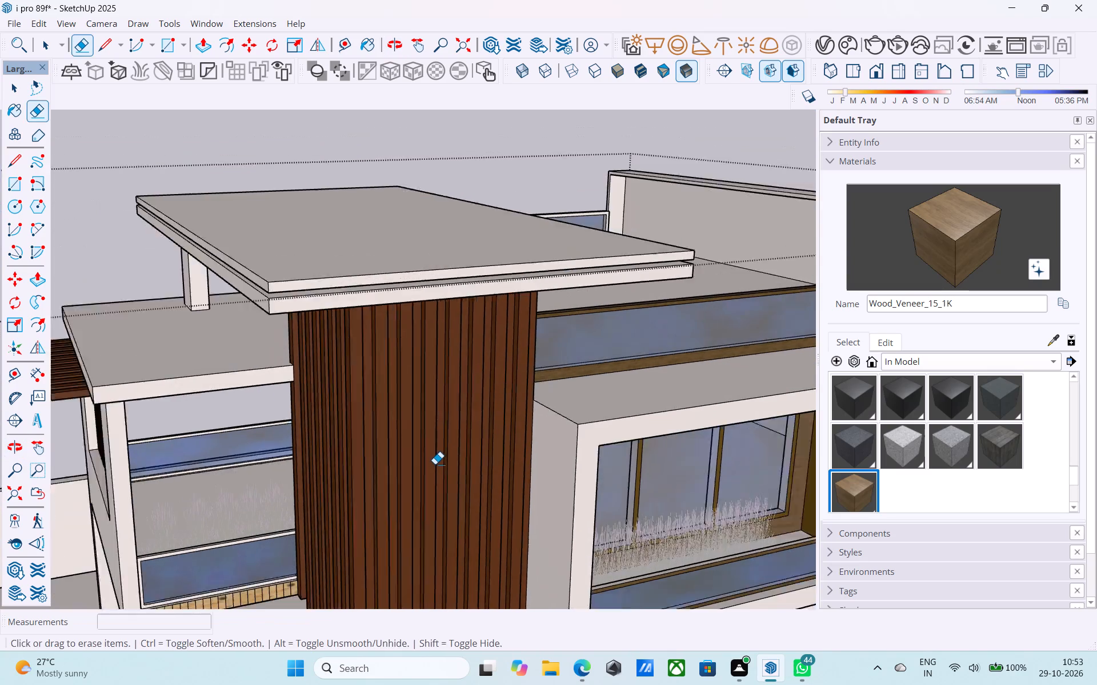
scroll(435, 464, down, 1)
middle_drag(435, 464, 627, 492)
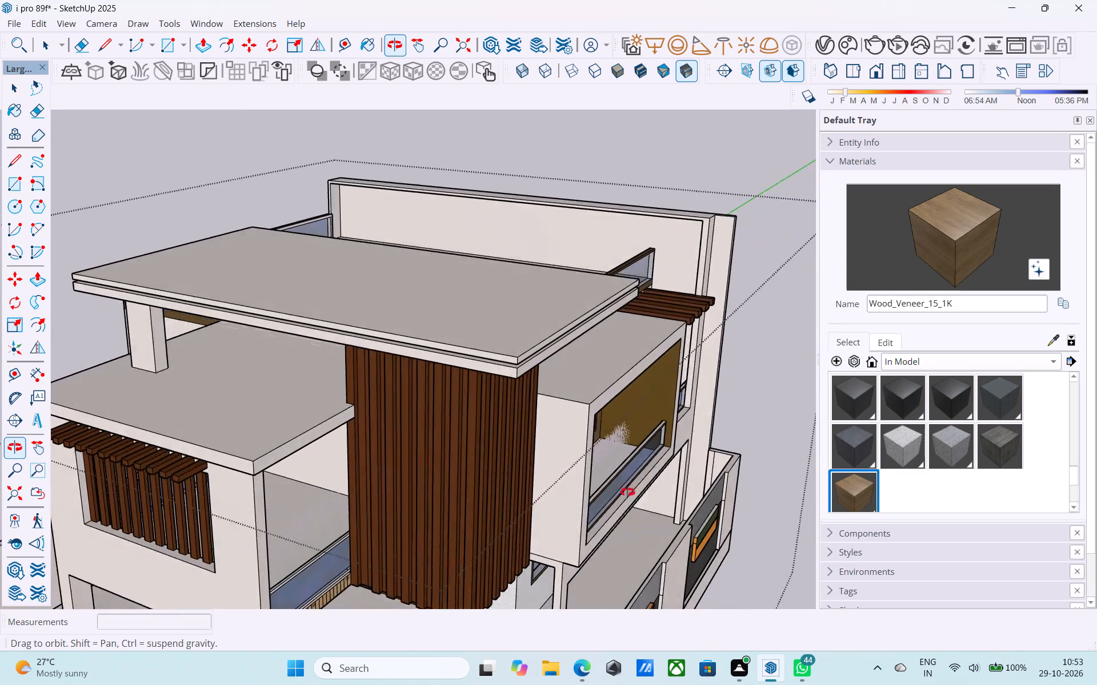
middle_drag(627, 492, 387, 489)
scroll(443, 408, down, 4)
middle_drag(443, 408, 581, 406)
scroll(619, 468, up, 5)
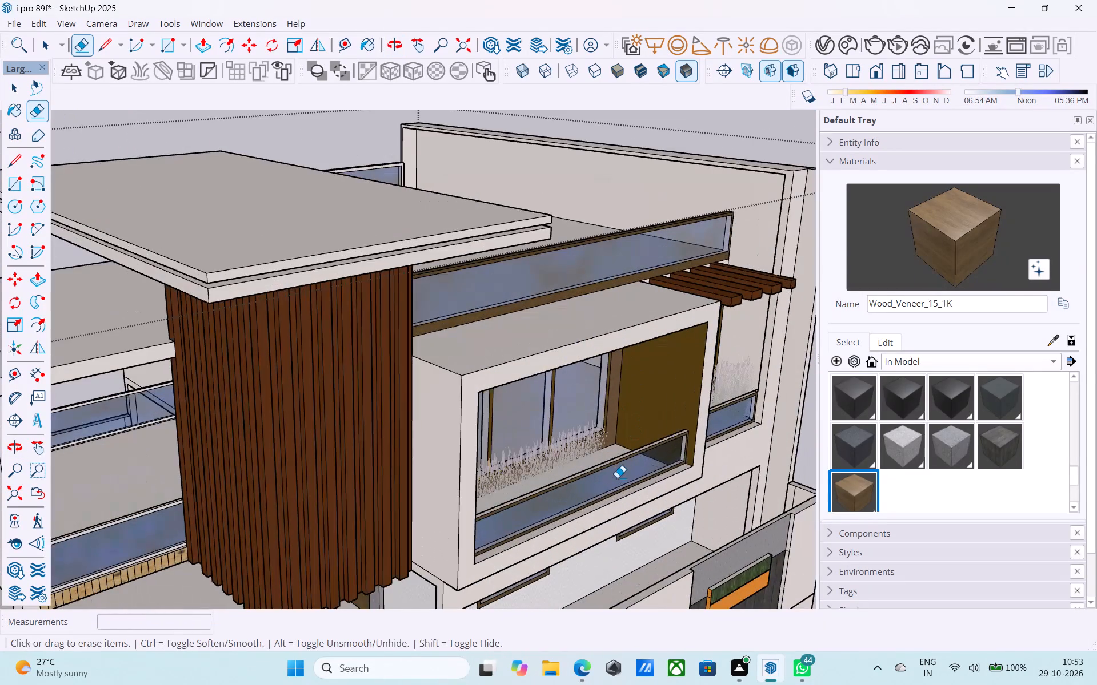
scroll(617, 478, down, 5)
middle_drag(617, 478, 626, 408)
scroll(634, 360, down, 4)
middle_drag(638, 424, 644, 365)
scroll(630, 329, up, 3)
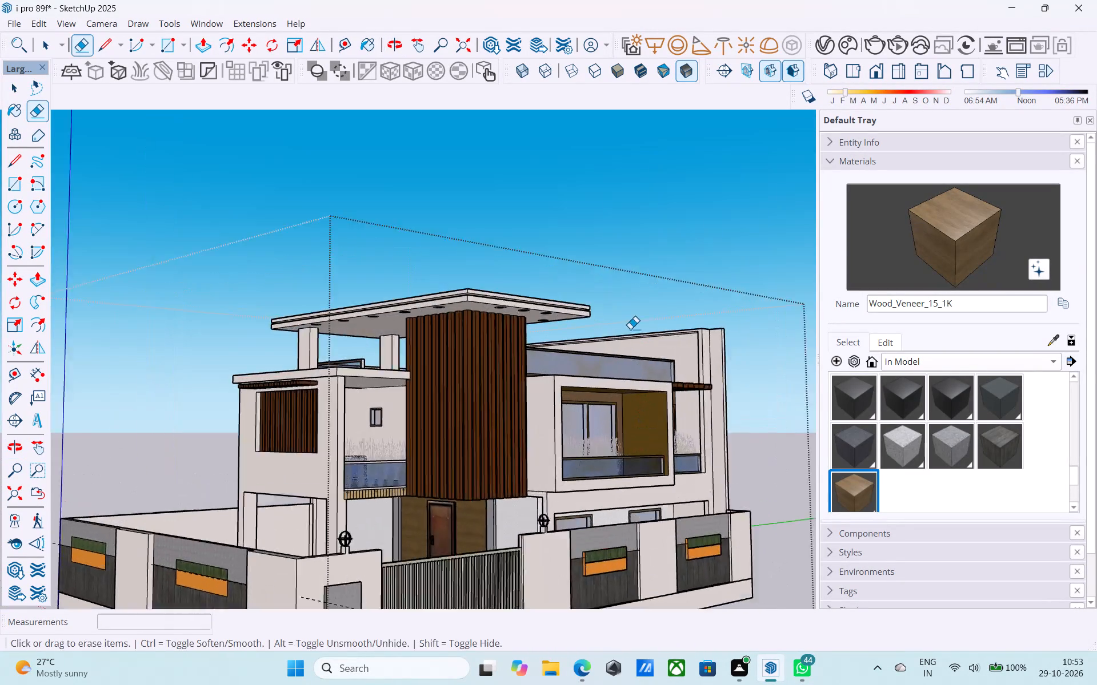
scroll(630, 329, up, 2)
scroll(644, 372, down, 5)
middle_drag(640, 414, 601, 507)
scroll(576, 489, down, 4)
Close the house group and save the model.
key(space)
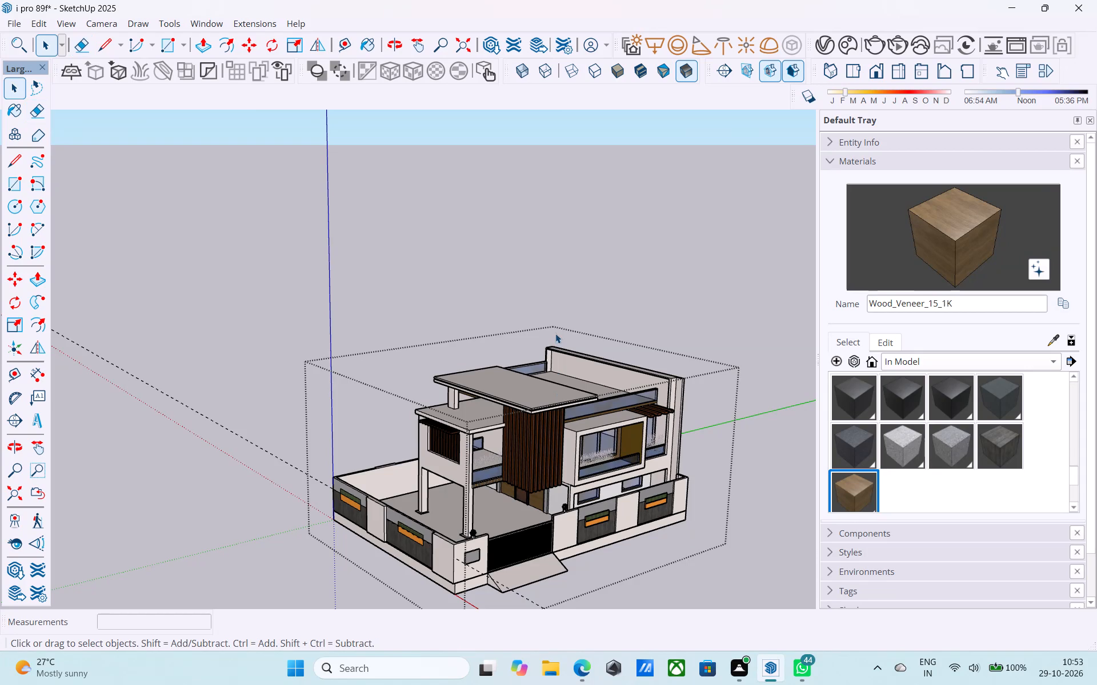
click(566, 317)
scroll(574, 295, down, 3)
middle_drag(574, 295, 520, 315)
scroll(522, 345, up, 3)
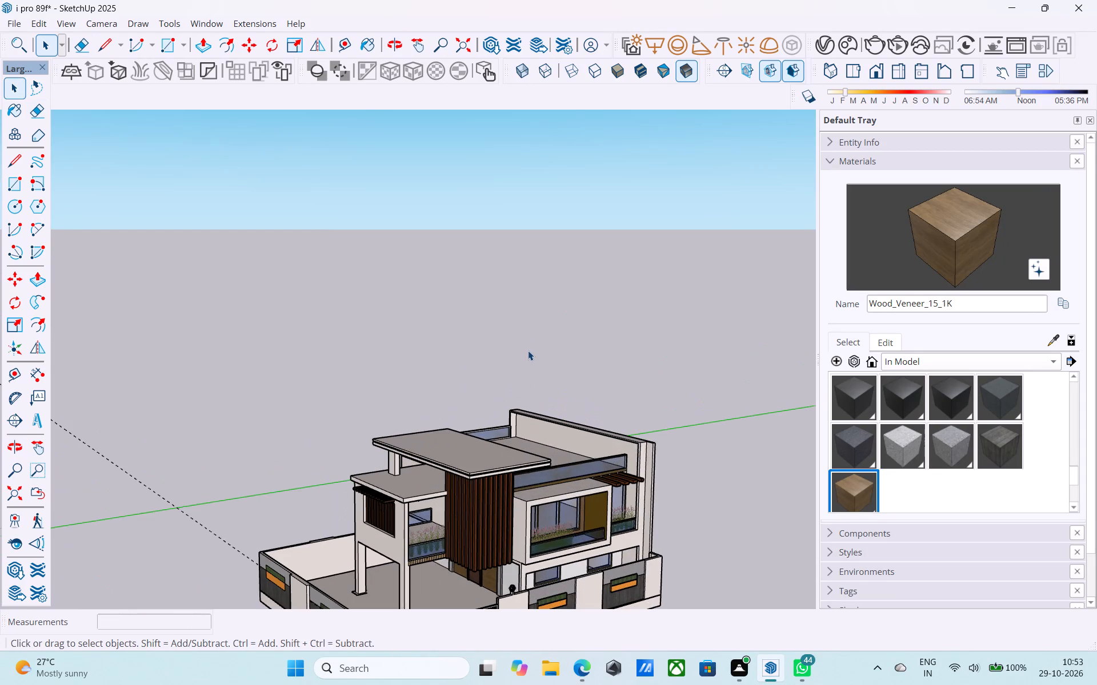
scroll(528, 350, up, 1)
key(ctrl+s)
Open the boundary wall group inside the house group and erase the dashed guide line running past the gate.
scroll(530, 350, down, 5)
scroll(523, 576, up, 5)
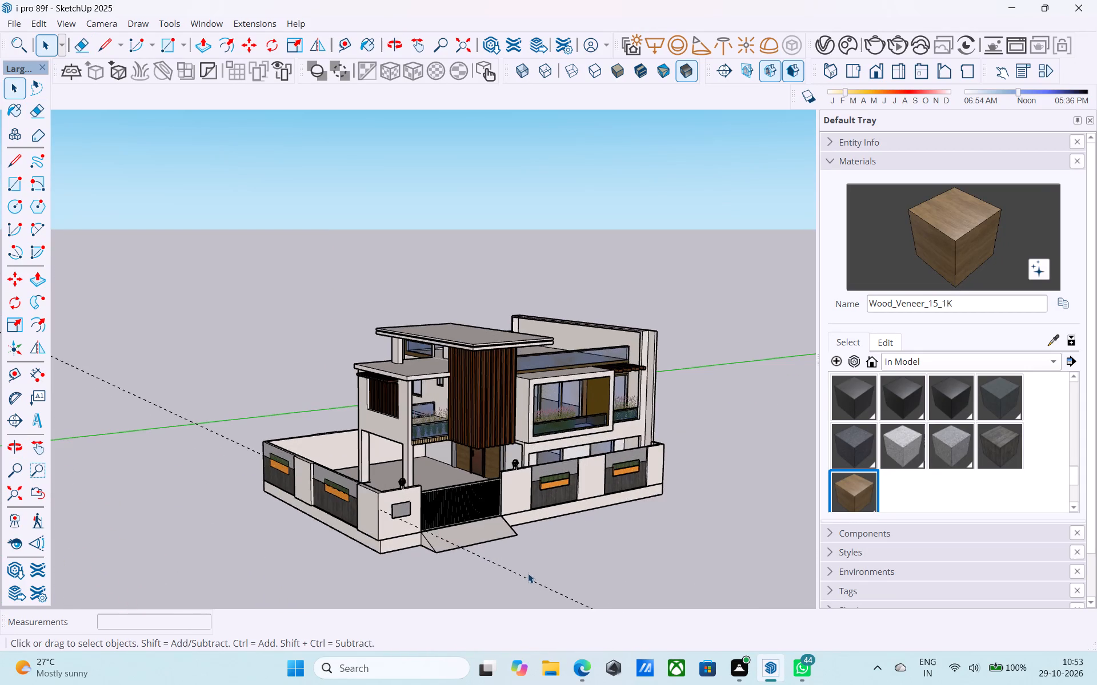
middle_drag(513, 545, 390, 509)
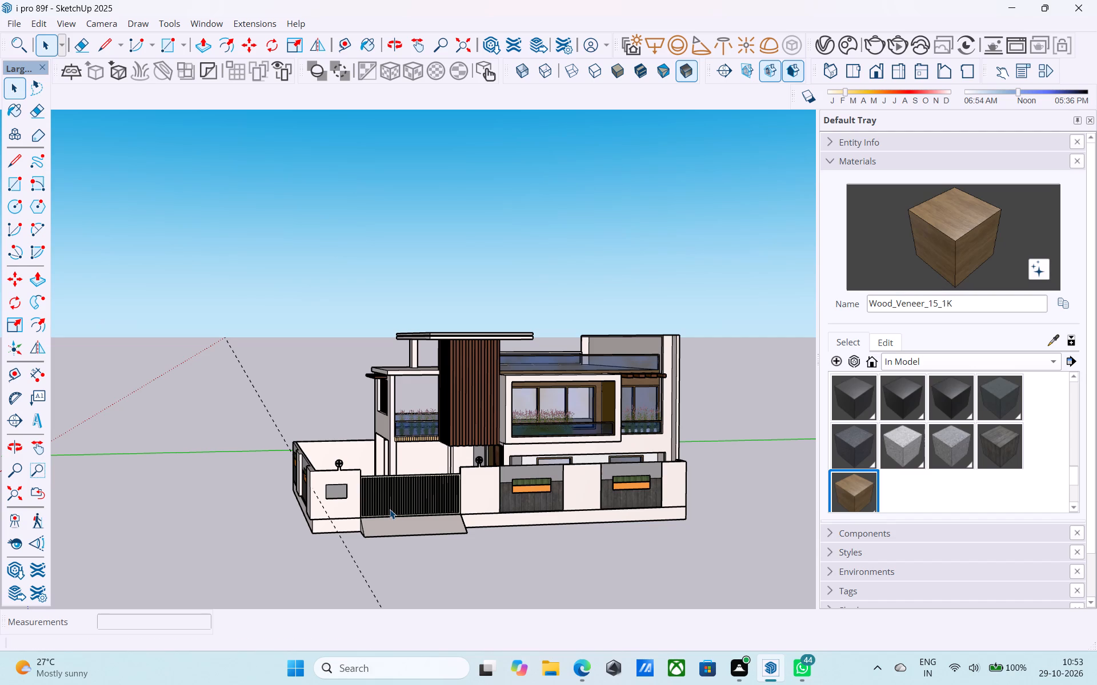
scroll(400, 514, down, 6)
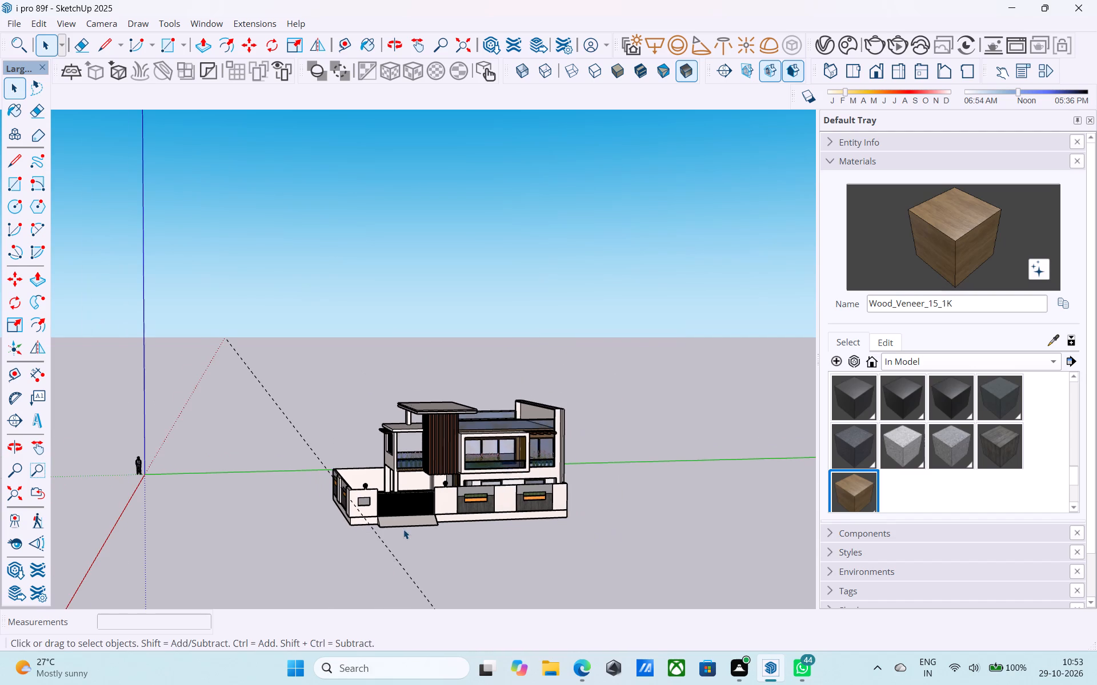
scroll(403, 529, up, 6)
double_click(392, 490)
scroll(336, 533, up, 4)
scroll(341, 558, down, 2)
key(e)
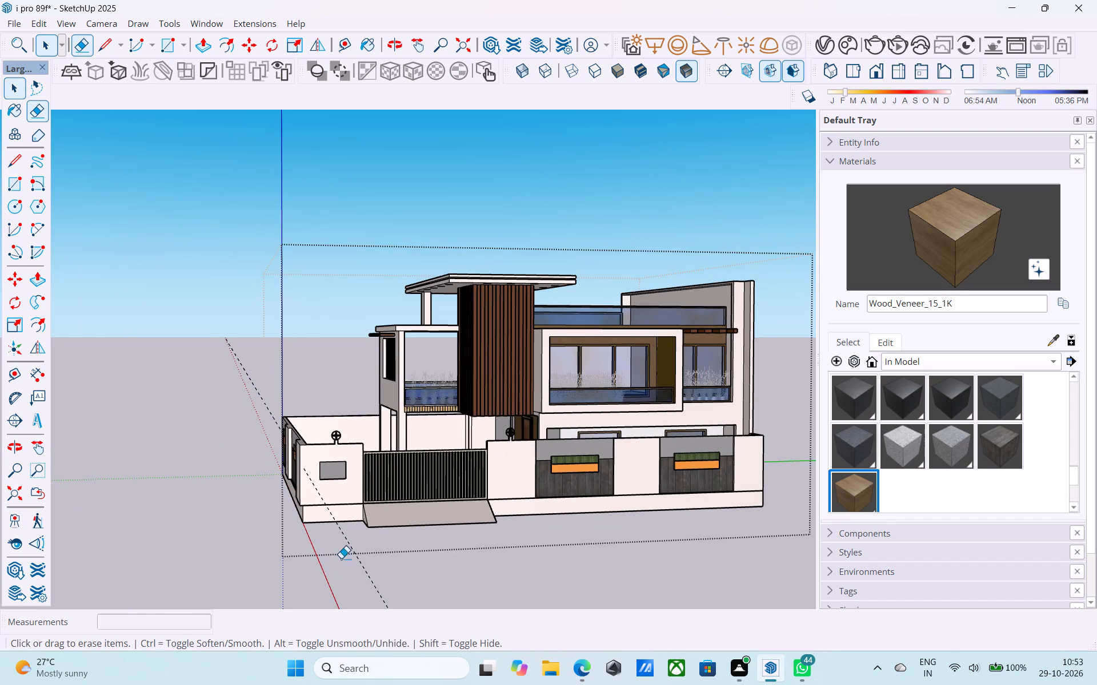
drag(350, 565, 384, 569)
drag(384, 569, 357, 579)
key(space)
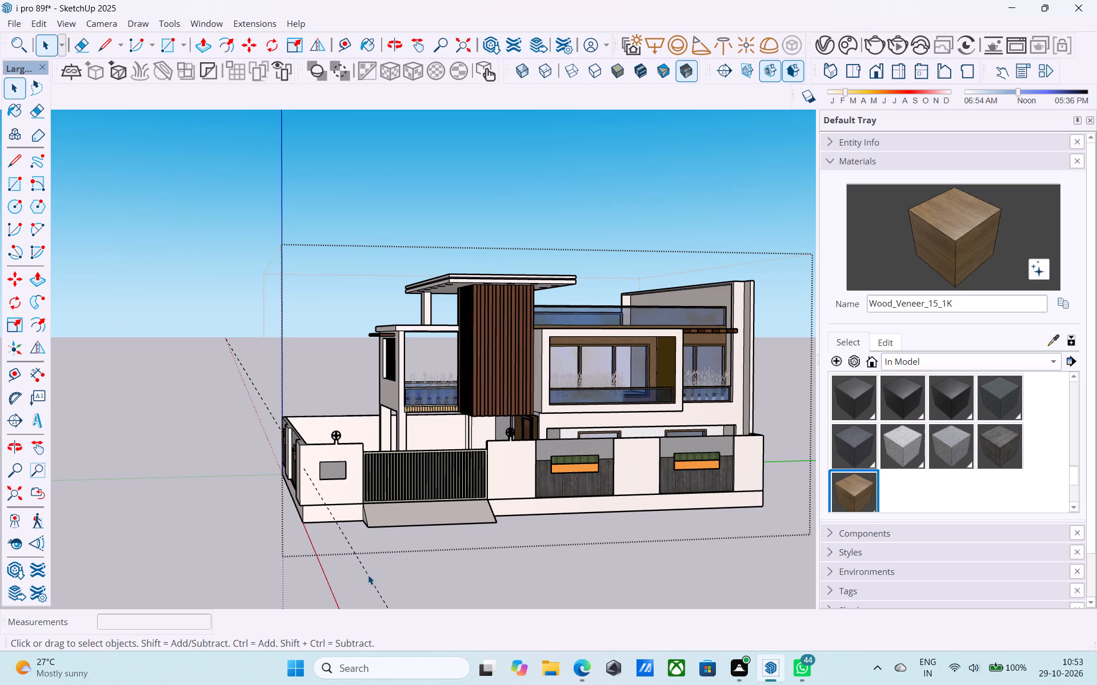
click(368, 575)
double_click(328, 469)
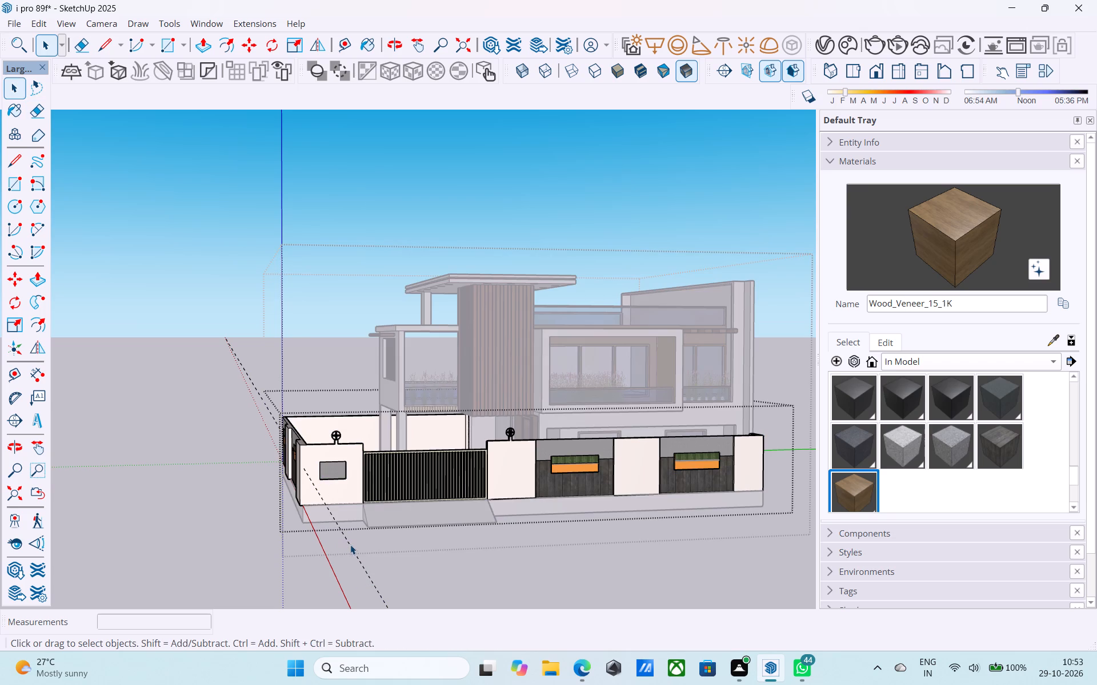
click(350, 545)
double_click(331, 479)
double_click(327, 494)
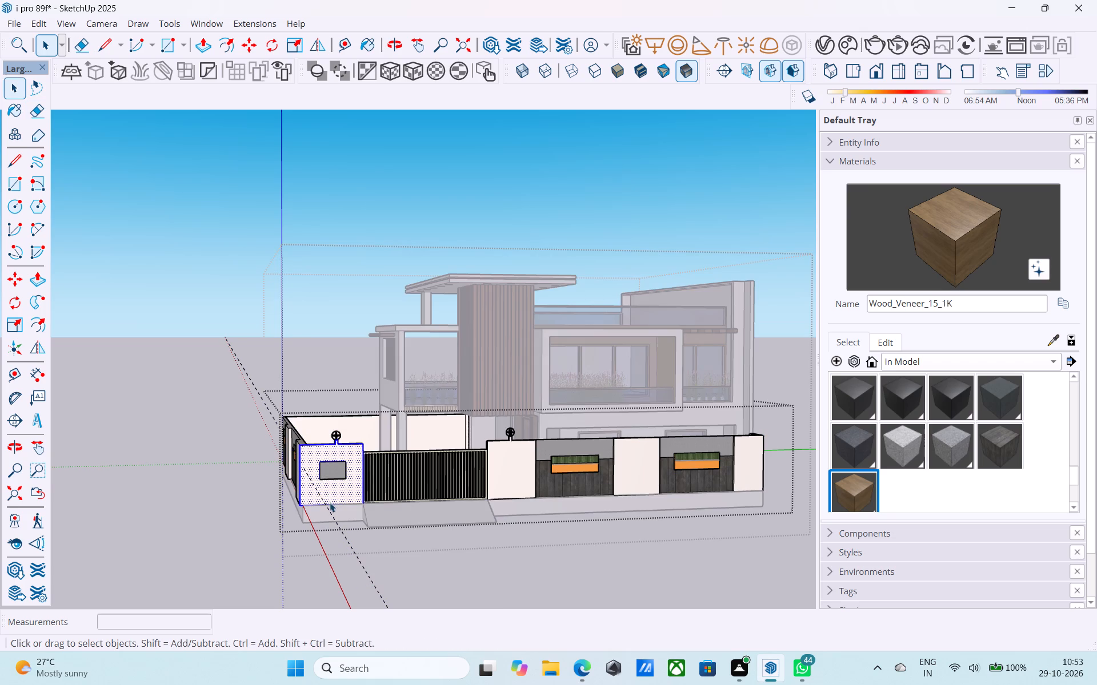
click(347, 543)
key(e)
drag(369, 568, 349, 579)
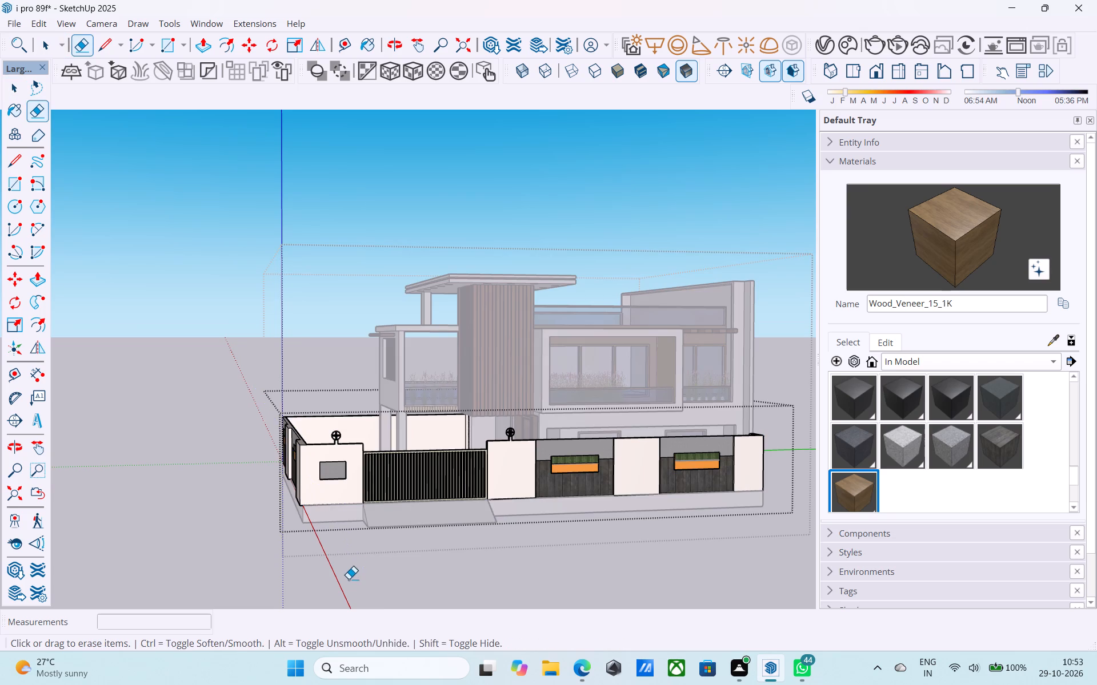
key(space)
click(349, 579)
Save the model and close the house group.
key(ctrl+s)
key(ctrl+s)
click(219, 479)
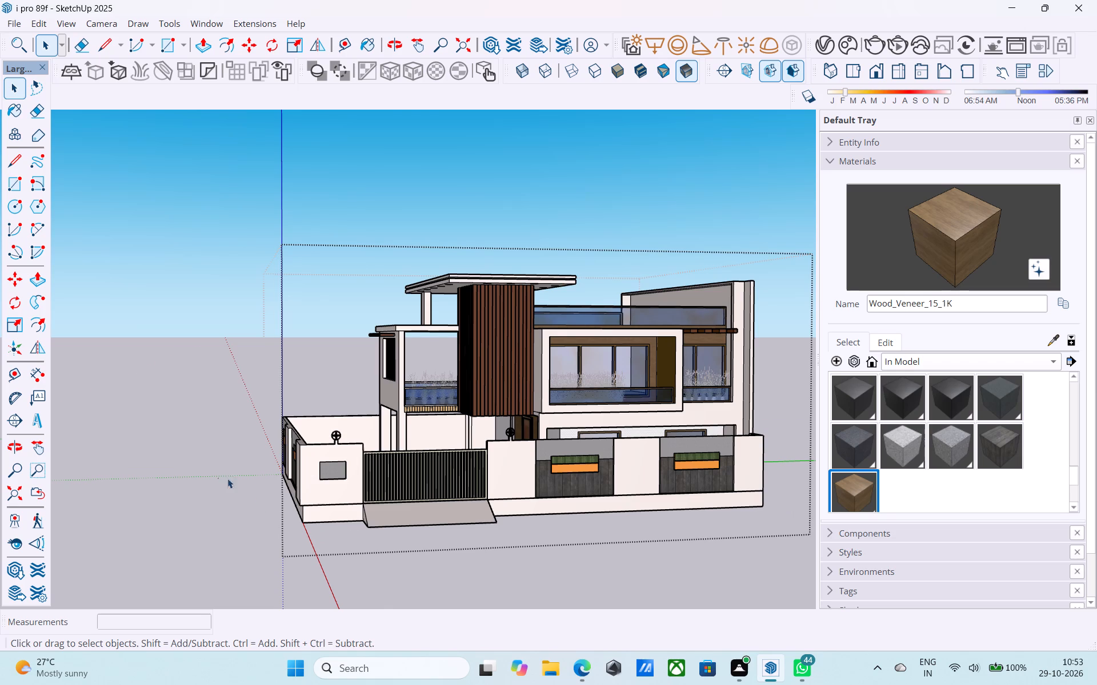
Examine the cleaned-up house exterior from a low corner view facing the gate.
scroll(273, 486, down, 5)
middle_drag(312, 503, 483, 453)
scroll(478, 441, up, 5)
scroll(409, 456, down, 1)
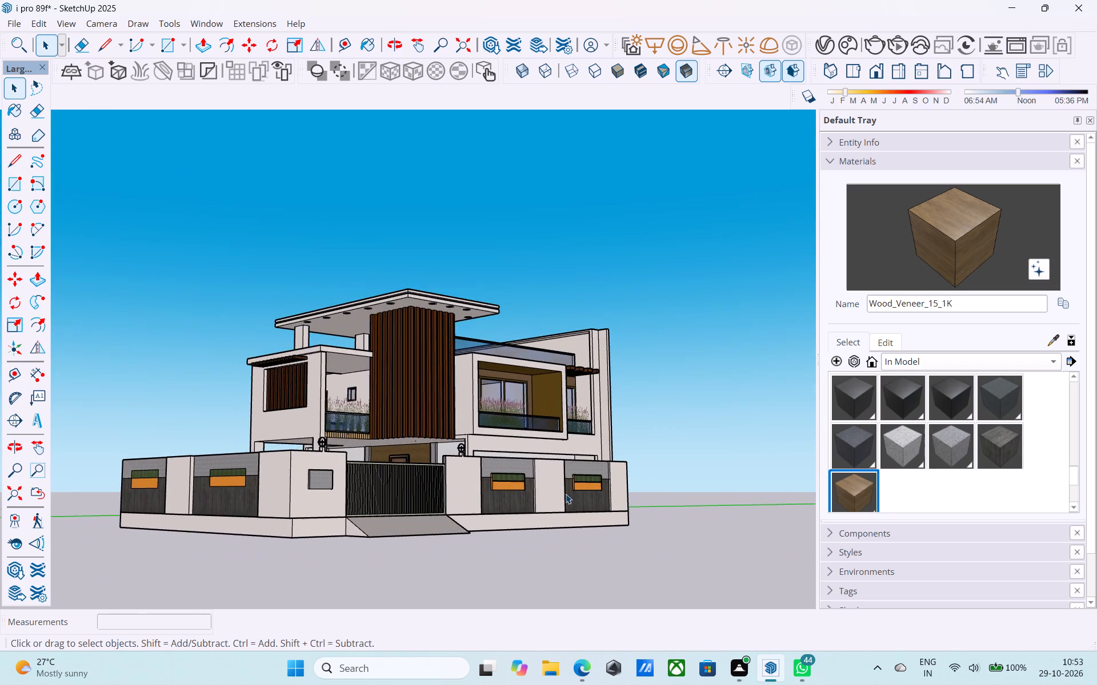
middle_drag(563, 498, 553, 514)
scroll(489, 476, up, 1)
shift+middle_drag(494, 476, 545, 467)
scroll(545, 467, up, 1)
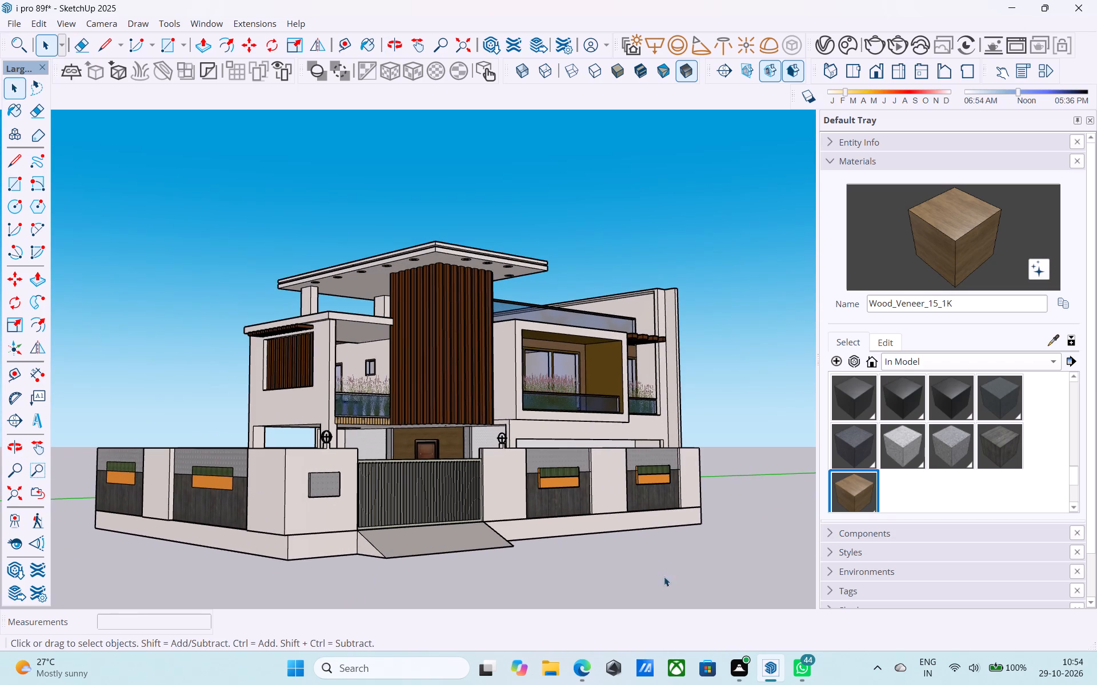
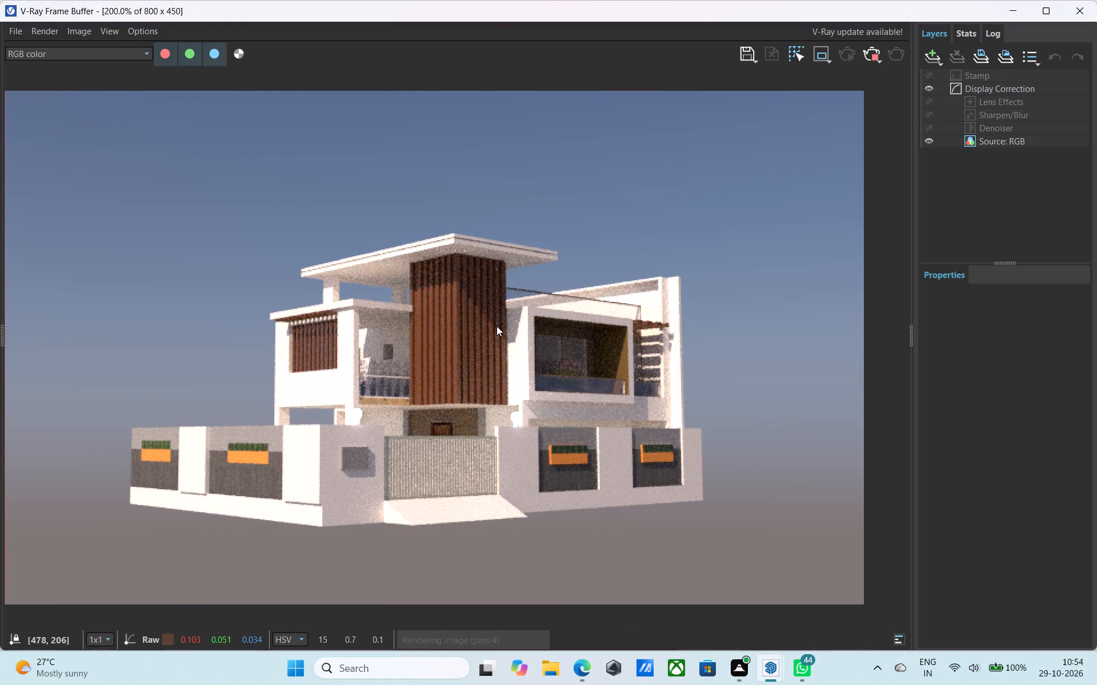
Examine the finished render of the house exterior close up and from afar, and close the render window.
scroll(497, 326, up, 1)
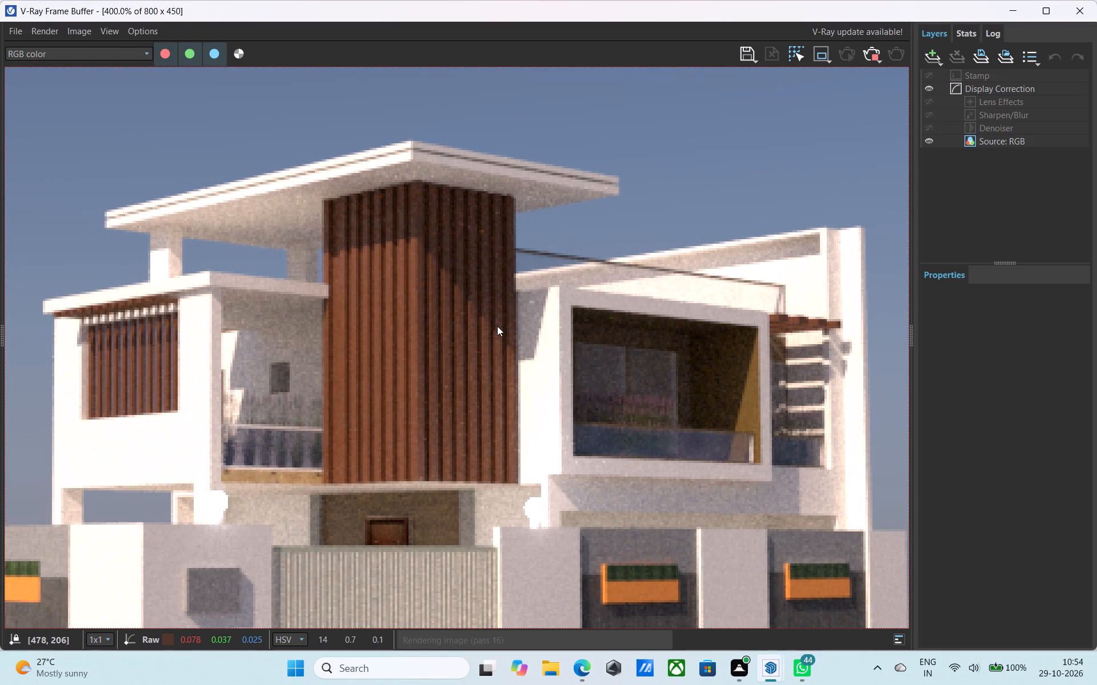
scroll(498, 326, down, 2)
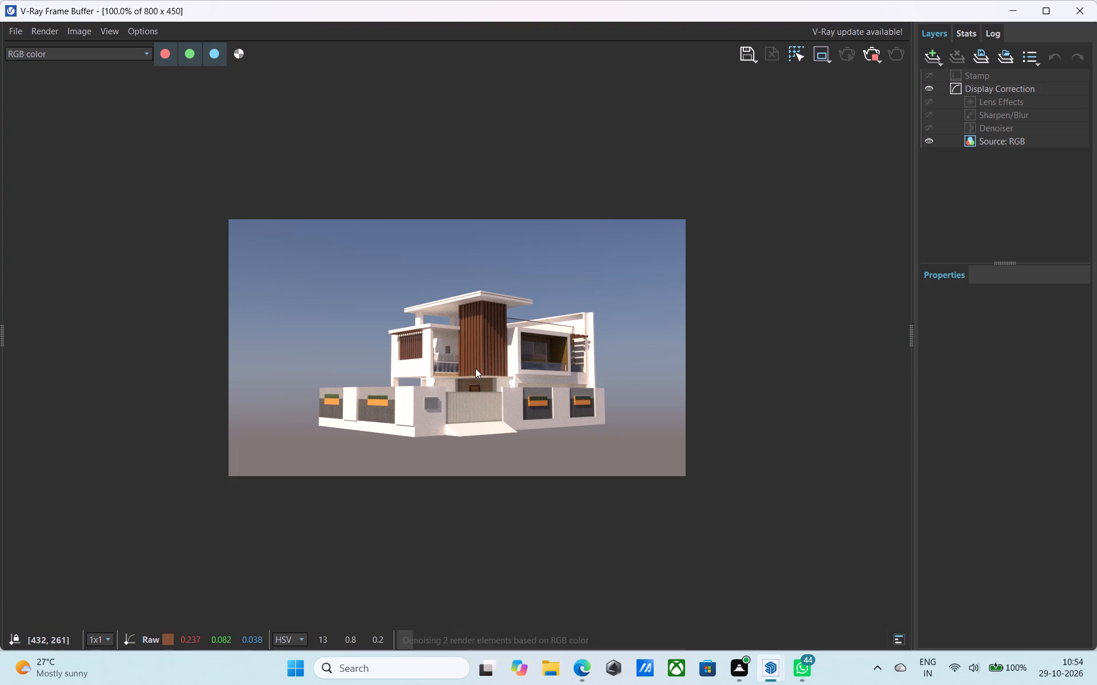
scroll(514, 368, up, 1)
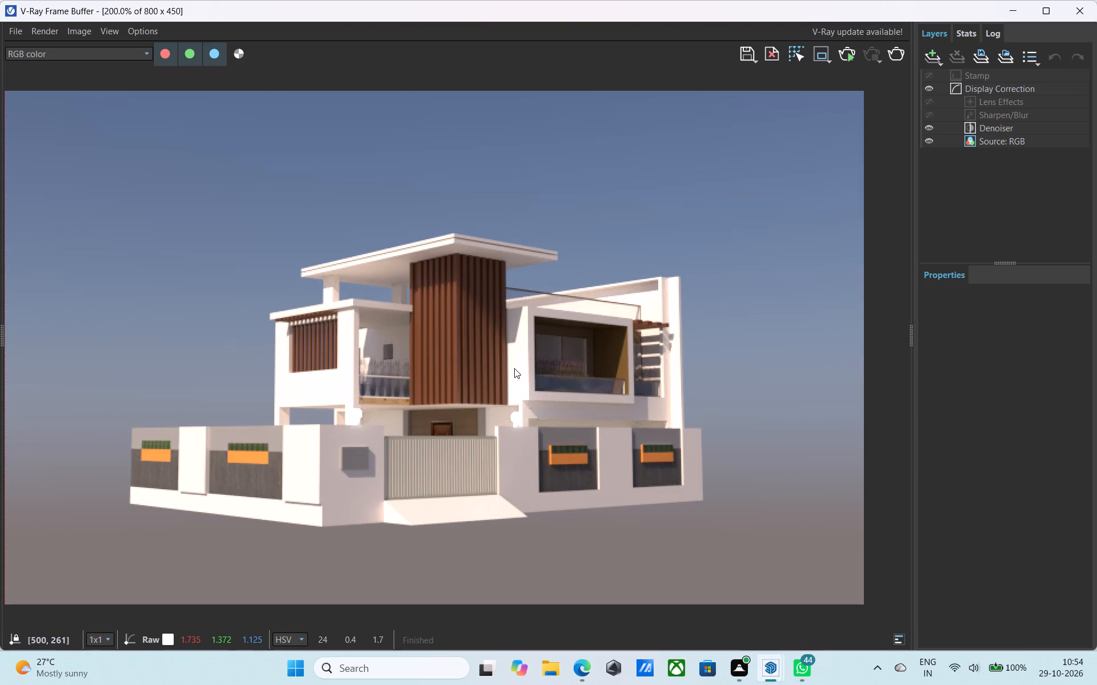
scroll(476, 298, up, 1)
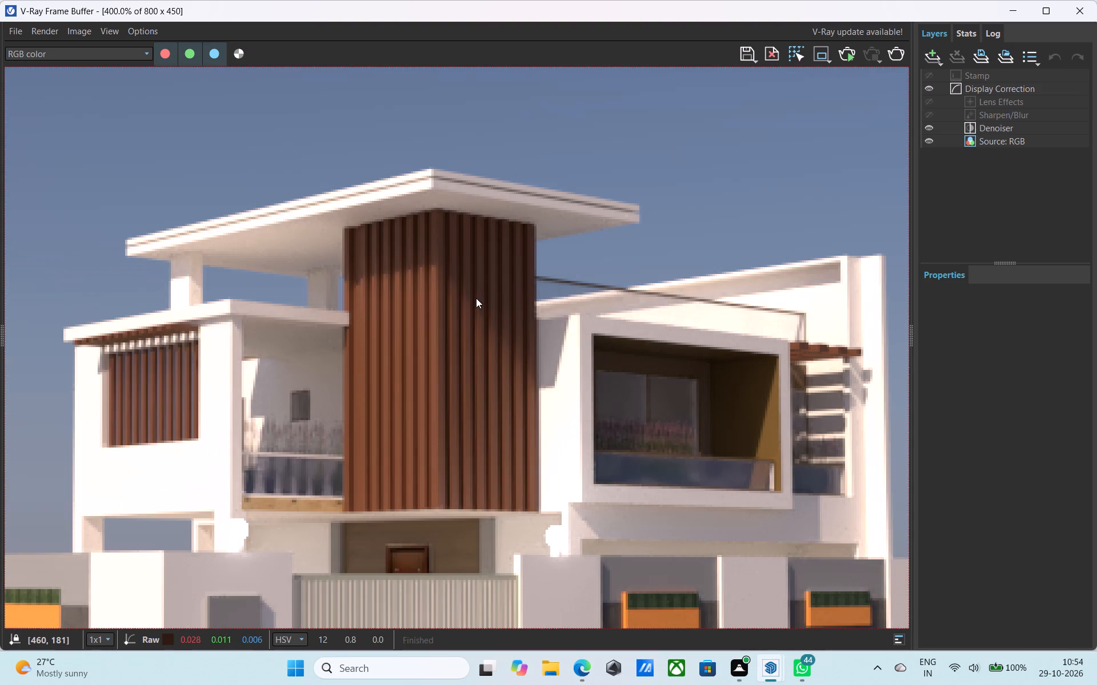
scroll(476, 298, down, 1)
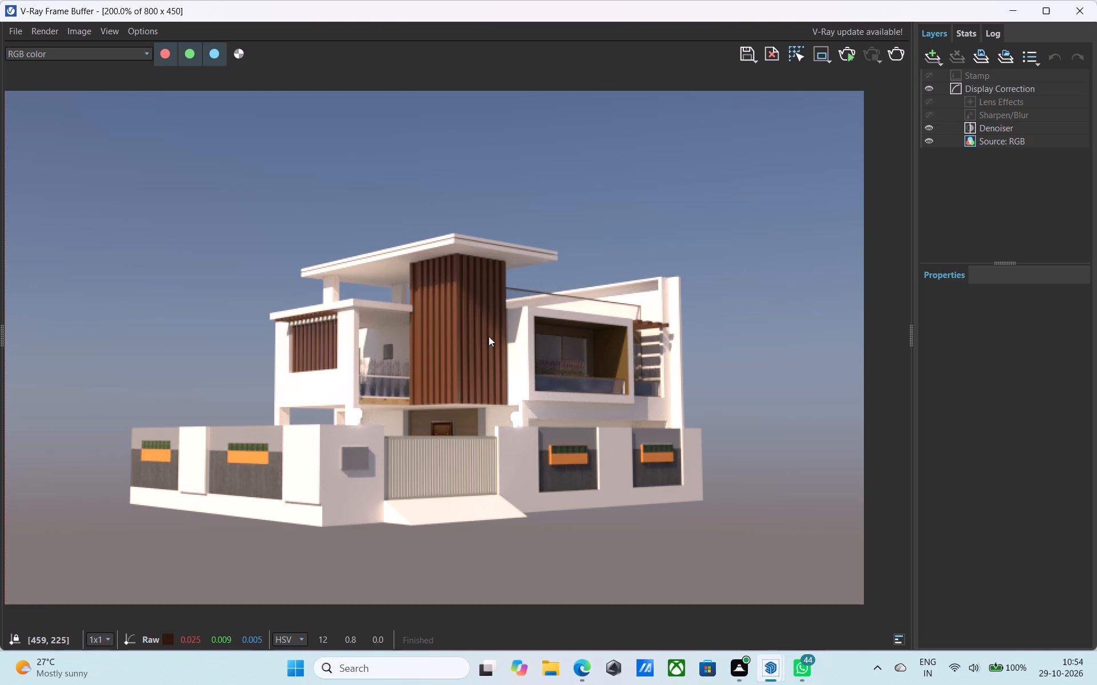
click(1081, 15)
Turn off the SunLight in the V-Ray Asset Editor and close the editor.
middle_drag(549, 386, 545, 394)
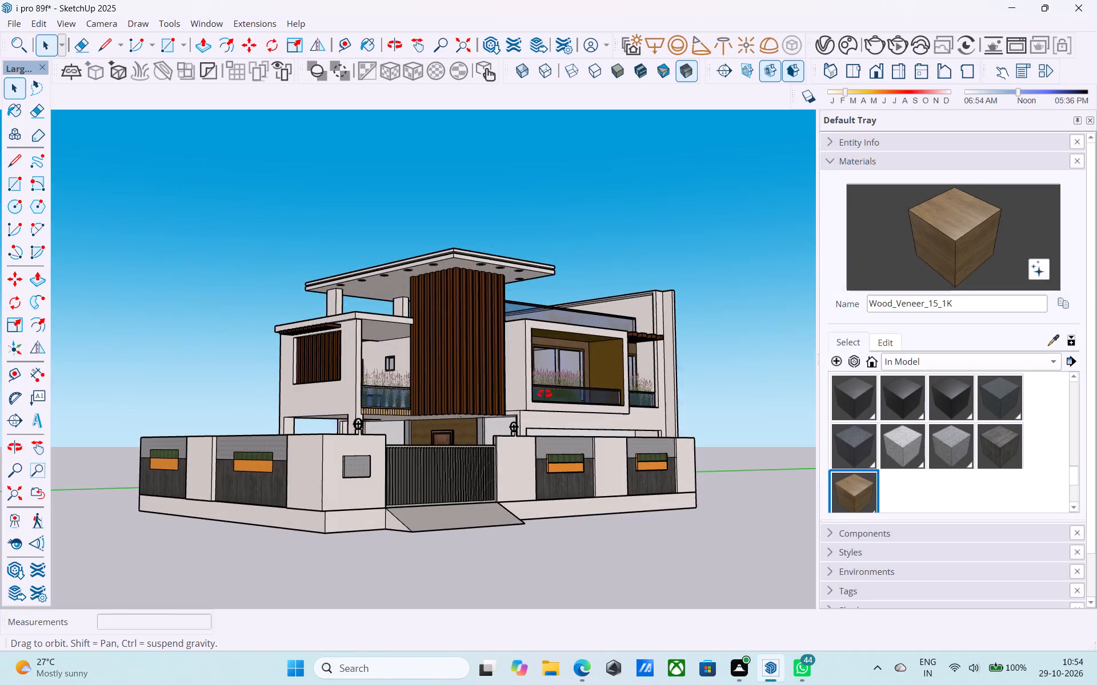
middle_drag(545, 394, 568, 514)
scroll(587, 479, up, 1)
middle_drag(588, 477, 594, 458)
scroll(522, 496, down, 4)
middle_drag(571, 494, 478, 462)
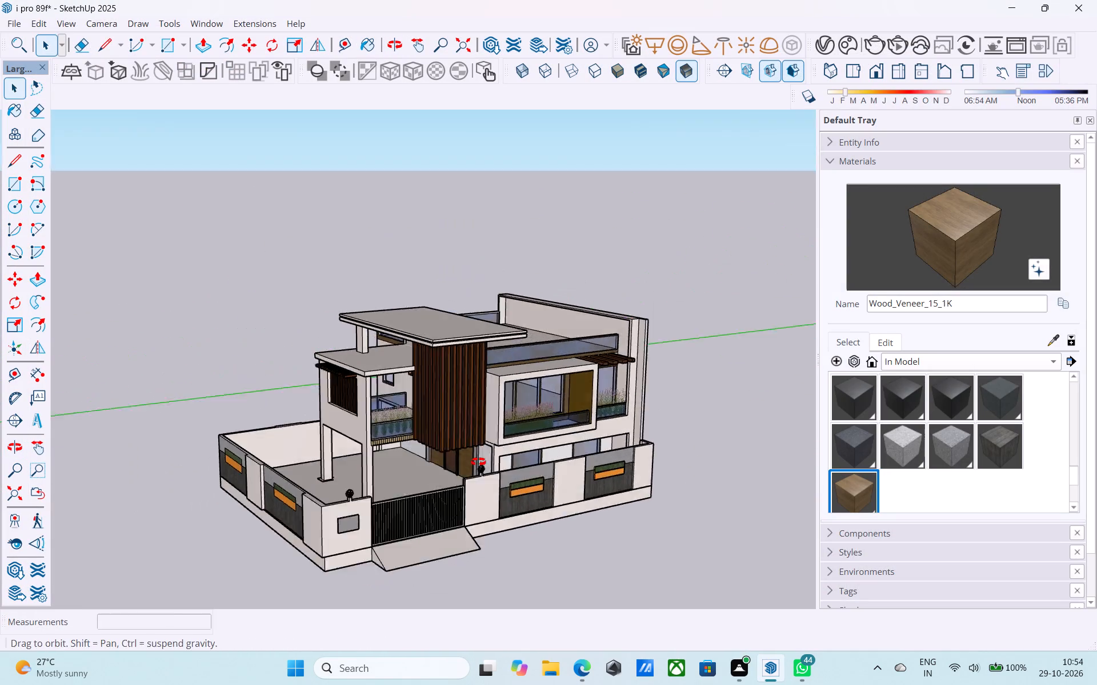
middle_drag(478, 462, 430, 448)
scroll(363, 452, up, 3)
middle_drag(408, 454, 471, 453)
middle_drag(298, 444, 341, 441)
middle_drag(577, 466, 568, 428)
scroll(605, 431, up, 1)
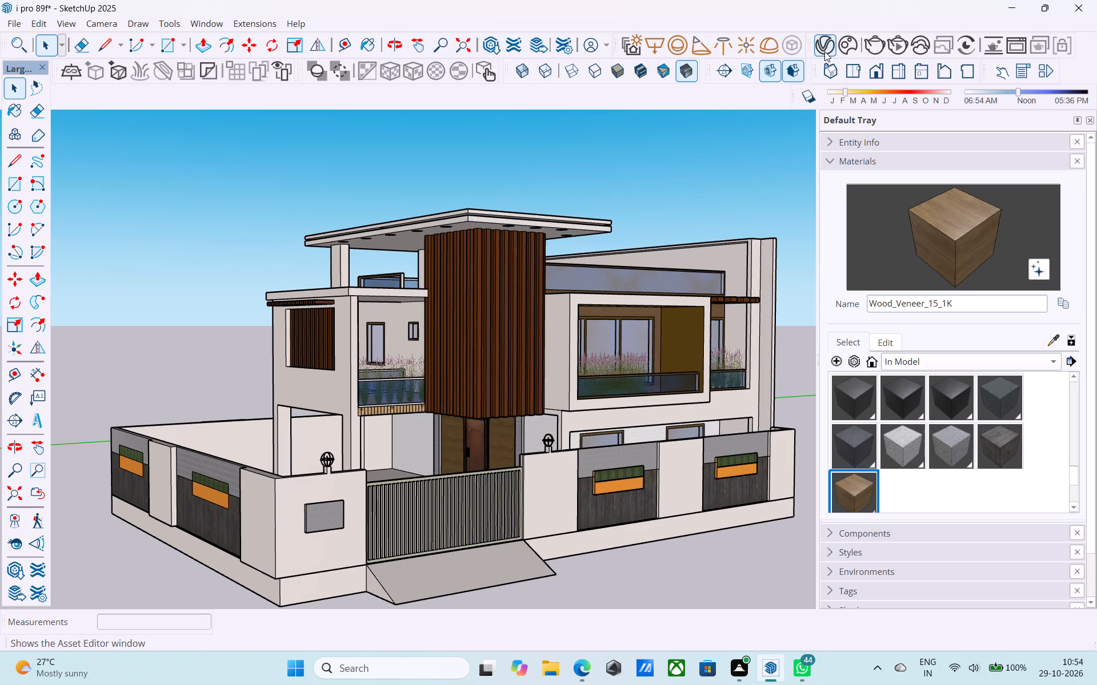
click(824, 51)
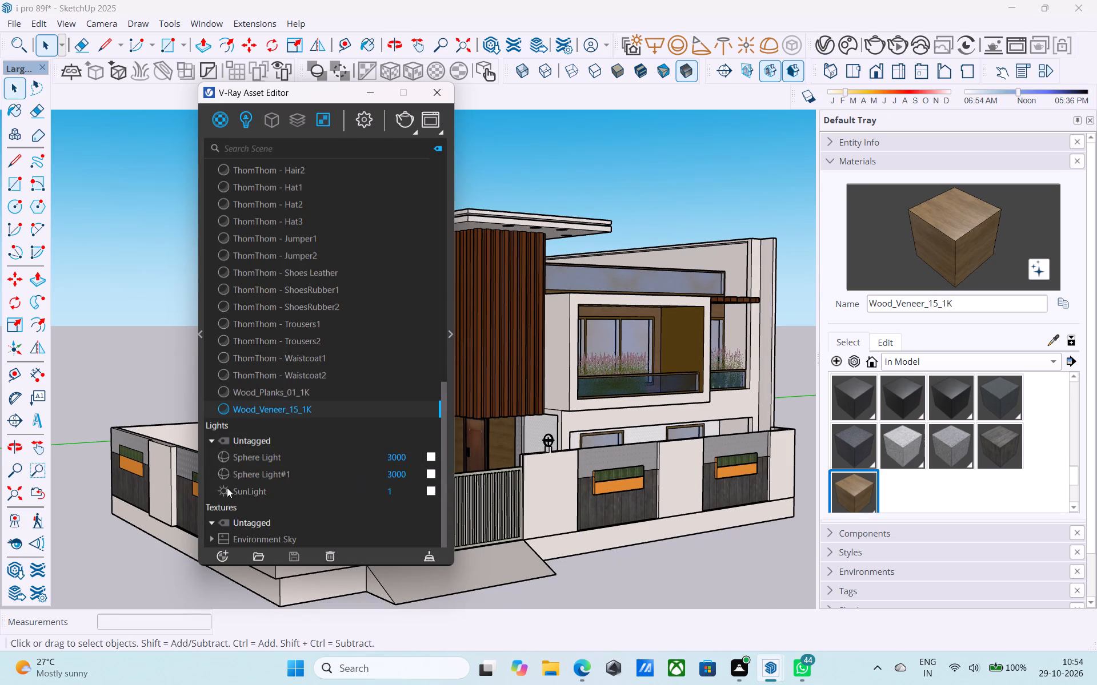
click(223, 487)
click(602, 168)
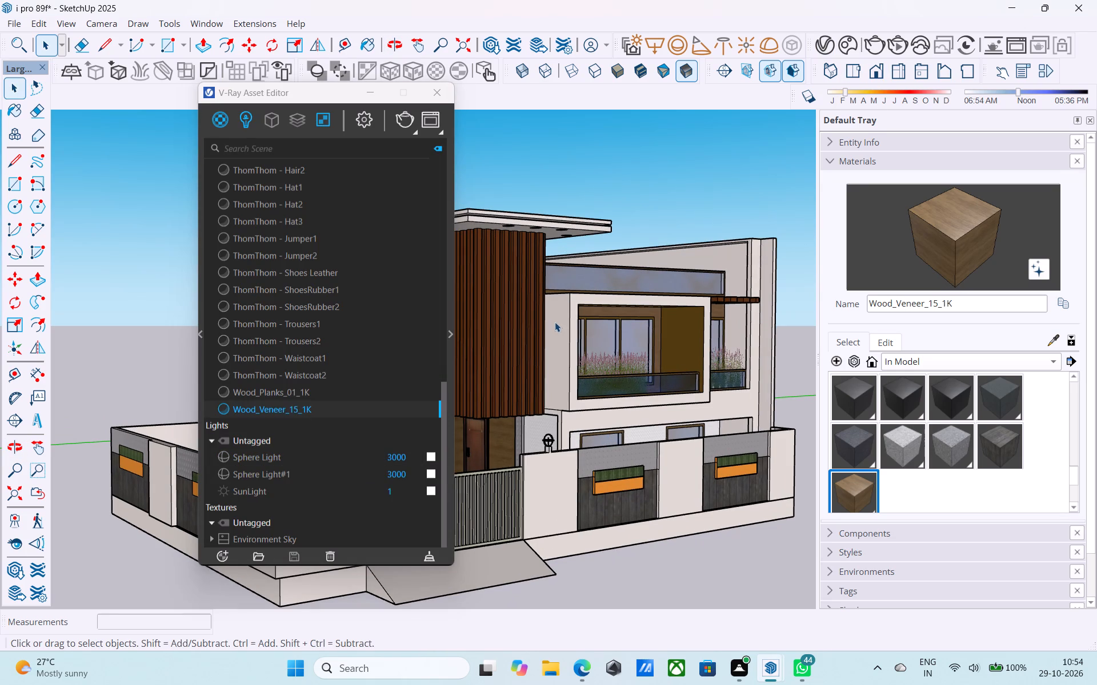
click(448, 96)
Render the house from the corner view facing the gate with V-Ray and close the render window.
middle_drag(574, 283, 550, 260)
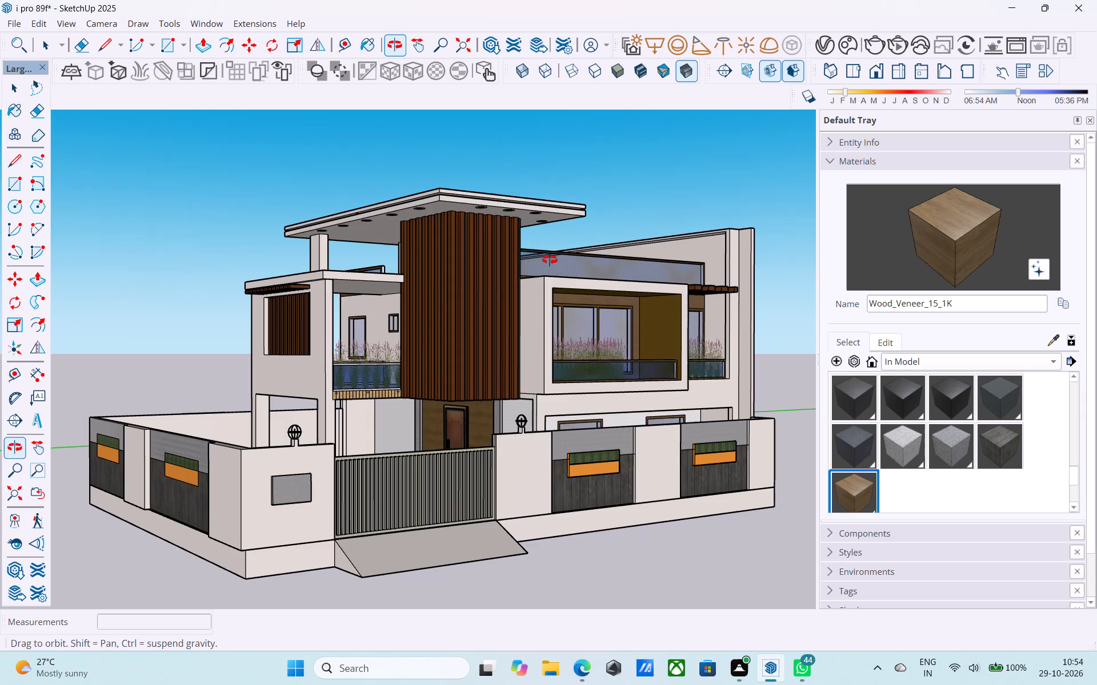
middle_drag(550, 260, 570, 273)
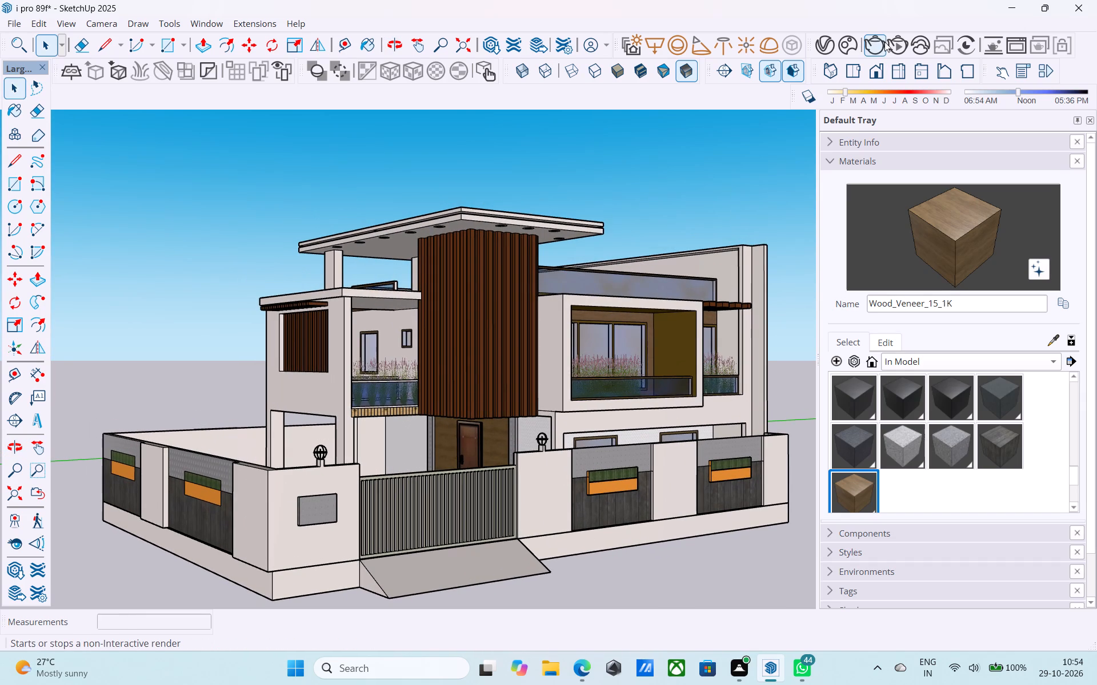
click(879, 39)
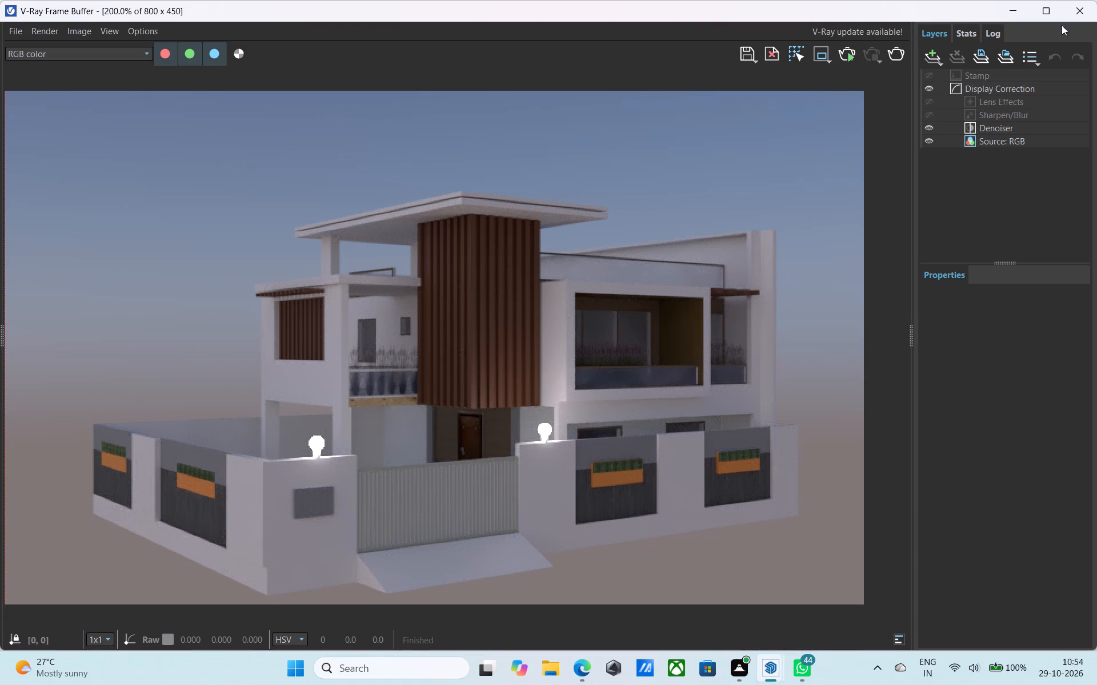
click(1084, 9)
Set the intensity of Sphere Light and Sphere Light#1 to 5000 in the V-Ray Asset Editor.
click(819, 51)
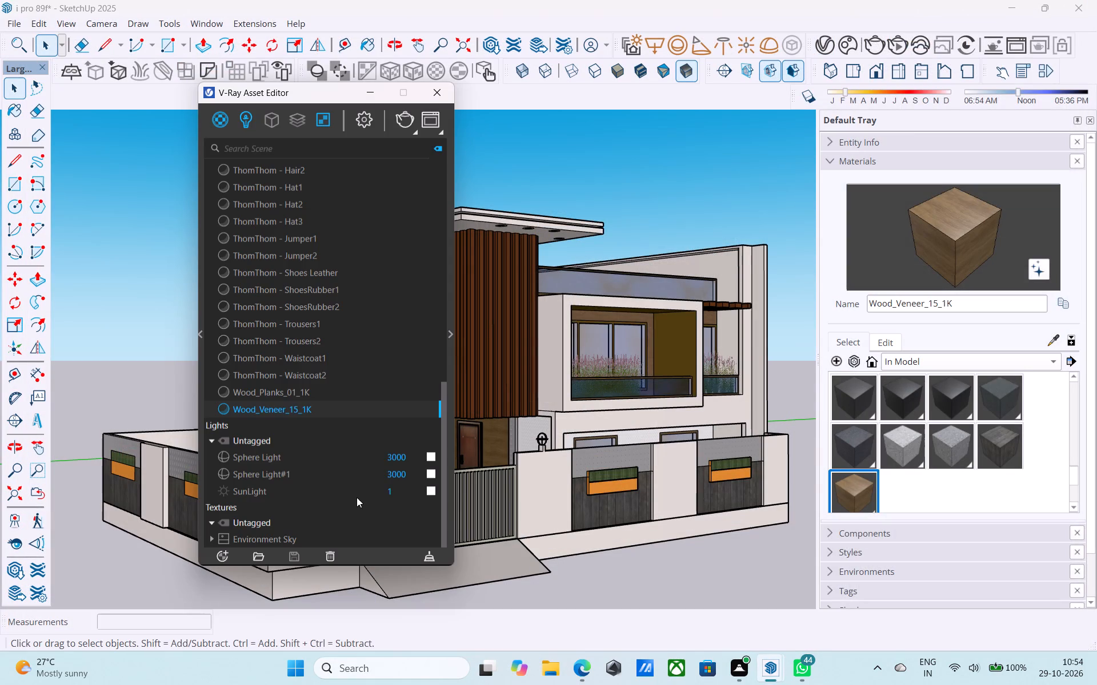
click(409, 458)
key(0)
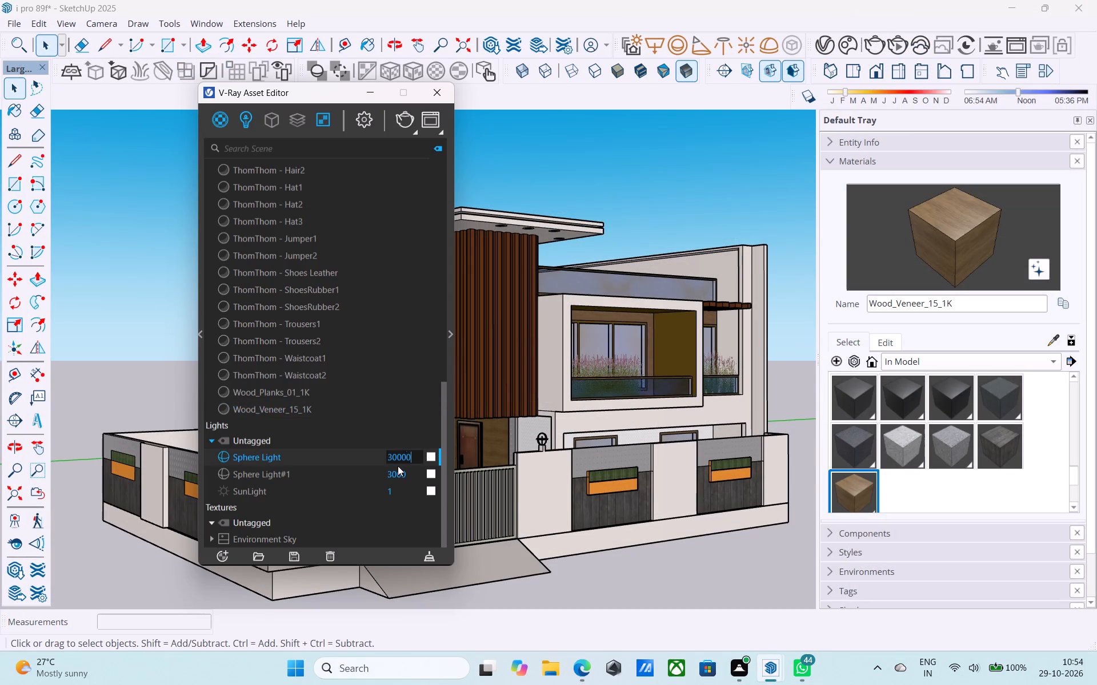
key(BackSpace)
click(391, 456)
key(BackSpace)
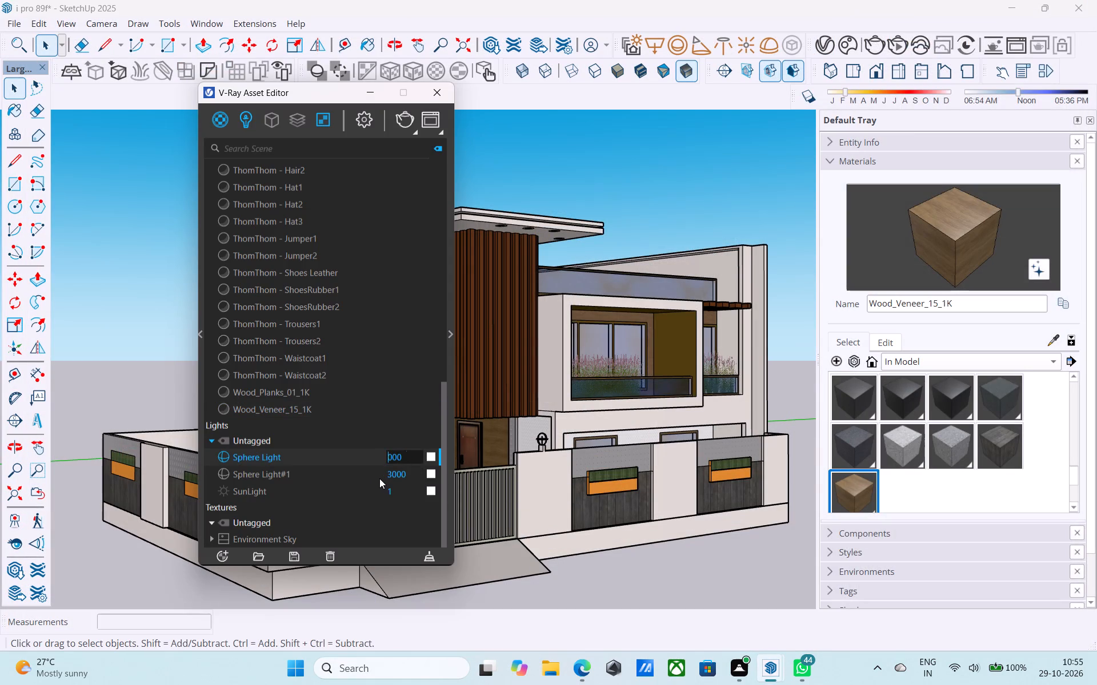
key(5)
click(391, 472)
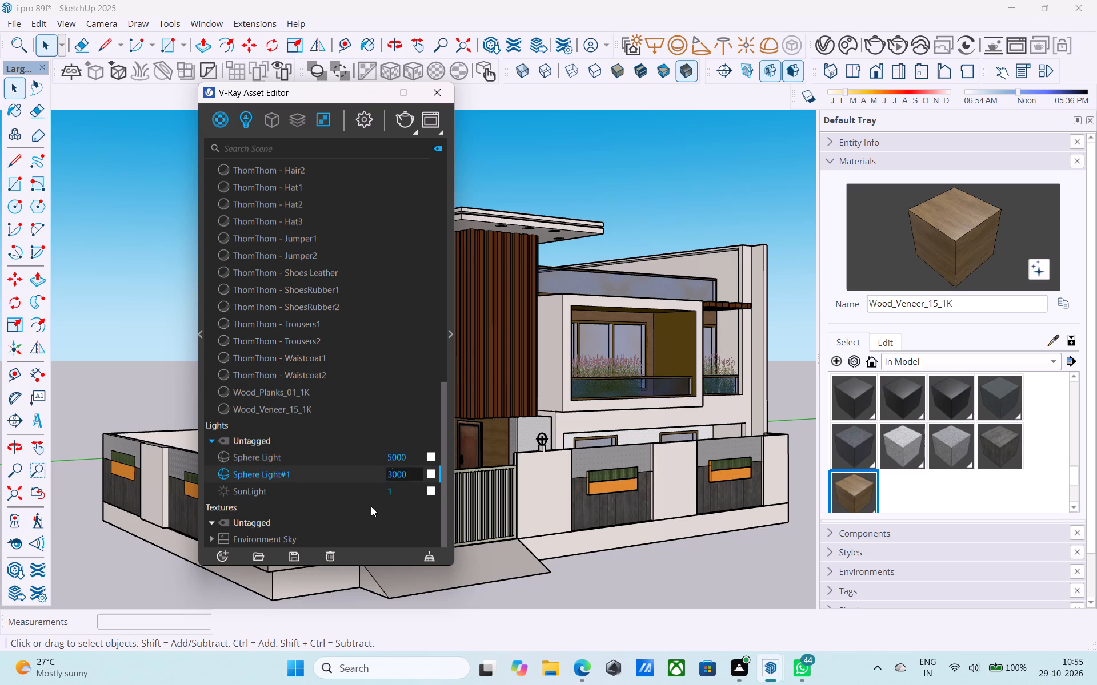
key(BackSpace)
key(5)
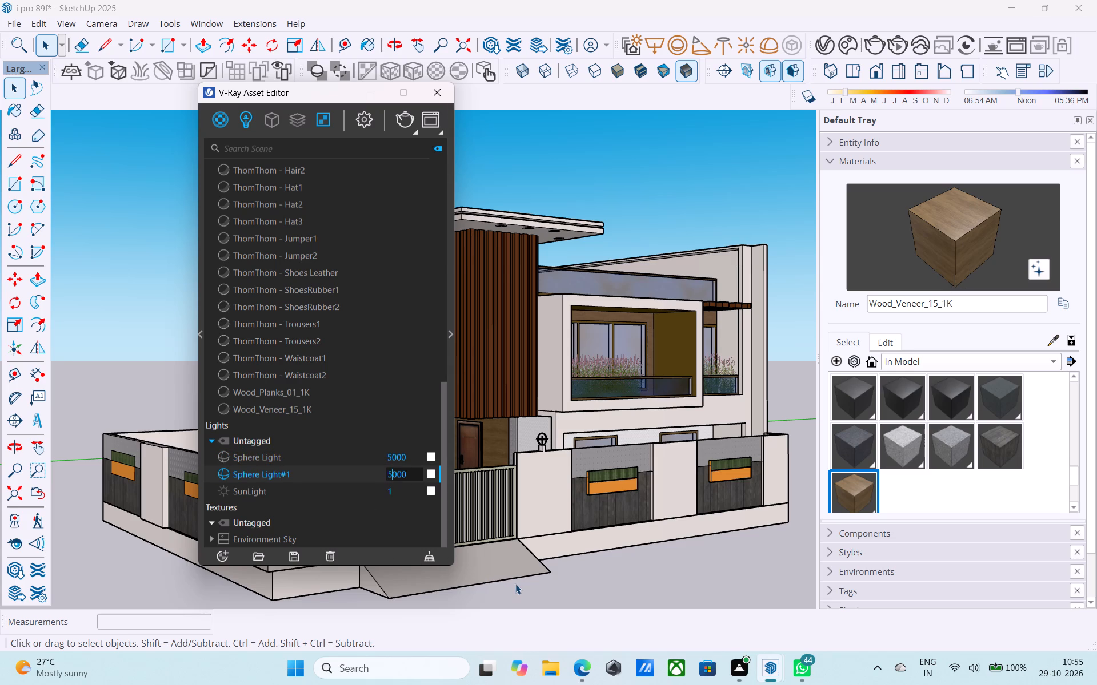
click(515, 584)
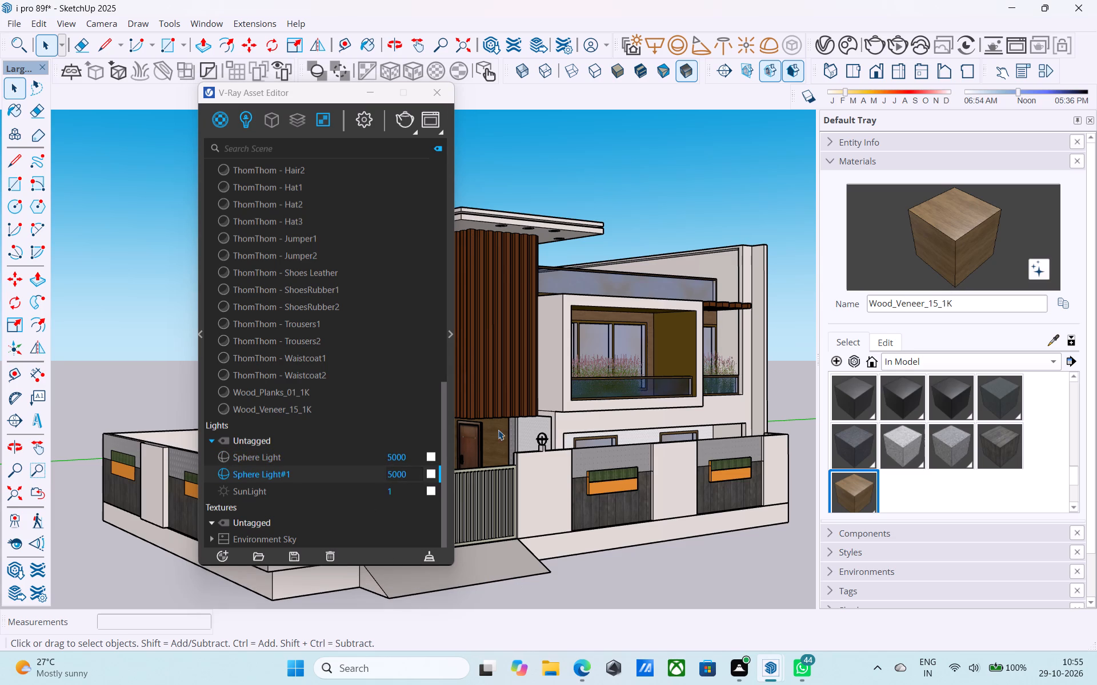
Render the corner view again to check the gate lights, and dismiss the render window and Asset Editor.
click(407, 123)
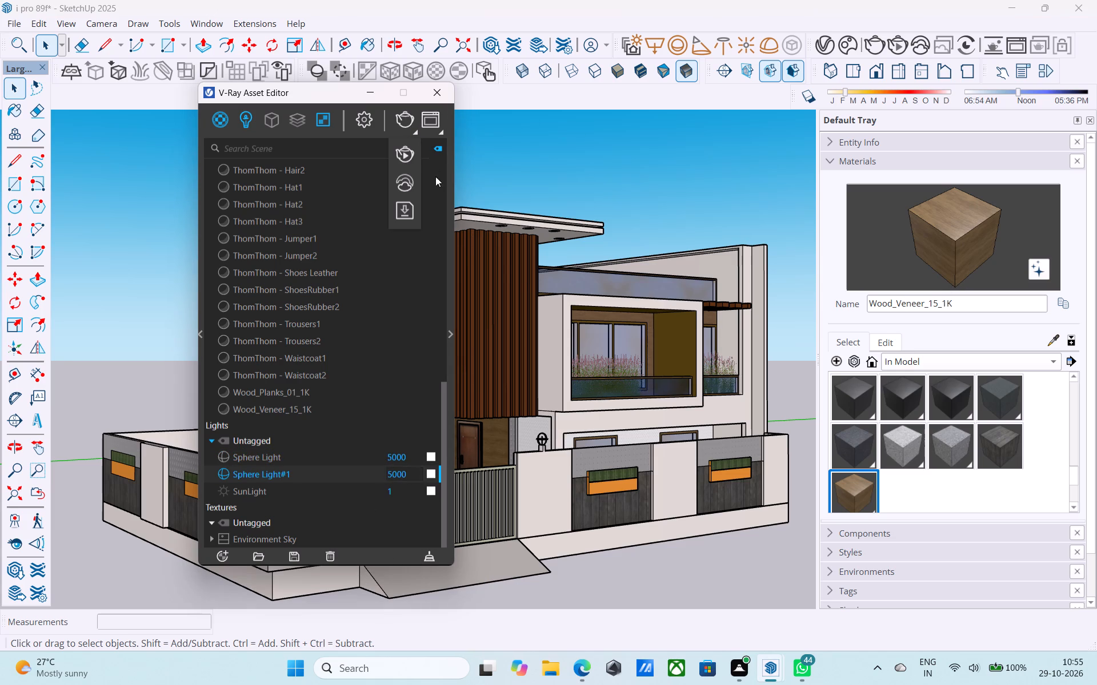
click(397, 115)
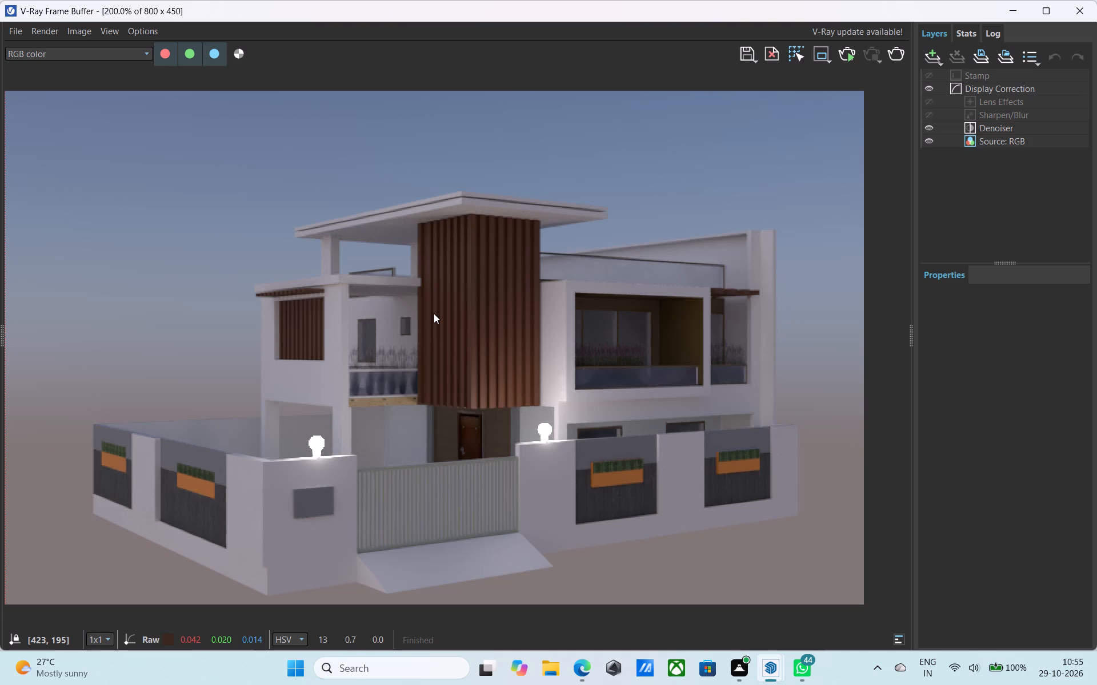
click(1019, 6)
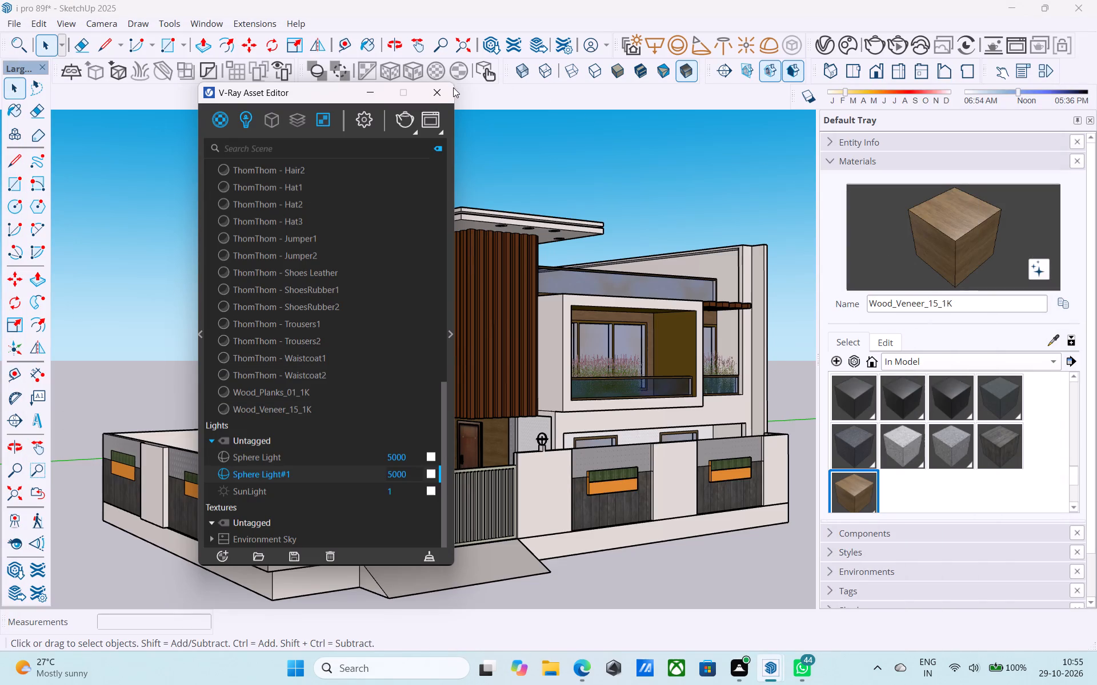
click(451, 87)
Open the house group and erase the leftover edge on the side wall of the framed upper balcony.
scroll(545, 234, down, 3)
middle_drag(545, 238, 558, 287)
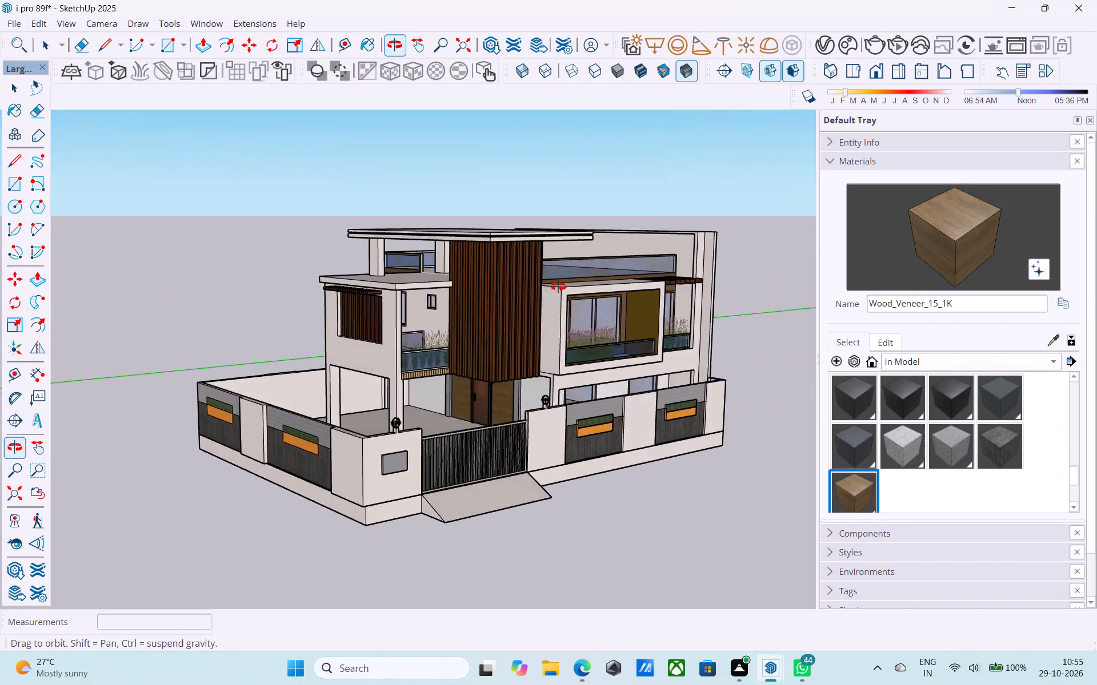
middle_drag(558, 287, 370, 285)
scroll(600, 361, up, 7)
middle_drag(602, 356, 335, 308)
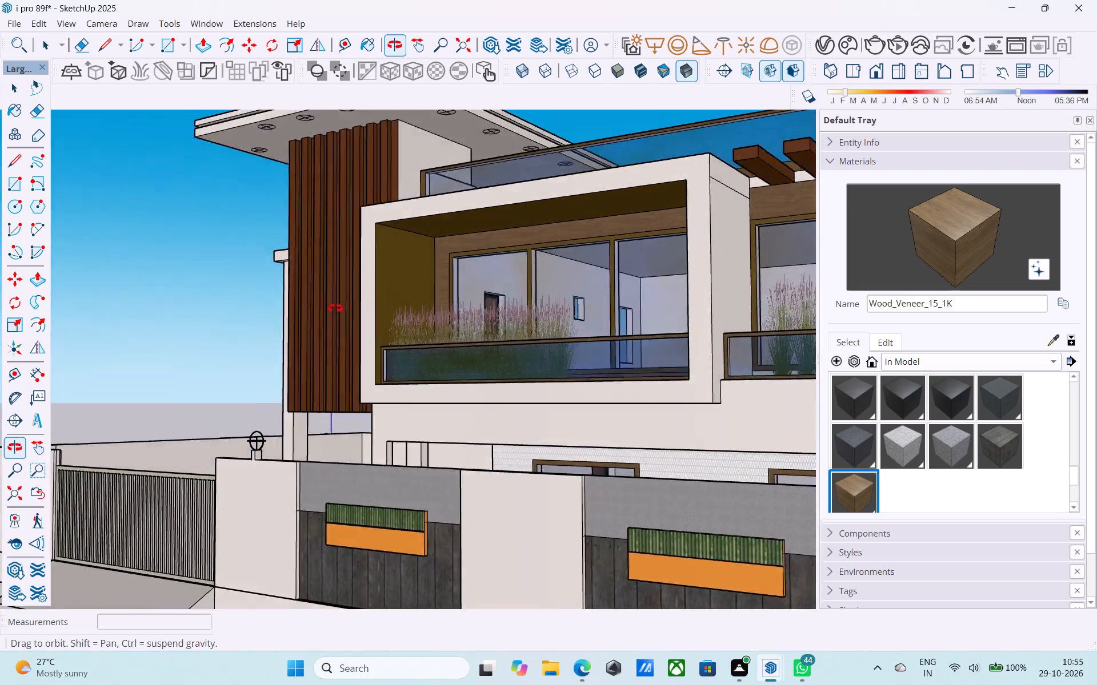
middle_drag(335, 308, 202, 316)
scroll(501, 202, up, 2)
double_click(501, 202)
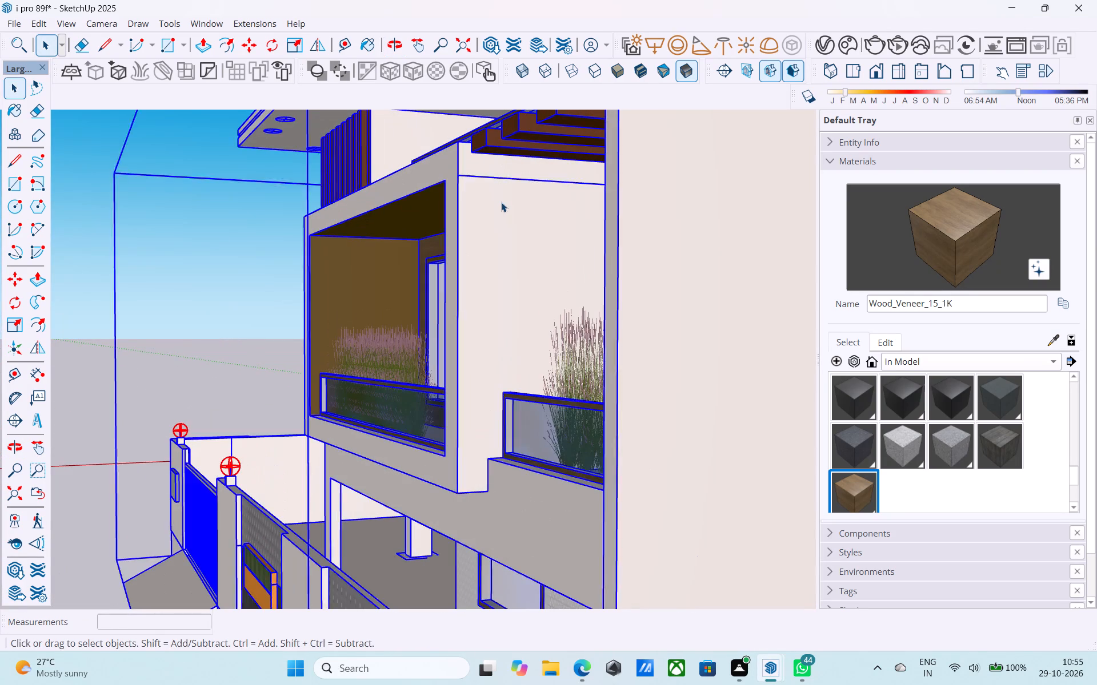
scroll(501, 202, up, 3)
key(e)
drag(505, 171, 498, 162)
Erase the crossing lines inside the ceiling light circle nearest the front corner on the roof slab's underside, keeping the circle.
scroll(446, 239, down, 8)
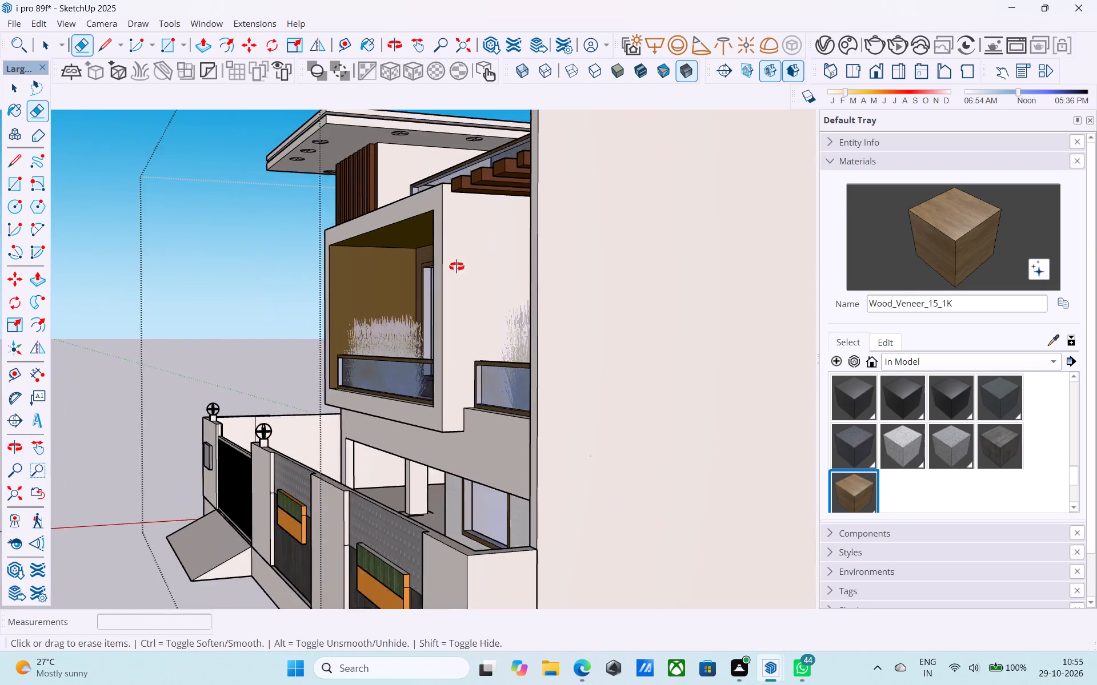
middle_drag(455, 267, 848, 230)
scroll(517, 174, down, 4)
middle_drag(674, 186, 819, 186)
shift+middle_drag(416, 186, 549, 204)
scroll(409, 207, up, 5)
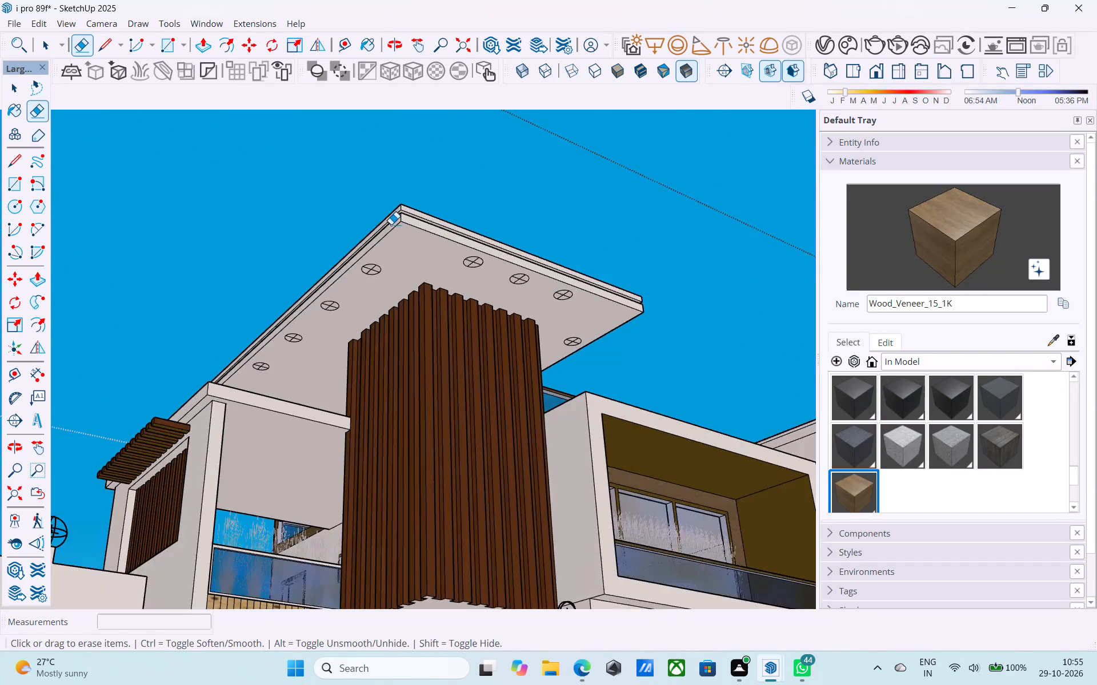
scroll(391, 224, up, 10)
drag(346, 278, 355, 292)
drag(359, 279, 363, 286)
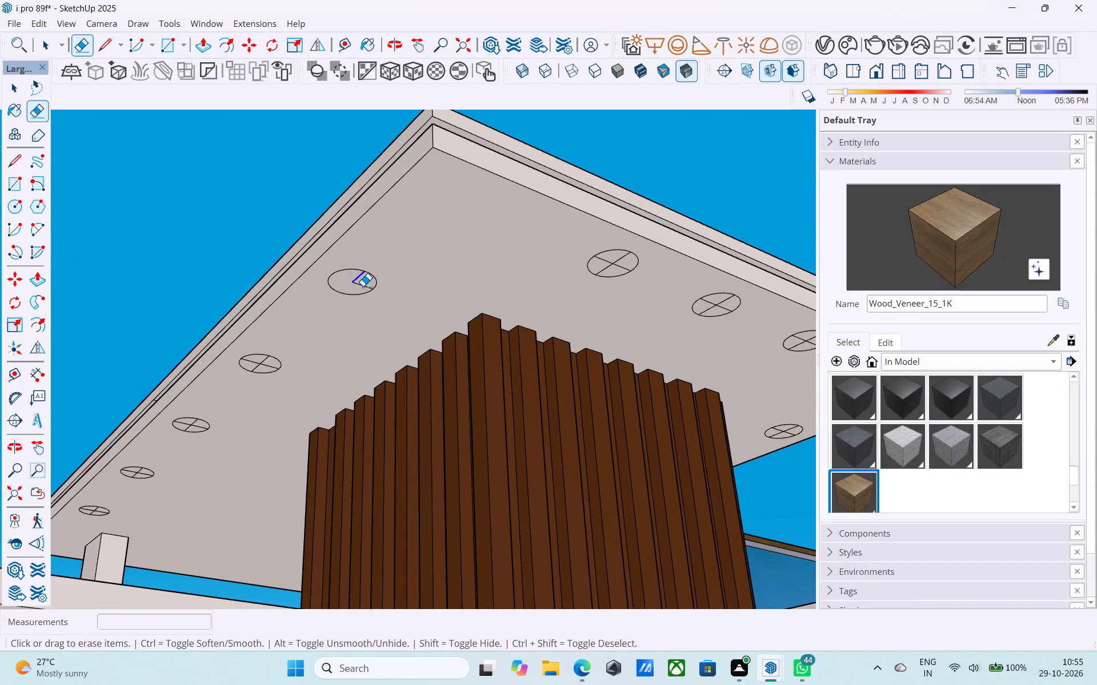
drag(363, 286, 365, 300)
key(ctrl+z)
scroll(321, 296, up, 7)
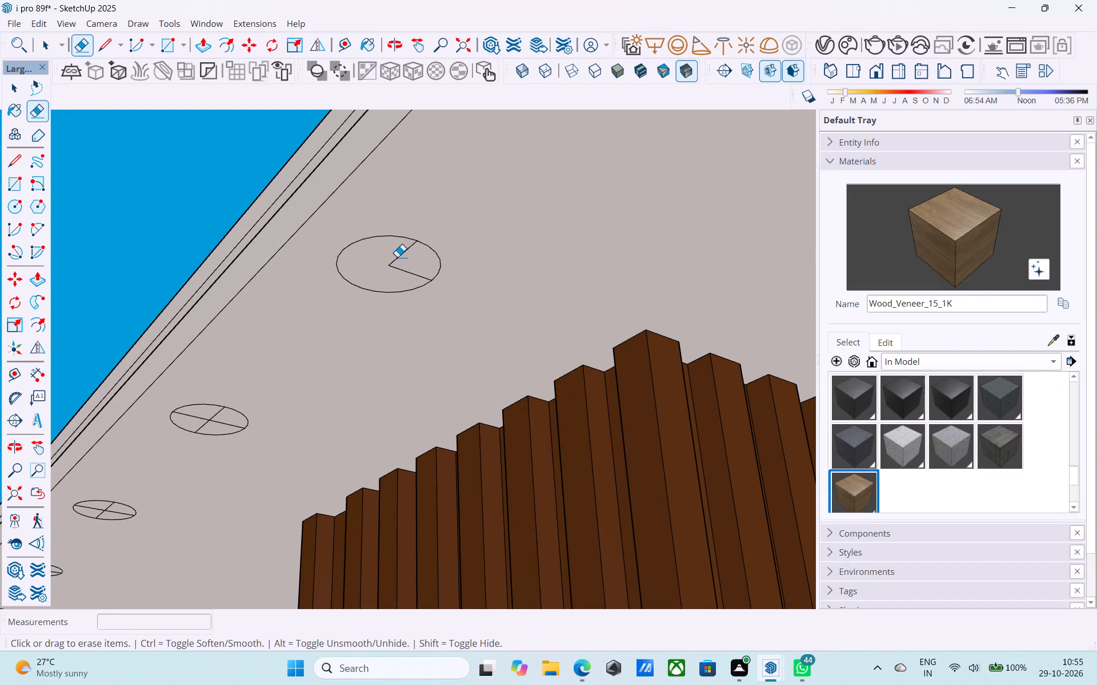
drag(397, 252, 405, 280)
Erase the crossing lines inside the second and third light circles along the same edge of the roof slab's underside.
middle_drag(277, 279, 454, 261)
scroll(355, 358, up, 7)
drag(342, 428, 341, 453)
drag(330, 432, 333, 448)
scroll(325, 421, down, 3)
shift+middle_drag(327, 417, 545, 293)
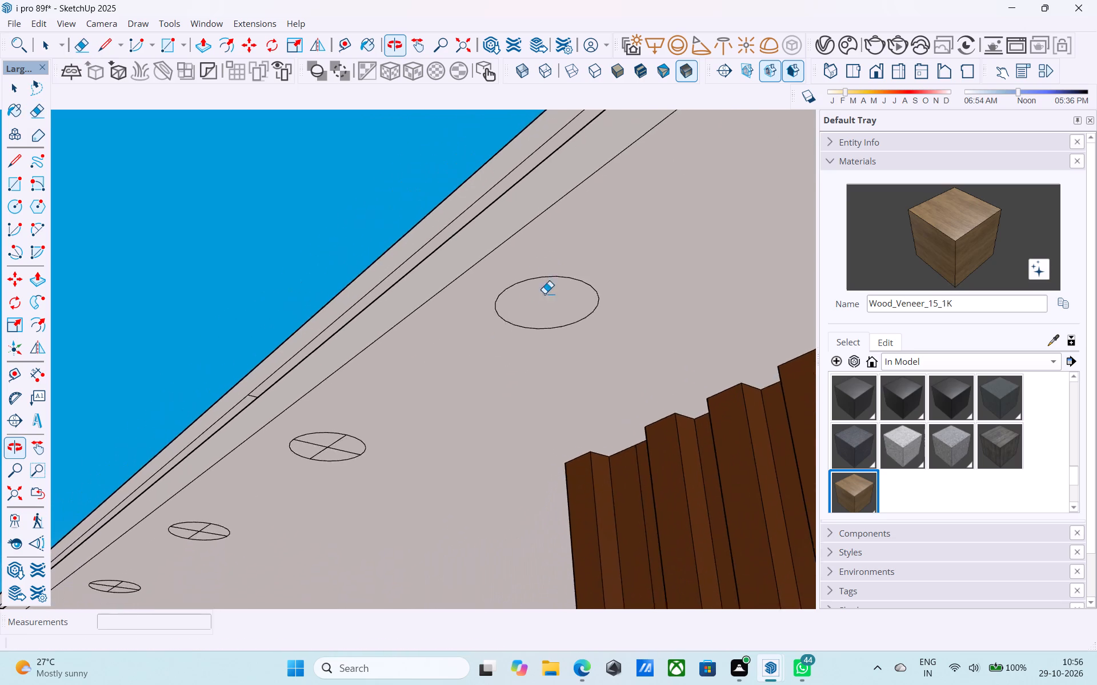
shift+middle_drag(545, 293, 548, 287)
scroll(379, 424, up, 9)
drag(303, 462, 280, 448)
Erase the crossing lines inside the last two light circles on that edge, up to the roof column.
scroll(277, 446, down, 1)
middle_drag(278, 446, 307, 434)
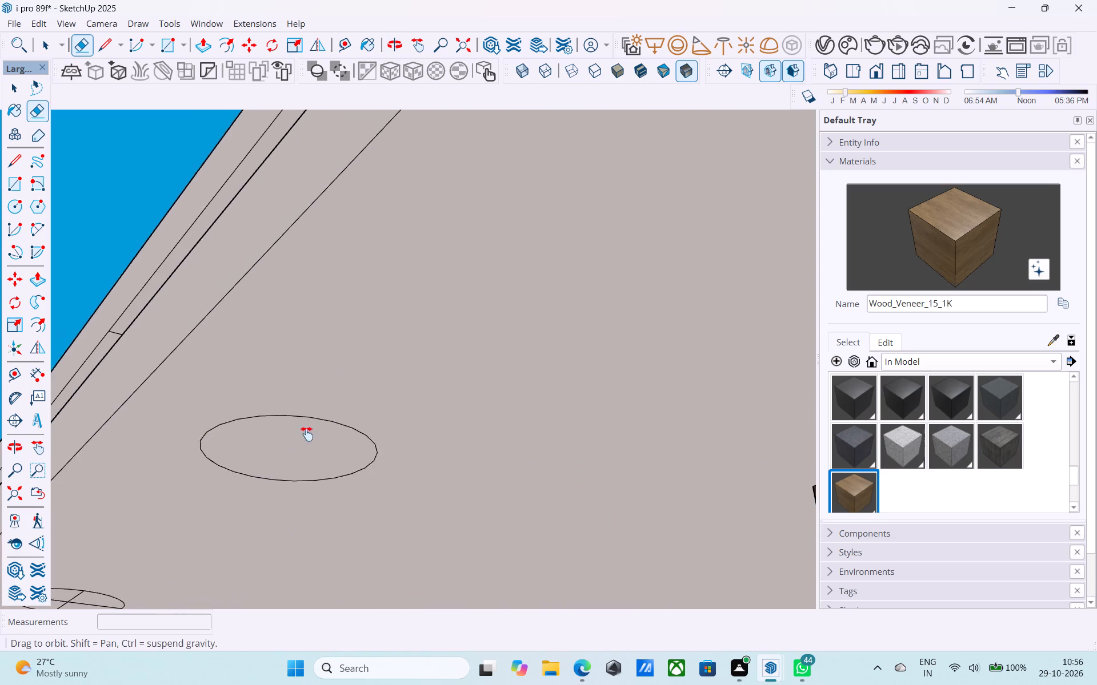
middle_drag(307, 434, 769, 187)
scroll(322, 461, up, 6)
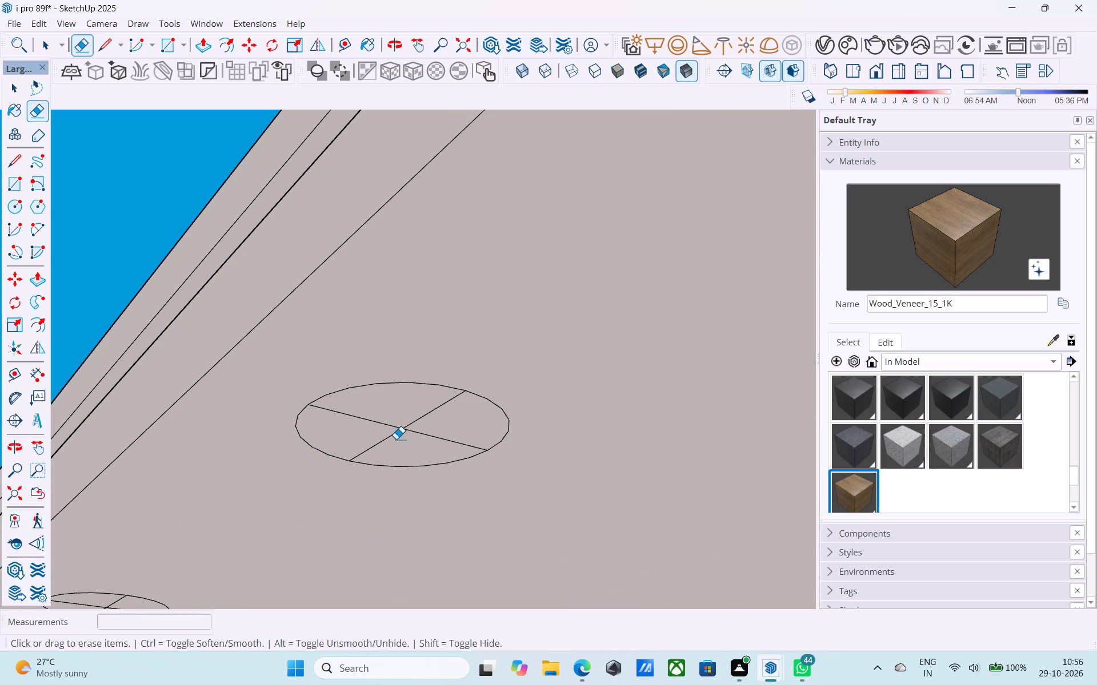
drag(401, 437, 404, 417)
scroll(378, 433, down, 3)
middle_drag(120, 535, 478, 336)
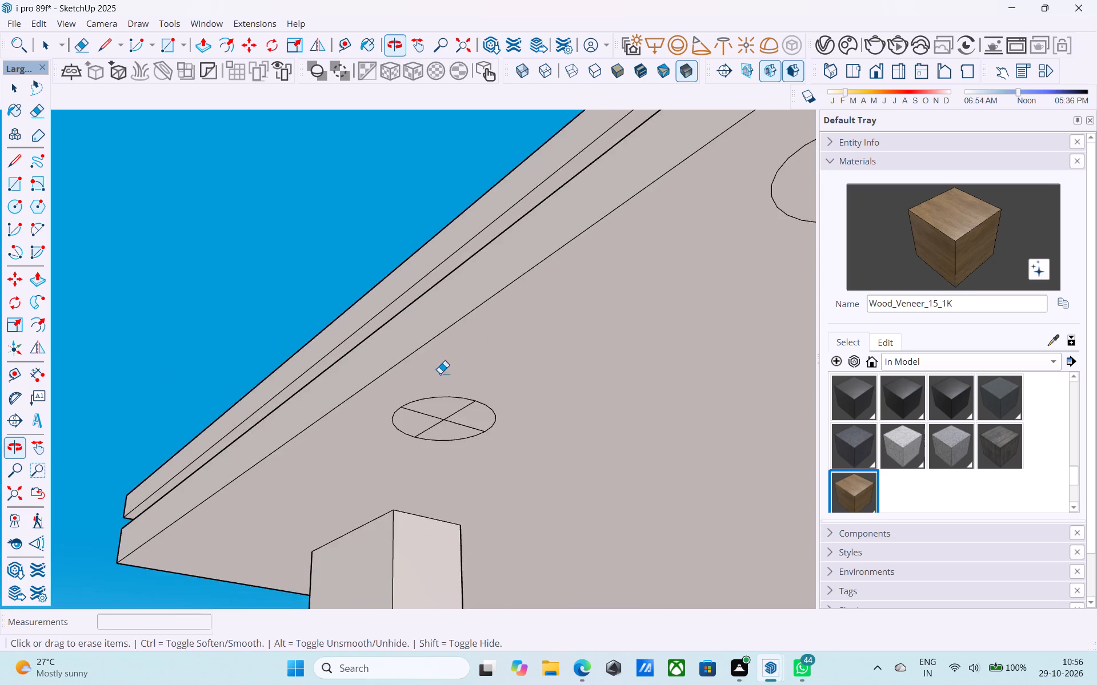
scroll(358, 460, up, 7)
drag(496, 386, 487, 390)
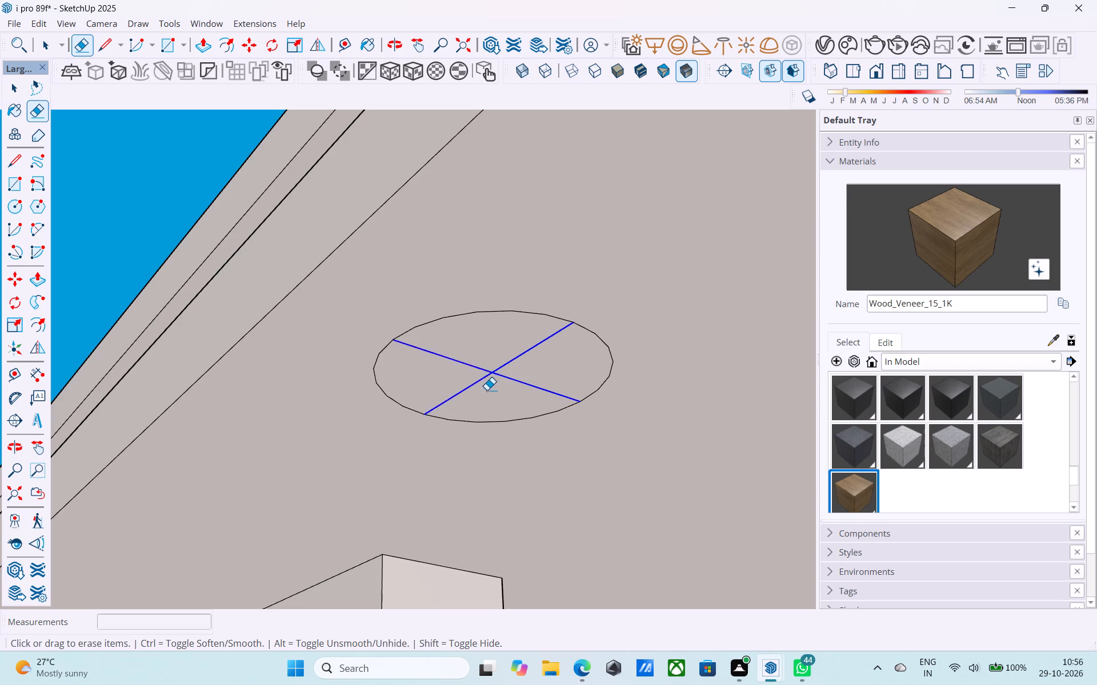
Erase the crossing lines inside the first two light circles along the roof slab's short edge, above the wood-slat tower.
scroll(473, 398, down, 20)
scroll(473, 398, down, 7)
middle_drag(615, 412, 582, 408)
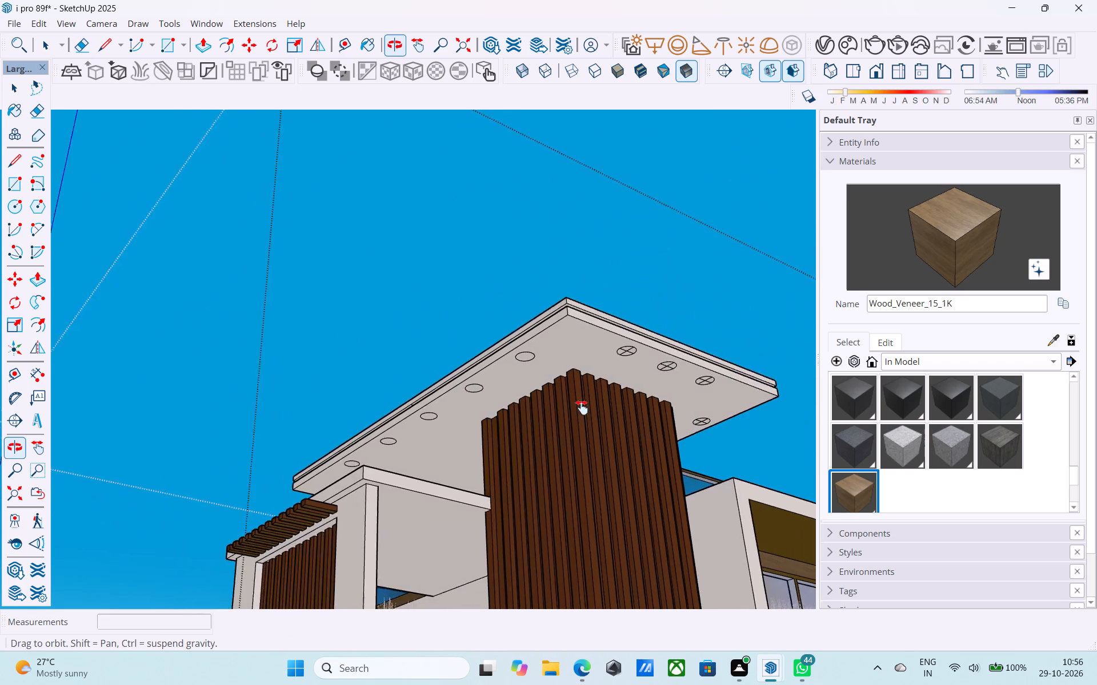
middle_drag(582, 408, 398, 419)
scroll(398, 392, up, 20)
scroll(398, 392, up, 3)
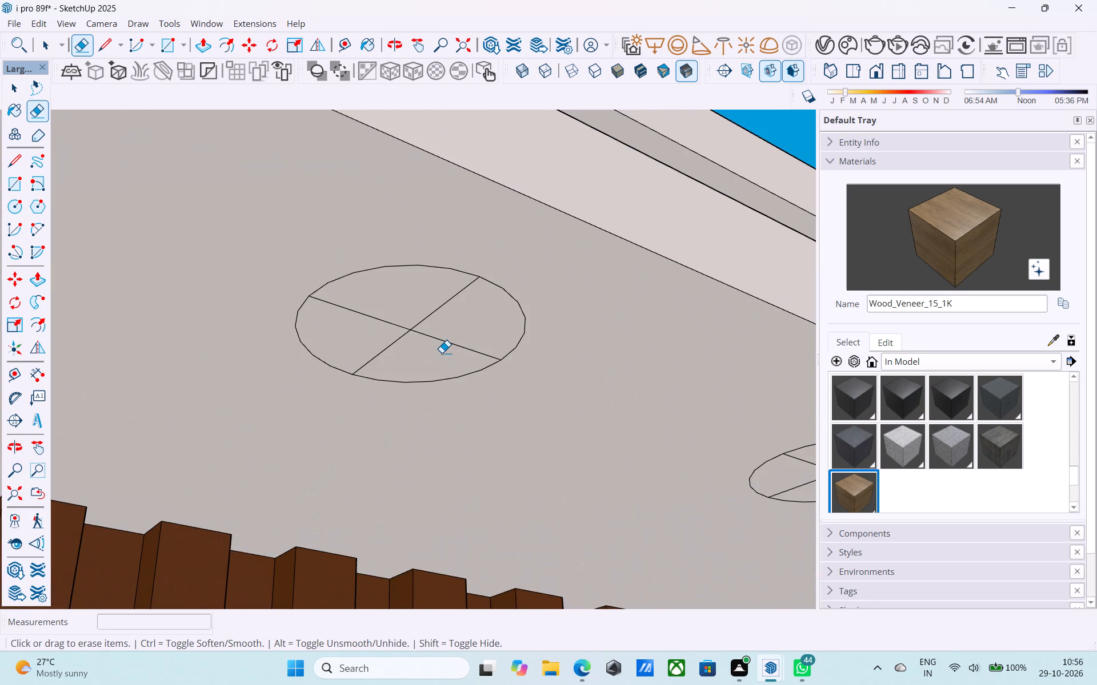
drag(413, 339, 403, 316)
drag(421, 346, 422, 321)
scroll(387, 350, down, 3)
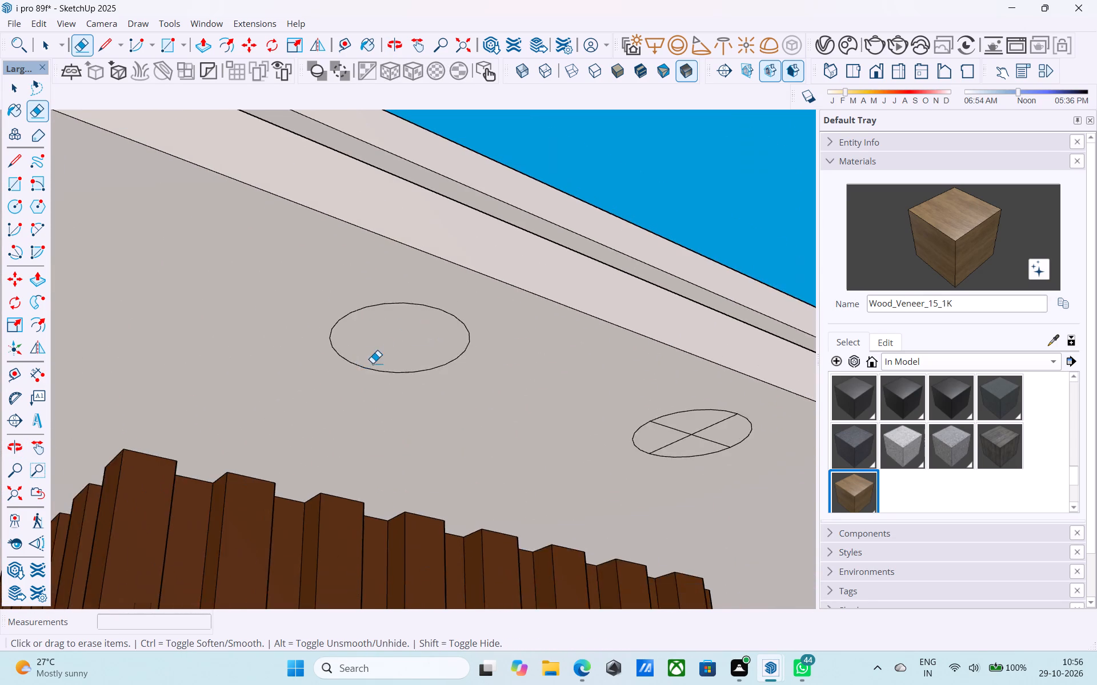
scroll(373, 363, down, 5)
middle_drag(487, 407, 270, 354)
scroll(329, 382, up, 11)
drag(514, 349, 517, 372)
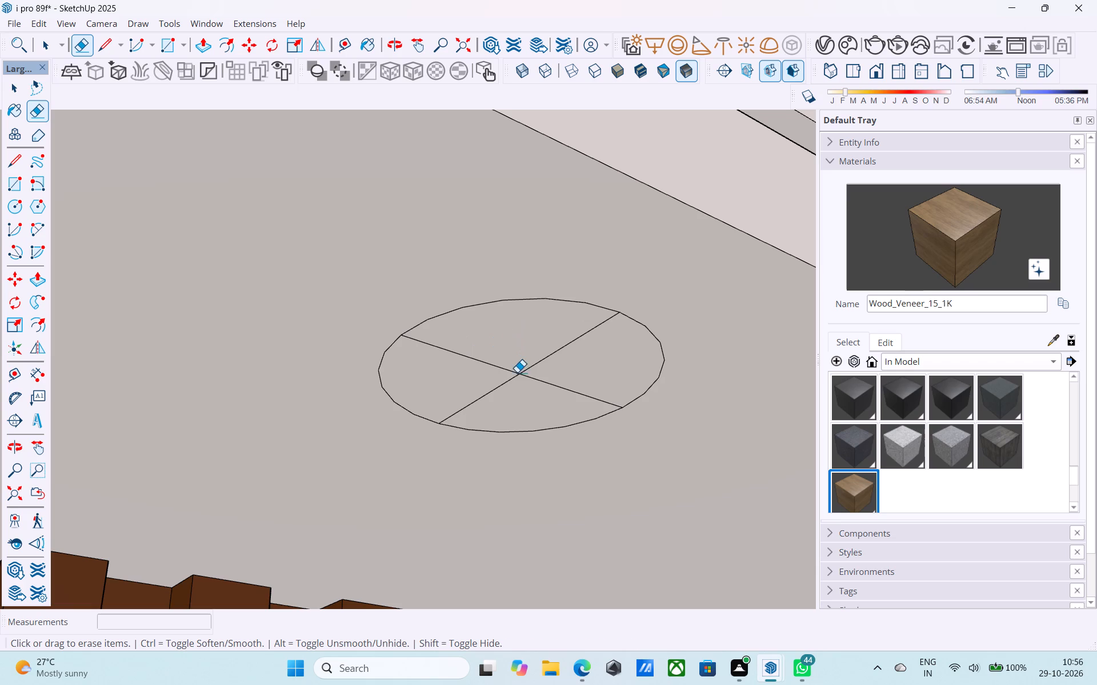
drag(517, 372, 526, 373)
Erase the crossing lines inside the third light circle on the slab's short edge, keeping the circle outline.
scroll(499, 374, down, 5)
scroll(593, 388, down, 1)
shift+middle_drag(593, 388, 170, 320)
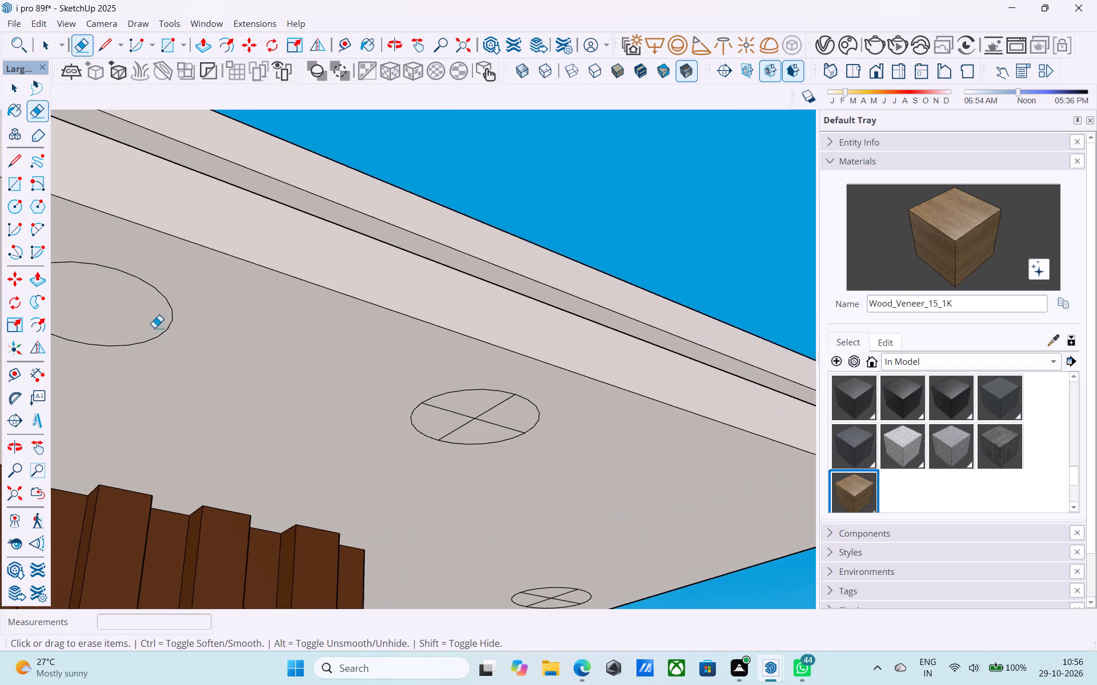
scroll(302, 404, up, 8)
click(519, 418)
drag(525, 409, 525, 410)
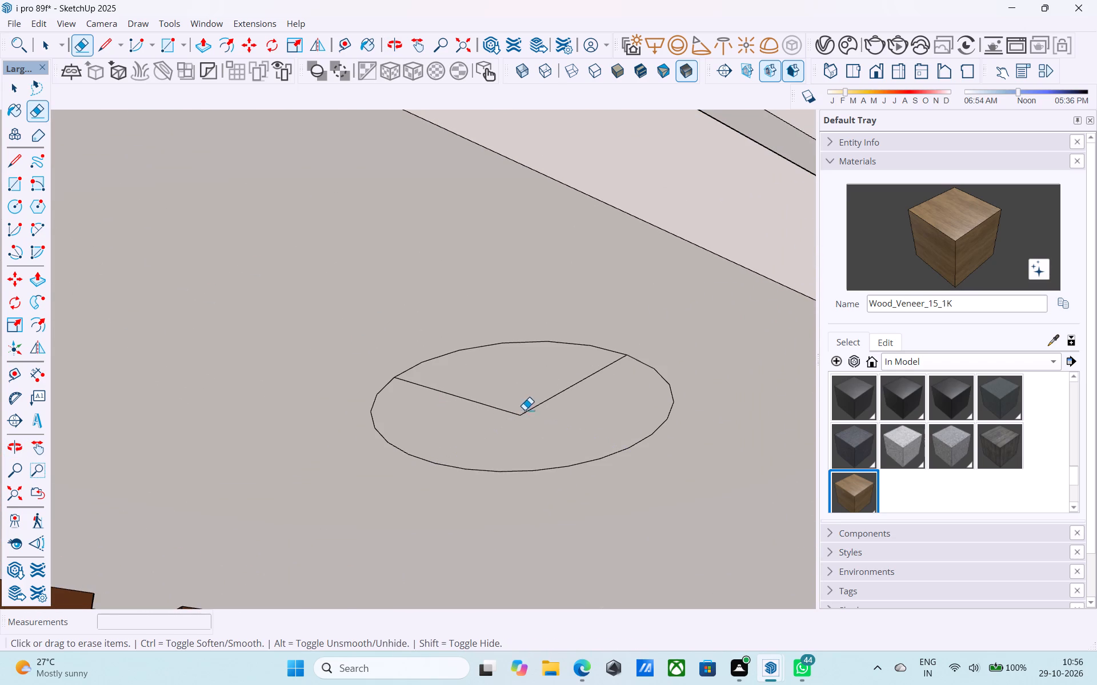
drag(525, 410, 520, 427)
drag(510, 414, 508, 423)
Around the corner, erase the crossing lines inside the next two light circles along the slab's opposite long edge.
scroll(412, 424, down, 14)
shift+middle_drag(398, 462, 386, 305)
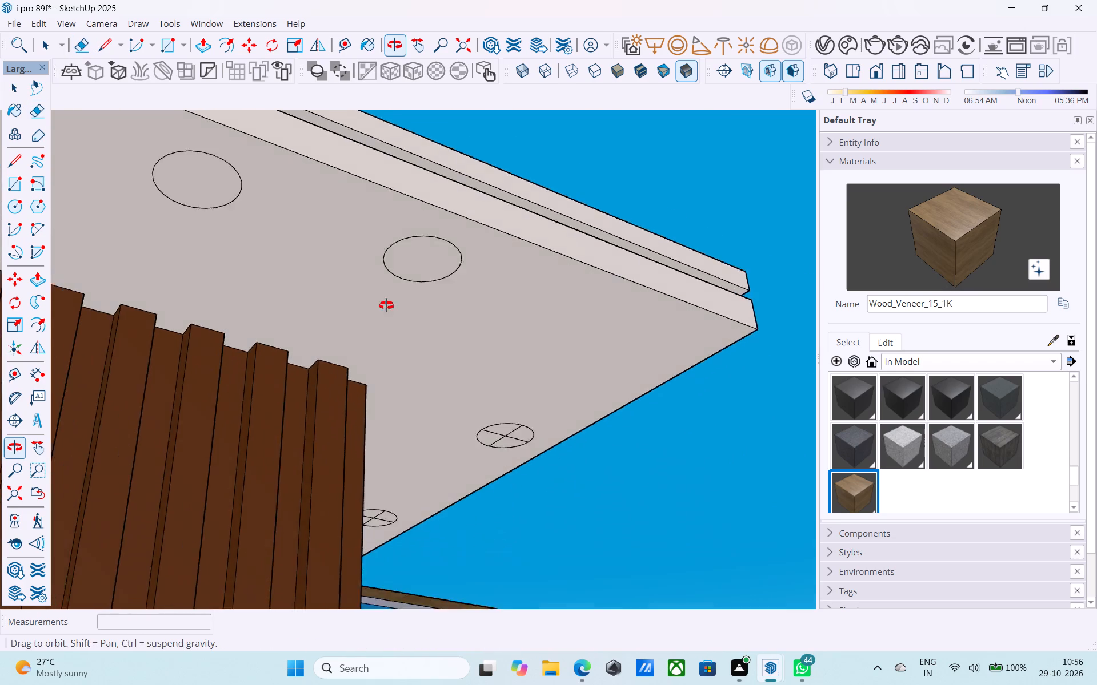
shift+middle_drag(386, 305, 59, 313)
shift+middle_drag(456, 365, 78, 366)
scroll(163, 345, up, 9)
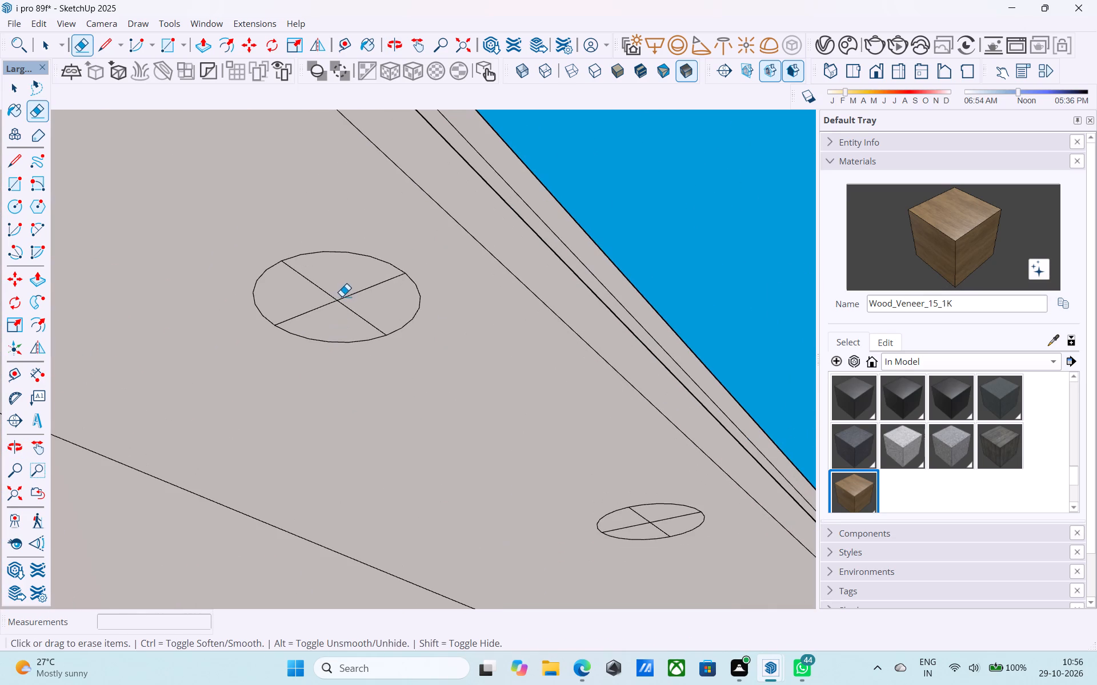
drag(342, 296, 333, 312)
scroll(327, 316, down, 7)
middle_drag(466, 464, 251, 463)
scroll(553, 385, up, 15)
drag(555, 369, 560, 393)
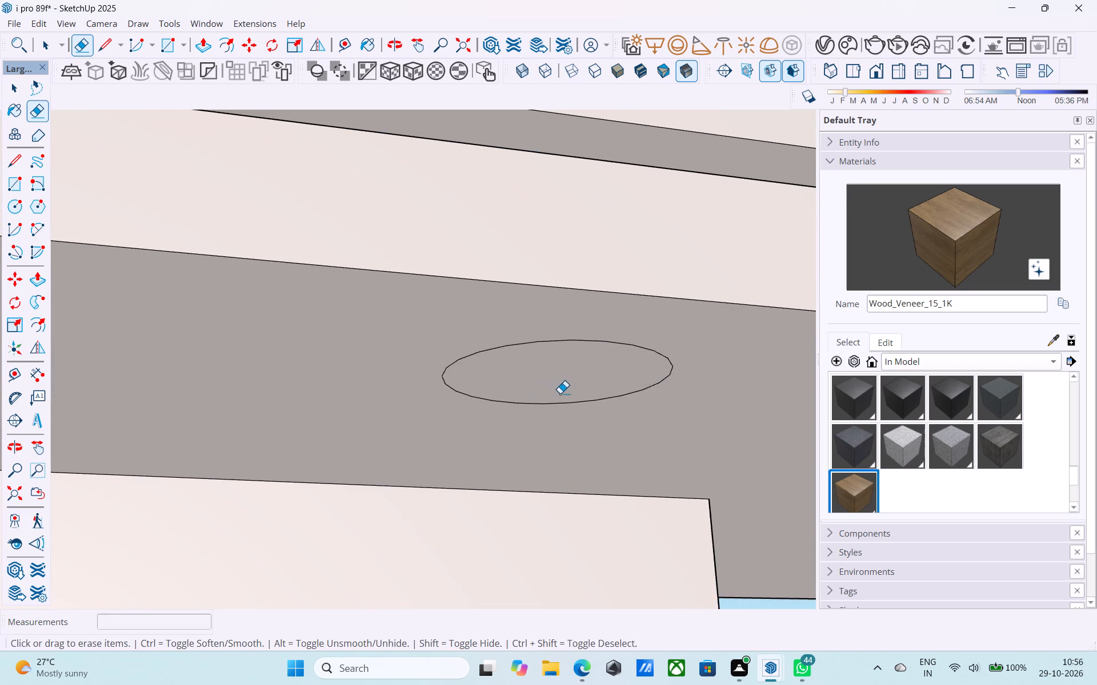
Erase the crossing lines inside the following light circle on that opposite long edge, keeping its outline.
scroll(523, 403, down, 8)
middle_drag(501, 420, 462, 486)
middle_drag(590, 440, 157, 362)
shift+middle_drag(355, 354, 343, 433)
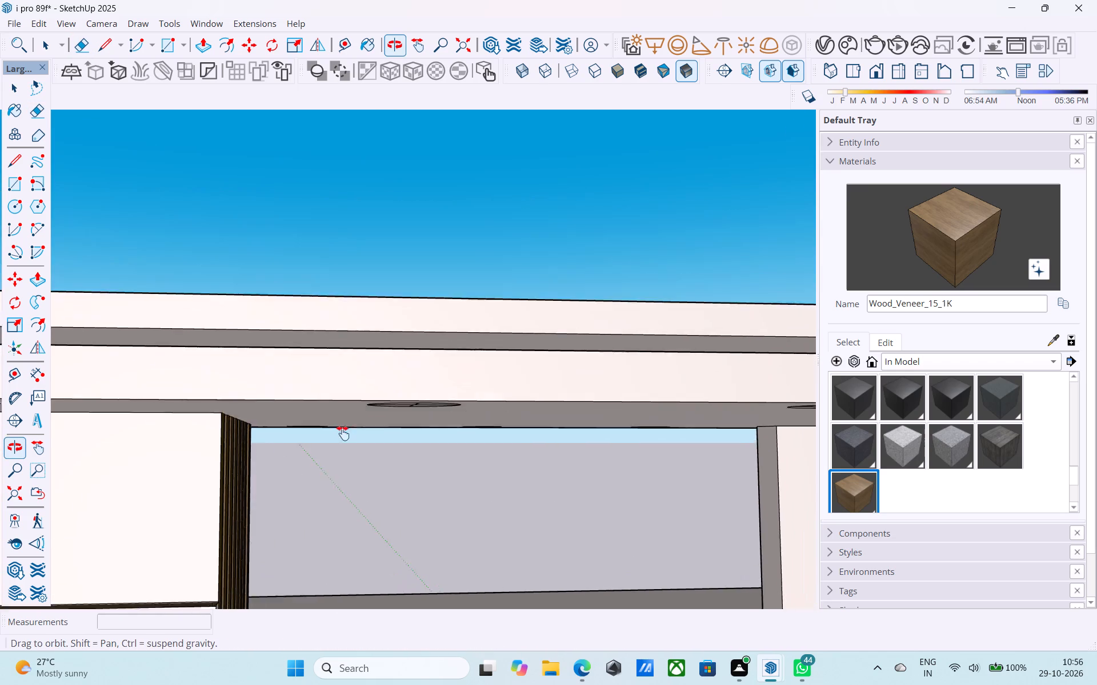
shift+middle_drag(343, 433, 331, 324)
scroll(391, 364, up, 8)
drag(387, 315, 394, 339)
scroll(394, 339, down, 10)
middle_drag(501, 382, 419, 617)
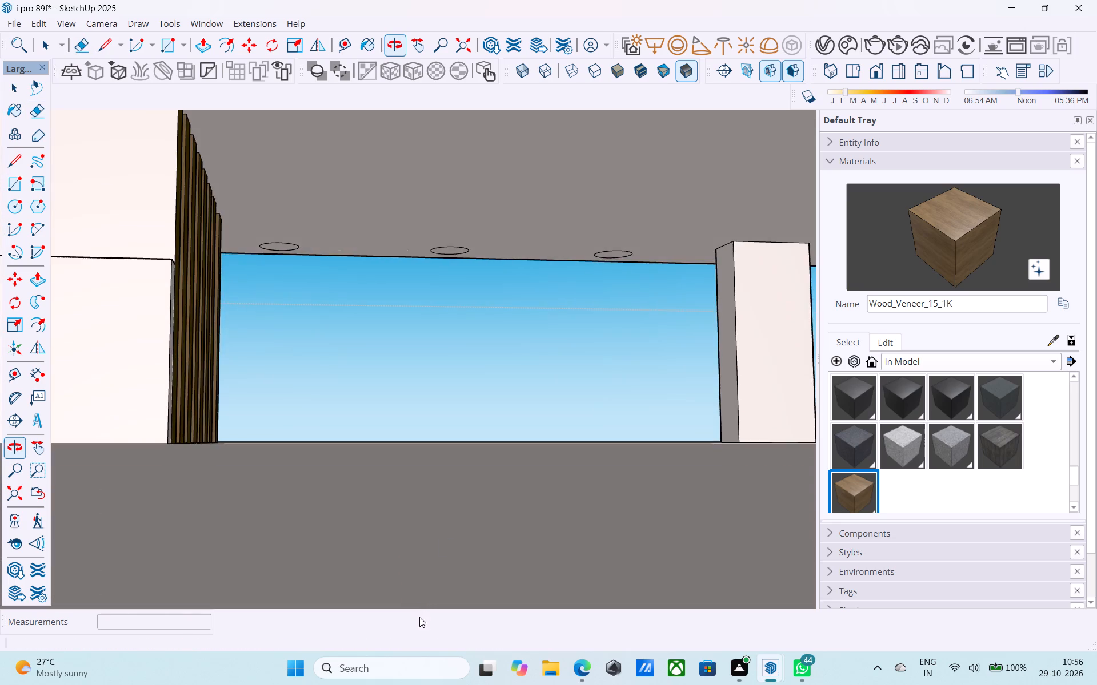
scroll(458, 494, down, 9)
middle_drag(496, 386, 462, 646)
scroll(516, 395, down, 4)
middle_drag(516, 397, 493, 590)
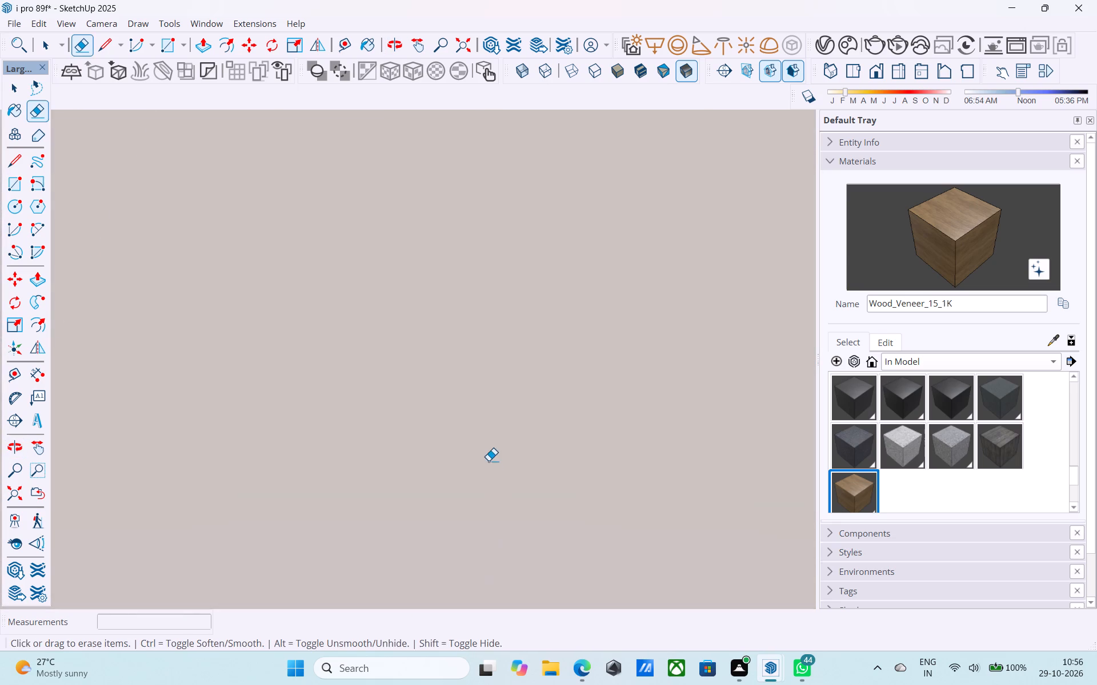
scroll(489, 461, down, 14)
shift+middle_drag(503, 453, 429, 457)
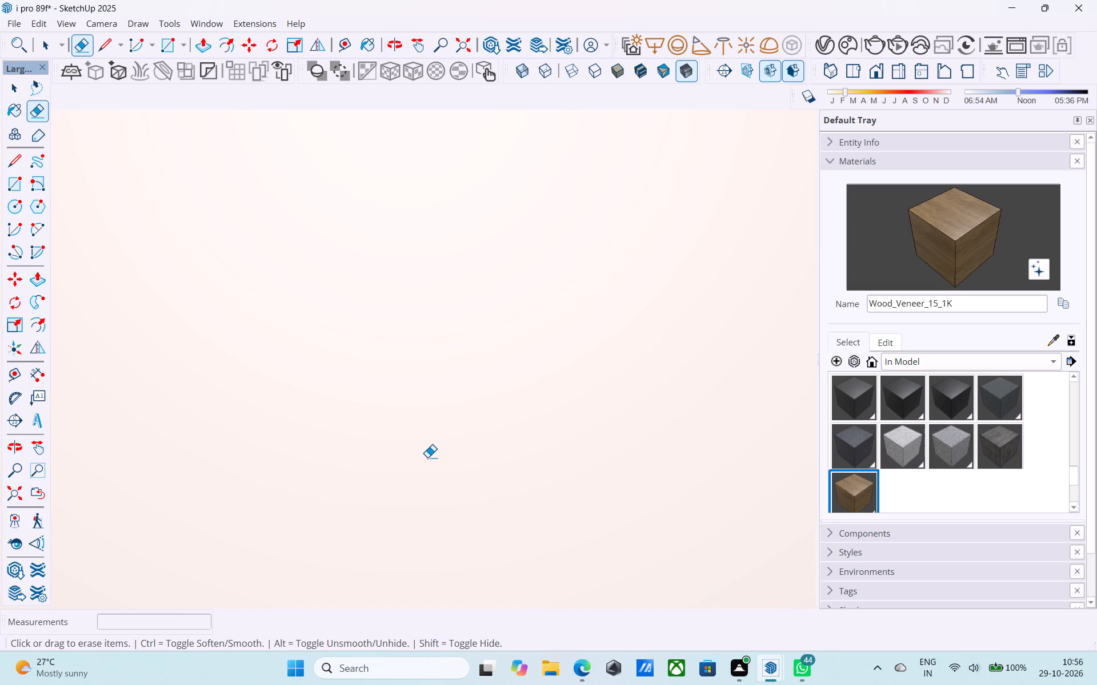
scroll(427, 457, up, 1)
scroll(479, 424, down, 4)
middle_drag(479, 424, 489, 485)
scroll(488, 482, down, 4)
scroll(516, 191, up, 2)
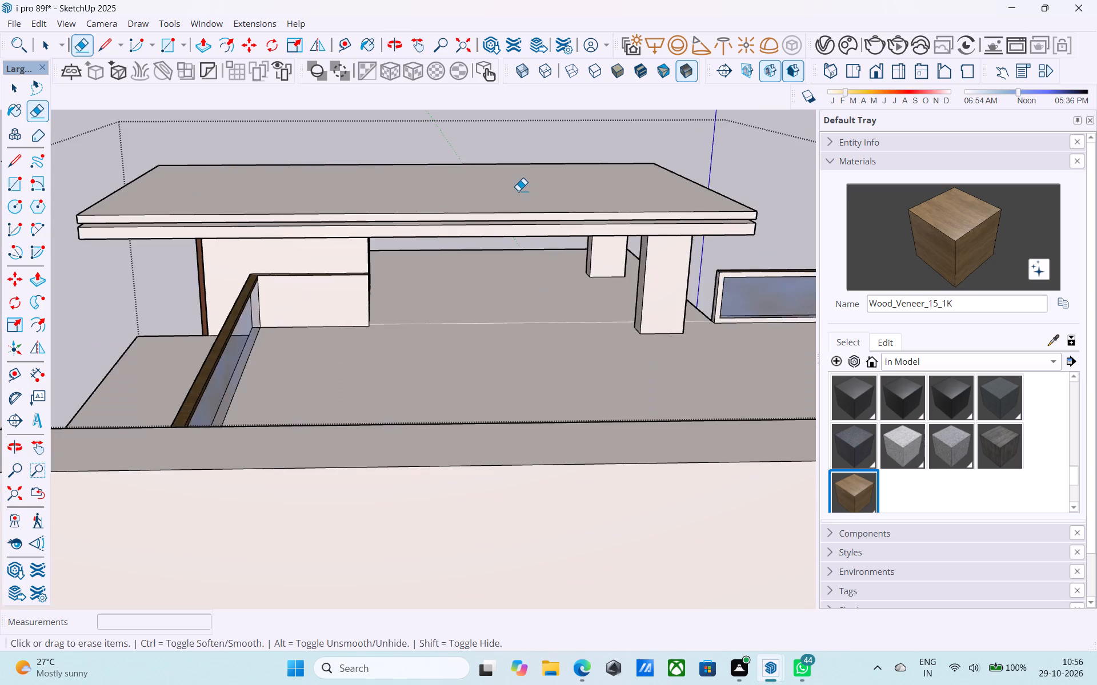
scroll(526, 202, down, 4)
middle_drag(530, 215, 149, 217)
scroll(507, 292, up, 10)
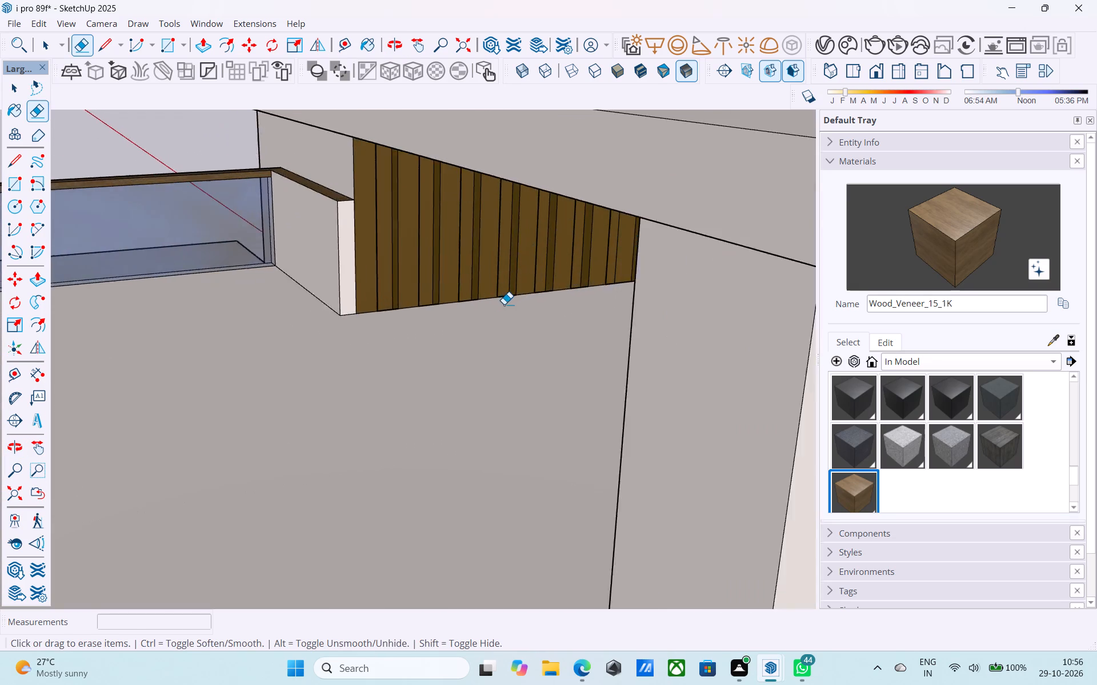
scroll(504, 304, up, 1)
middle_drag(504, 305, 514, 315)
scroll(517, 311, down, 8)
Erase the remaining crossing lines inside the last light circles on the opposite long edge, beside the roof column.
shift+middle_drag(512, 344, 1054, 426)
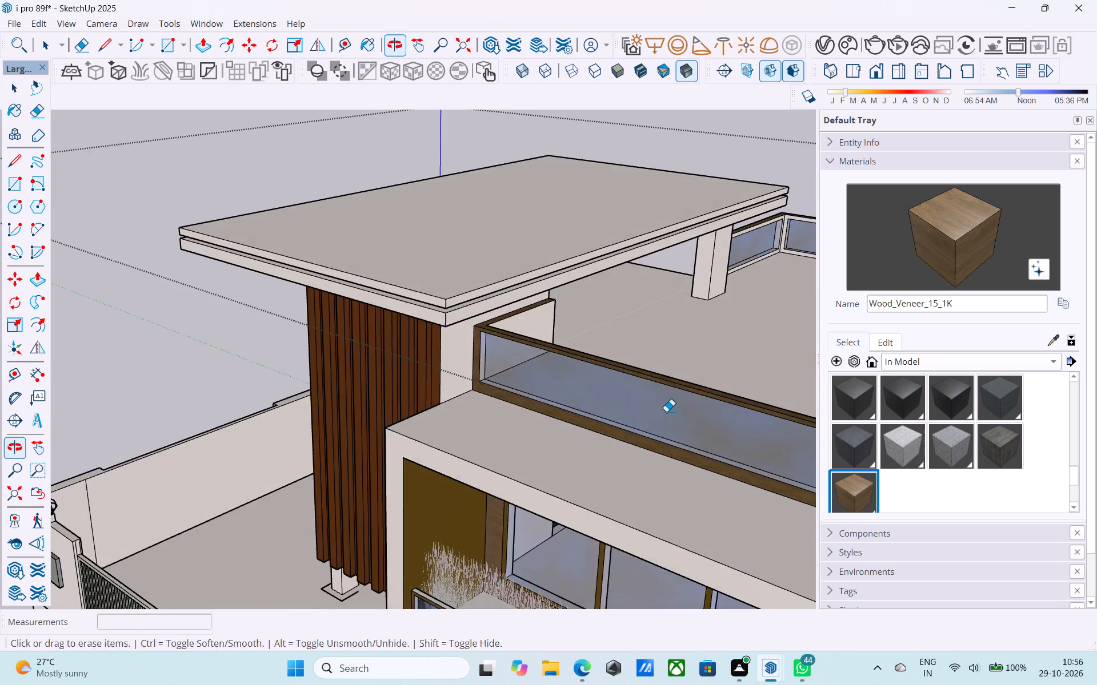
middle_drag(665, 411, 734, 384)
middle_drag(618, 283, 607, 304)
scroll(611, 276, up, 7)
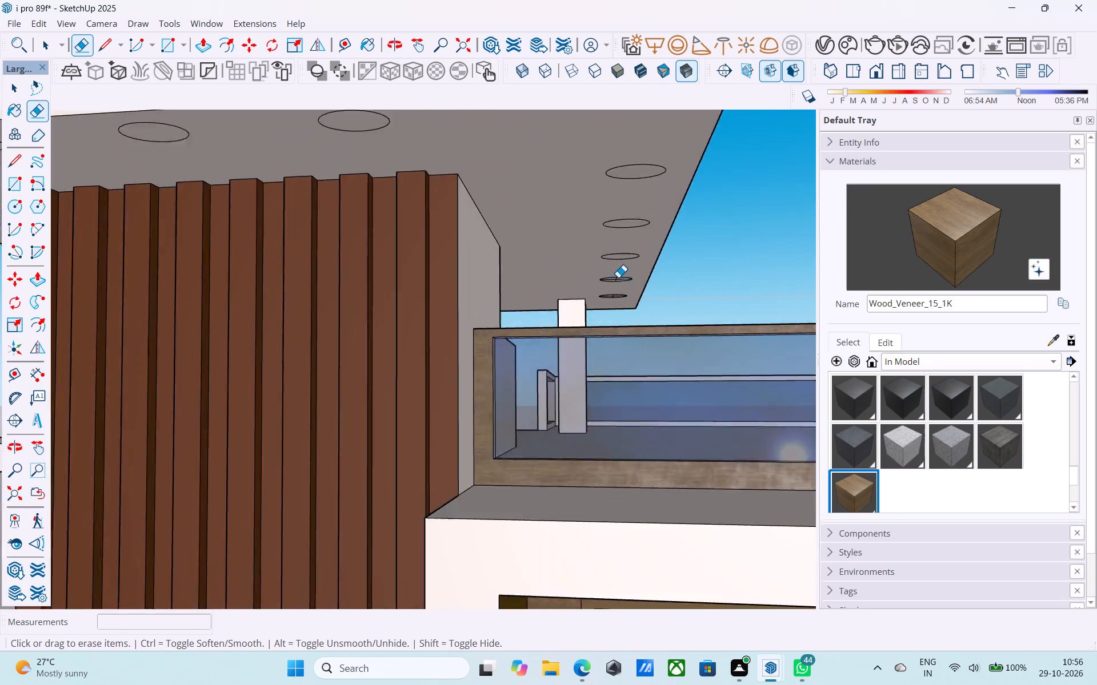
scroll(618, 277, up, 2)
scroll(618, 279, down, 1)
scroll(618, 279, up, 12)
click(618, 272)
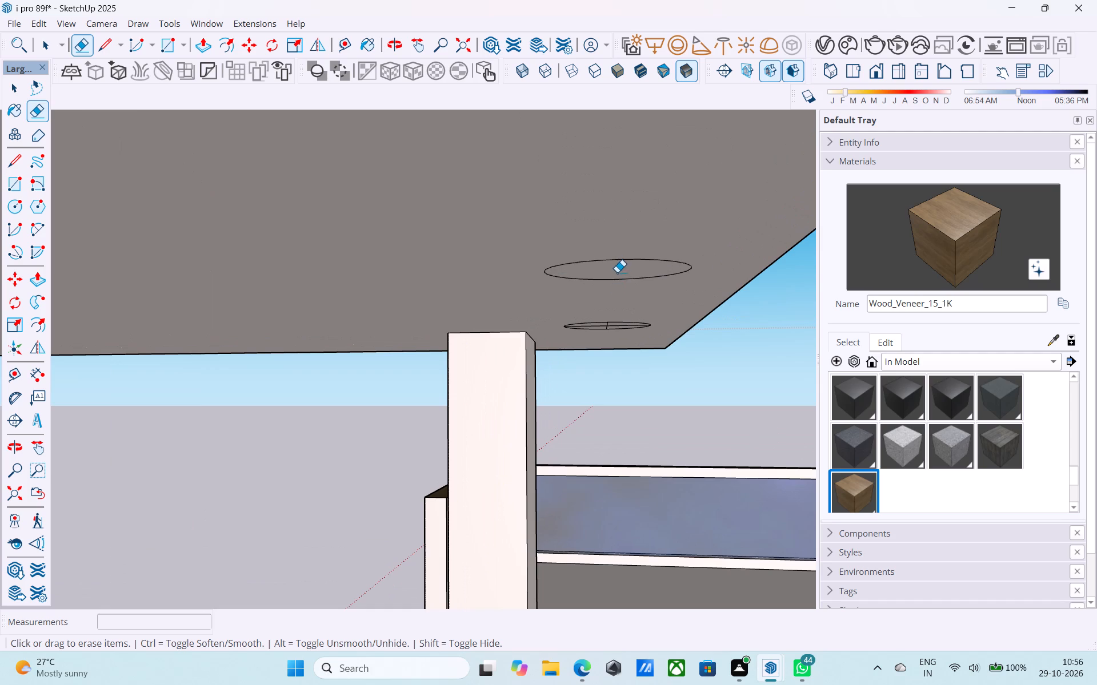
scroll(610, 312, up, 12)
drag(607, 331, 618, 324)
Inspect the light circles on the roof slab's underside from both sides of the house for leftover crossing lines.
middle_drag(618, 324, 522, 537)
scroll(521, 491, down, 18)
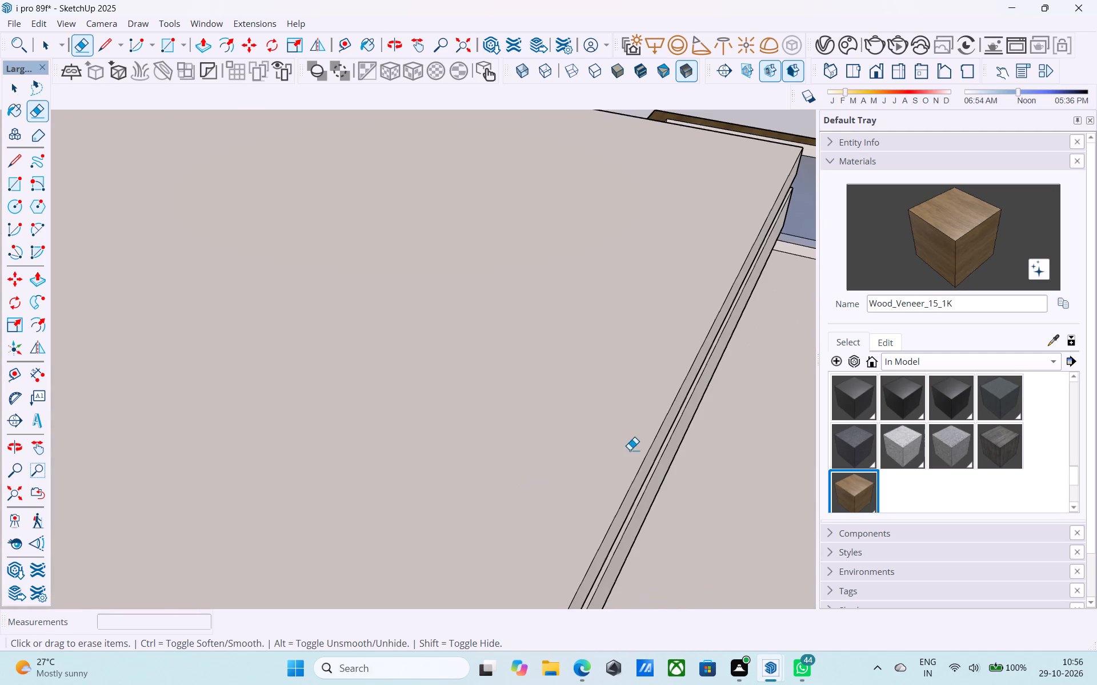
scroll(630, 450, down, 20)
middle_drag(515, 459, 719, 210)
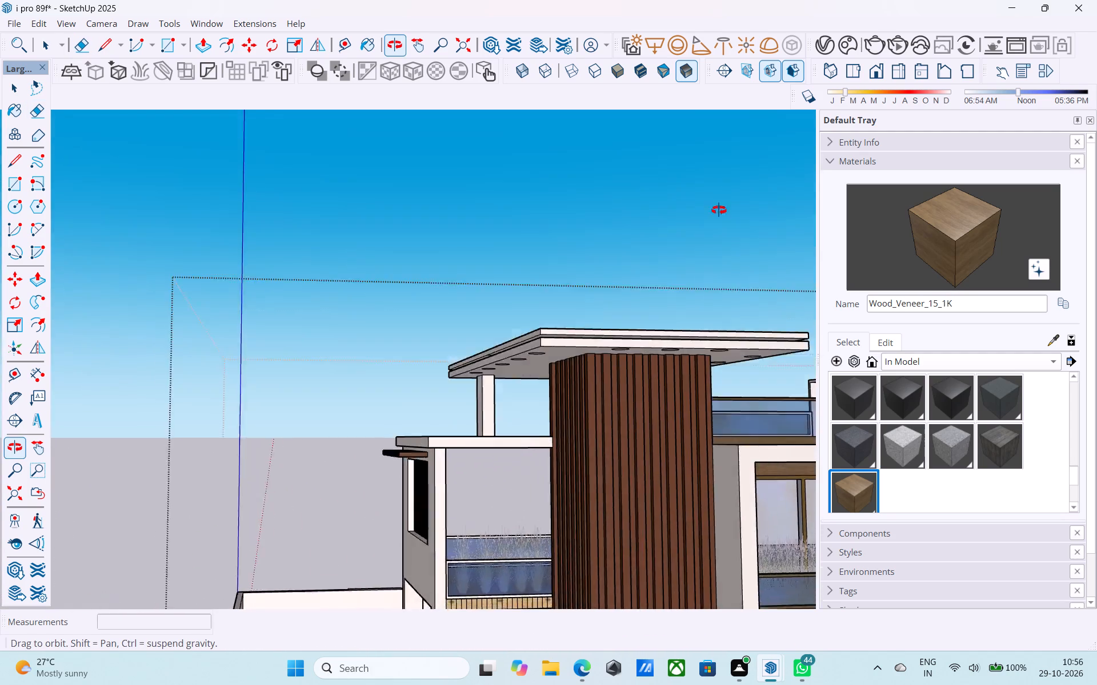
middle_drag(719, 210, 611, 138)
scroll(595, 203, up, 1)
shift+middle_drag(512, 322, 746, 316)
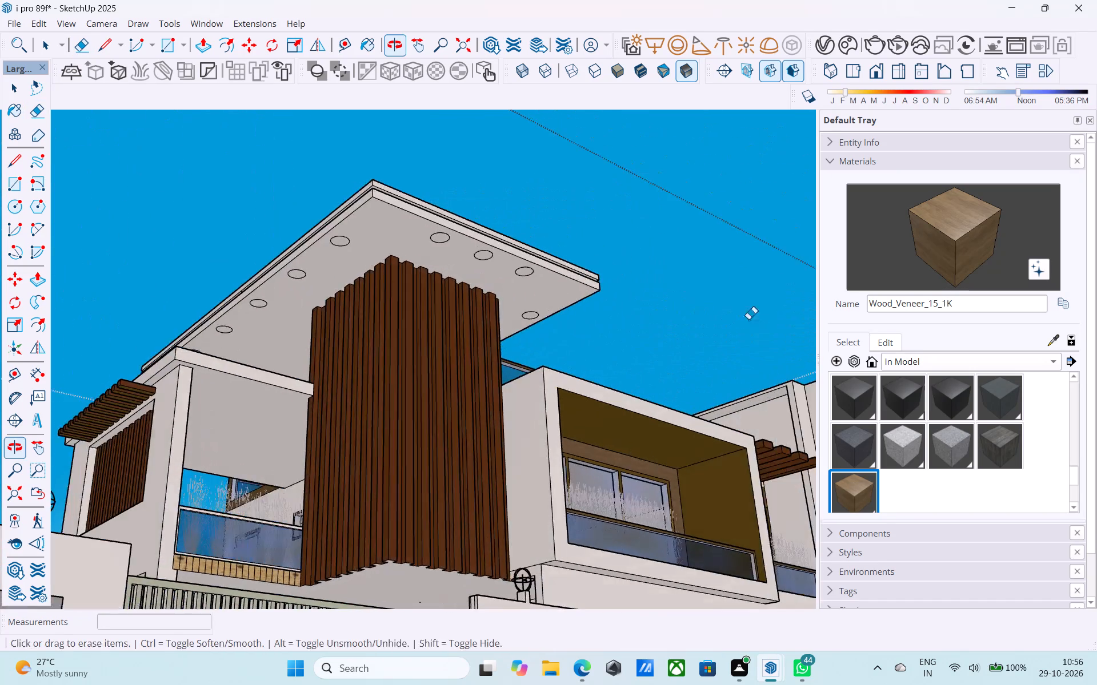
shift+middle_drag(447, 302, 790, 363)
scroll(398, 375, up, 14)
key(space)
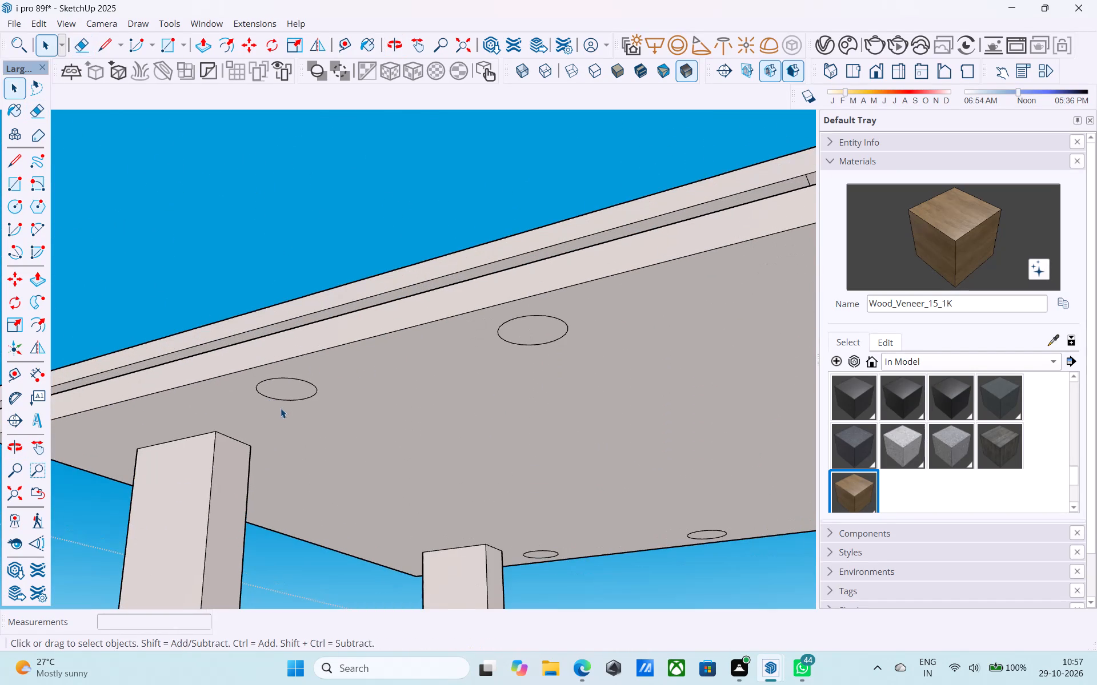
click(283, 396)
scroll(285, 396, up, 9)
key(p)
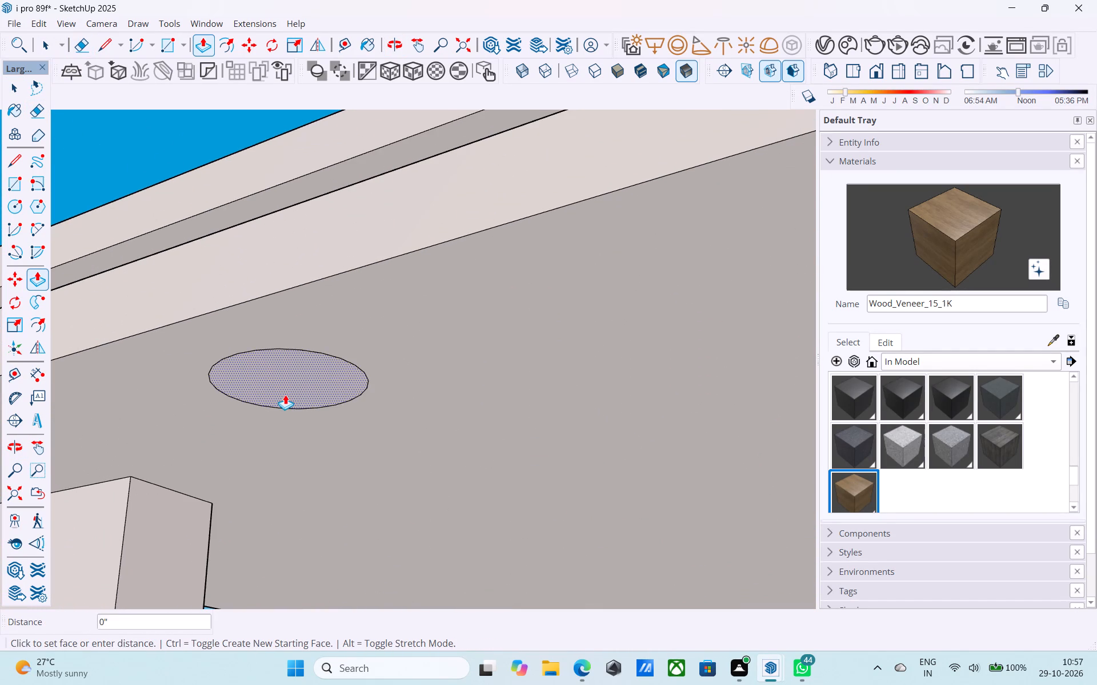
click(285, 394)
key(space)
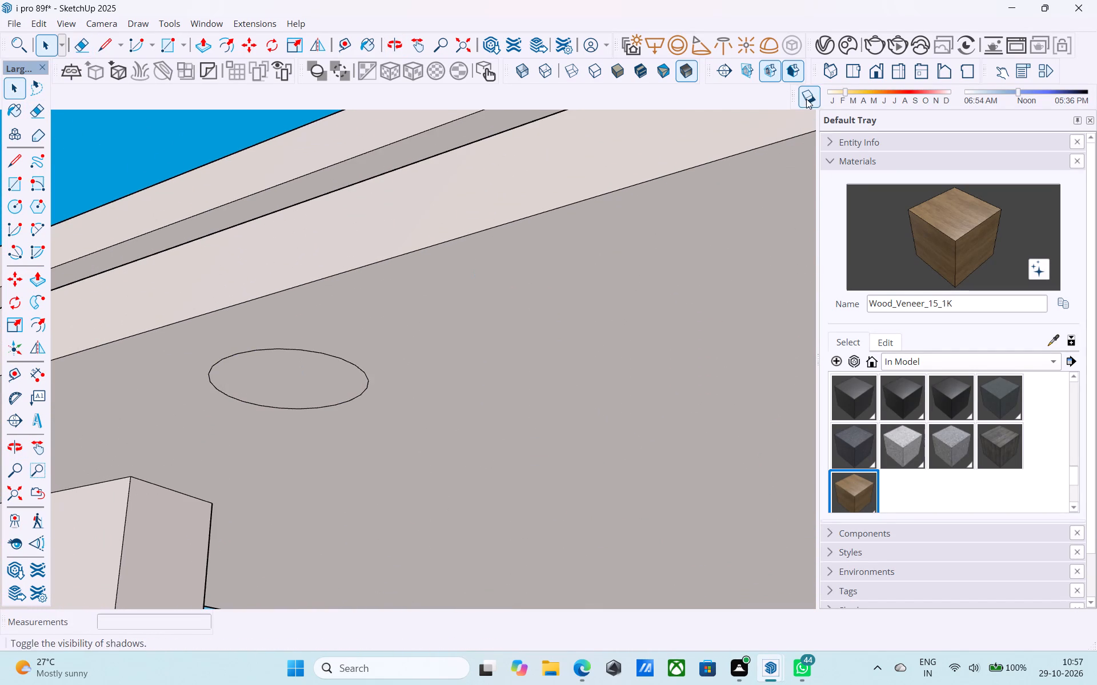
Place V-Ray Omni Lights at the centres of the first two circles on the first-cleaned long edge, starting beside the roof column.
click(739, 42)
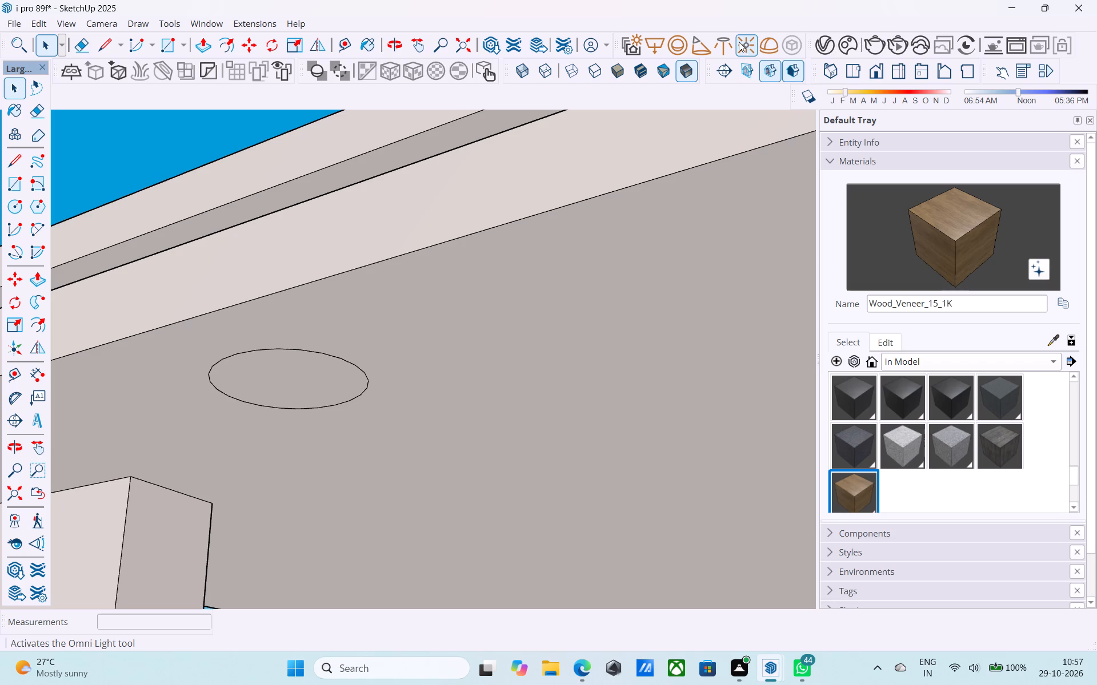
click(288, 385)
scroll(99, 392, down, 4)
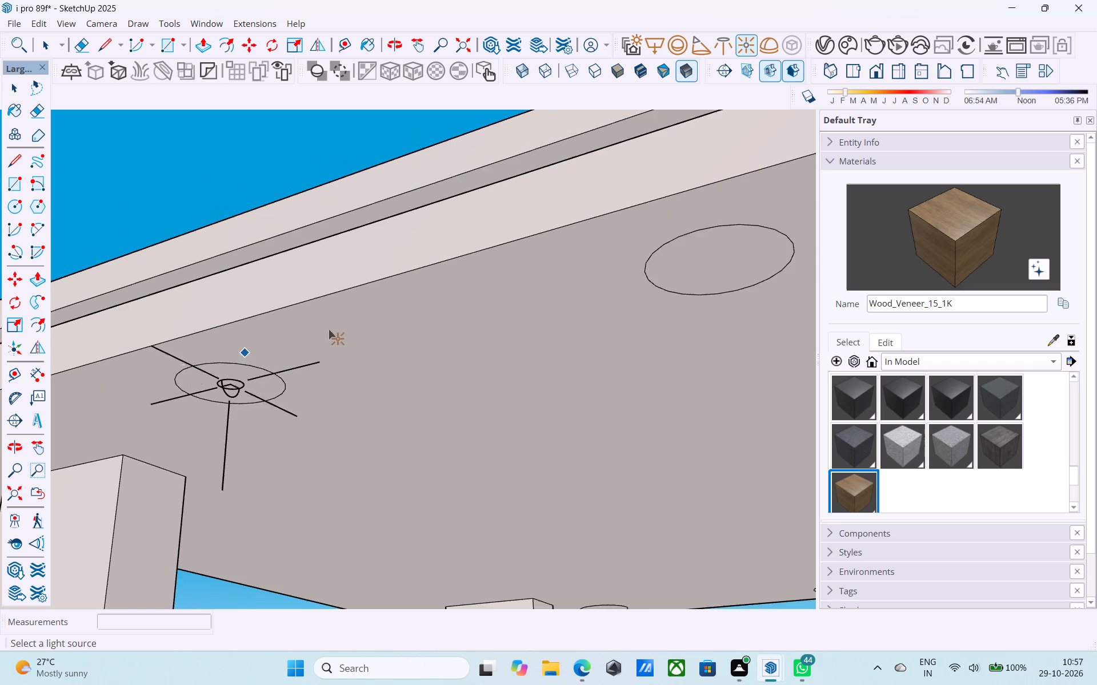
scroll(329, 329, down, 3)
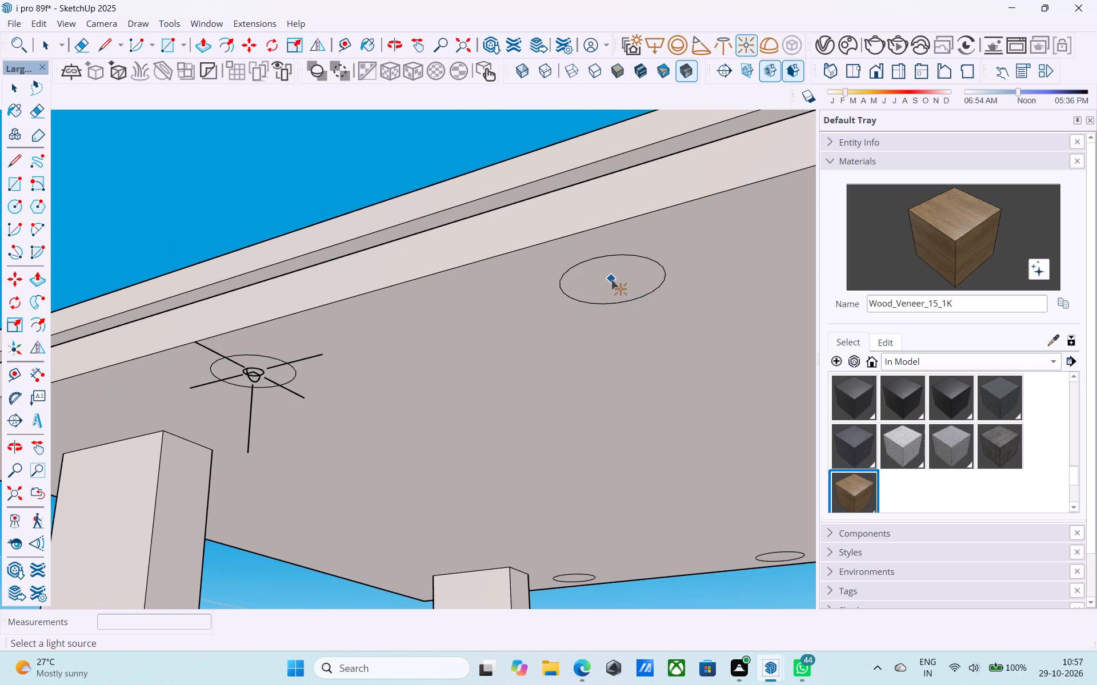
scroll(615, 281, up, 2)
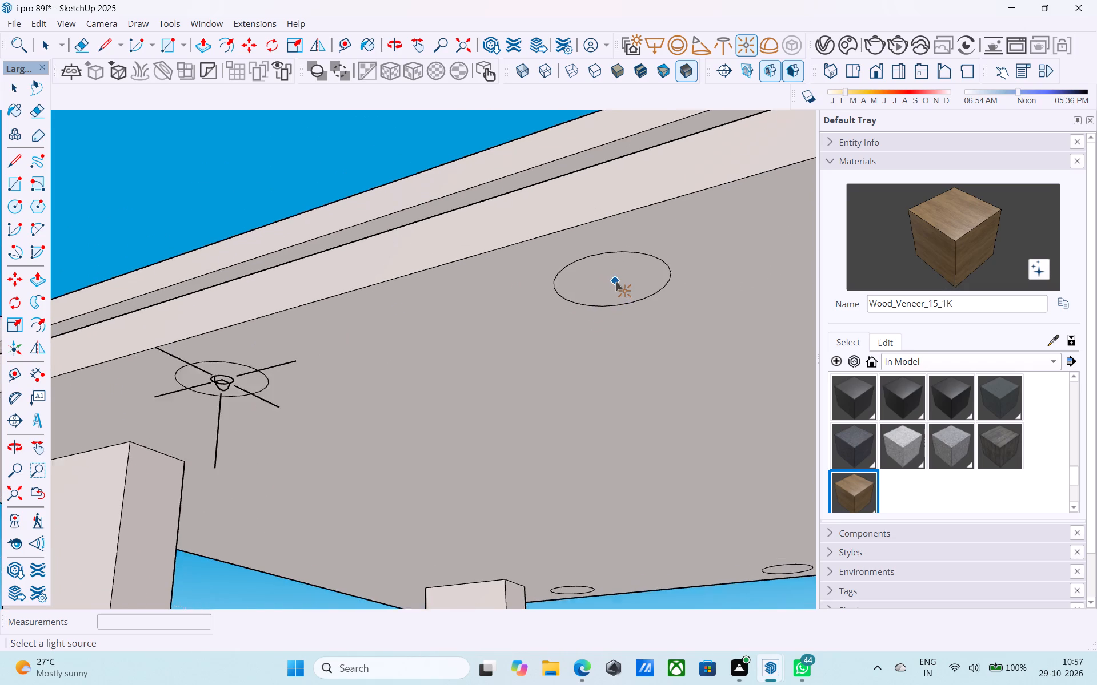
scroll(615, 281, up, 1)
middle_drag(615, 282, 545, 269)
scroll(556, 272, up, 1)
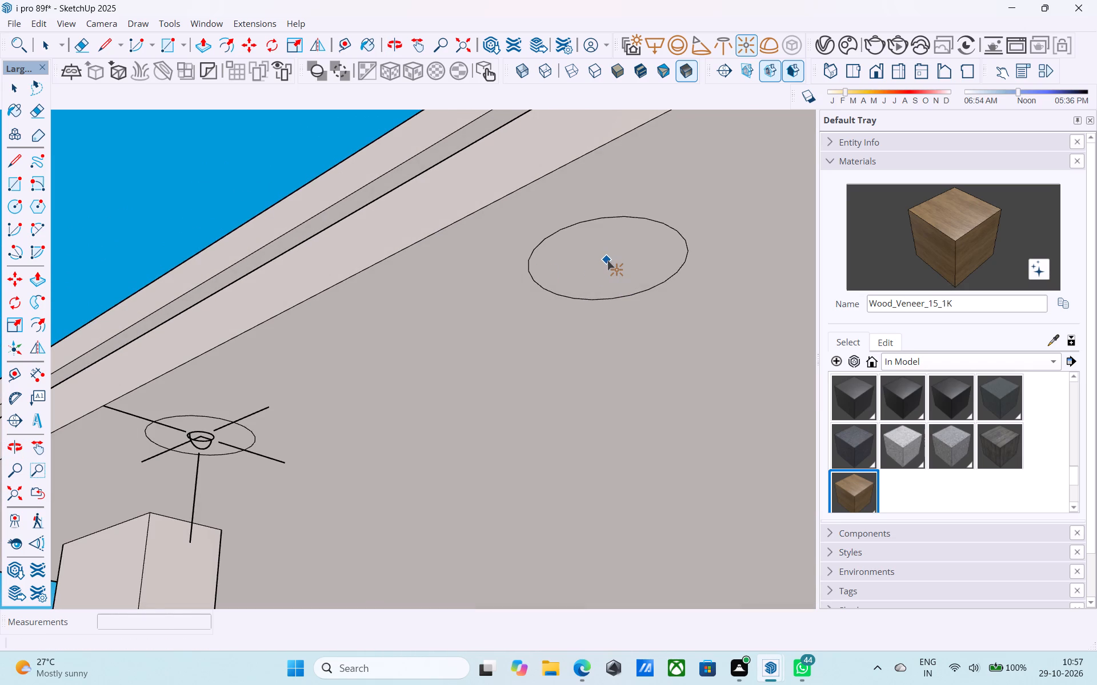
click(606, 263)
Place Omni Lights at the centres of the remaining three circles on that edge, up to the slab's front corner.
scroll(521, 295, down, 13)
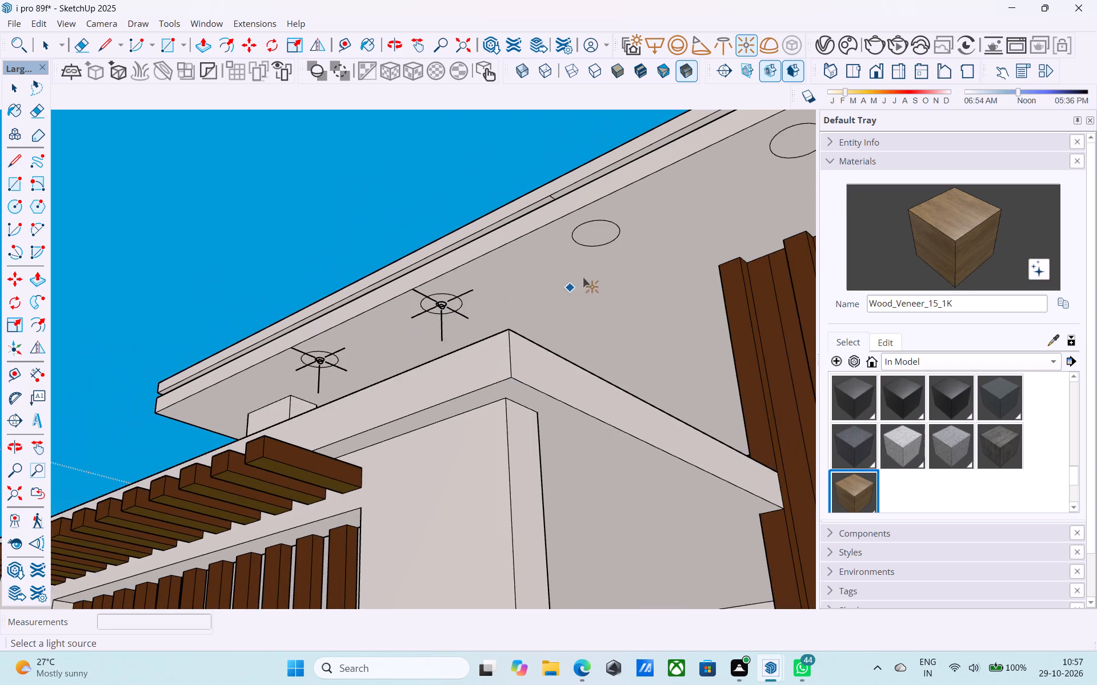
scroll(604, 251, up, 4)
click(591, 226)
scroll(418, 283, down, 5)
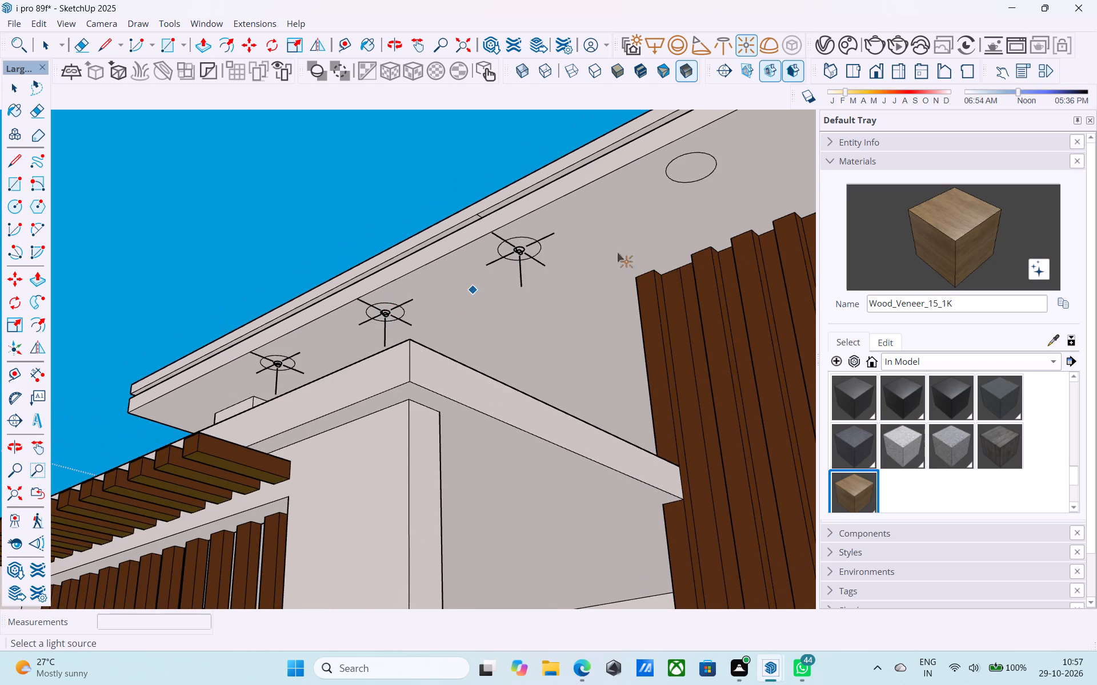
scroll(696, 186, up, 5)
click(690, 160)
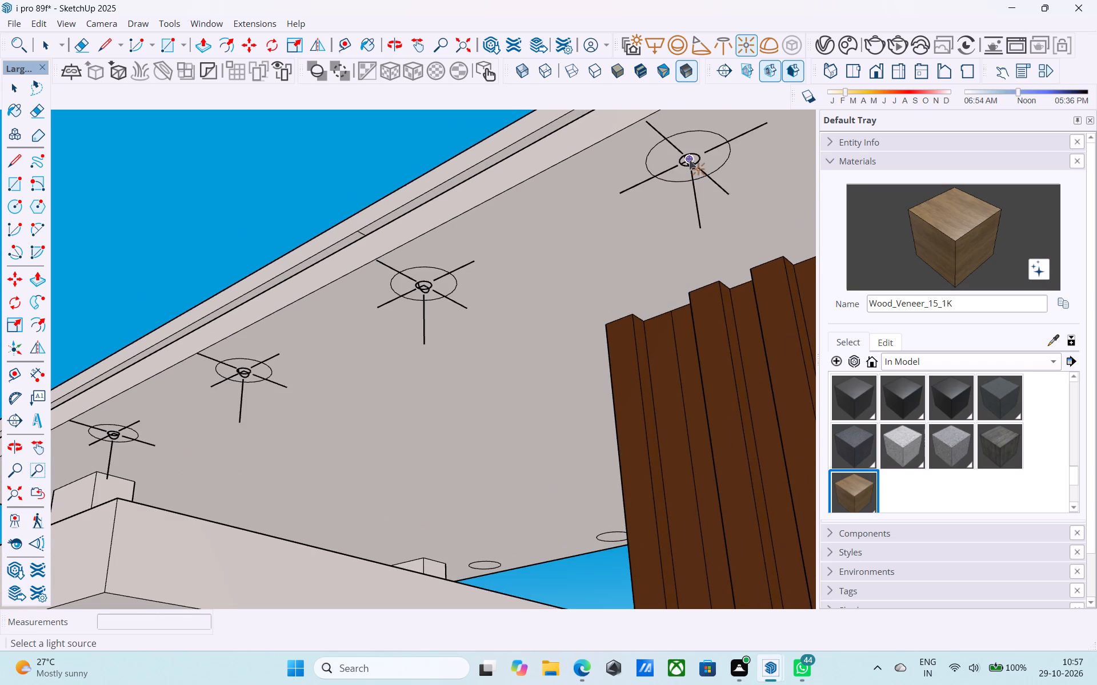
scroll(447, 268, down, 9)
scroll(629, 188, up, 8)
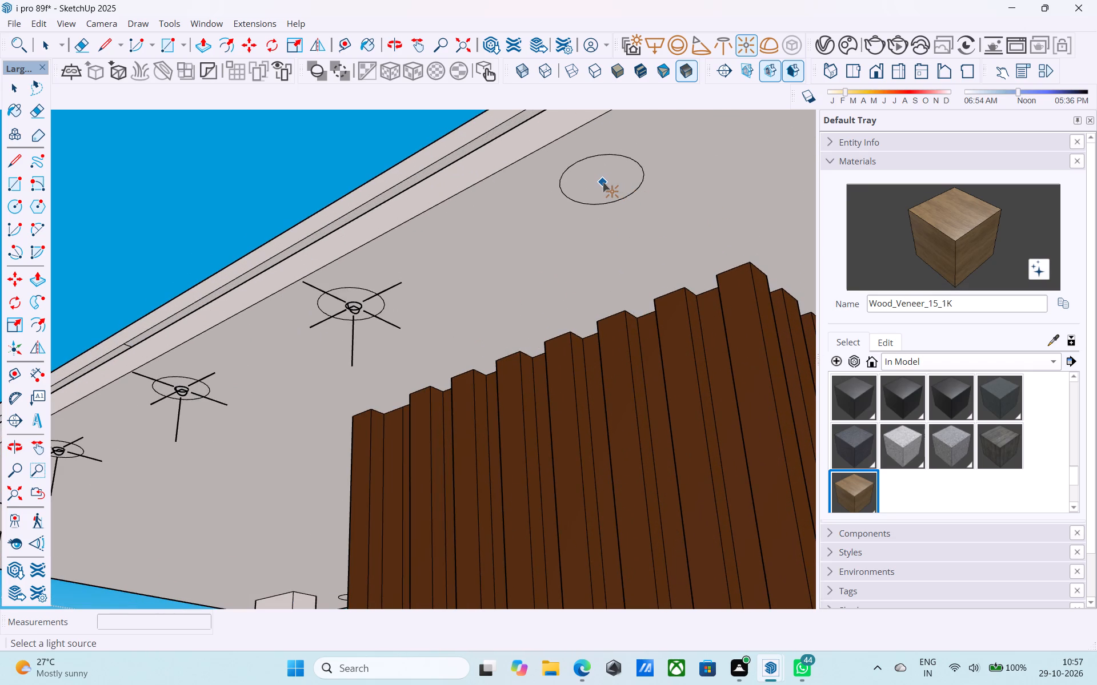
click(602, 181)
scroll(269, 303, down, 9)
scroll(587, 277, up, 5)
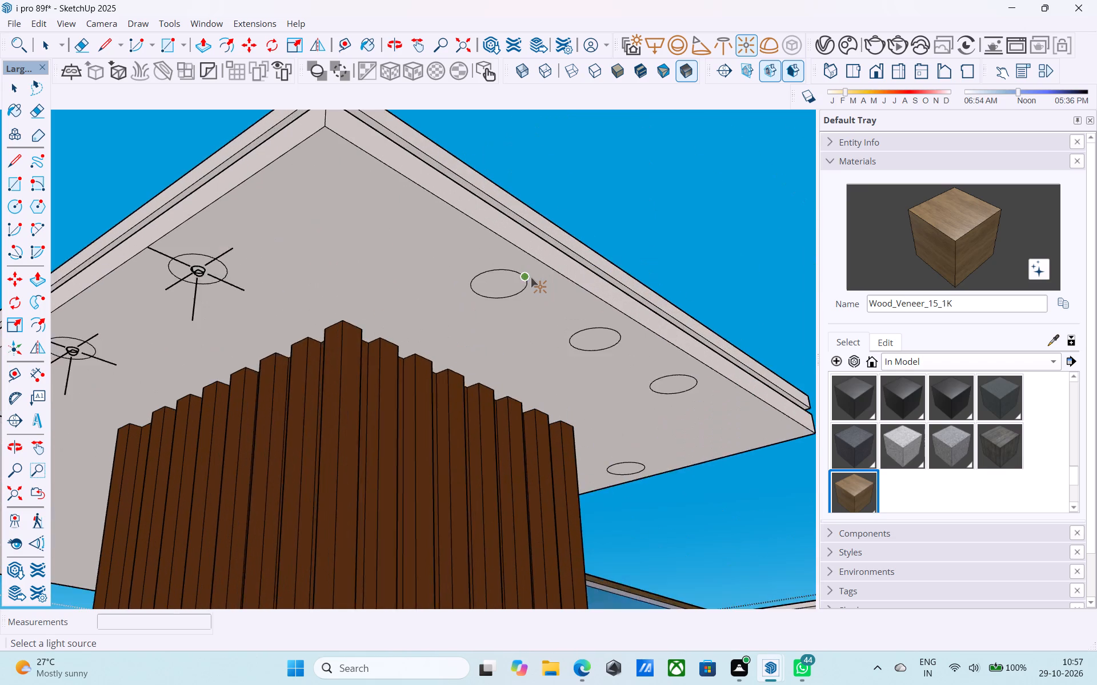
scroll(531, 277, up, 2)
scroll(511, 283, down, 5)
key(space)
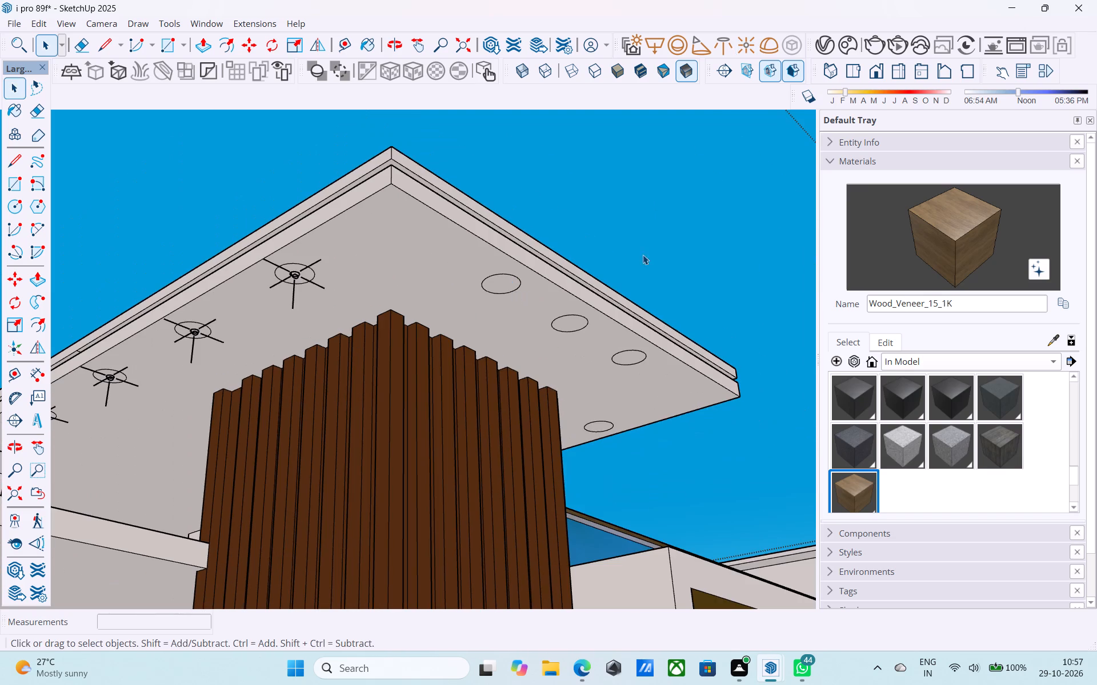
Run a V-Ray test render of the house from a low front-corner view and check the roof slab's ceiling lights.
scroll(699, 245, down, 9)
middle_drag(636, 321, 633, 376)
shift+middle_drag(577, 420, 644, 323)
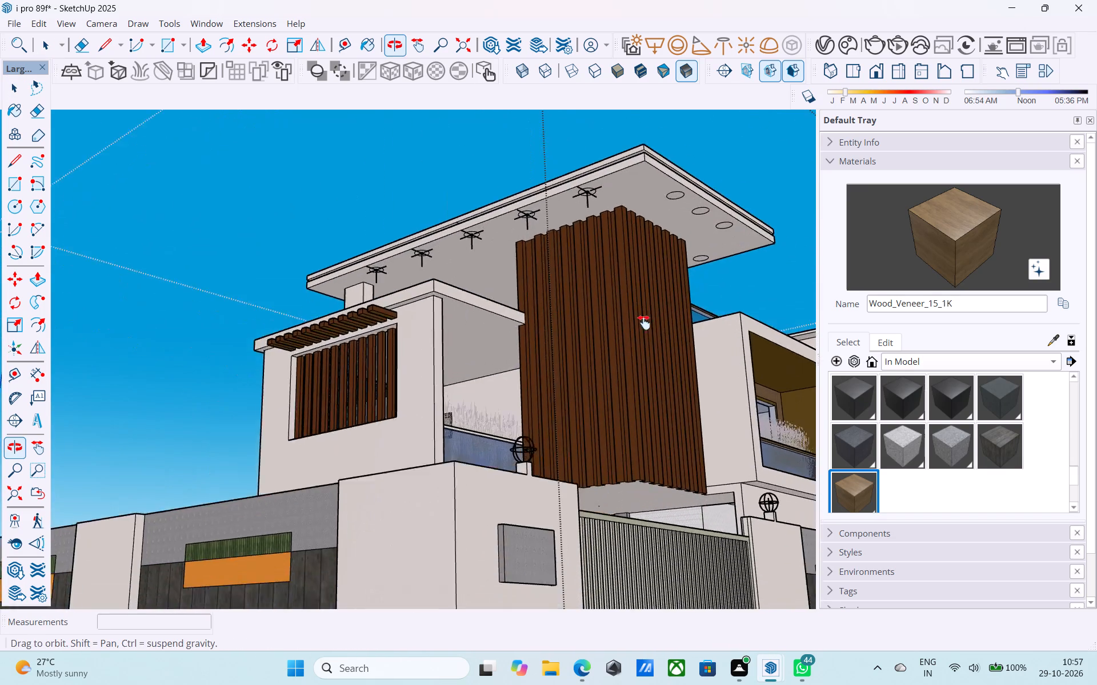
shift+middle_drag(644, 323, 533, 323)
middle_drag(615, 363, 658, 338)
middle_drag(711, 370, 684, 330)
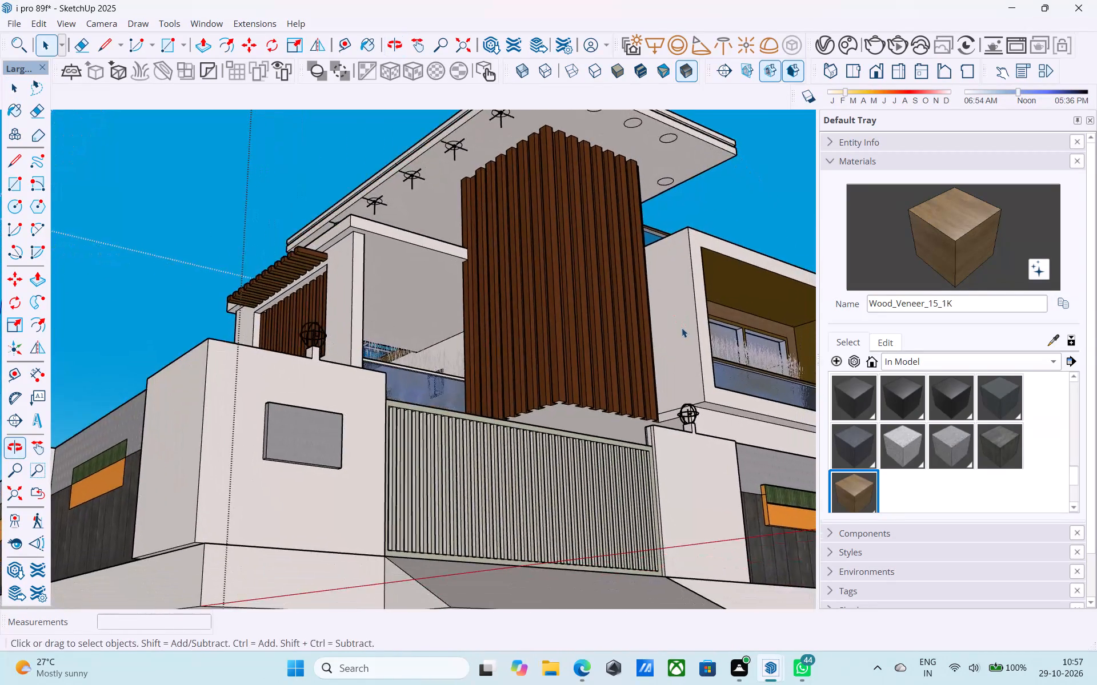
scroll(682, 328, down, 4)
middle_drag(682, 328, 671, 421)
middle_drag(709, 423, 601, 467)
click(747, 197)
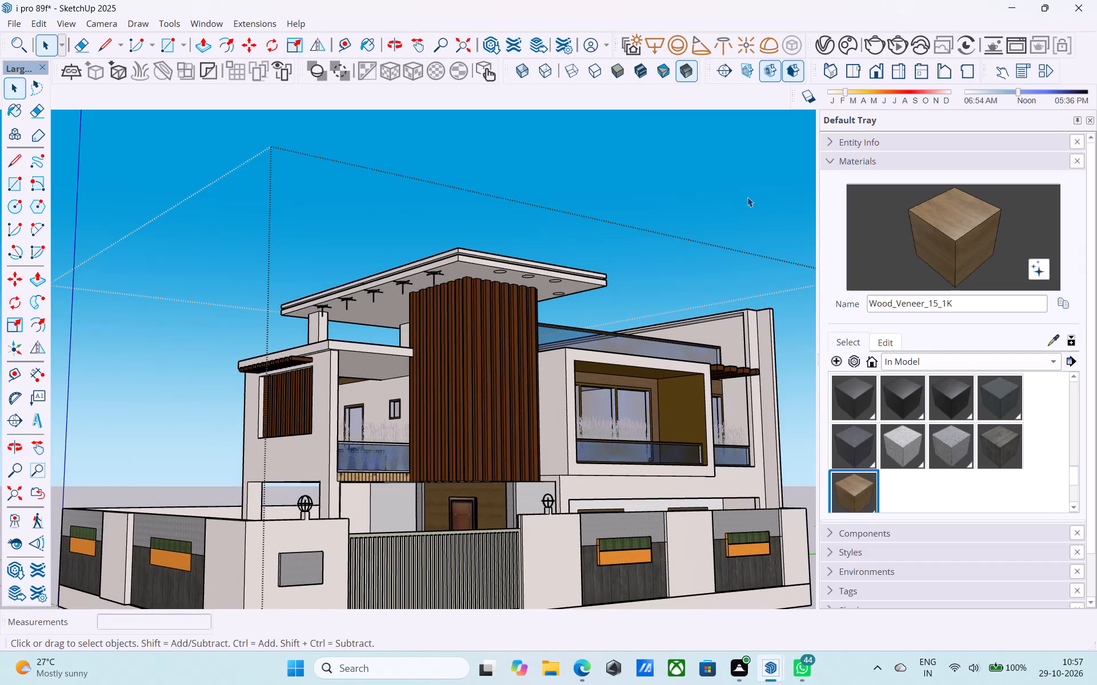
shift+middle_drag(631, 397, 639, 374)
shift+middle_drag(636, 372, 640, 383)
shift+middle_click(639, 398)
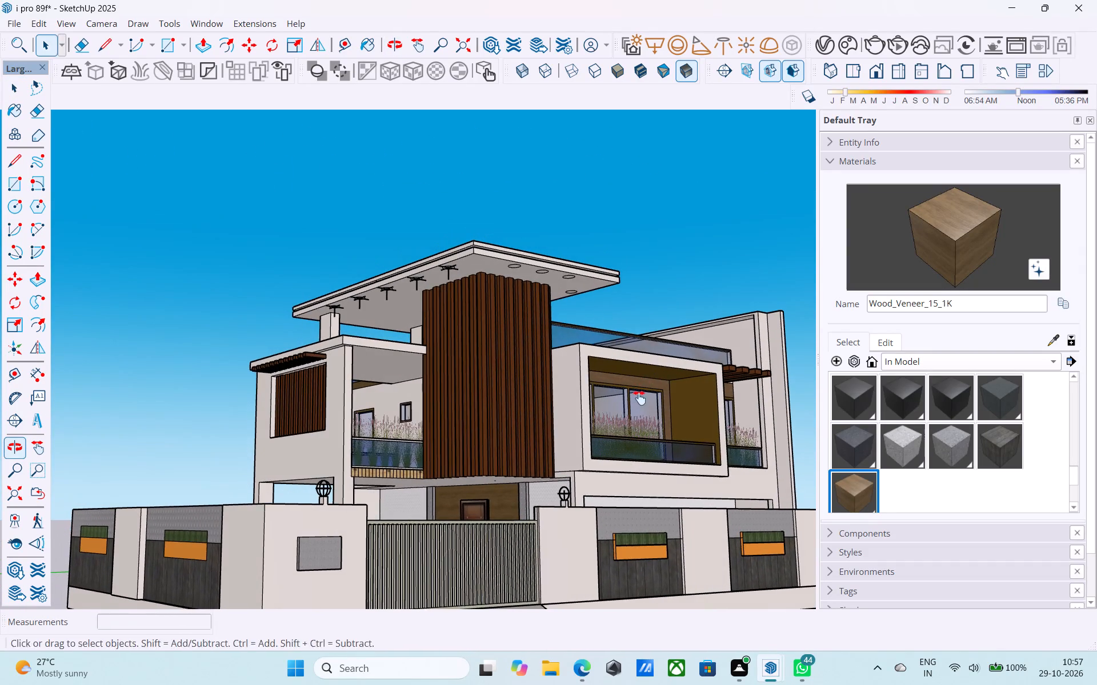
click(866, 54)
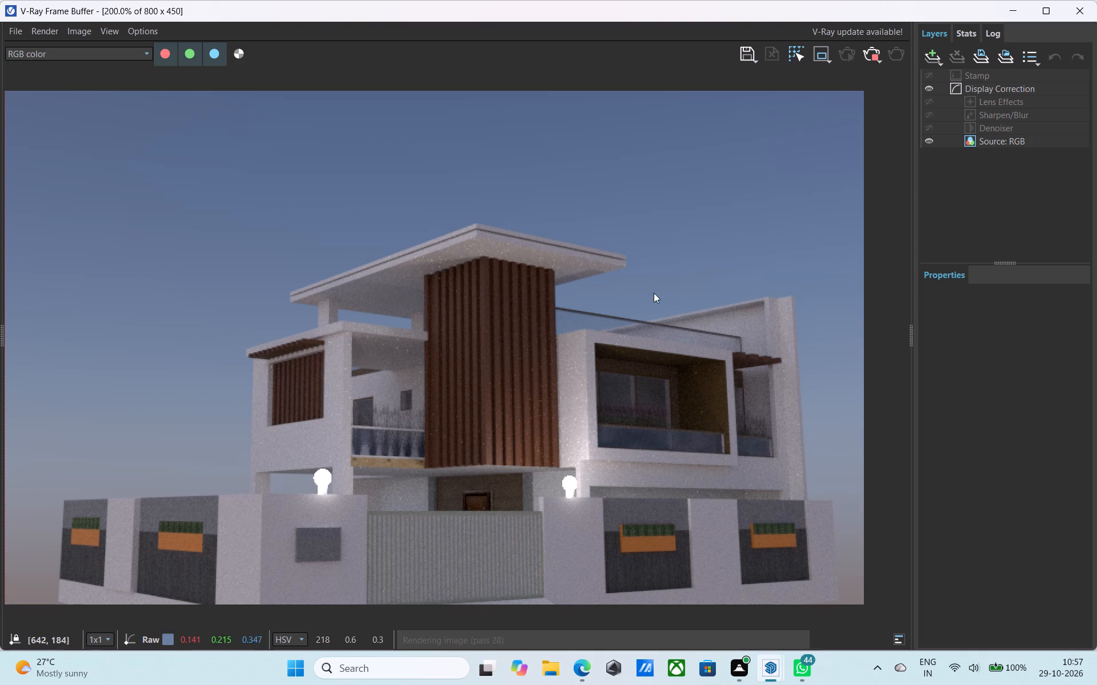
scroll(371, 303, up, 2)
scroll(382, 283, down, 2)
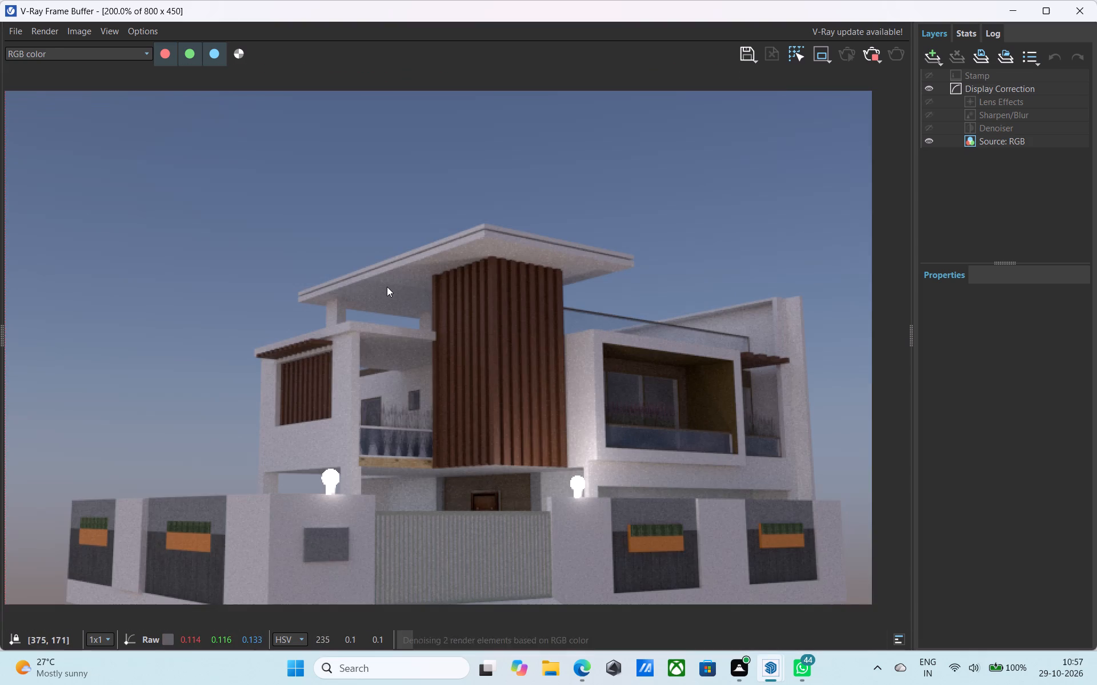
click(1075, 17)
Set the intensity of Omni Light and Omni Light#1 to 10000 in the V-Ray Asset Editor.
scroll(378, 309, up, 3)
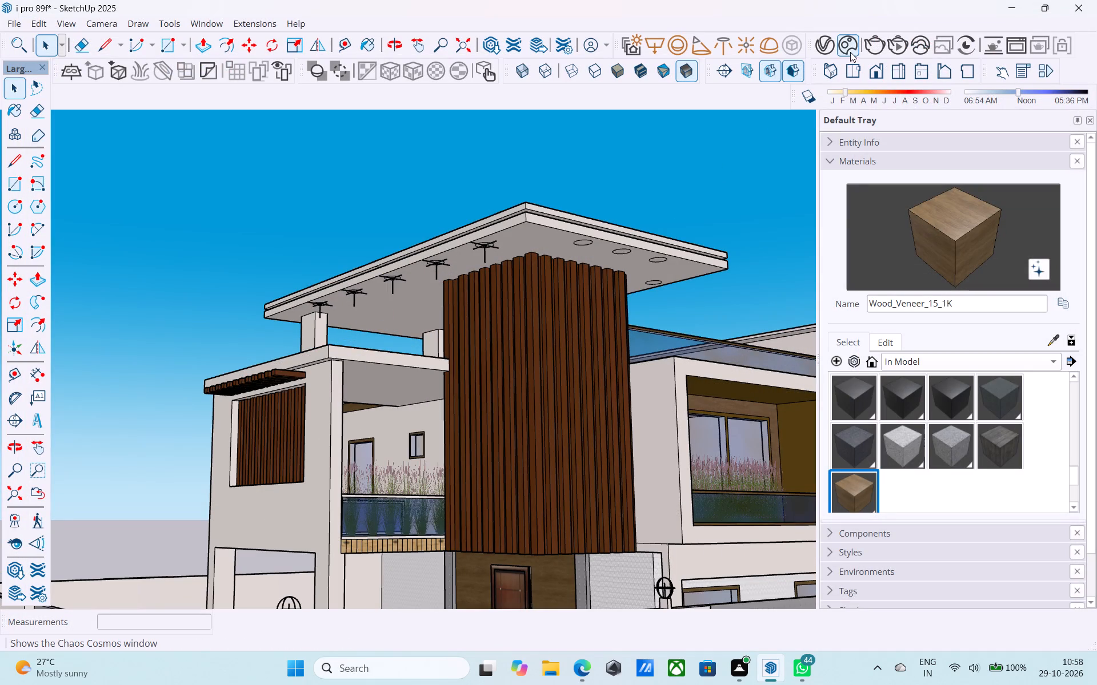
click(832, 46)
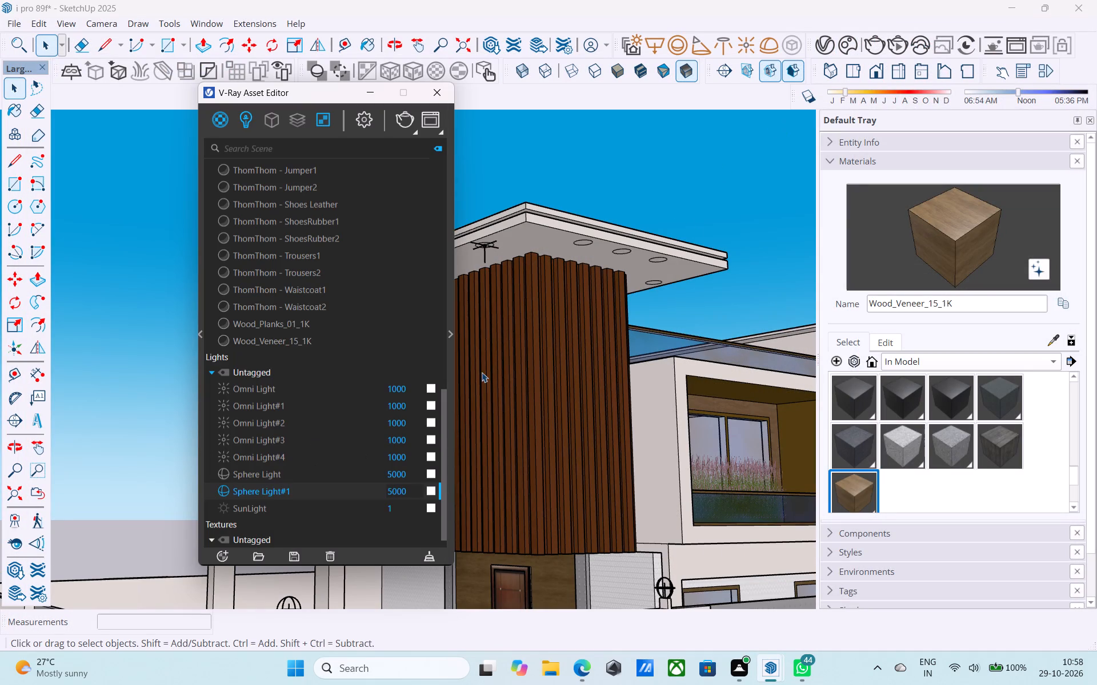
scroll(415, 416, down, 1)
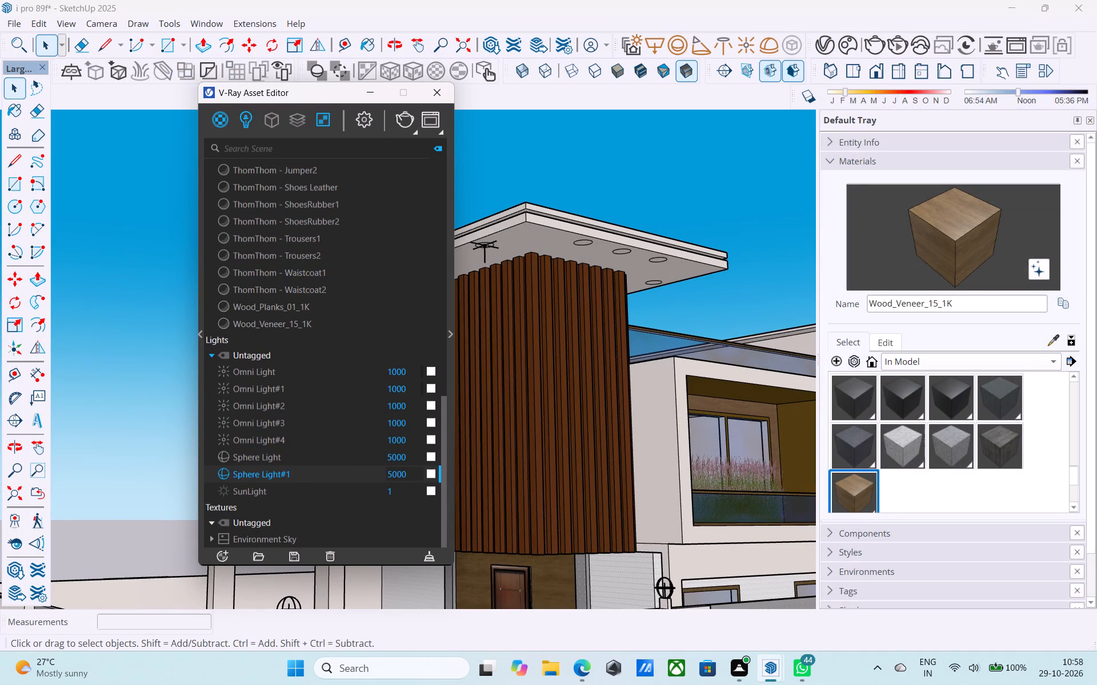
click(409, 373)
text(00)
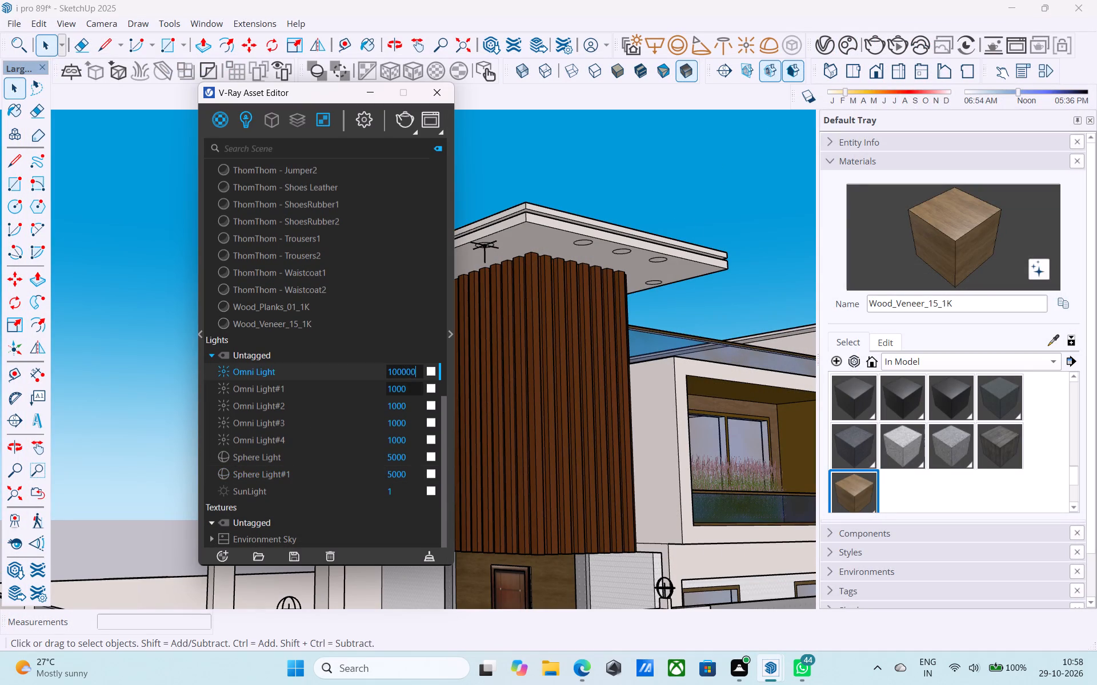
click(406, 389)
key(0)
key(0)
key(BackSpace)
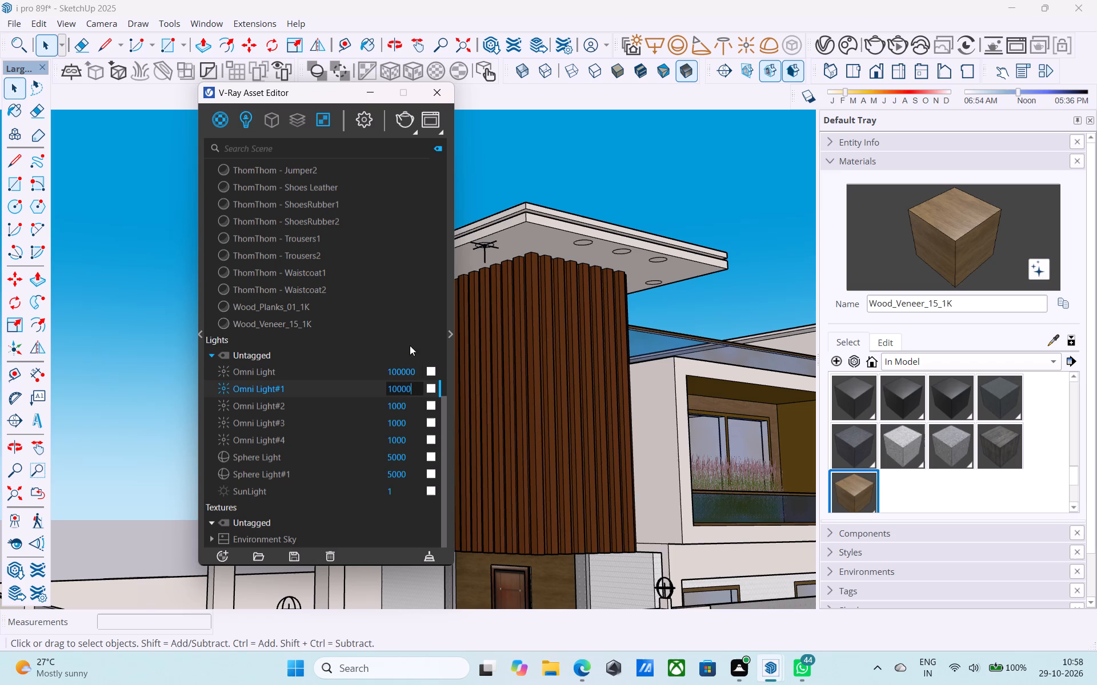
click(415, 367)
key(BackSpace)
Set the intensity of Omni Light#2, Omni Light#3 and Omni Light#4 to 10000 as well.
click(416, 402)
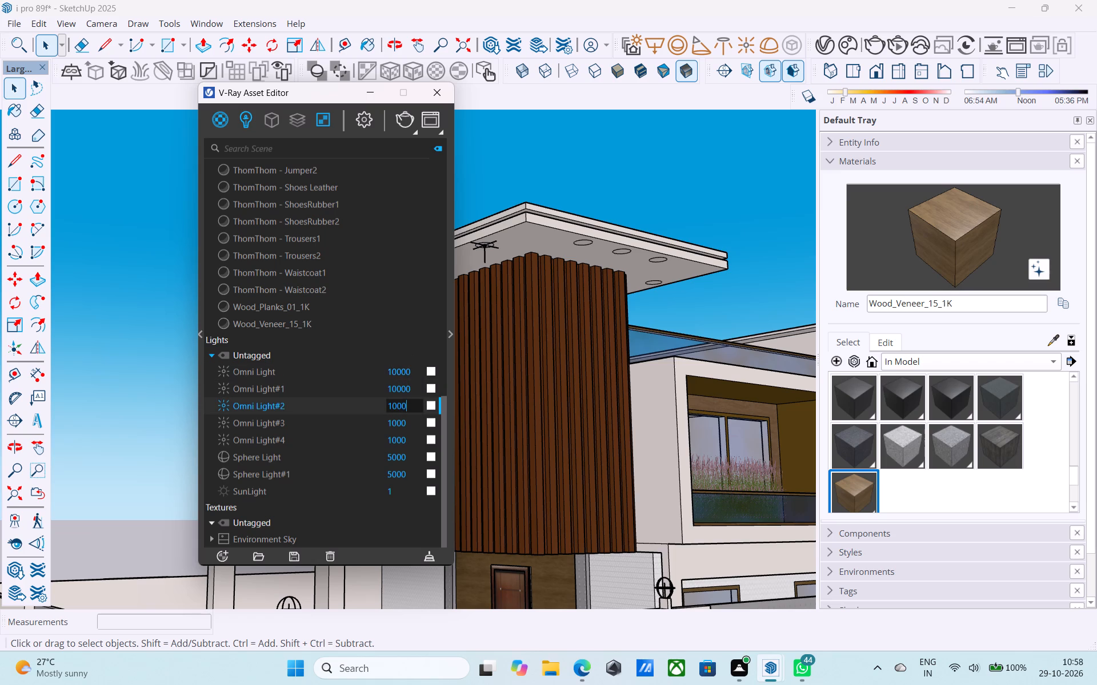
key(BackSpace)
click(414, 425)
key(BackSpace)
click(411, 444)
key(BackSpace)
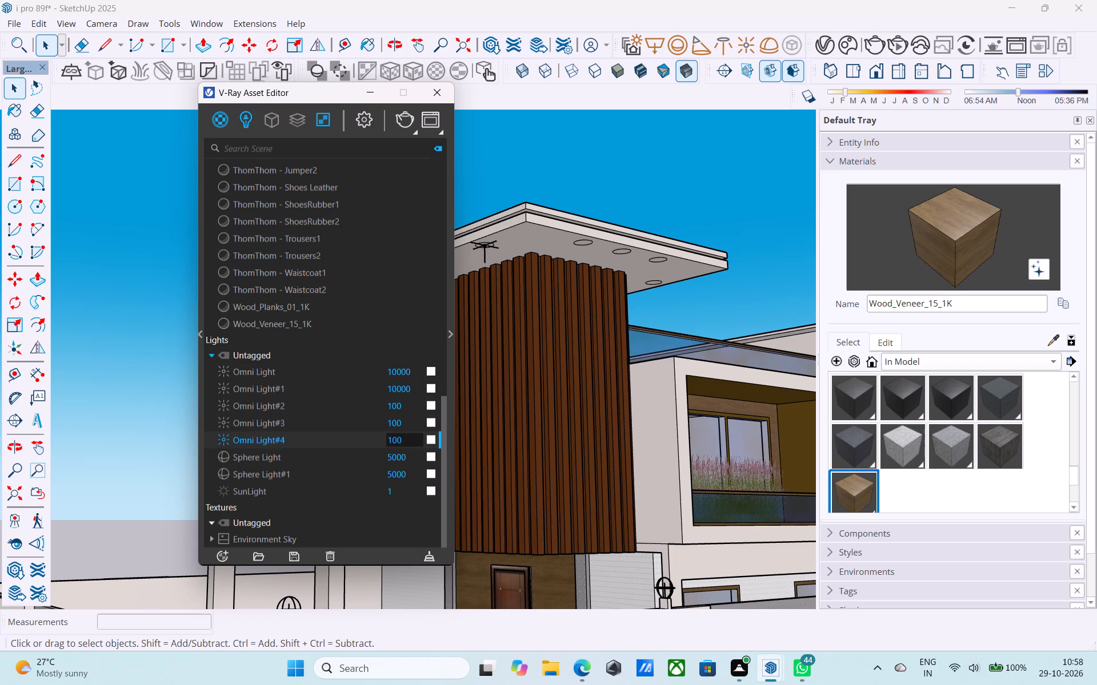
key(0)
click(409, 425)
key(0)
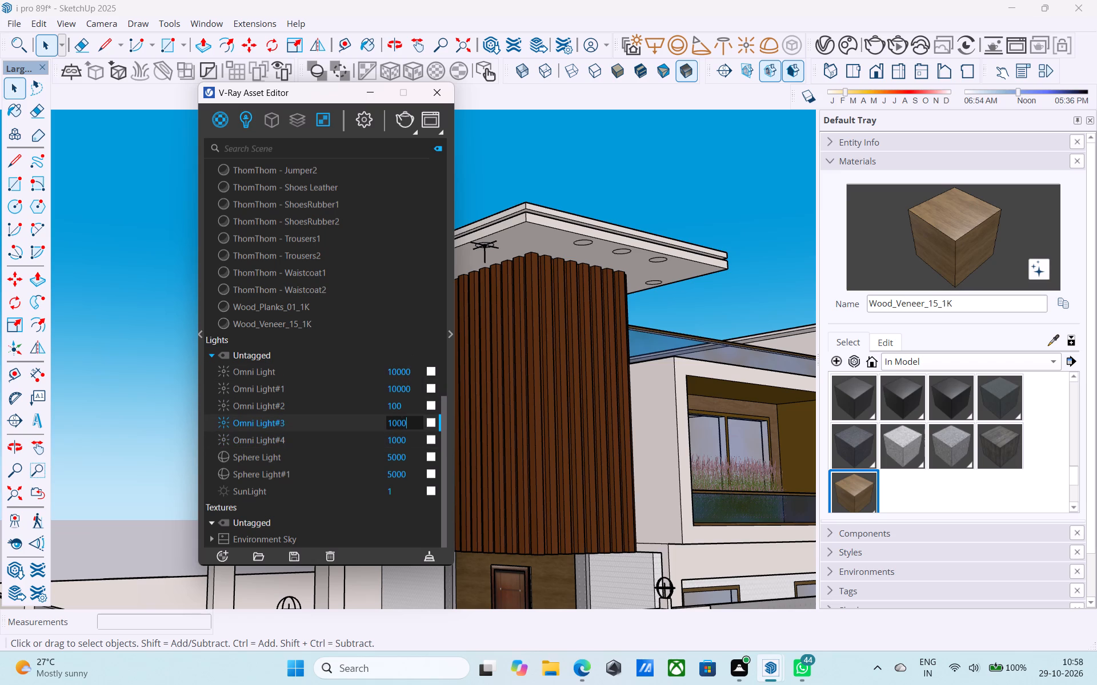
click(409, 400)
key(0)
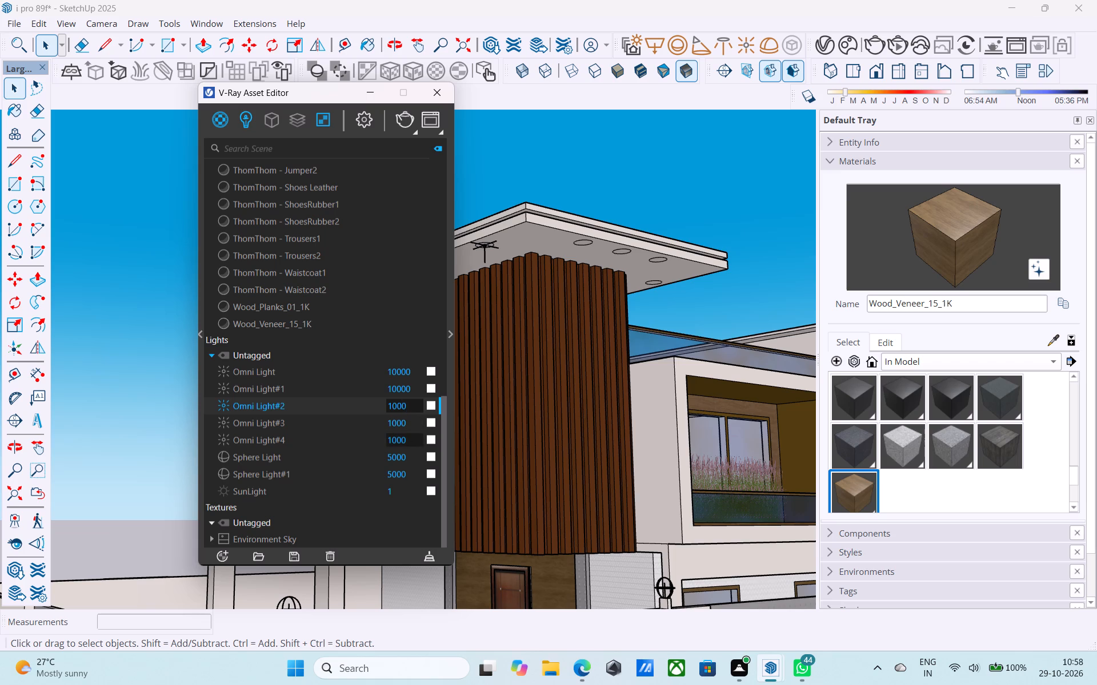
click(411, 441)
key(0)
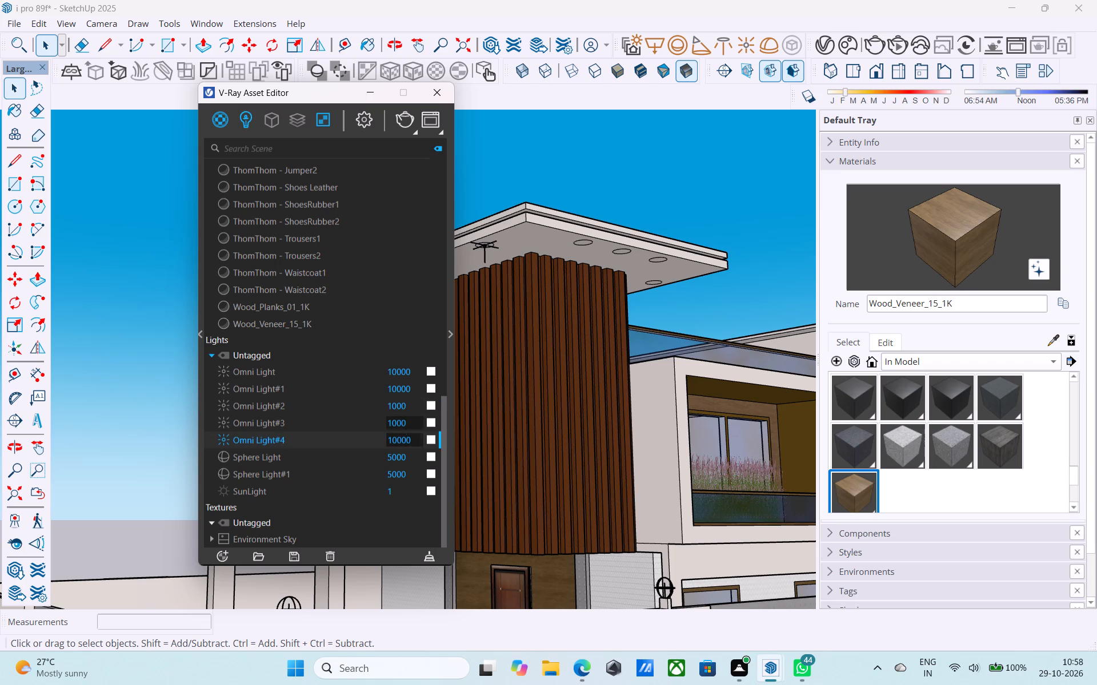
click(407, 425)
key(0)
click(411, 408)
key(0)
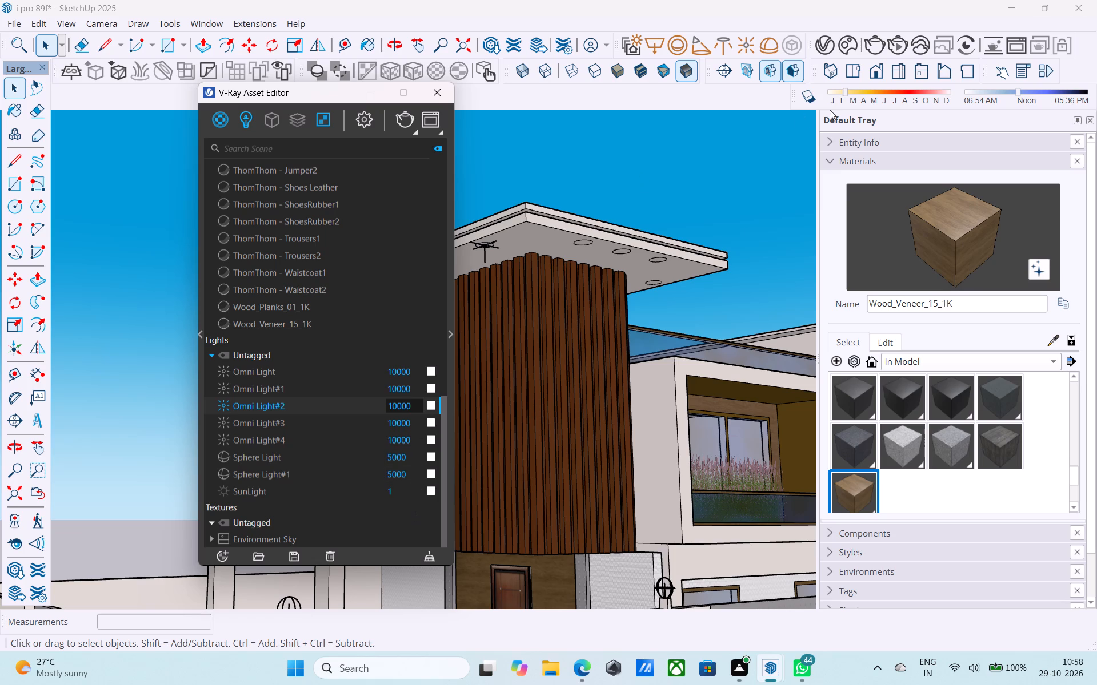
Reframe the whole house and compound wall from a low front-corner view and start another V-Ray render.
scroll(807, 132, down, 4)
scroll(623, 309, down, 1)
middle_drag(616, 317, 616, 373)
scroll(619, 372, down, 2)
middle_drag(619, 372, 583, 358)
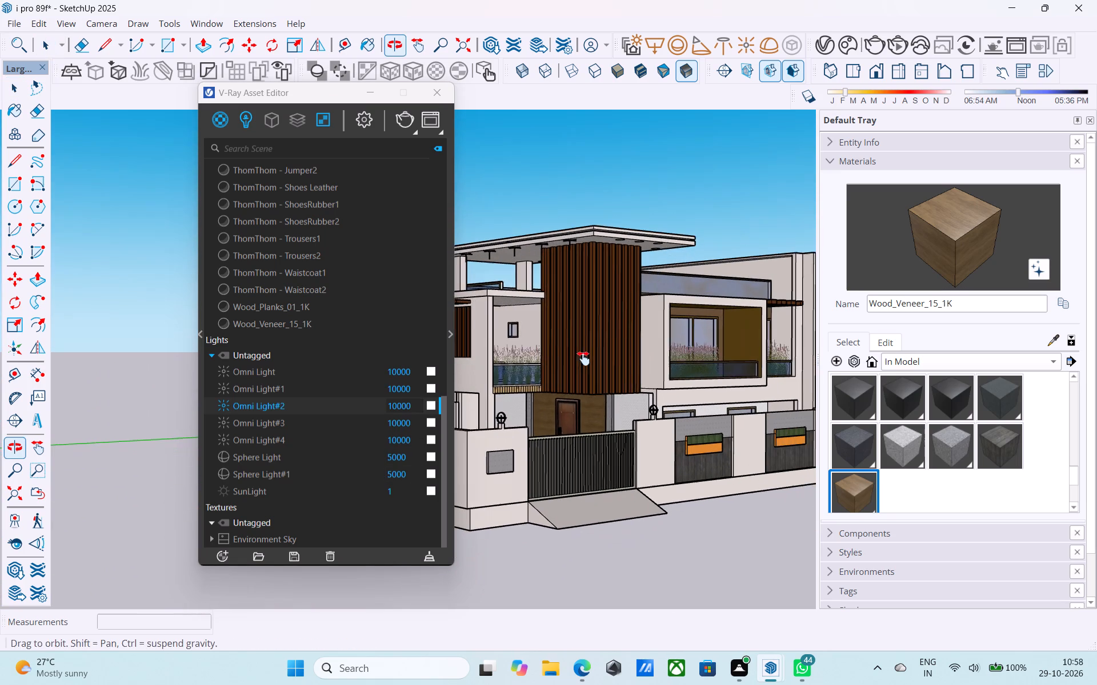
middle_drag(583, 358, 587, 360)
click(435, 94)
middle_drag(546, 246, 437, 247)
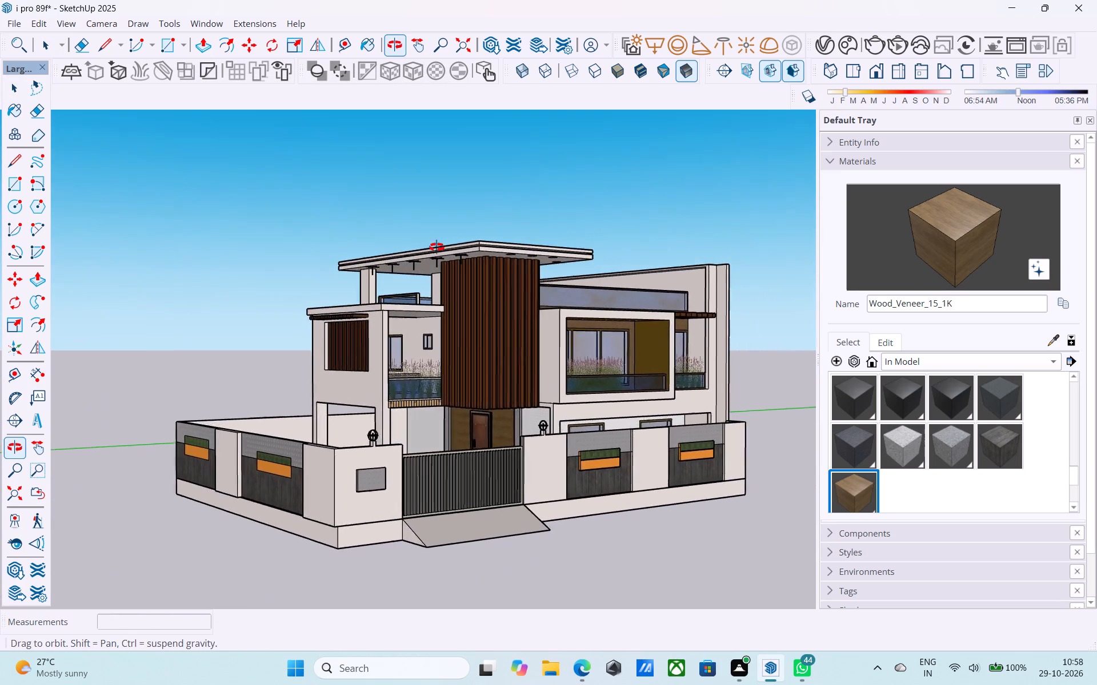
middle_drag(437, 247, 443, 224)
scroll(487, 257, up, 3)
shift+middle_drag(511, 287, 527, 273)
scroll(535, 275, down, 1)
middle_drag(535, 275, 513, 277)
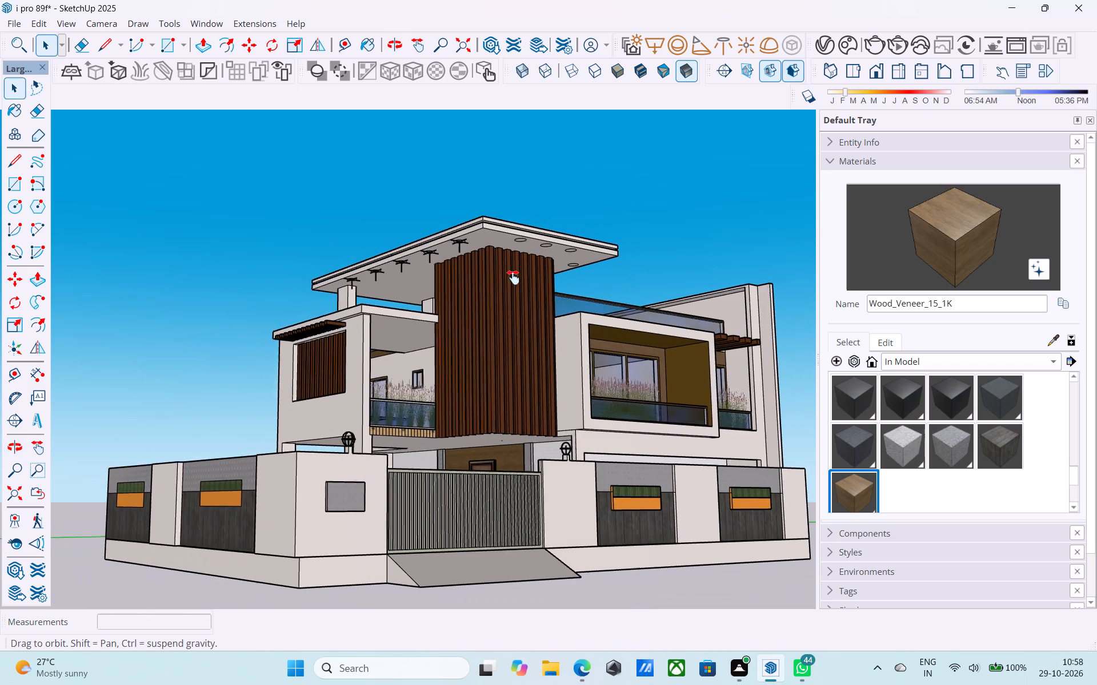
middle_drag(513, 277, 508, 277)
click(873, 52)
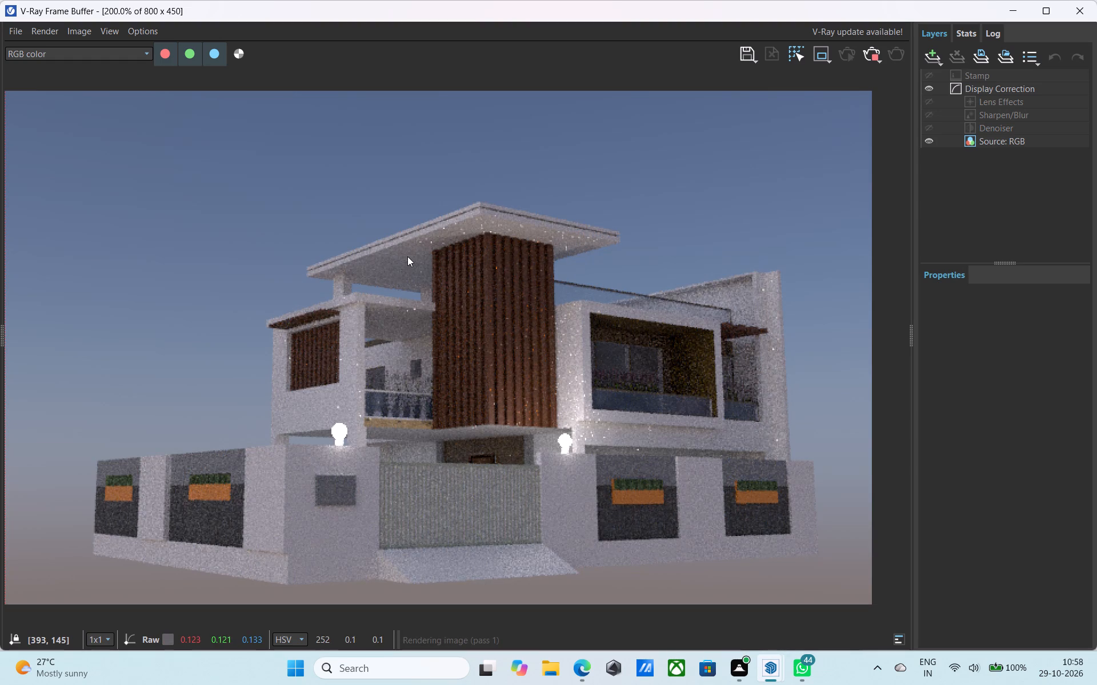
Examine the roof slab's underside in the render for the effect of the Omni Lights, and close the render window.
scroll(407, 256, up, 1)
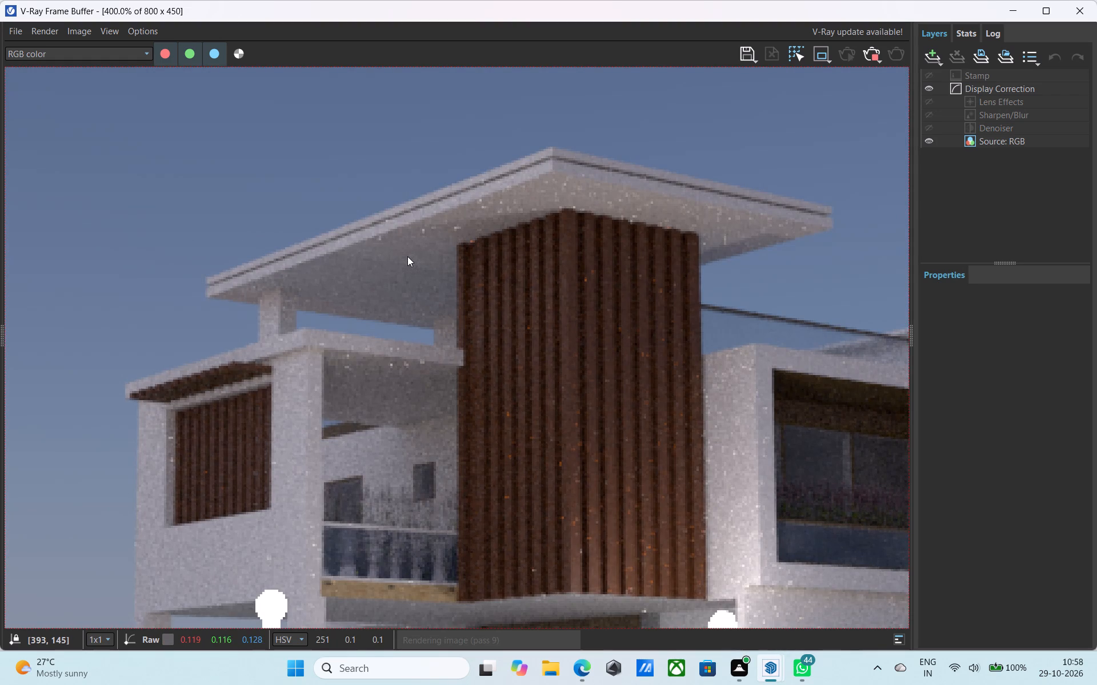
scroll(407, 256, down, 1)
scroll(421, 247, up, 2)
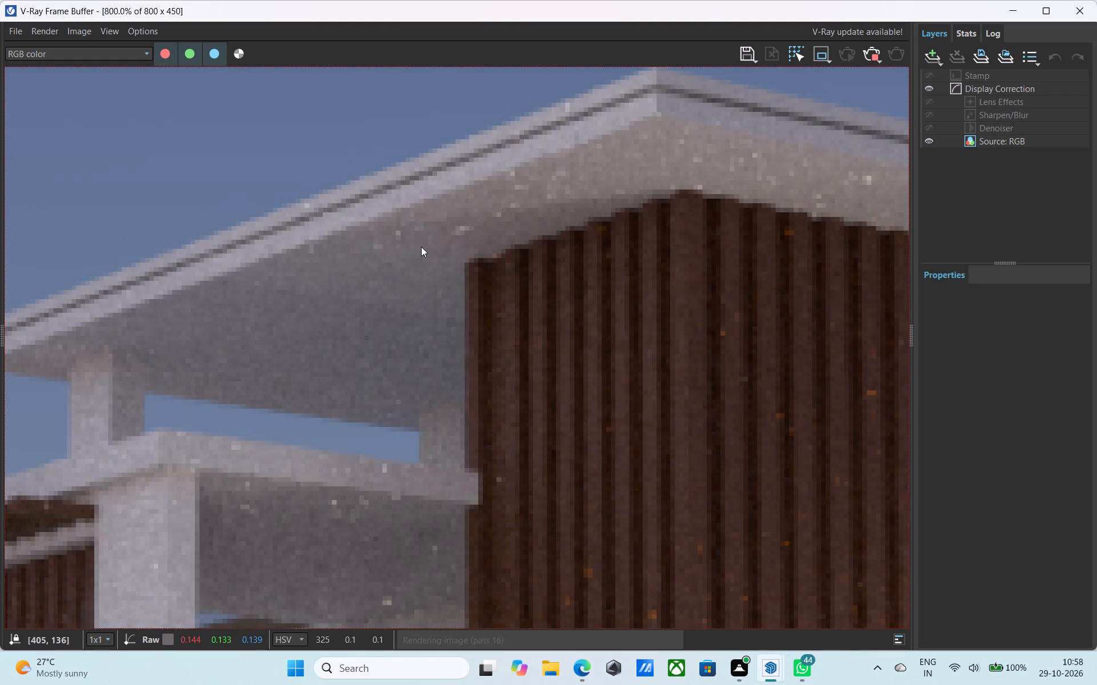
scroll(459, 236, up, 2)
scroll(459, 236, down, 3)
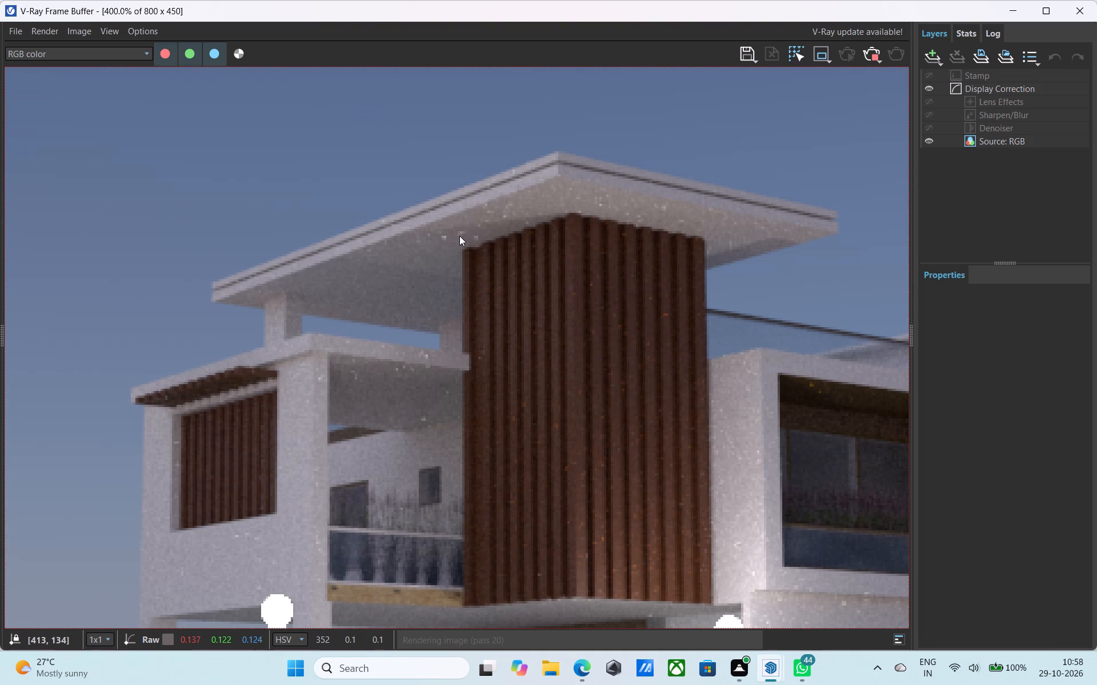
scroll(459, 236, down, 2)
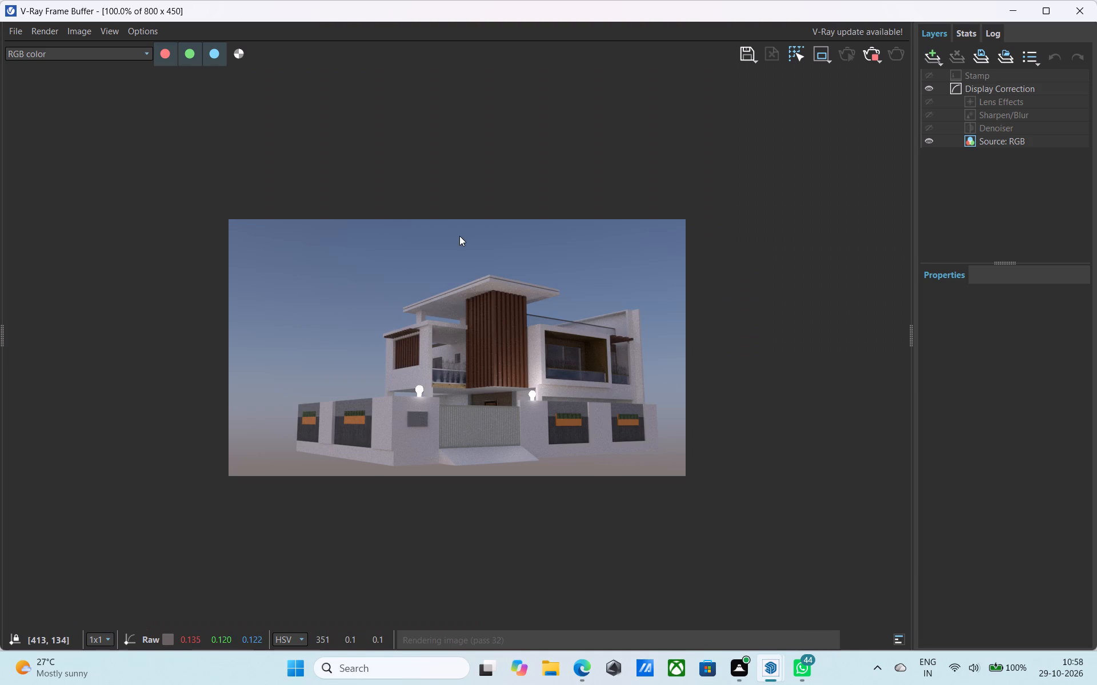
scroll(522, 446, up, 1)
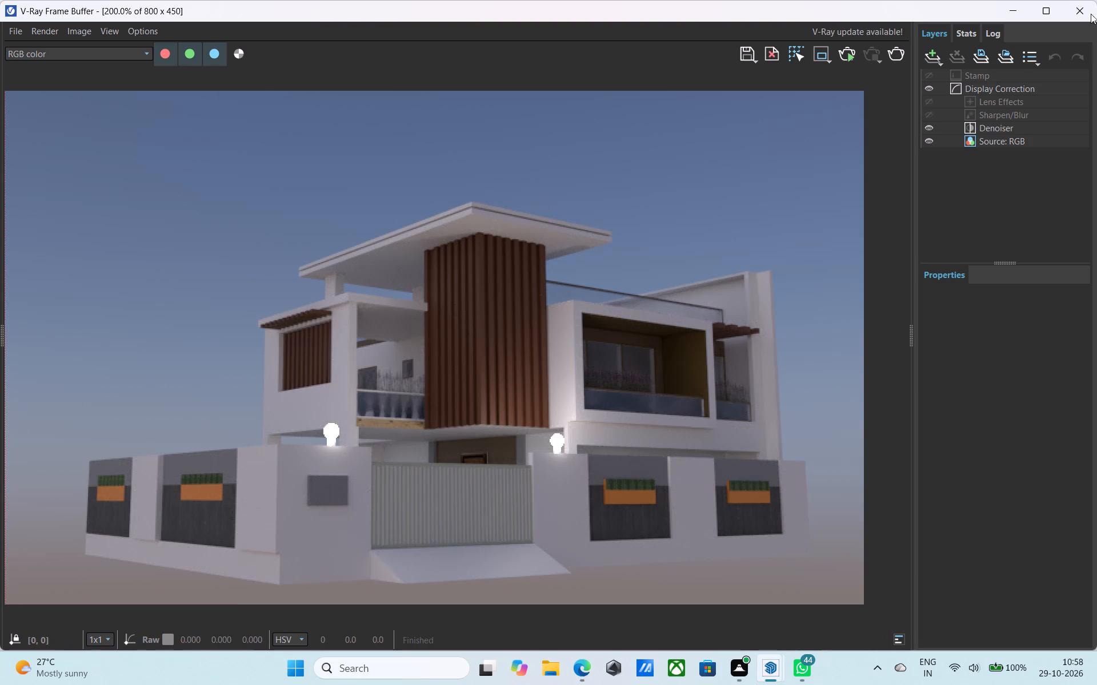
click(1075, 2)
Open the house group and delete the two Omni Lights nearest the roof slab's front corner.
middle_drag(721, 153, 714, 167)
scroll(414, 259, up, 8)
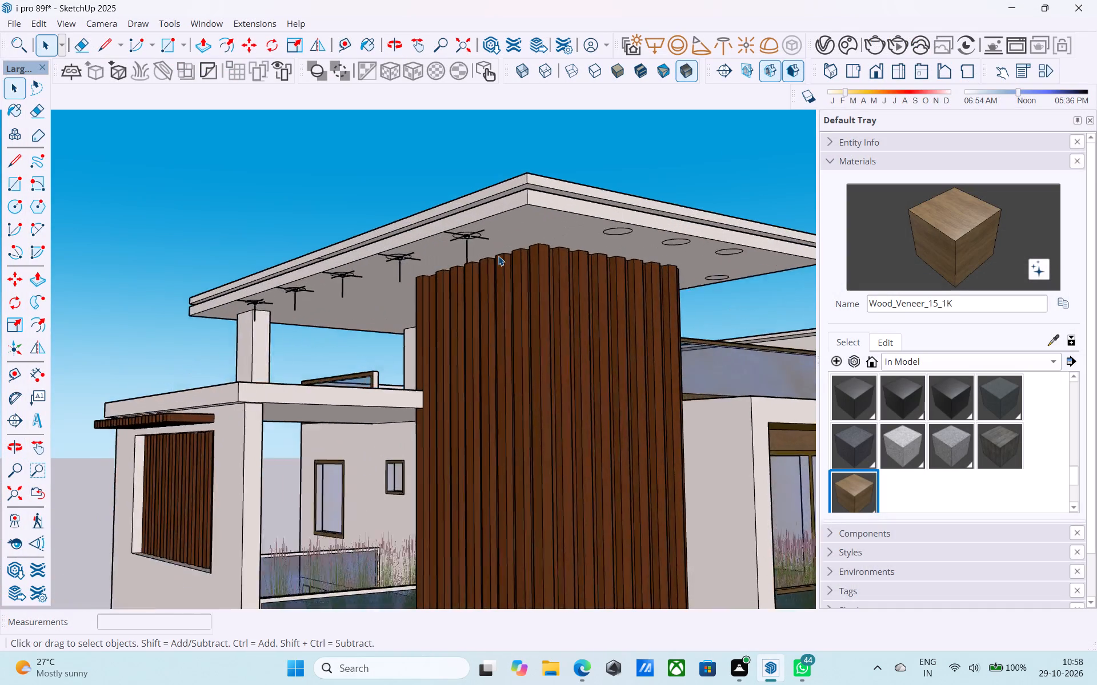
scroll(498, 256, up, 10)
click(419, 225)
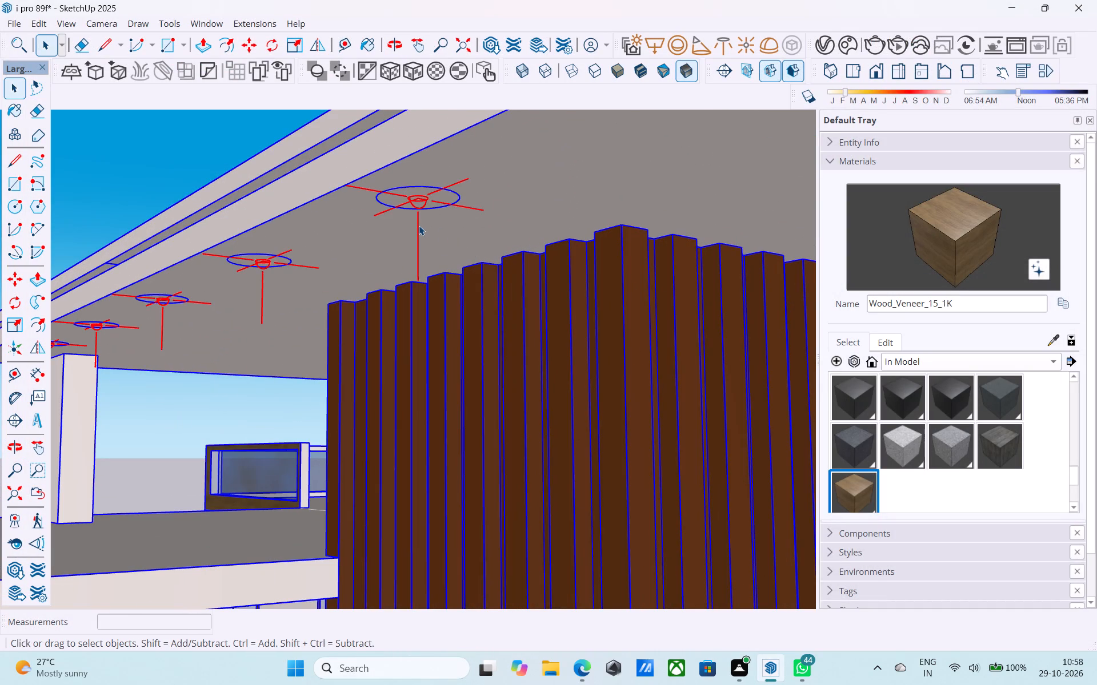
double_click(419, 225)
click(419, 223)
key(Delete)
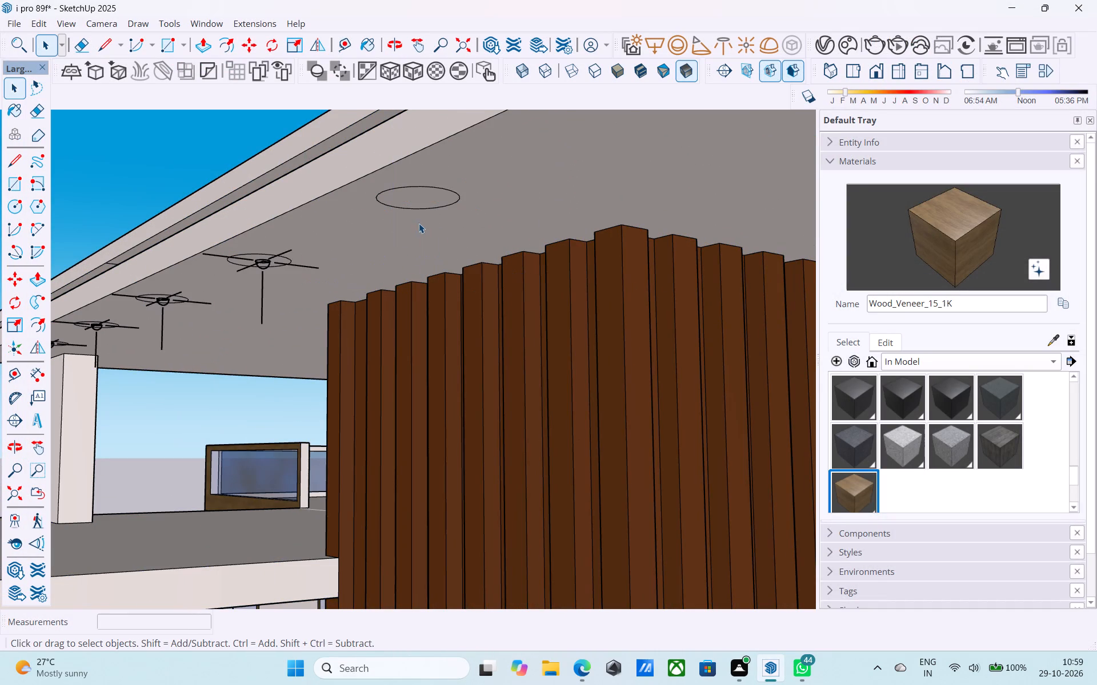
click(269, 261)
key(Delete)
Delete the remaining three Omni Lights along the same slab edge, from the roof column towards the front corner, keeping the circles.
scroll(280, 261, down, 4)
middle_drag(298, 263, 620, 184)
scroll(654, 169, down, 7)
scroll(163, 219, up, 6)
click(178, 203)
key(Delete)
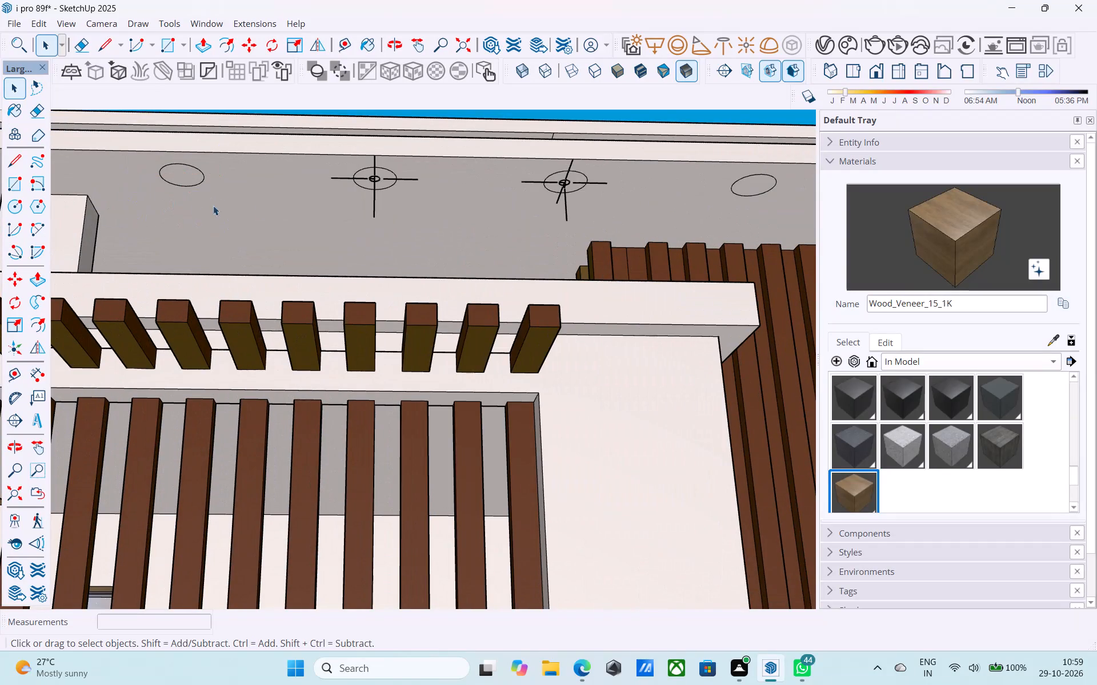
click(375, 203)
key(Delete)
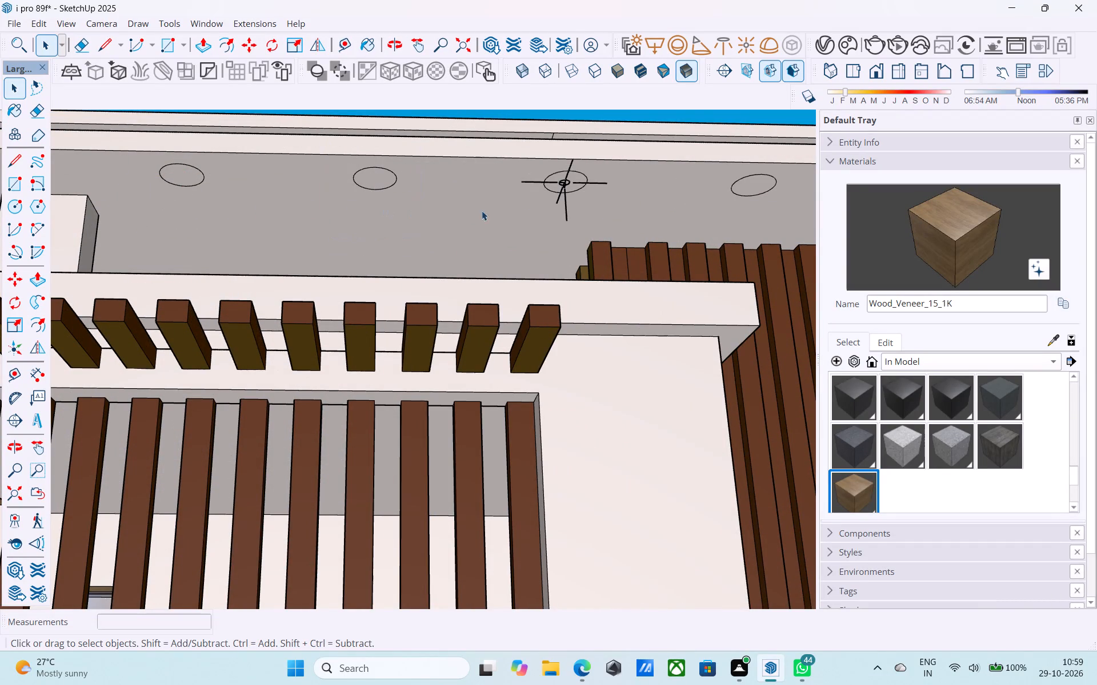
click(564, 205)
key(Delete)
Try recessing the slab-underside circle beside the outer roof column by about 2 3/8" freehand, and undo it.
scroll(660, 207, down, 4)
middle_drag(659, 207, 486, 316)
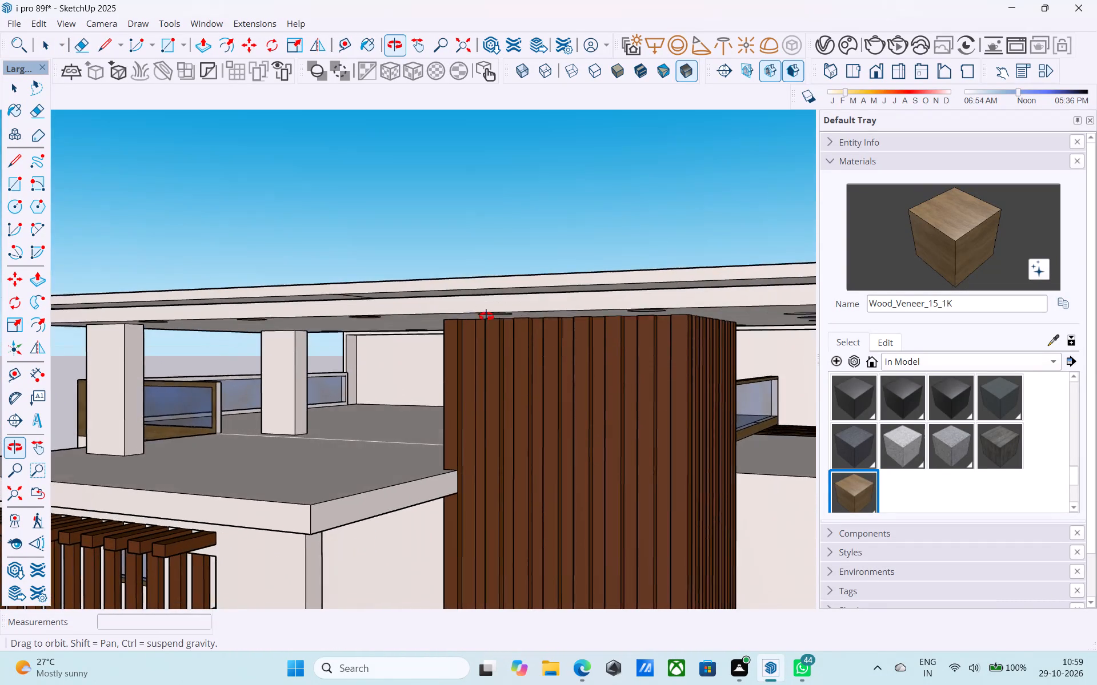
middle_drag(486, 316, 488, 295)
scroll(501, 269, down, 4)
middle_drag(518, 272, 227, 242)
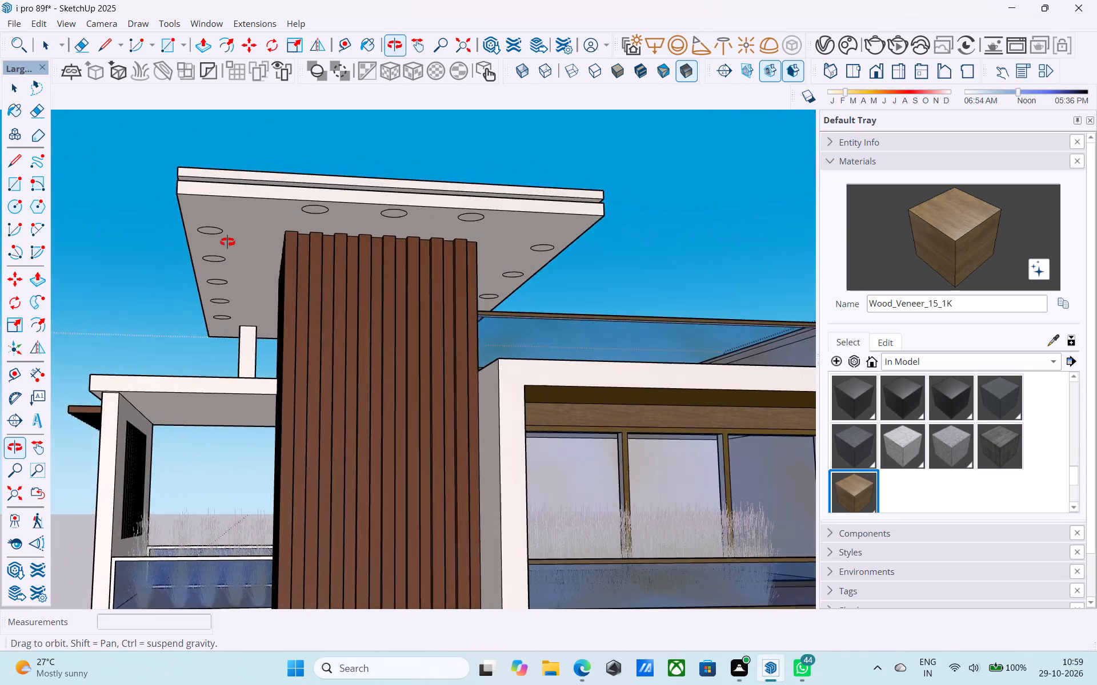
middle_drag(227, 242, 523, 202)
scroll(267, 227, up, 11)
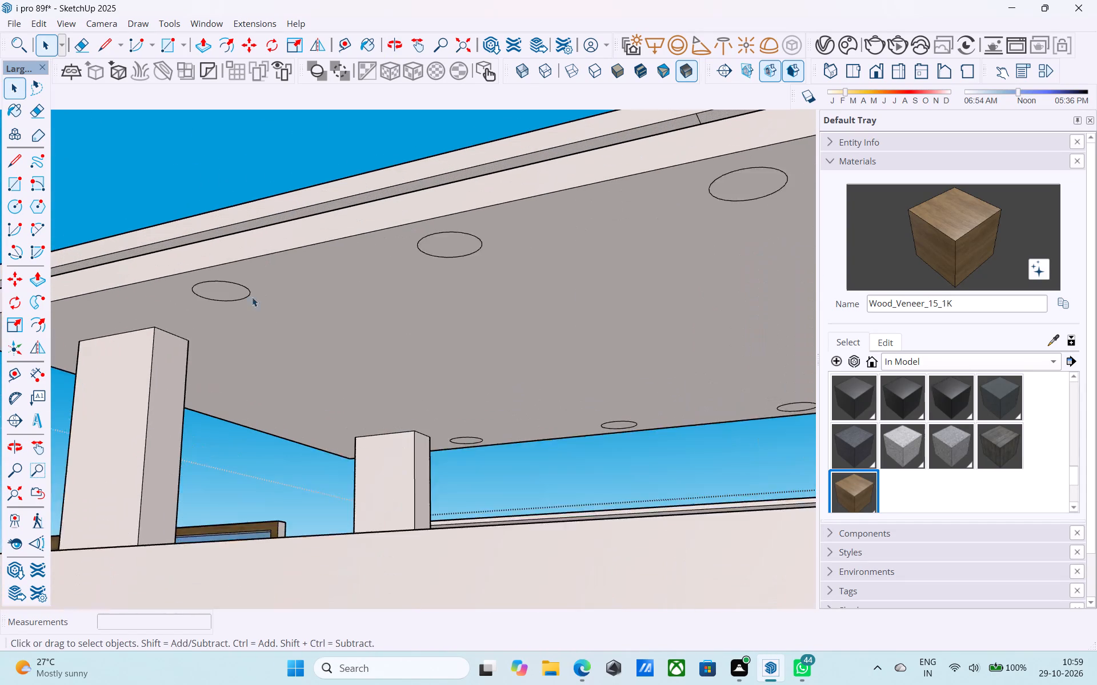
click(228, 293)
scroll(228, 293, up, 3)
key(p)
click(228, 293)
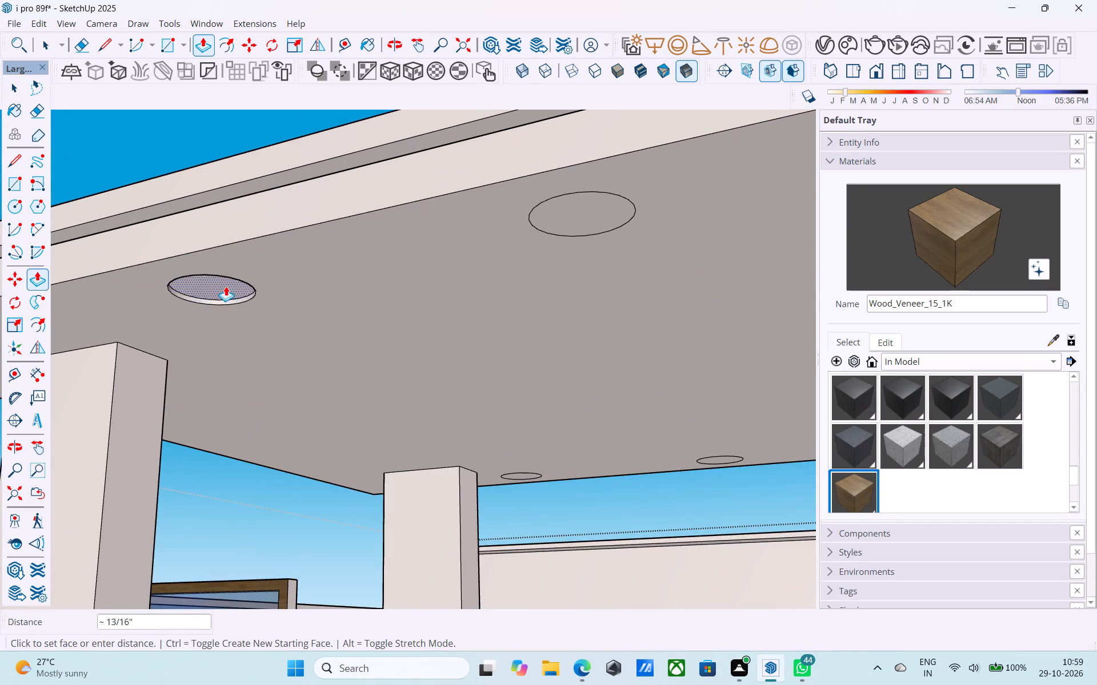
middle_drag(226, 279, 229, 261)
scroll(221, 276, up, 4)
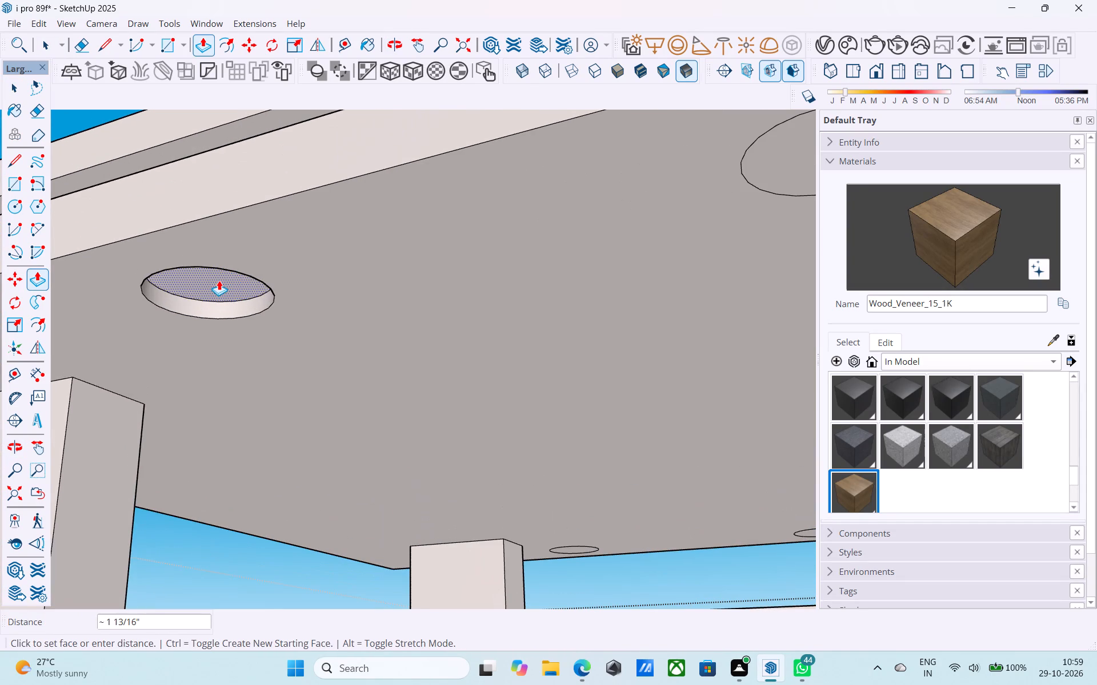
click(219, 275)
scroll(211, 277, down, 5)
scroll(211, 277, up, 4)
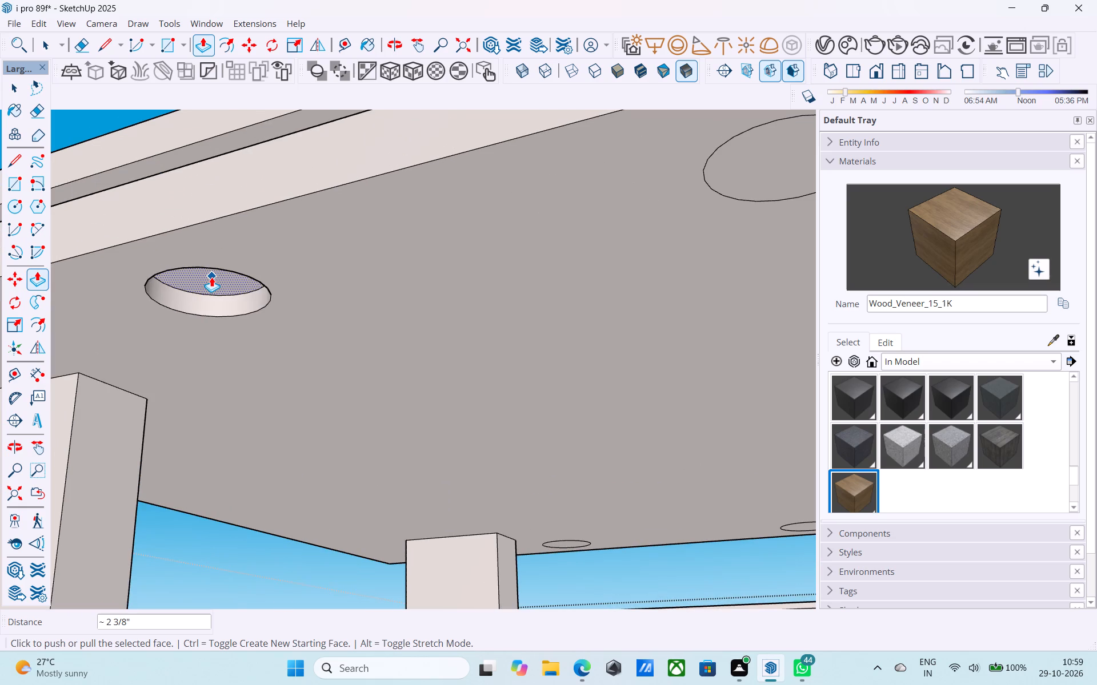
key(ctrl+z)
Push the circle beside the outer roof column 3" up into the roof slab.
click(208, 288)
key(3)
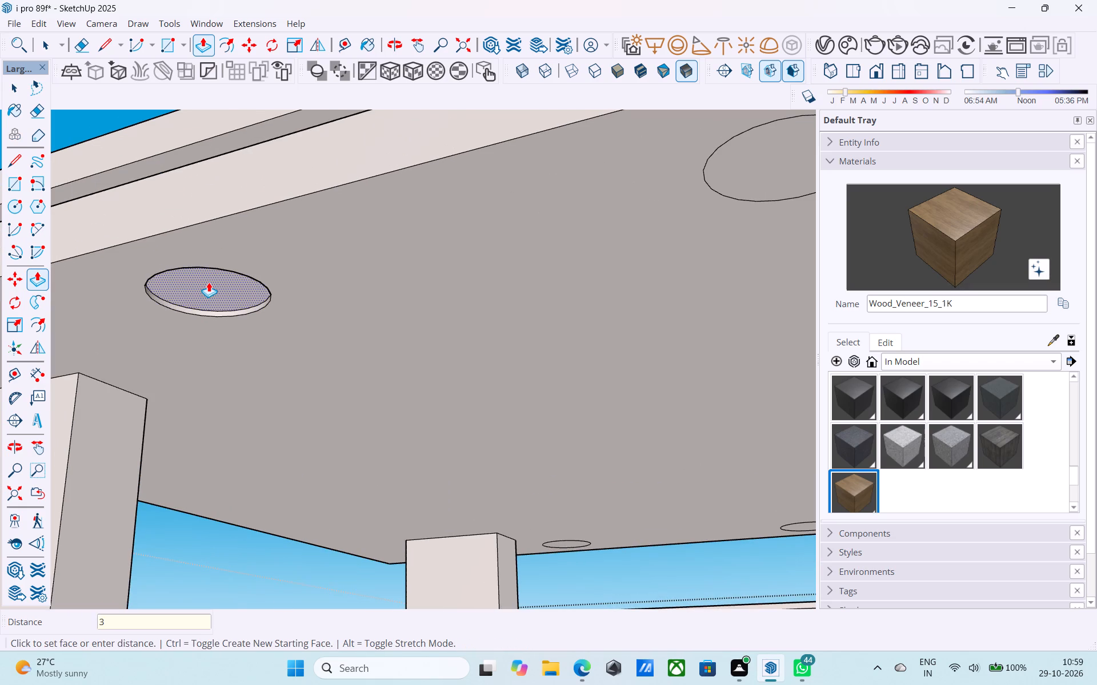
key(shift+quotedbl)
key(Return)
scroll(210, 279, down, 9)
Repeat the 3" recess on the other four circles along the same slab edge, up to the front corner.
scroll(434, 250, up, 5)
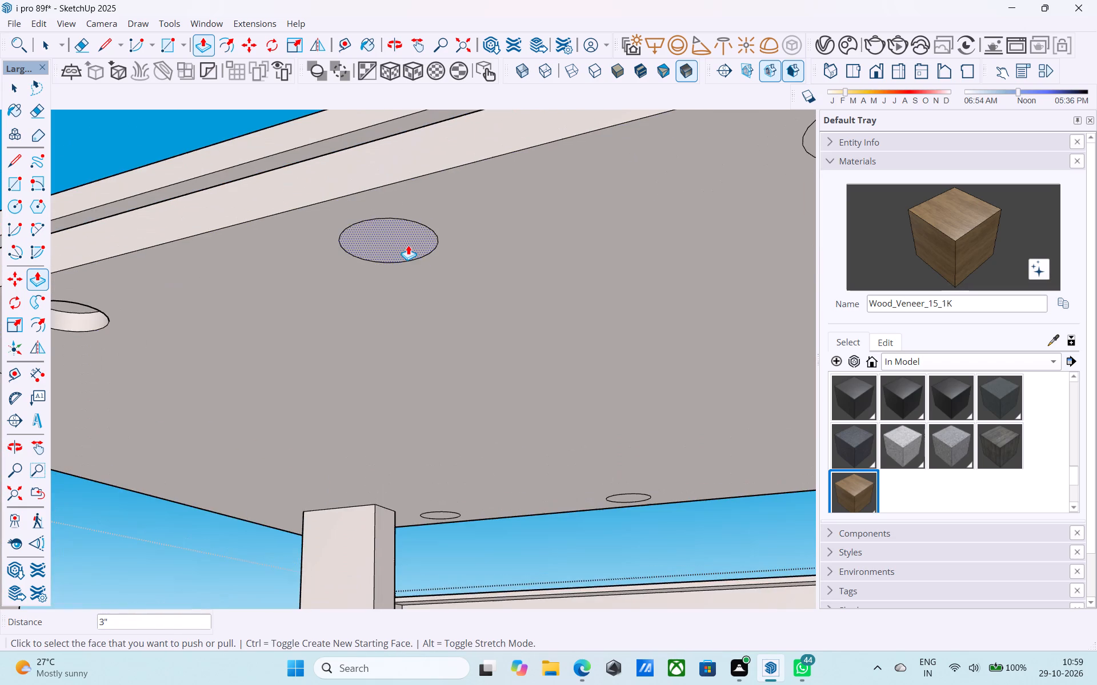
double_click(408, 245)
scroll(374, 253, down, 6)
double_click(614, 190)
scroll(614, 190, down, 5)
middle_drag(614, 190, 275, 279)
scroll(393, 249, up, 5)
double_click(447, 249)
scroll(447, 249, down, 3)
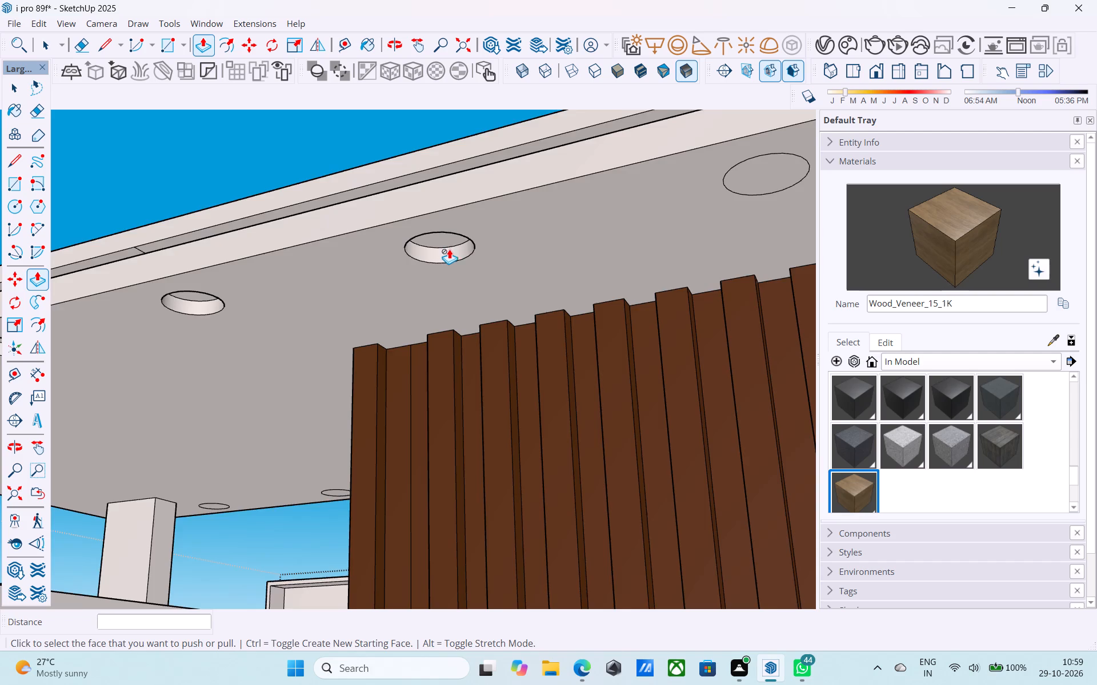
shift+middle_drag(476, 255, 273, 334)
double_click(463, 287)
Recess the three remaining circles along the slab's adjoining short edge, in front of the wood-slatted tower, by the same 3".
scroll(462, 287, down, 5)
middle_drag(479, 287, 449, 297)
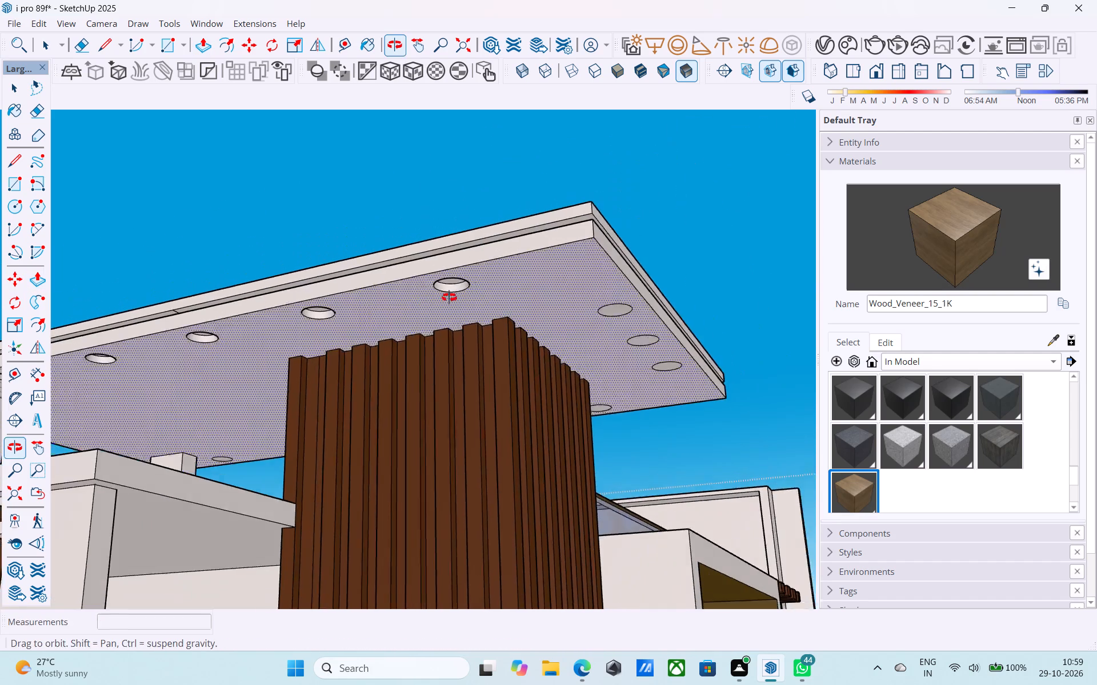
middle_drag(449, 297, 335, 308)
middle_drag(746, 299, 604, 299)
scroll(502, 274, up, 7)
double_click(483, 272)
scroll(480, 271, down, 4)
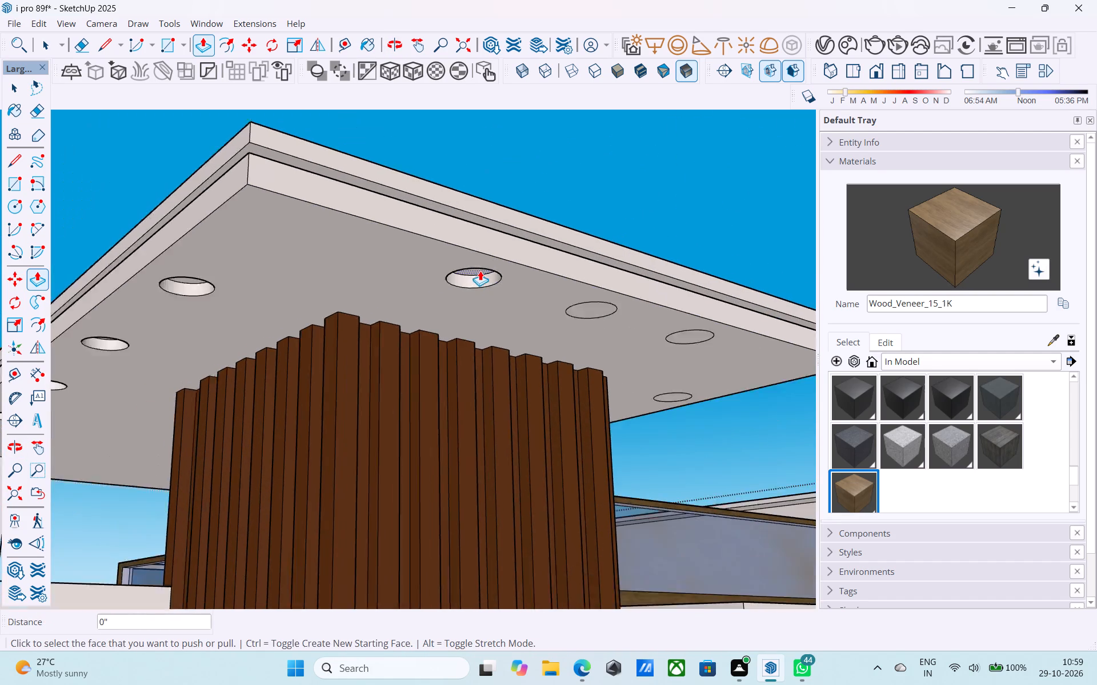
scroll(480, 271, down, 1)
shift+middle_drag(484, 274, 273, 268)
scroll(343, 302, up, 5)
double_click(383, 300)
scroll(383, 300, down, 4)
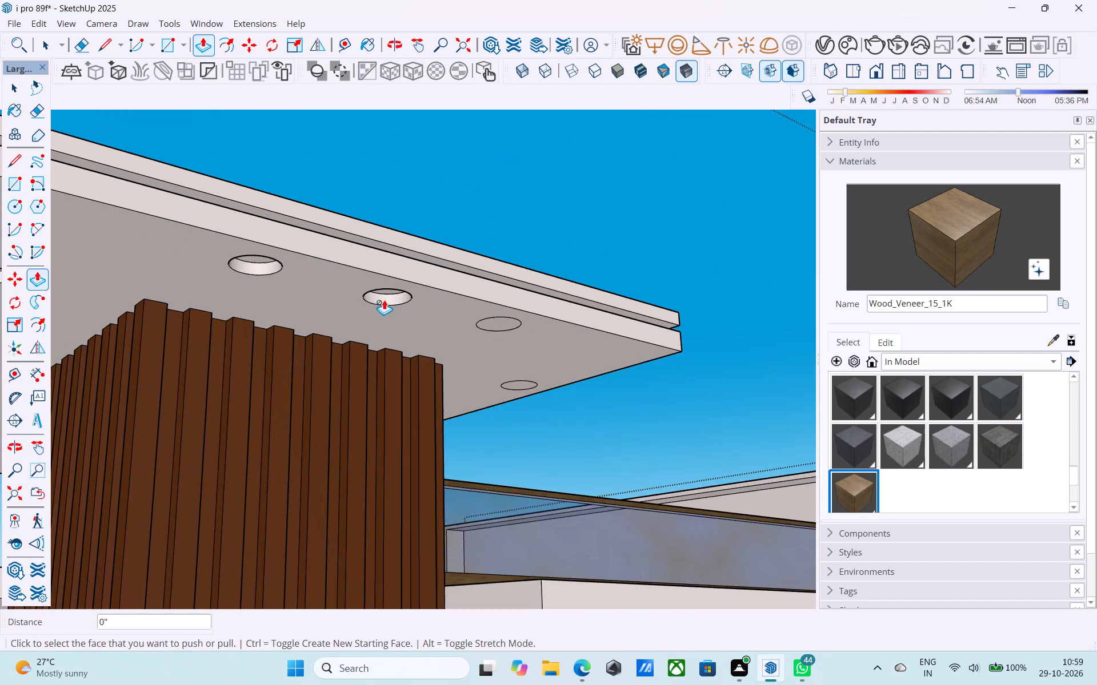
shift+middle_drag(384, 300, 313, 269)
scroll(339, 284, up, 2)
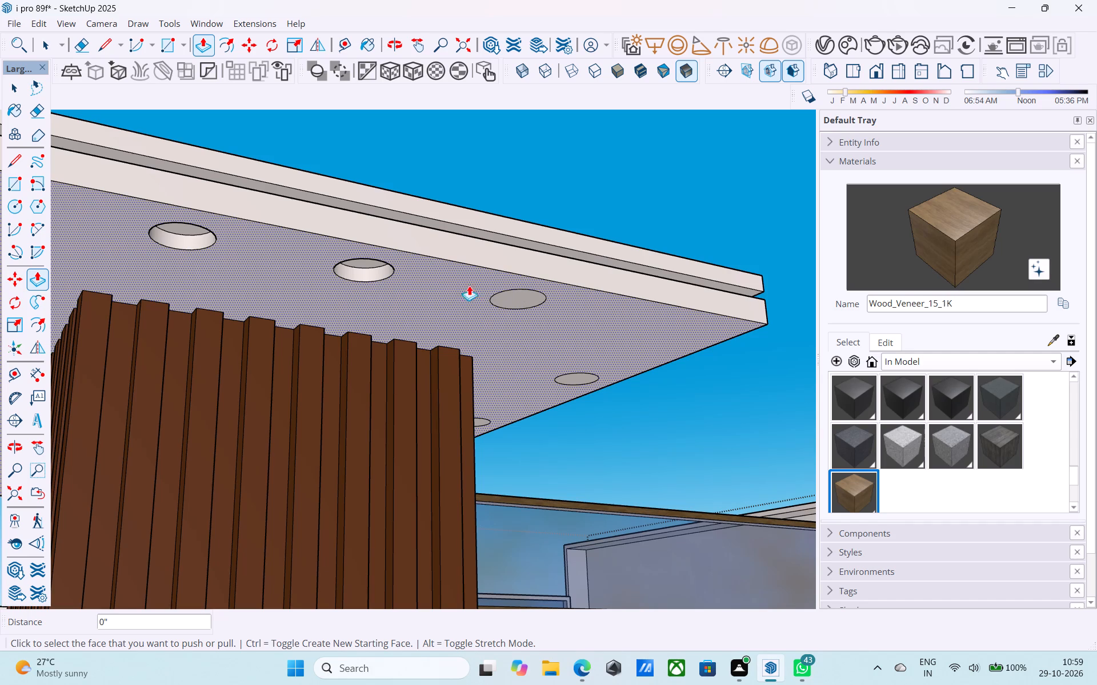
double_click(530, 295)
Recess the first circle around the next corner, on the slab's second long edge above the glass-railed balcony, by 3".
scroll(530, 295, down, 3)
middle_drag(530, 295, 311, 271)
middle_drag(439, 271, 414, 271)
middle_drag(635, 297, 418, 289)
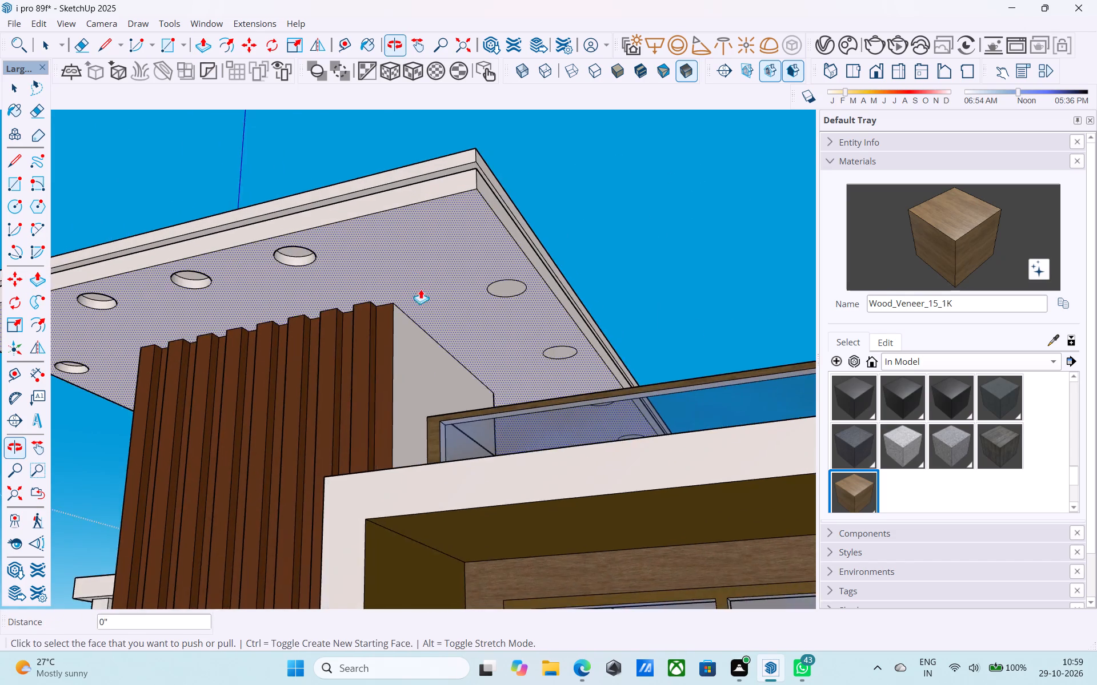
scroll(459, 289, up, 4)
double_click(524, 285)
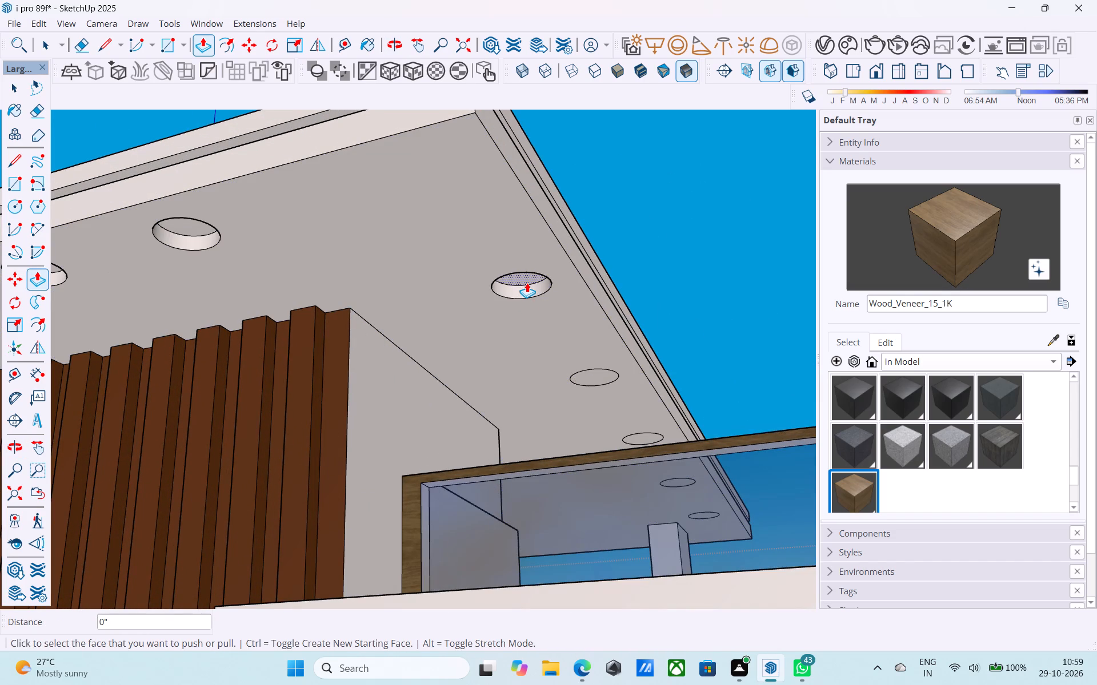
scroll(527, 281, down, 4)
middle_drag(527, 281, 435, 307)
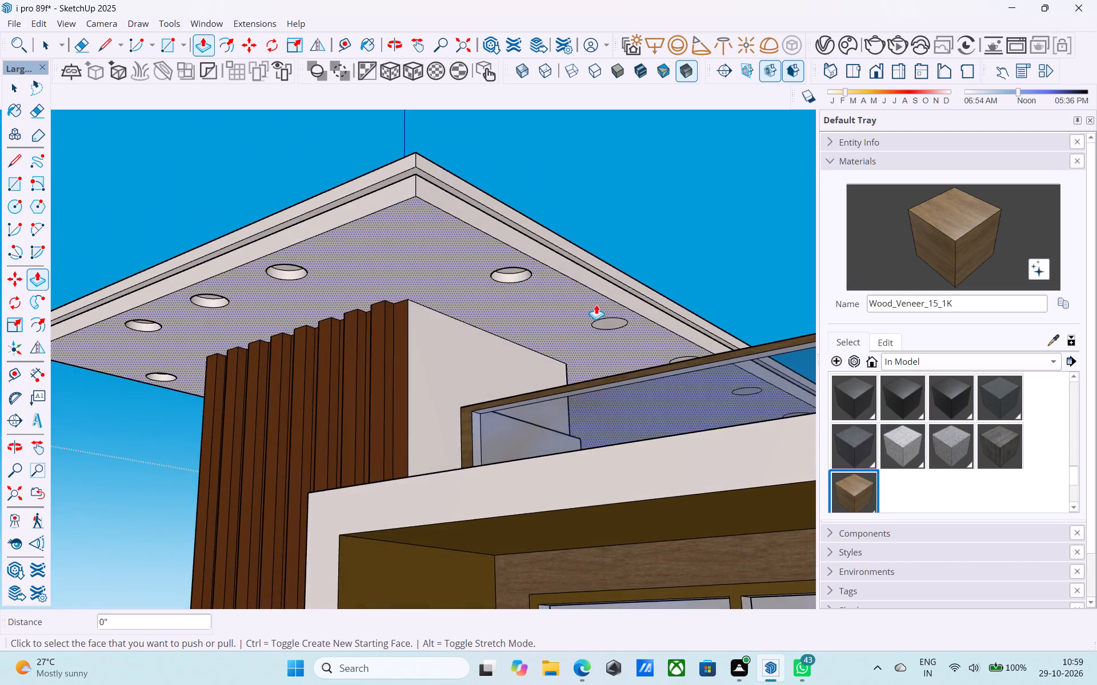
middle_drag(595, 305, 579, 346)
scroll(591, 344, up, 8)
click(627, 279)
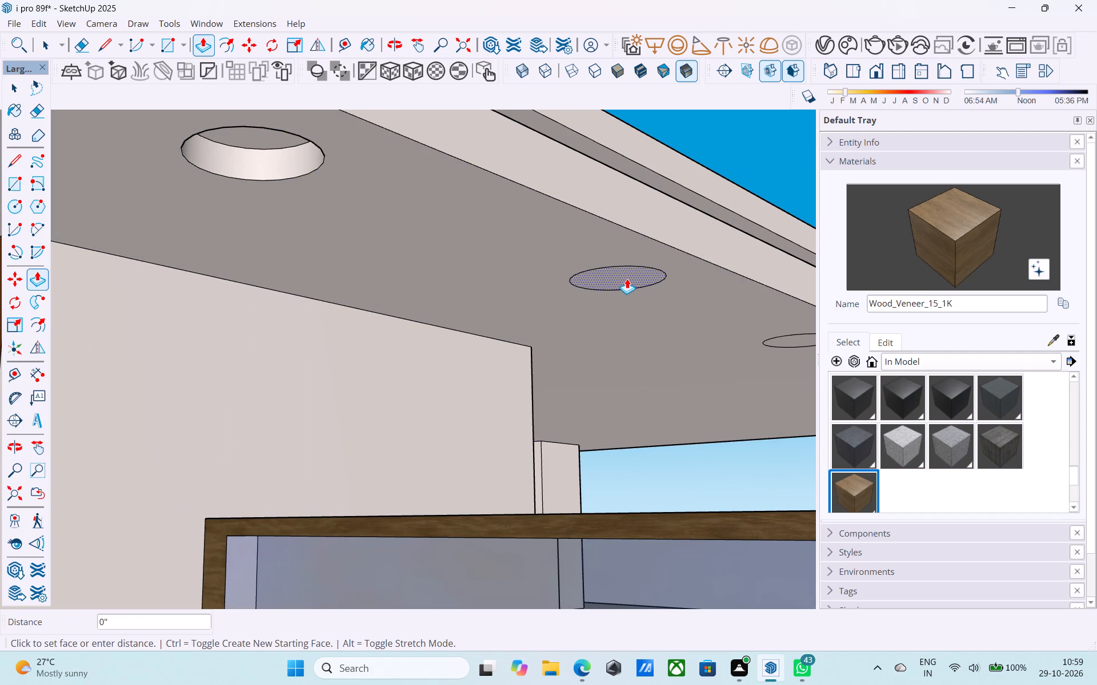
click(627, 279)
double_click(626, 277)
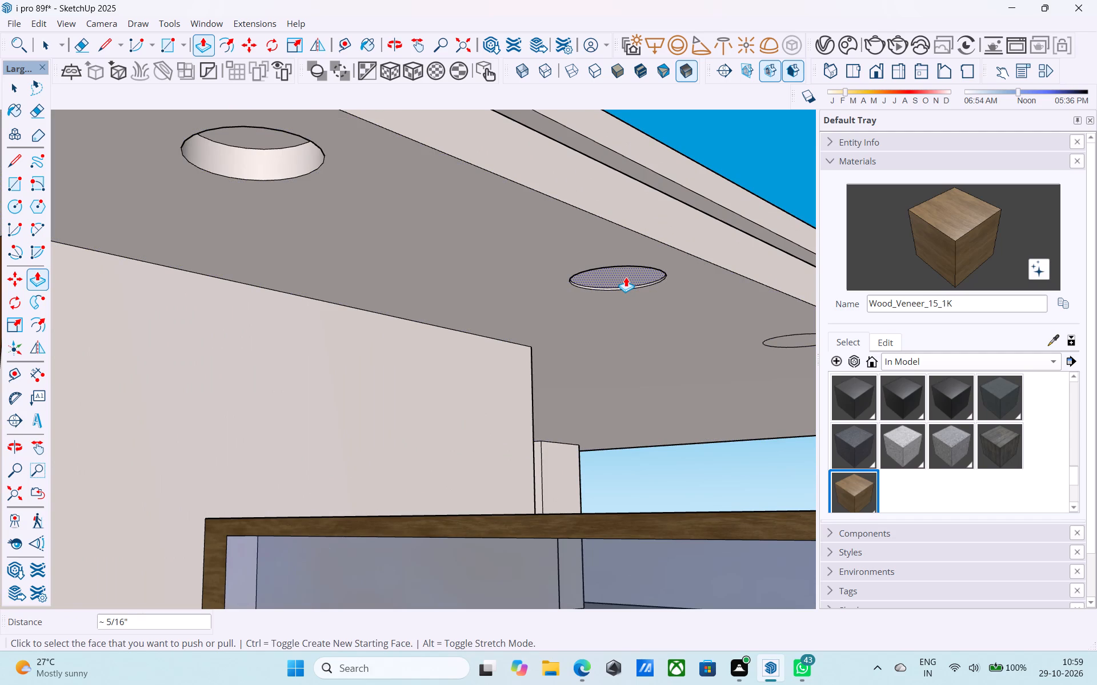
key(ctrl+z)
Recess the second circle on this edge 3", matching the neighbouring recess's depth, and repeat it on the third circle.
click(626, 277)
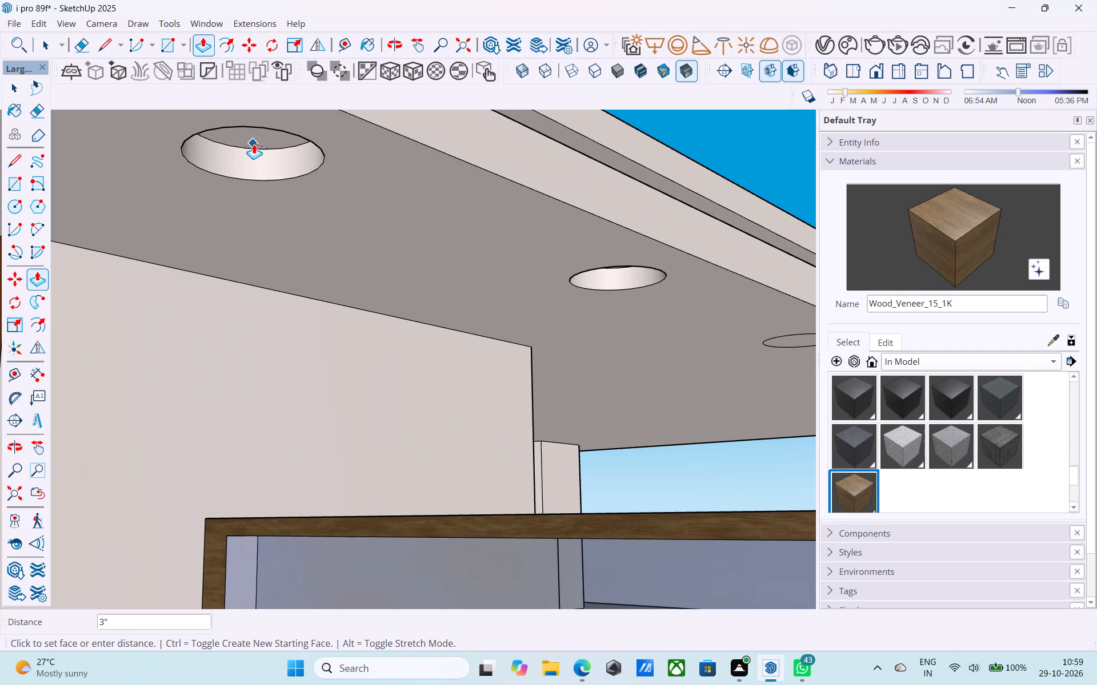
click(254, 144)
scroll(254, 144, down, 5)
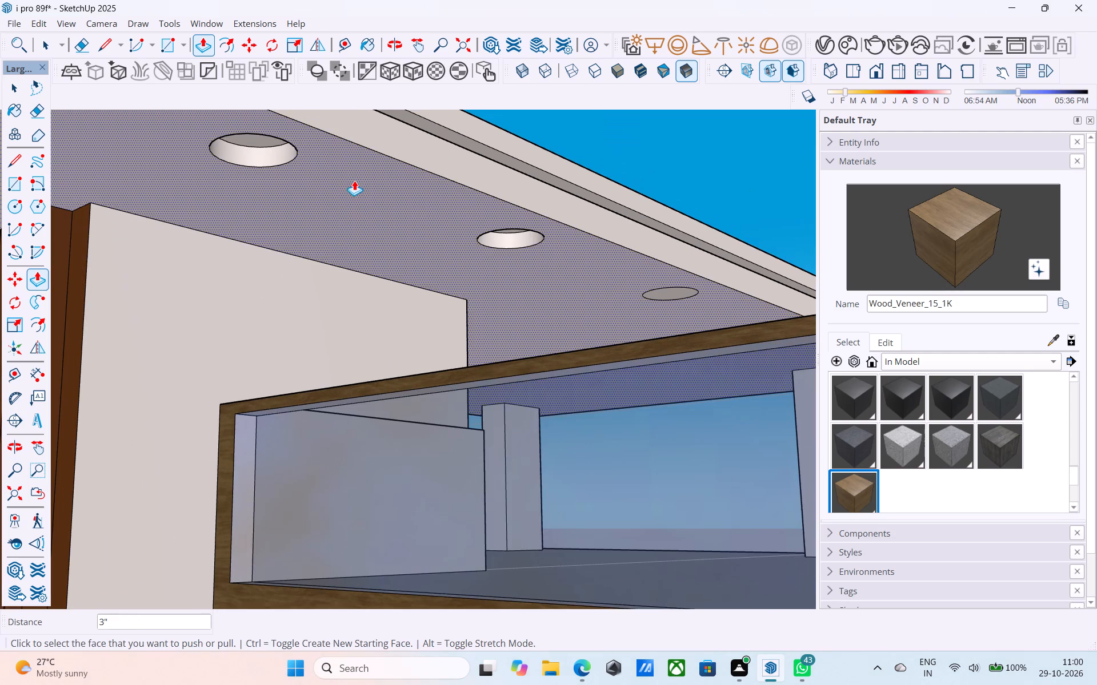
scroll(660, 313, up, 8)
double_click(674, 277)
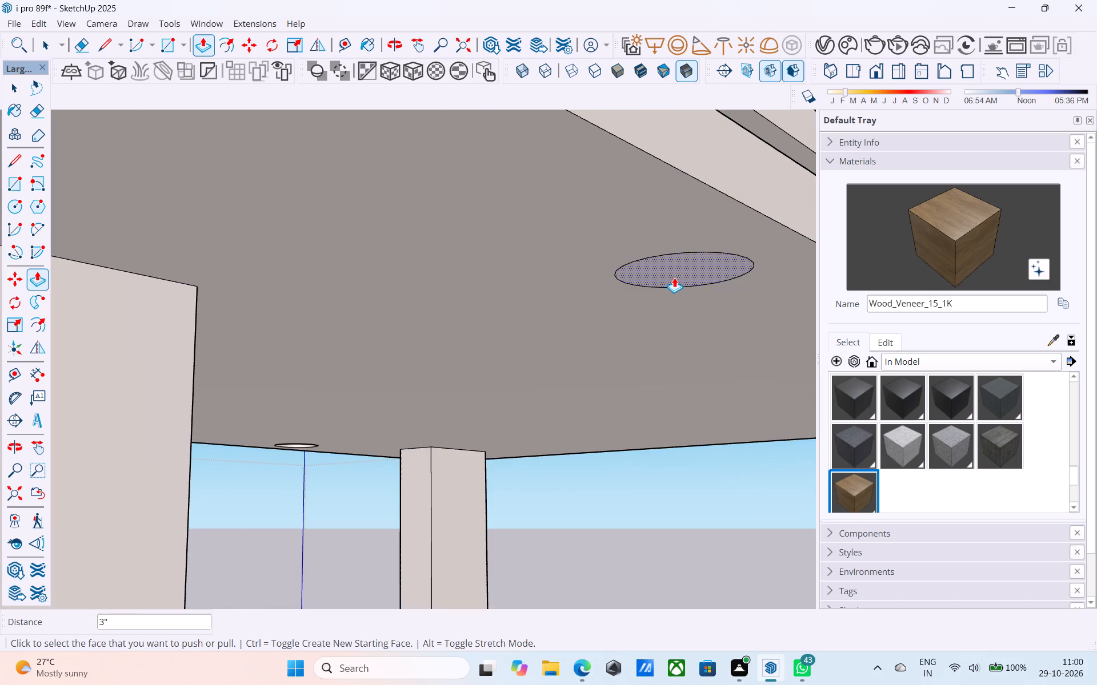
Recess the last two circles on the second long edge, towards the roof columns, by the same 3".
scroll(674, 277, down, 9)
middle_drag(658, 299, 494, 339)
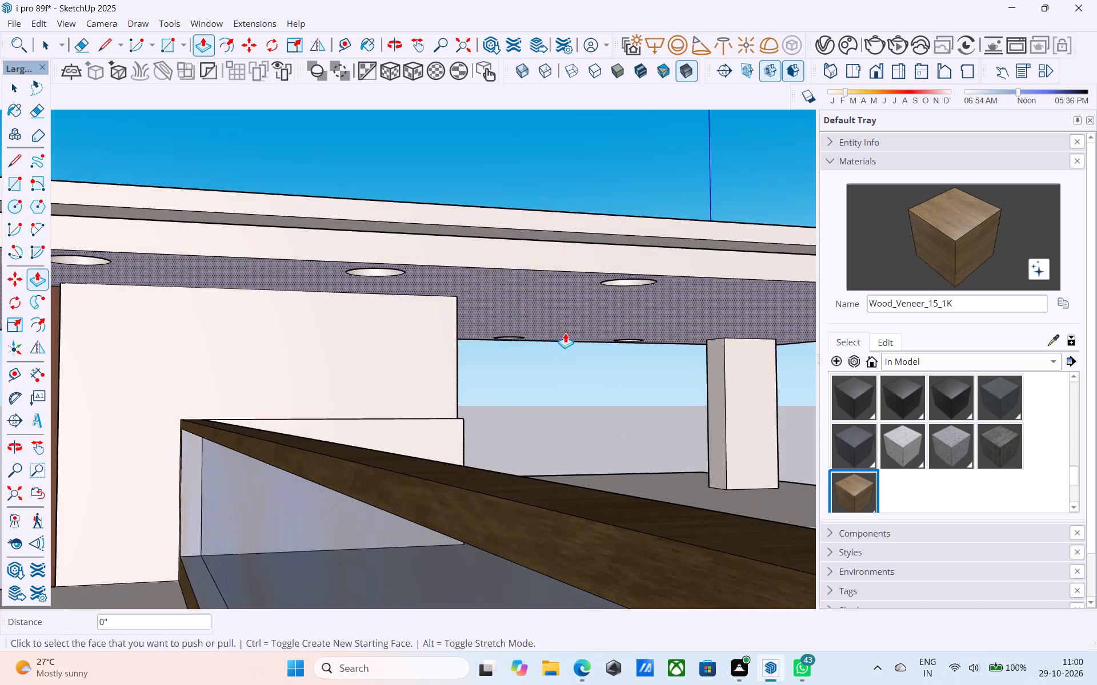
middle_drag(578, 332, 314, 368)
scroll(683, 377, up, 4)
middle_drag(669, 360, 869, 337)
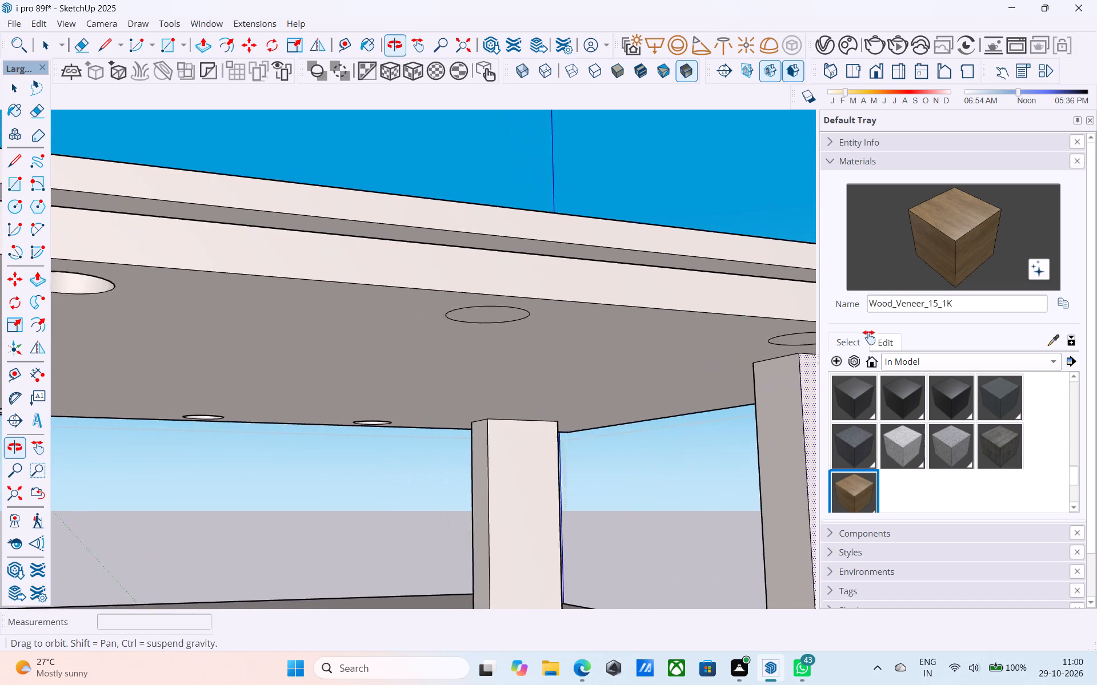
middle_drag(869, 337, 912, 358)
shift+middle_drag(617, 344, 600, 327)
scroll(553, 338, up, 4)
double_click(552, 340)
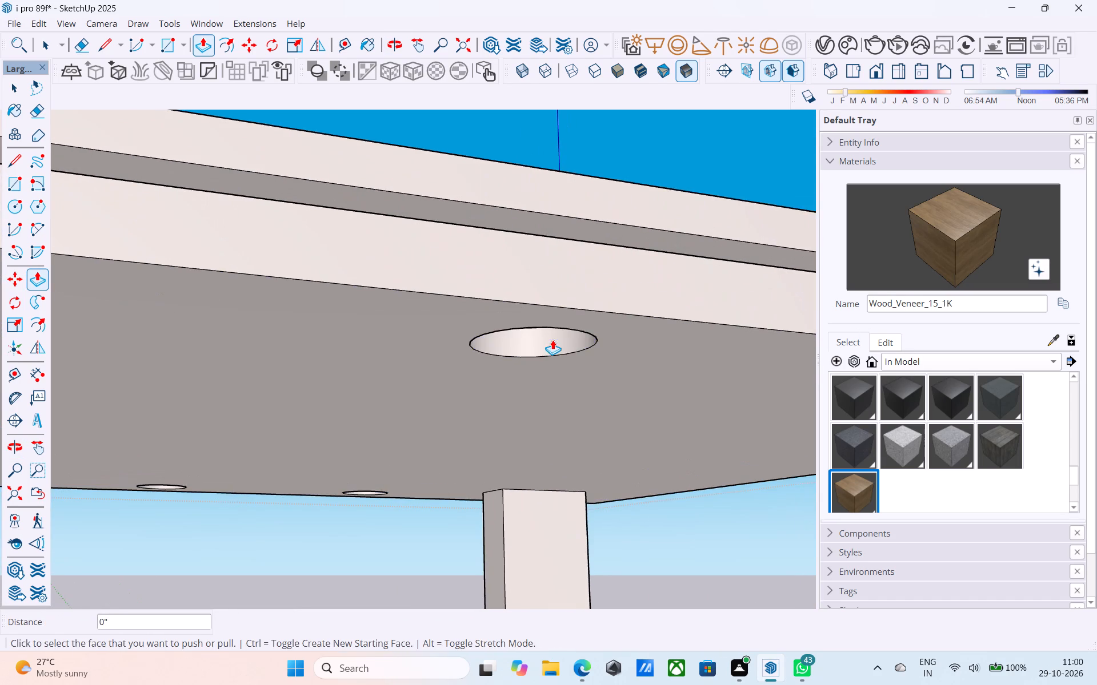
scroll(552, 340, down, 3)
shift+middle_drag(559, 339, 359, 291)
shift+middle_drag(642, 305, 466, 305)
double_click(527, 331)
scroll(534, 329, down, 2)
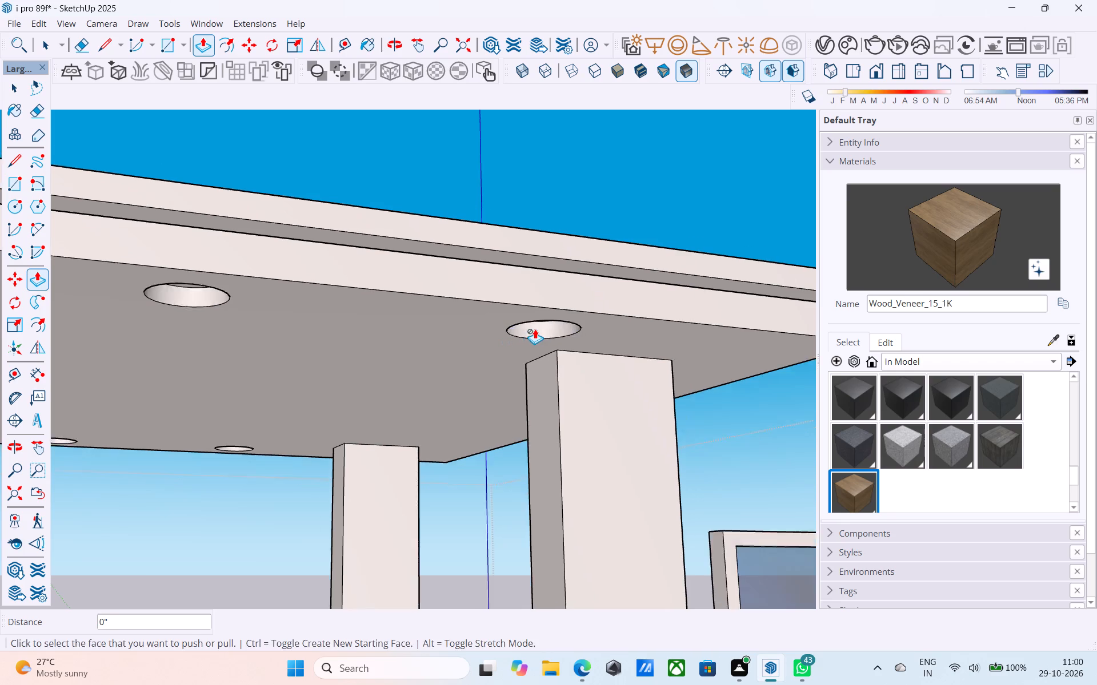
Examine the recessed circles under the roof slab from the front of the house.
shift+middle_drag(536, 330, 737, 436)
scroll(739, 424, down, 9)
middle_drag(631, 472, 684, 447)
scroll(684, 406, down, 3)
middle_drag(683, 406, 751, 403)
middle_drag(598, 402, 862, 435)
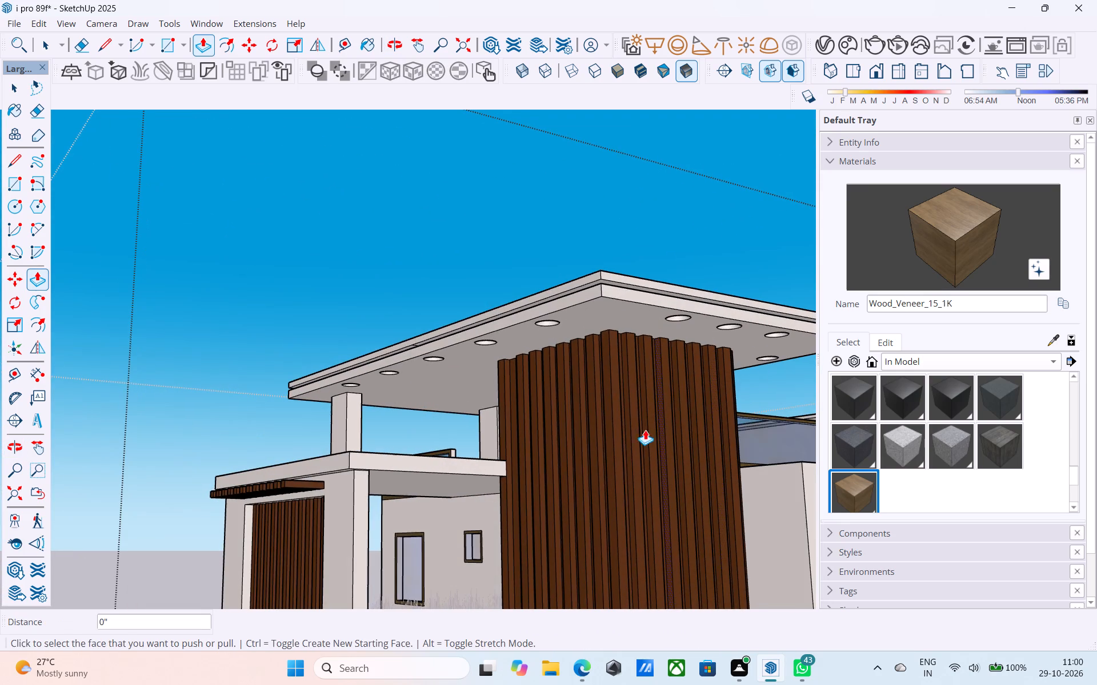
shift+middle_drag(627, 243, 670, 227)
scroll(490, 308, up, 4)
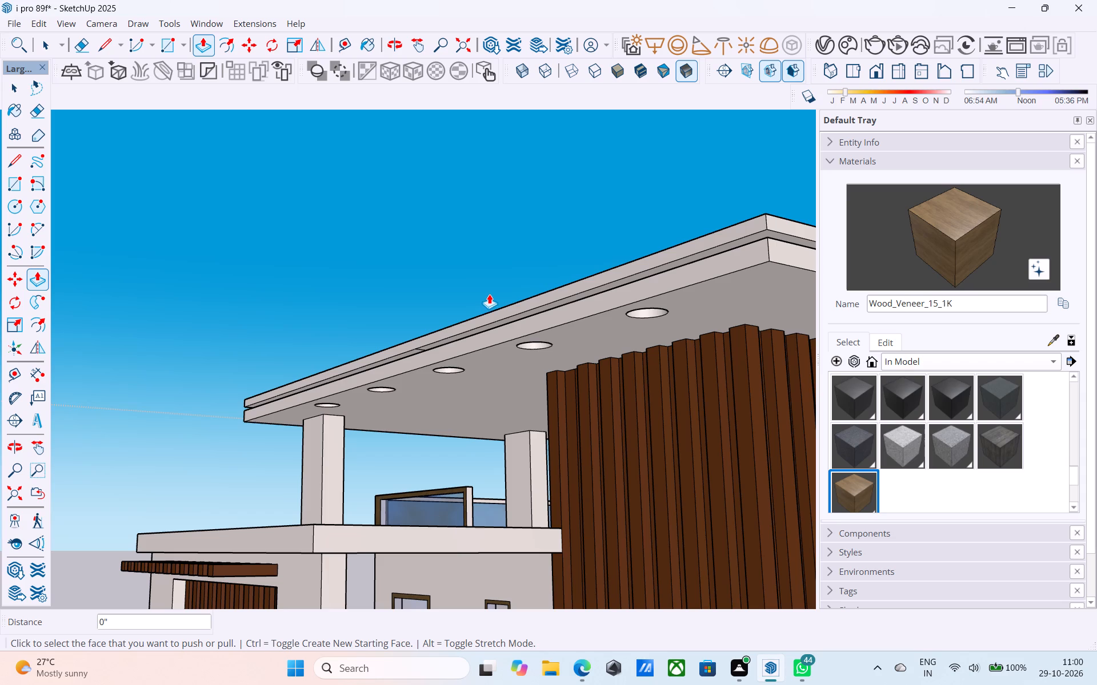
scroll(490, 292, down, 4)
Place a V-Ray Sphere Light centred in the recess beside the outer roof column, sized to roughly the recess's radius.
middle_drag(490, 292, 696, 245)
scroll(285, 288, up, 4)
scroll(304, 404, up, 11)
key(space)
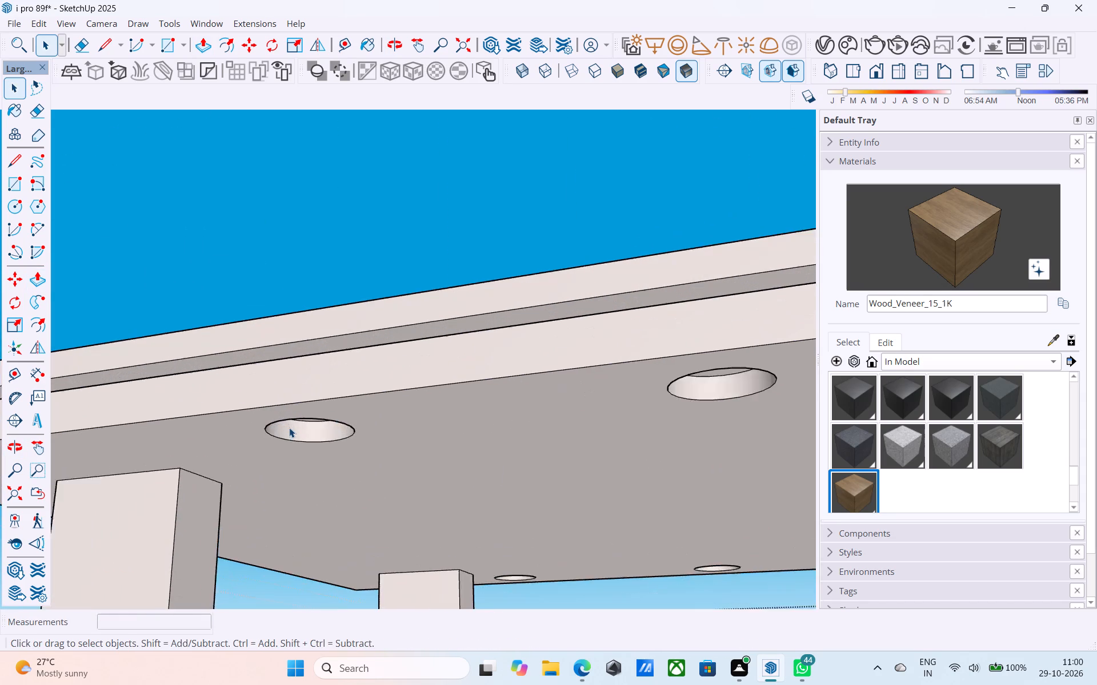
scroll(289, 428, up, 4)
middle_drag(291, 428, 277, 213)
shift+scroll(301, 412, up, 1)
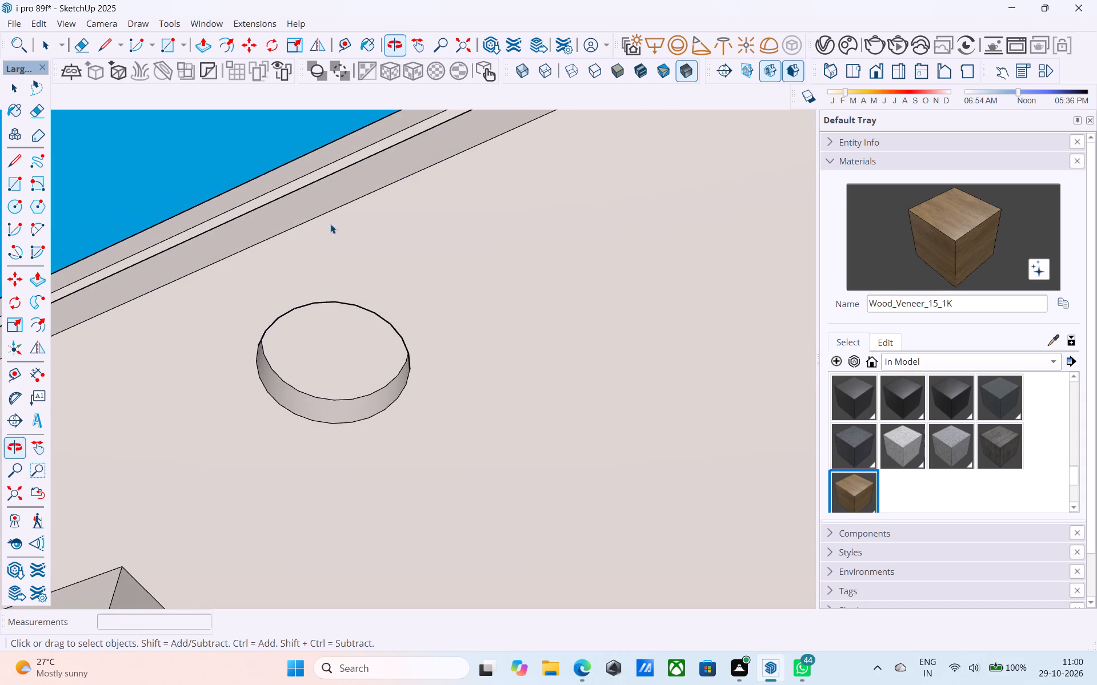
click(672, 46)
scroll(308, 365, up, 4)
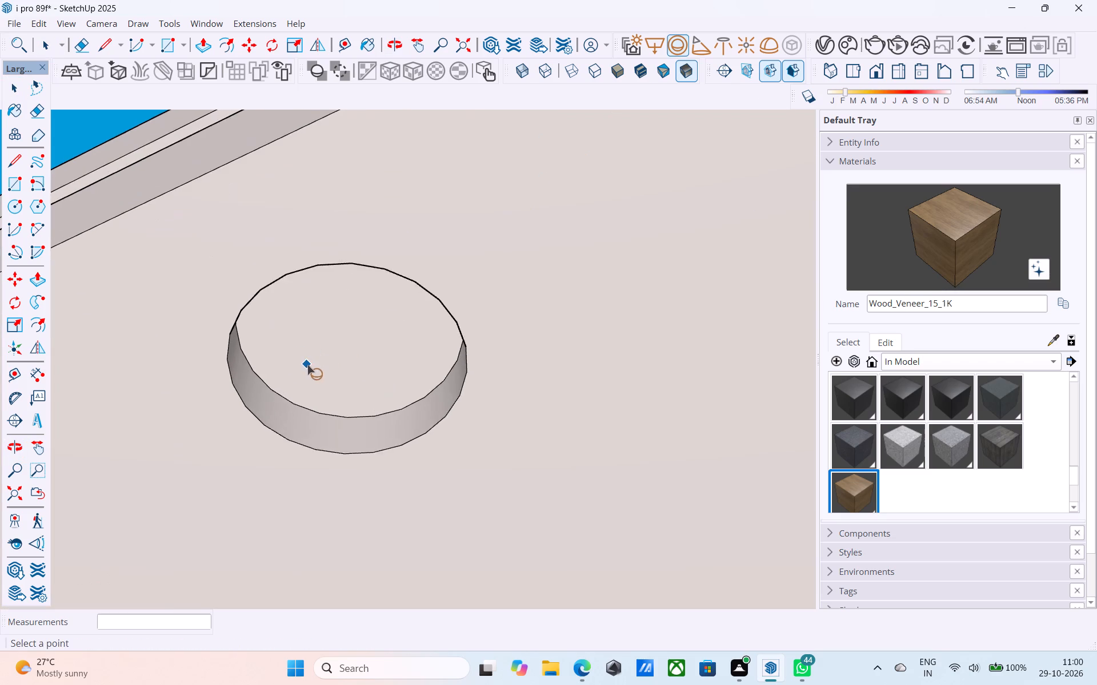
scroll(307, 365, up, 3)
click(357, 315)
click(381, 438)
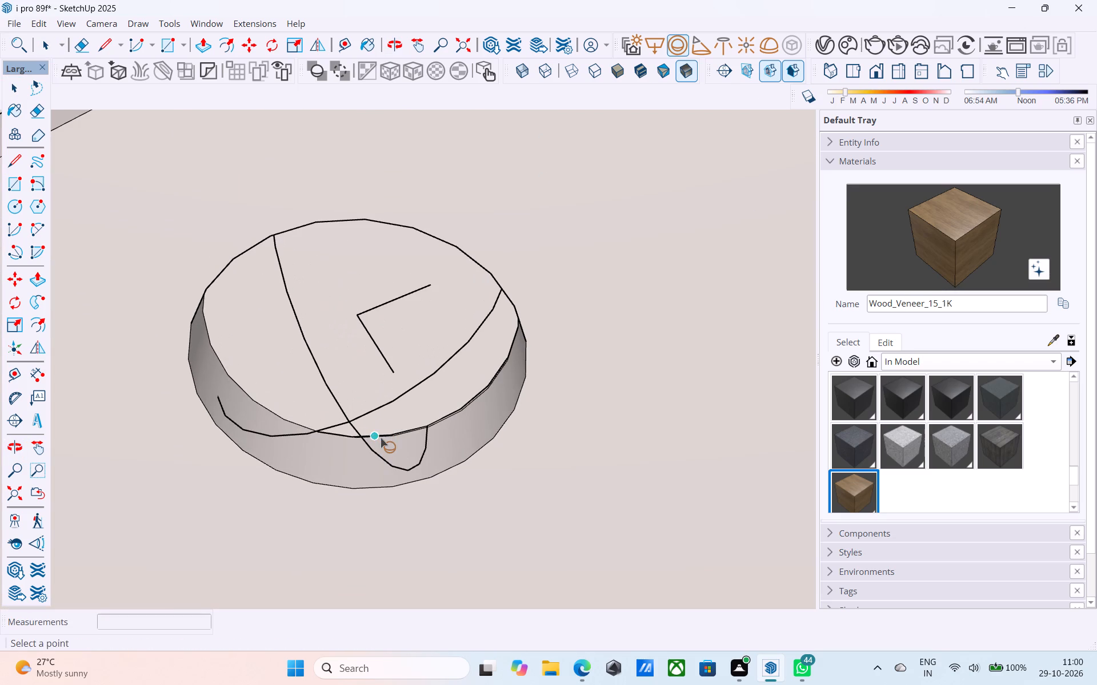
scroll(366, 452, down, 13)
middle_drag(254, 460, 233, 598)
scroll(247, 578, down, 11)
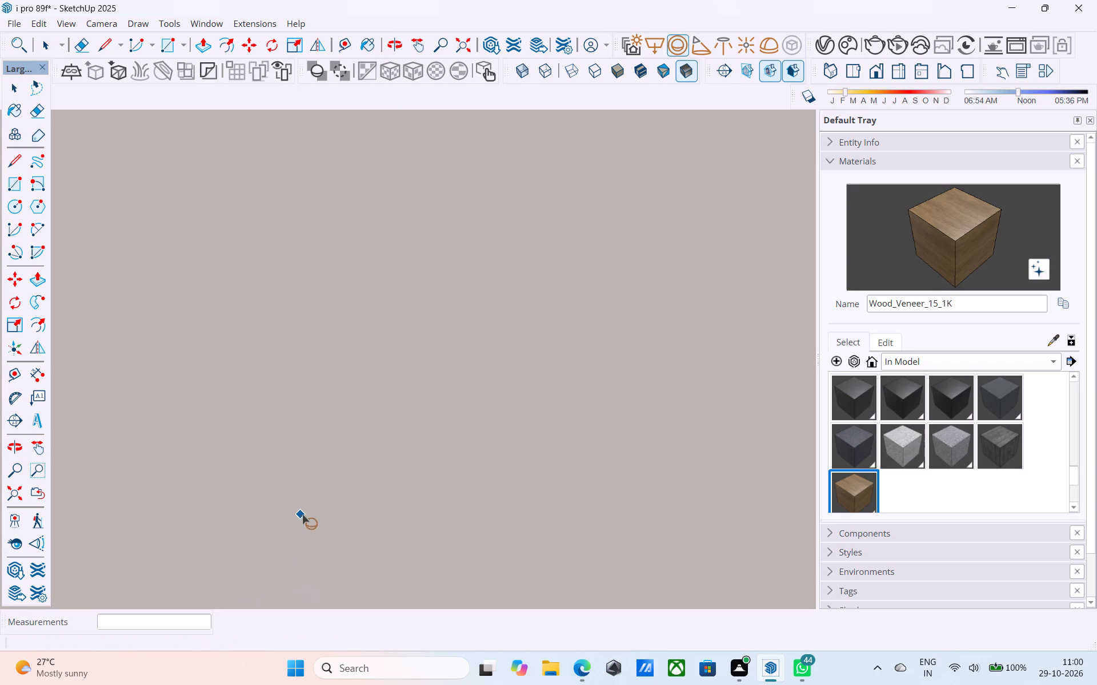
scroll(302, 514, down, 20)
scroll(302, 514, down, 16)
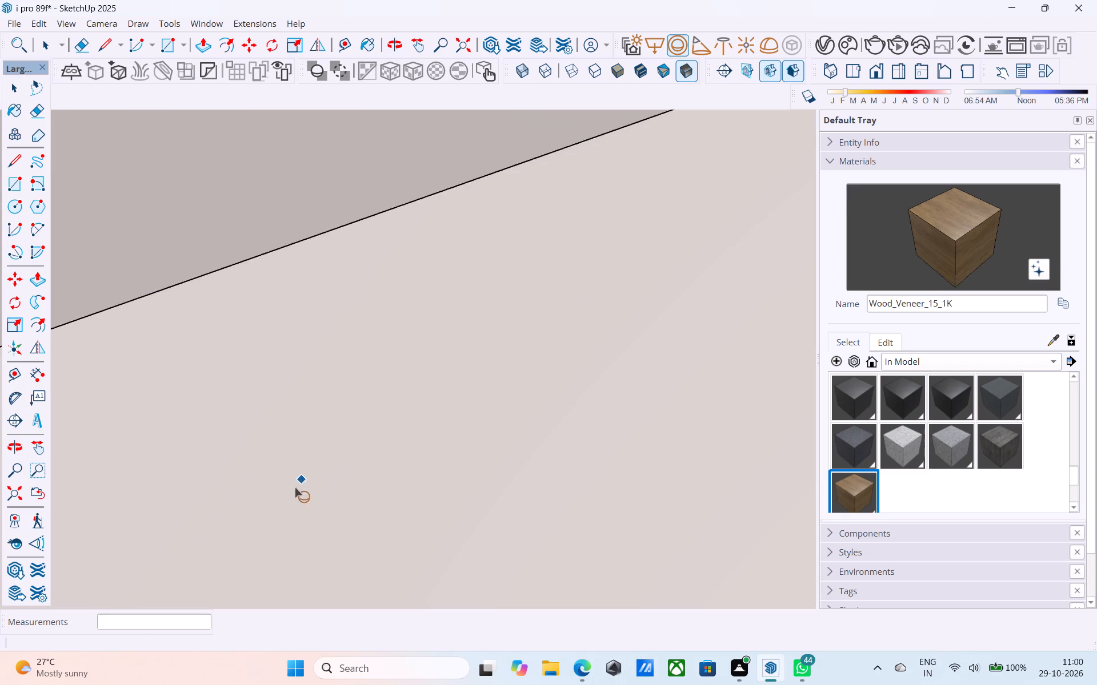
scroll(295, 487, down, 20)
scroll(295, 487, down, 16)
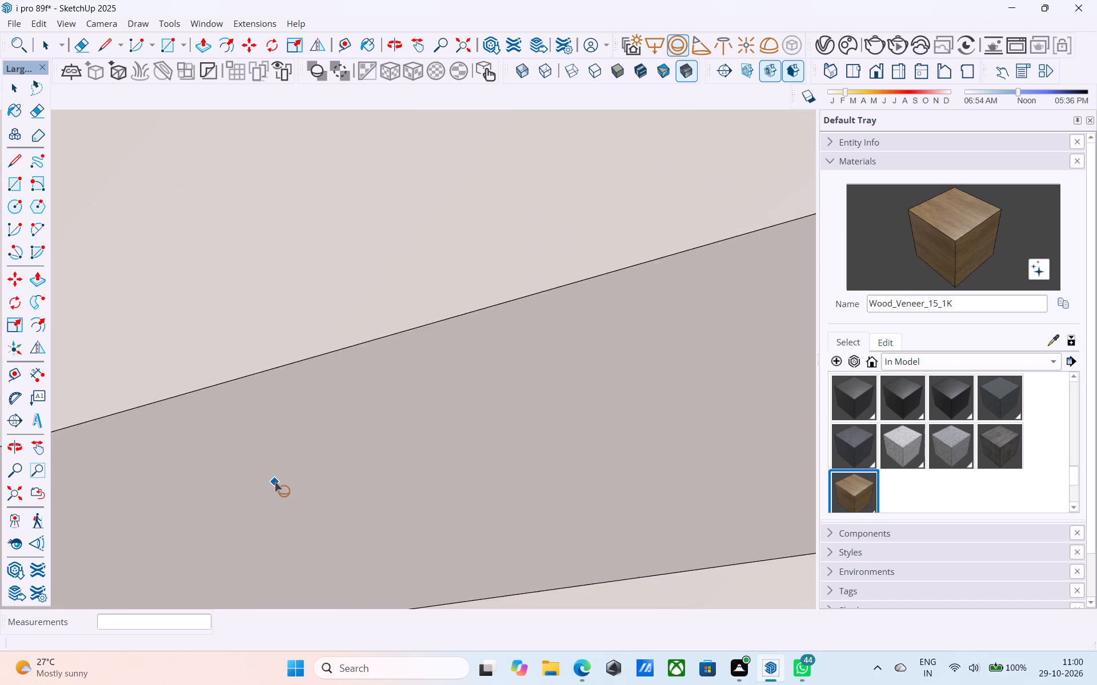
Place a V-Ray Sphere Light centred in the second recess along the first long roof edge, sized to roughly the recess's radius.
scroll(275, 482, down, 20)
scroll(275, 482, down, 16)
key(space)
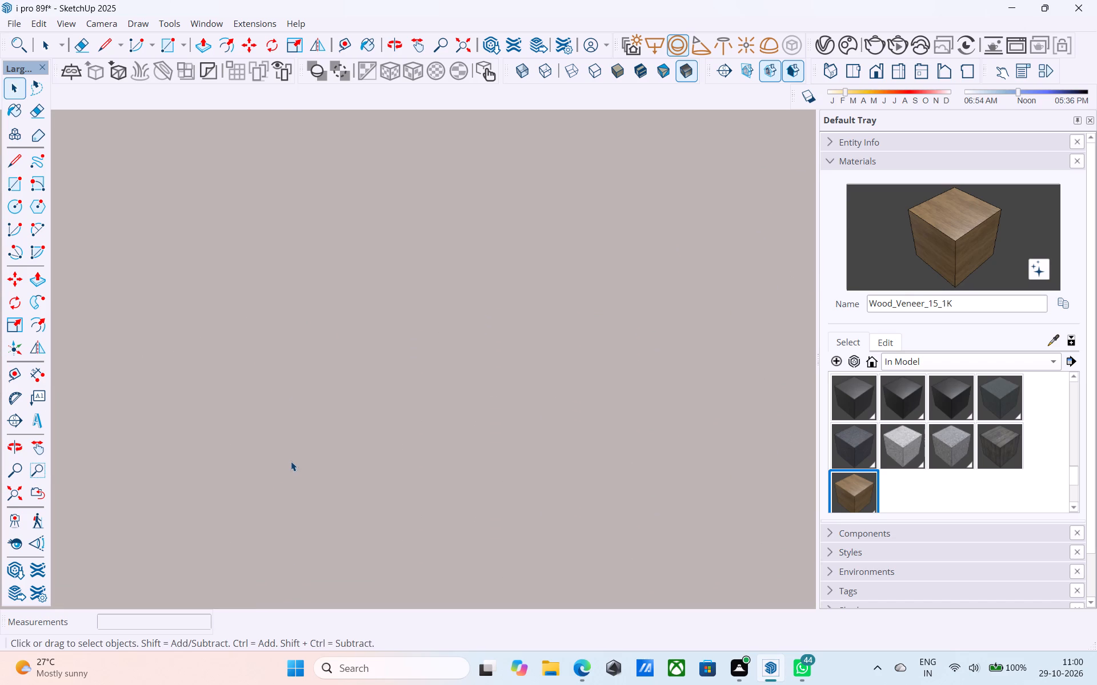
scroll(291, 461, down, 5)
scroll(834, 190, down, 20)
scroll(834, 190, down, 6)
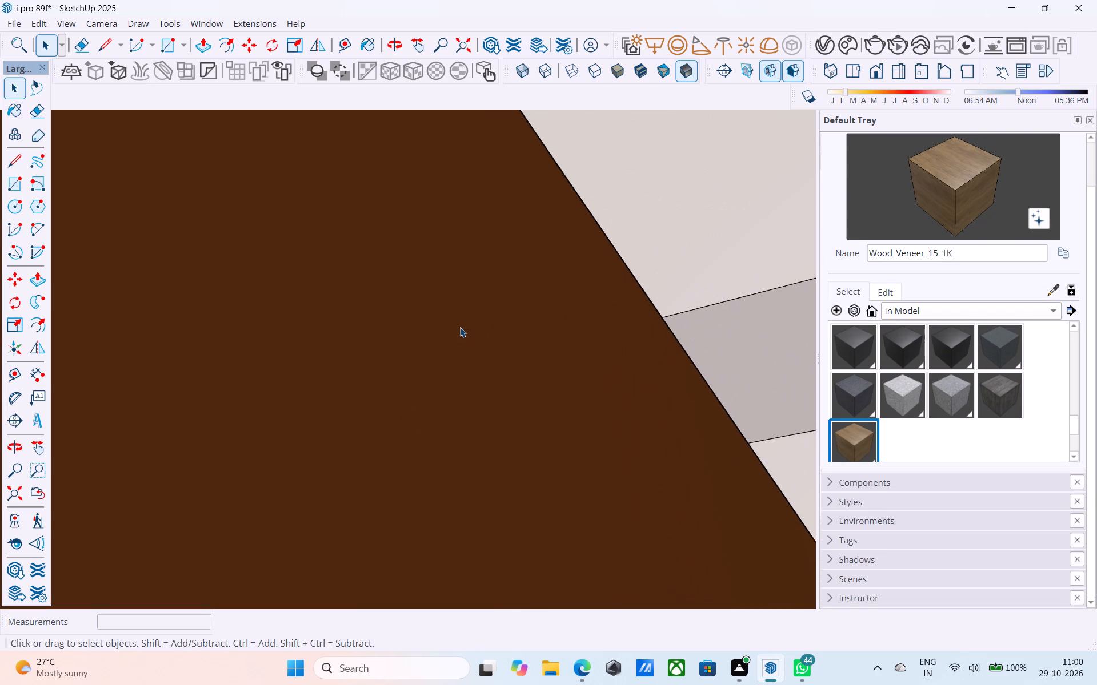
scroll(460, 327, down, 20)
scroll(460, 327, down, 7)
middle_drag(521, 311, 515, 350)
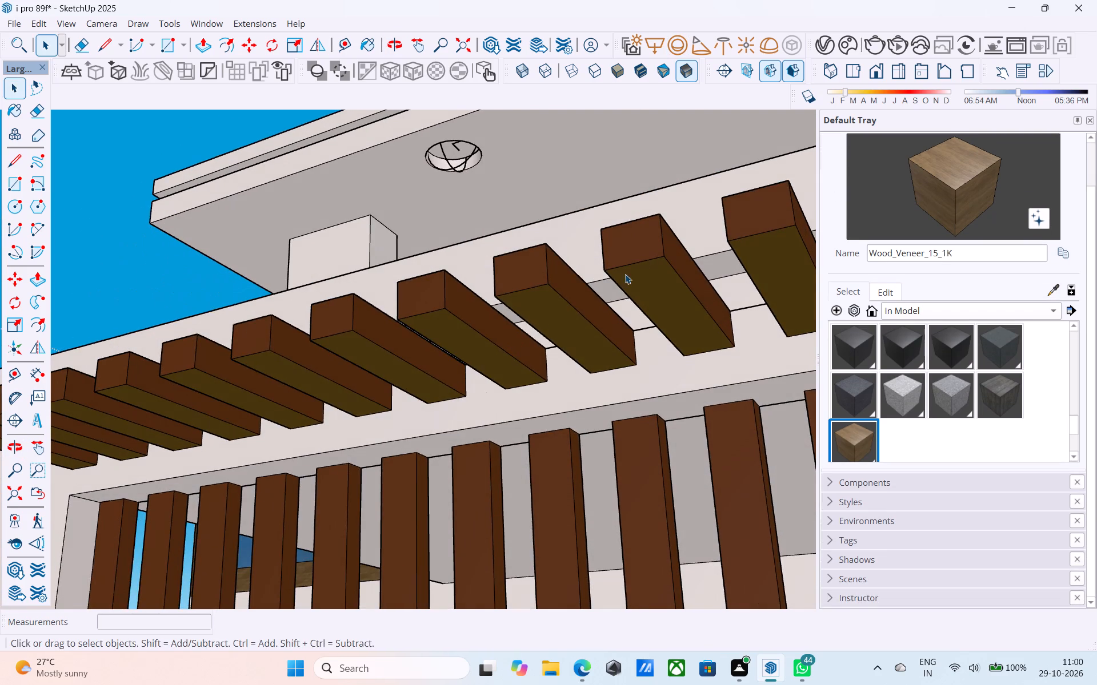
scroll(645, 251, down, 1)
middle_drag(645, 251, 423, 607)
middle_drag(545, 320, 566, 272)
shift+middle_drag(596, 260, 514, 394)
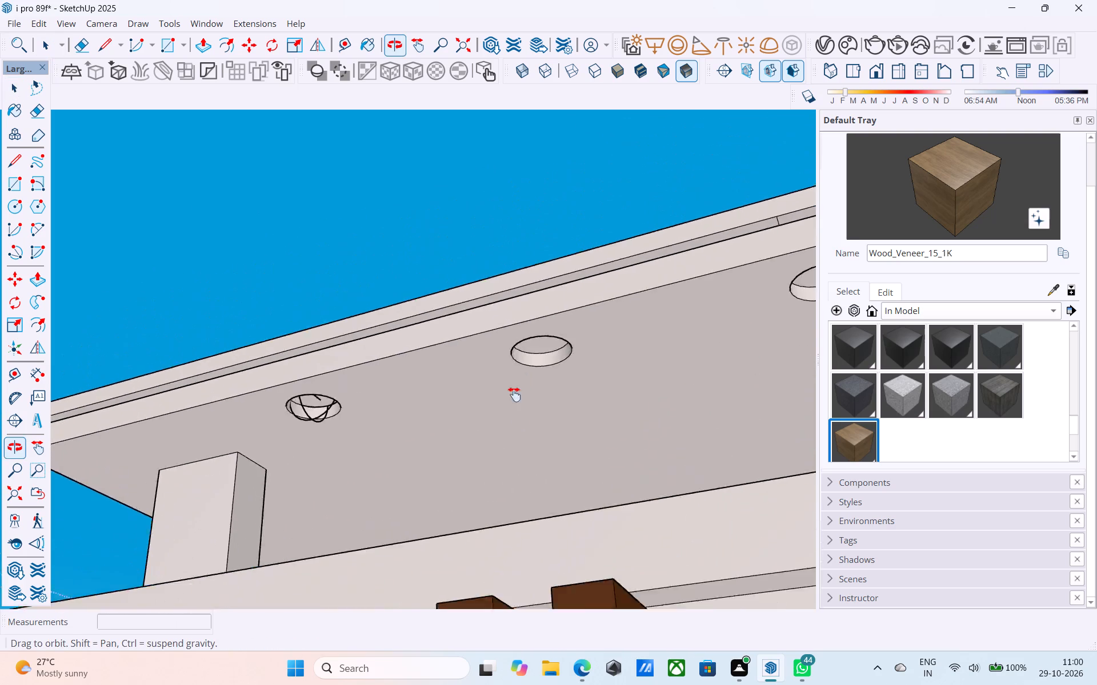
shift+middle_drag(514, 394, 483, 428)
click(688, 41)
middle_drag(501, 425, 488, 408)
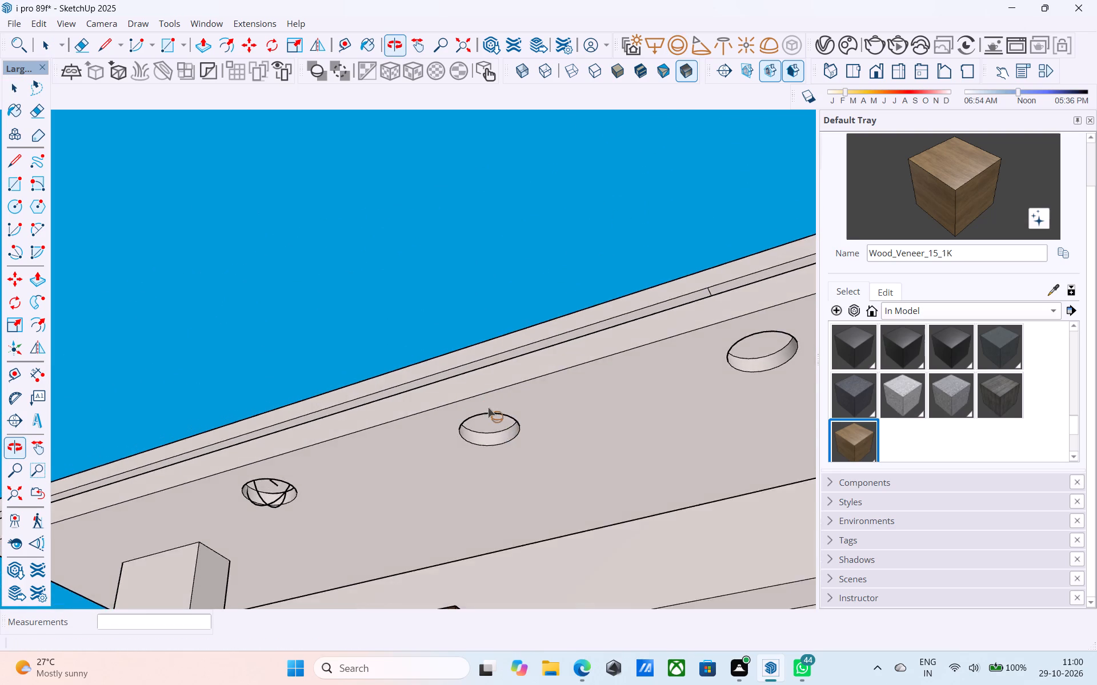
middle_drag(488, 408, 491, 404)
scroll(486, 413, up, 11)
middle_drag(491, 428, 486, 346)
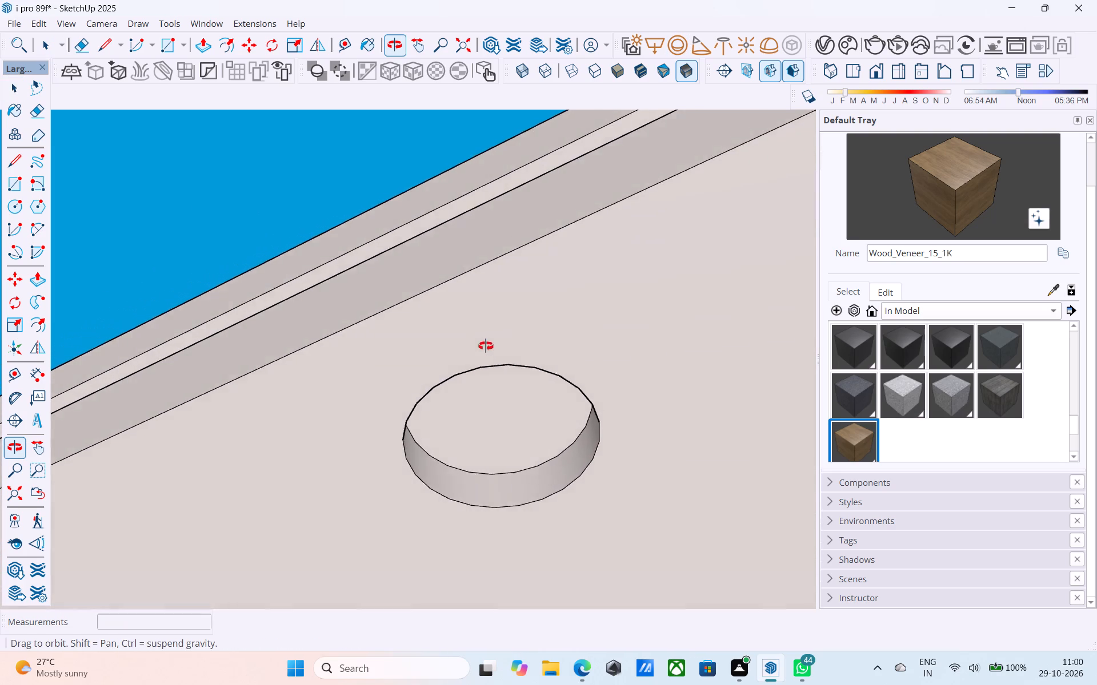
middle_drag(486, 346, 484, 302)
click(494, 400)
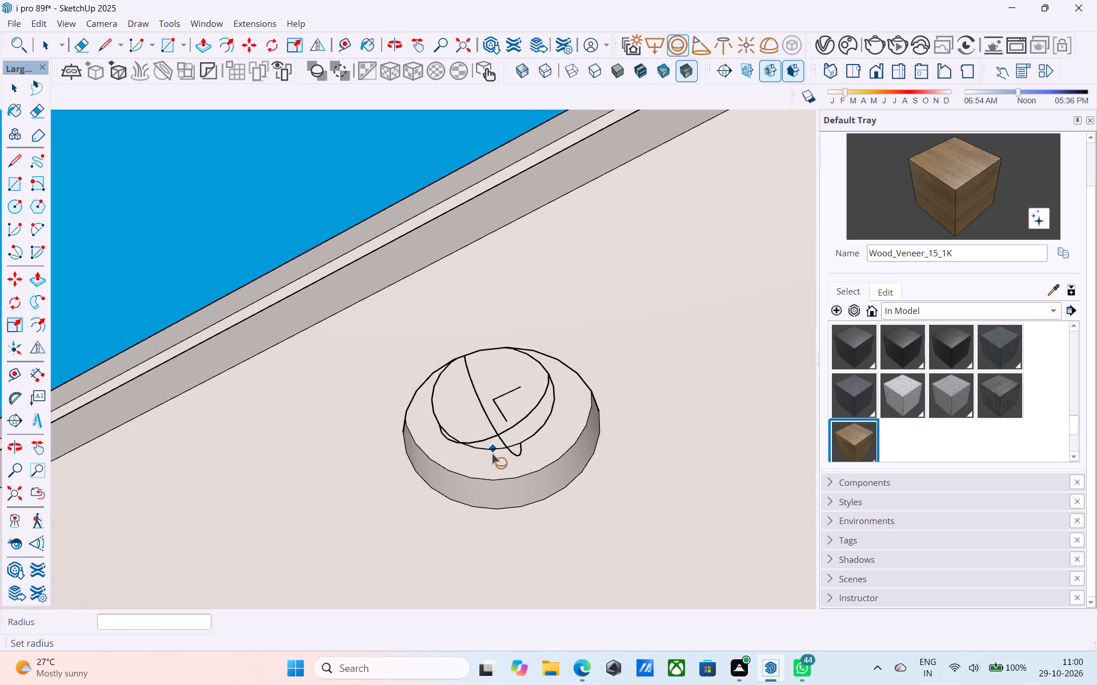
click(492, 467)
Place a Sphere Light centred in the third recess along the first long roof edge, sized to roughly the recess's radius.
middle_drag(461, 411, 462, 521)
scroll(462, 521, down, 7)
shift+middle_drag(497, 492, 125, 525)
middle_drag(483, 393, 484, 354)
scroll(489, 358, up, 1)
middle_drag(489, 359, 483, 362)
scroll(486, 362, up, 1)
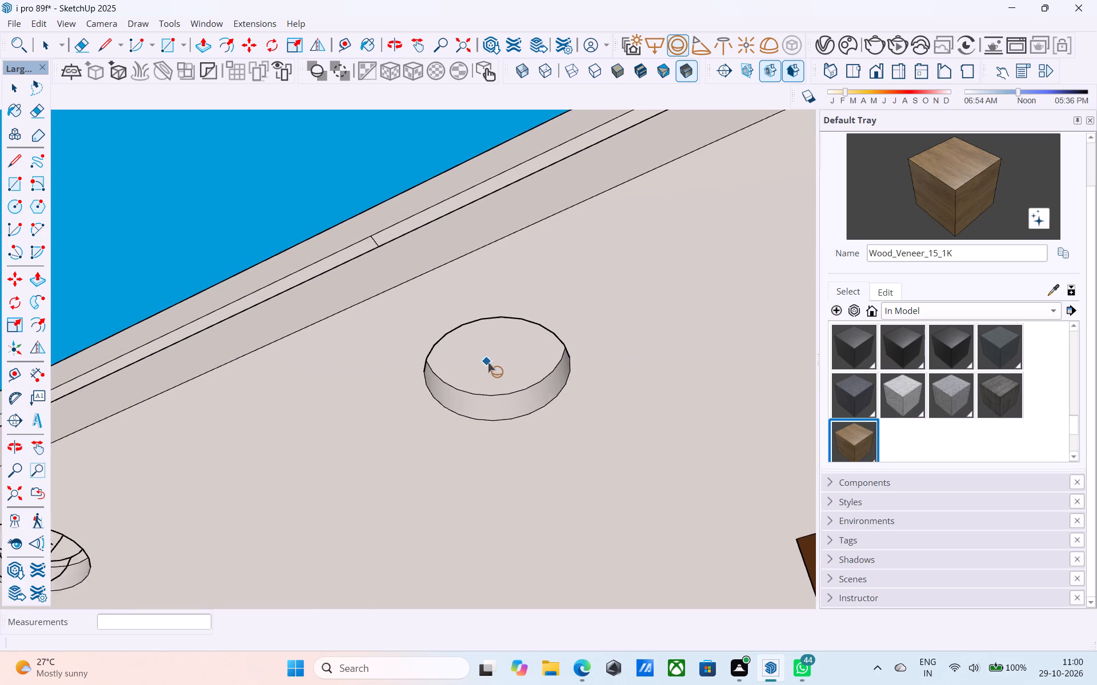
scroll(488, 362, up, 2)
click(495, 333)
click(513, 394)
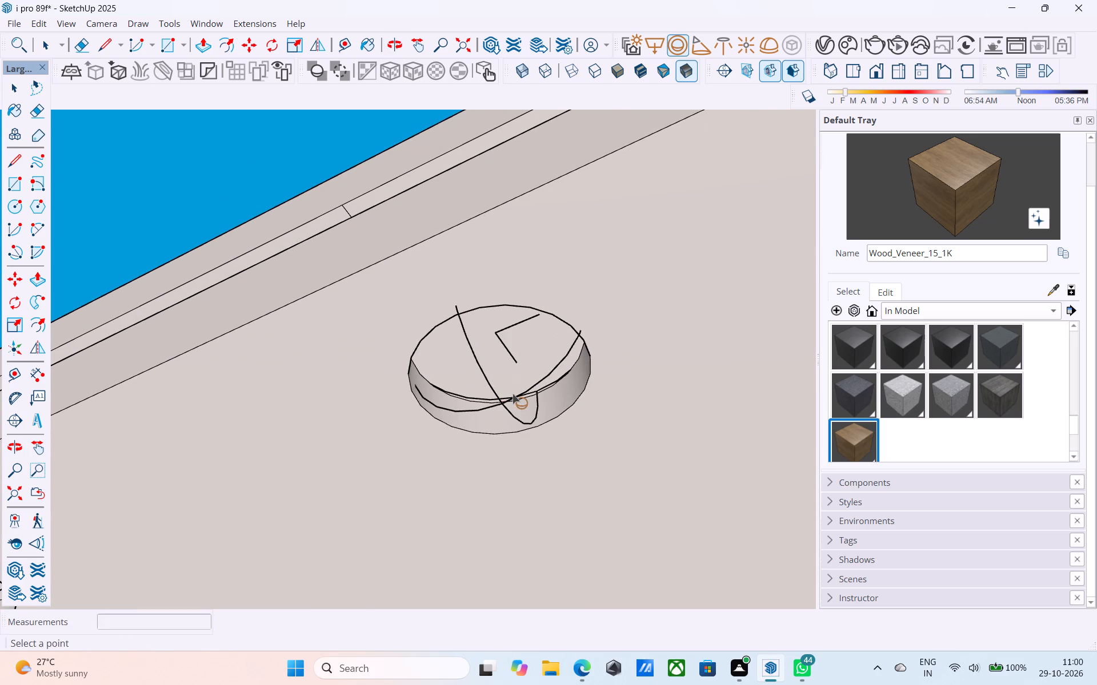
Place a matching Sphere Light centred in the fourth recess along the first long roof edge, above the wooden slats.
scroll(483, 393, down, 2)
middle_drag(478, 401, 434, 486)
scroll(434, 486, down, 5)
shift+middle_drag(517, 421, 251, 464)
shift+middle_drag(494, 376, 410, 413)
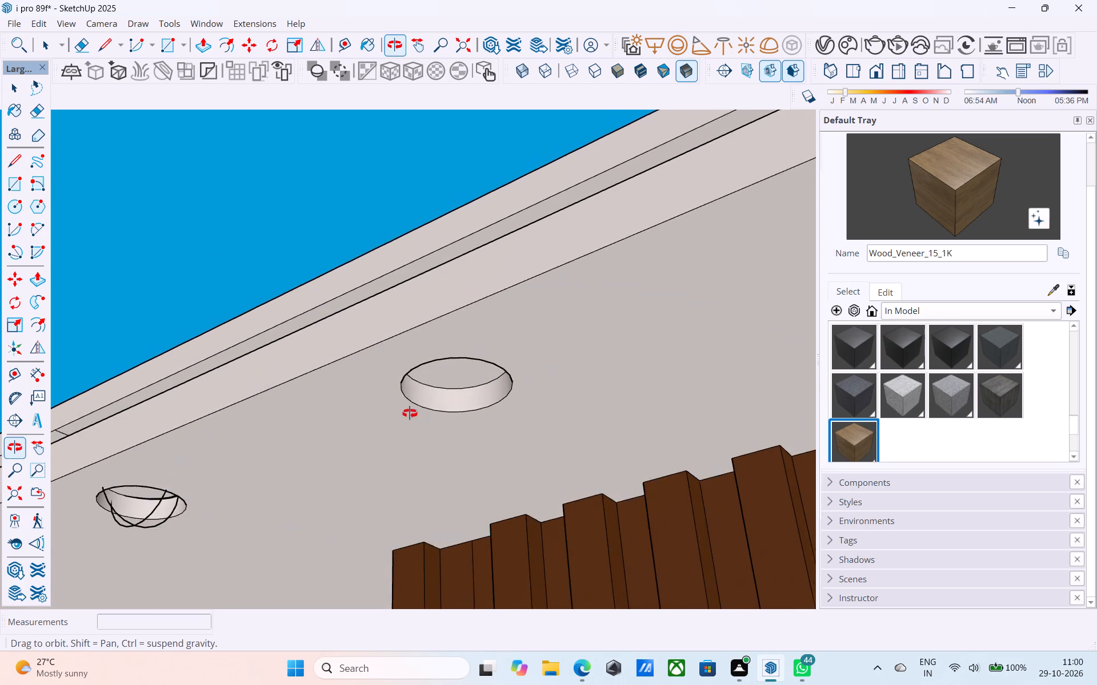
shift+middle_drag(410, 413, 416, 393)
click(459, 358)
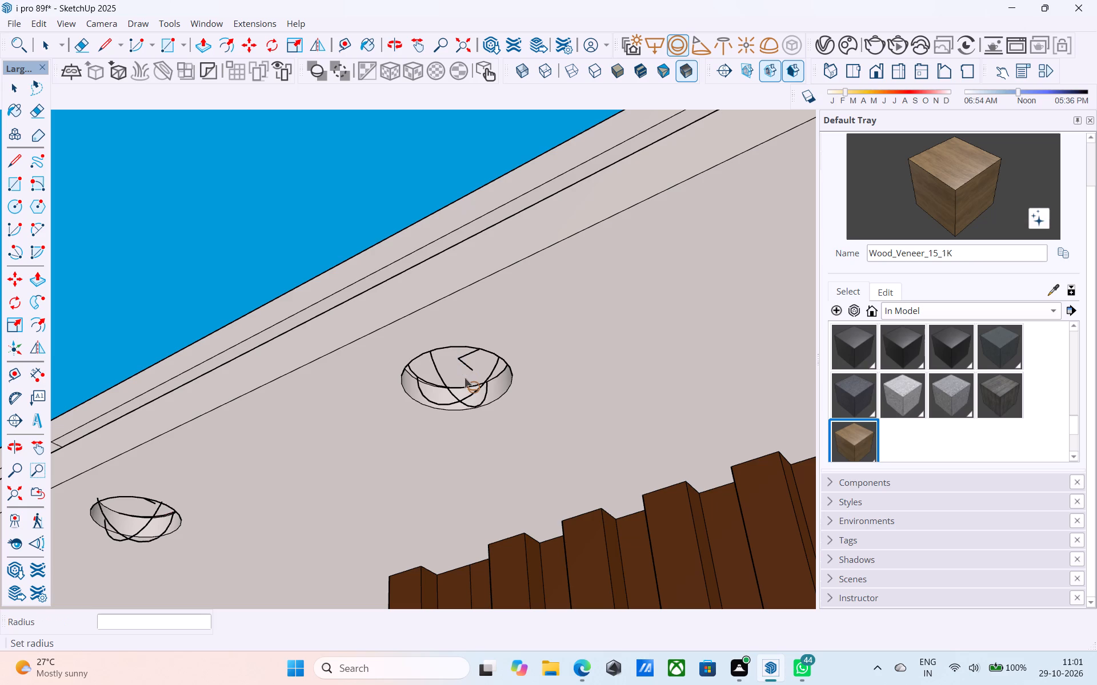
click(465, 378)
Place a Sphere Light in the last recess of the first long edge, just before the slab corner, roughly matching its radius.
scroll(458, 372, down, 7)
middle_drag(540, 360, 294, 442)
scroll(409, 340, up, 7)
middle_drag(429, 368, 429, 367)
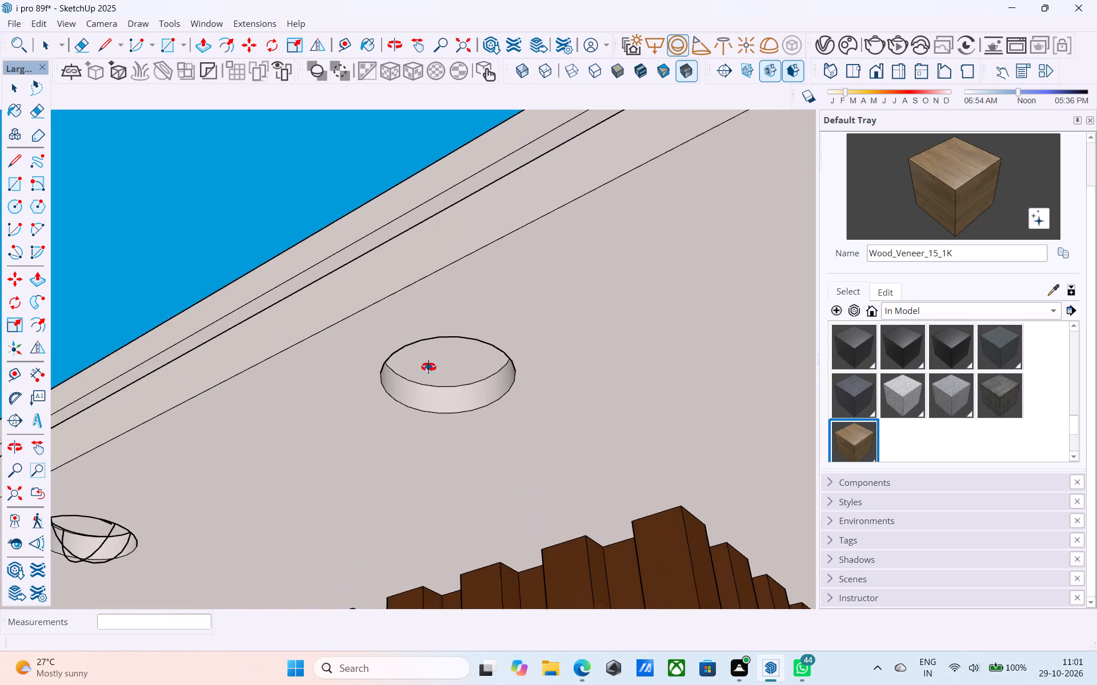
middle_drag(429, 367, 431, 268)
click(442, 340)
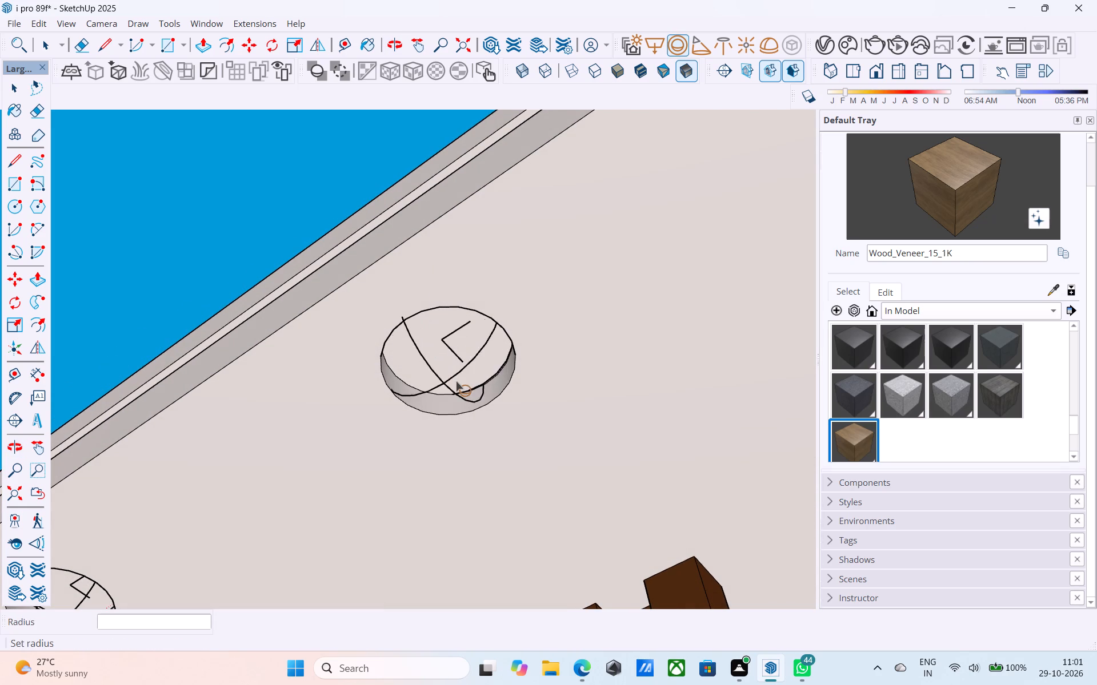
click(456, 382)
Place a Sphere Light centred in the first recess around the slab corner, on the short edge, sized to roughly its radius.
scroll(439, 373, down, 7)
shift+middle_drag(482, 384, 162, 403)
shift+middle_drag(375, 419, 325, 416)
scroll(403, 416, up, 1)
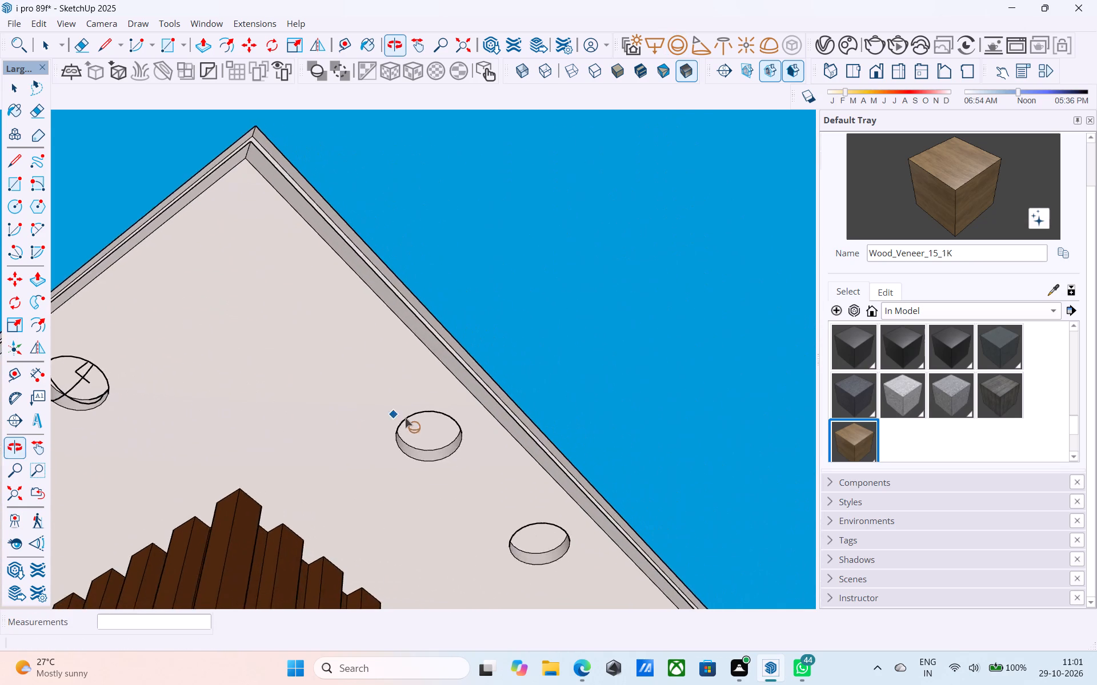
scroll(405, 418, up, 8)
middle_drag(420, 439, 403, 371)
click(457, 421)
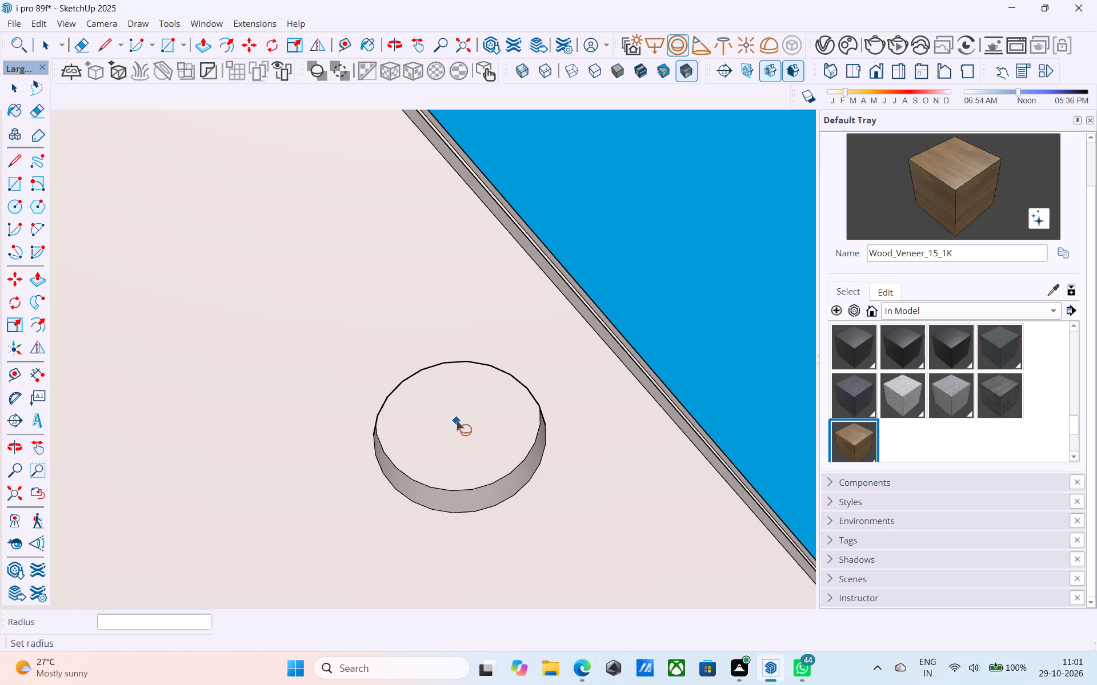
click(467, 479)
Place a Sphere Light centred in the middle recess of the short roof edge, slightly smaller than the recess.
scroll(389, 454, down, 5)
middle_drag(606, 424, 395, 270)
shift+middle_drag(434, 438, 424, 396)
scroll(403, 445, up, 6)
click(399, 401)
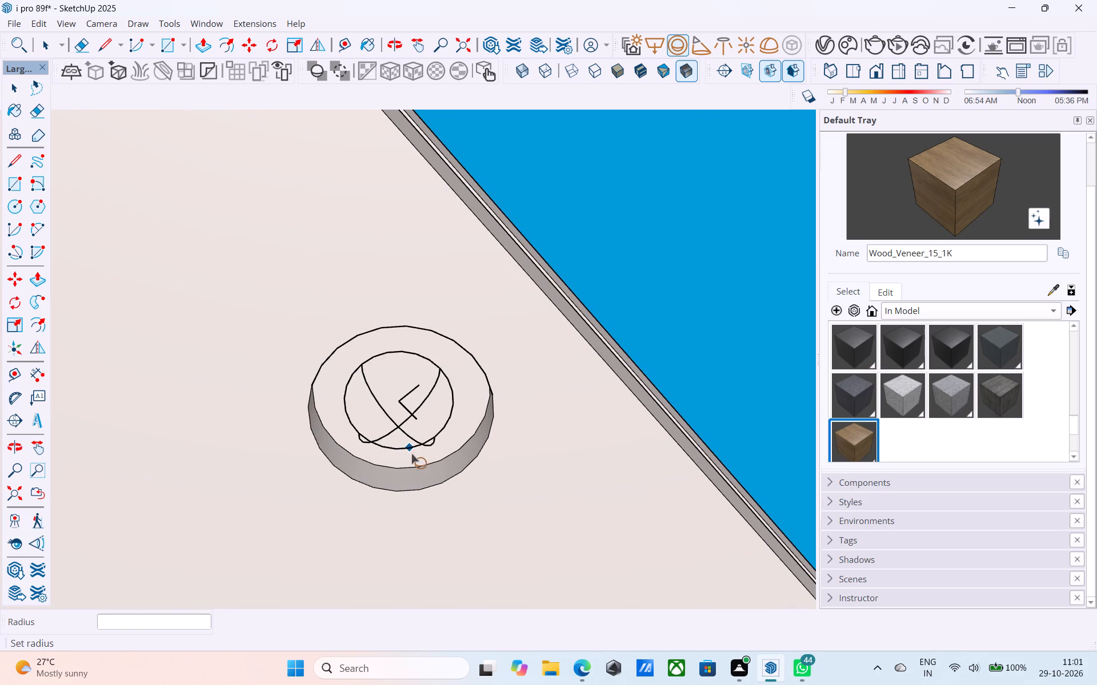
click(415, 461)
Place a Sphere Light centred in the last recess of the short roof edge, nearest the far slab corner.
scroll(409, 452, down, 5)
middle_drag(483, 420, 283, 280)
shift+middle_drag(443, 436, 411, 378)
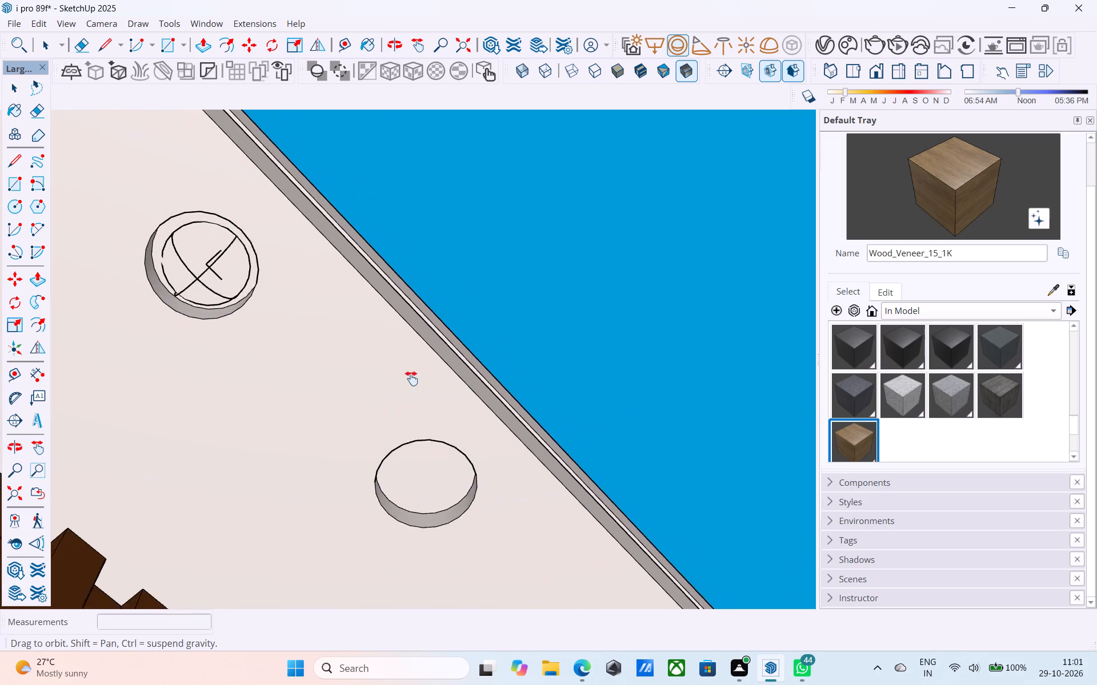
shift+middle_drag(411, 378, 396, 349)
scroll(415, 406, up, 4)
click(379, 406)
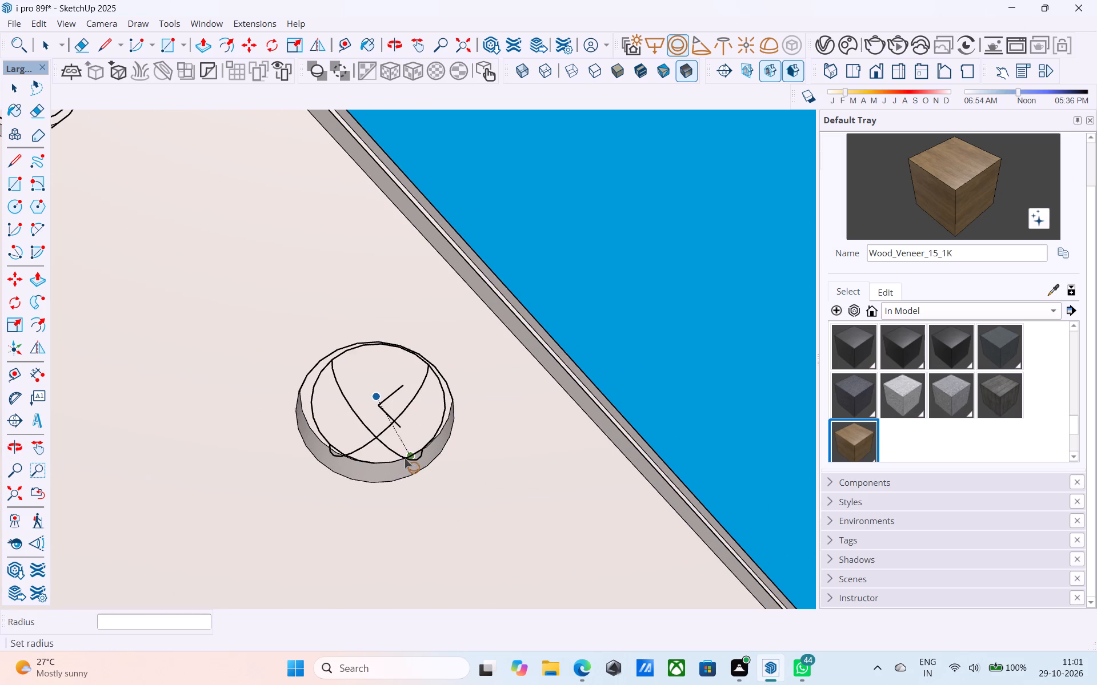
click(403, 458)
Place a Sphere Light centred in the first recess of the second long roof edge, past the far slab corner.
scroll(515, 491, down, 3)
shift+middle_drag(492, 475, 287, 259)
shift+middle_drag(413, 413, 388, 368)
middle_drag(139, 384, 128, 386)
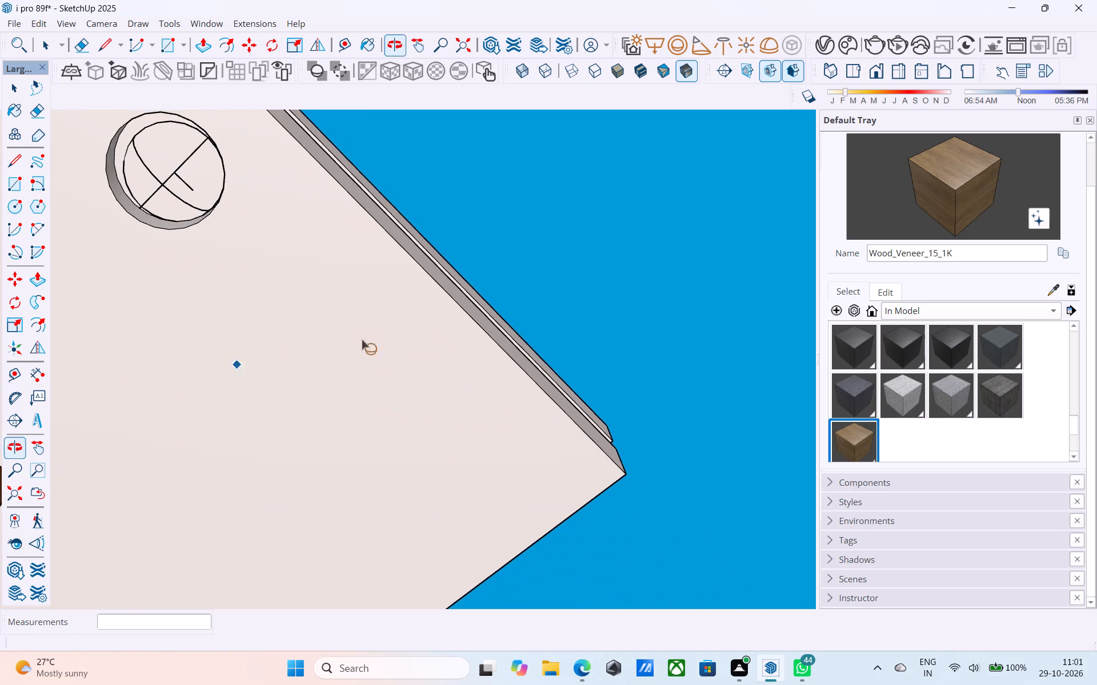
scroll(386, 344, down, 1)
middle_drag(396, 348, 42, 440)
middle_drag(535, 489, 340, 325)
shift+middle_drag(419, 417, 387, 361)
scroll(394, 376, up, 5)
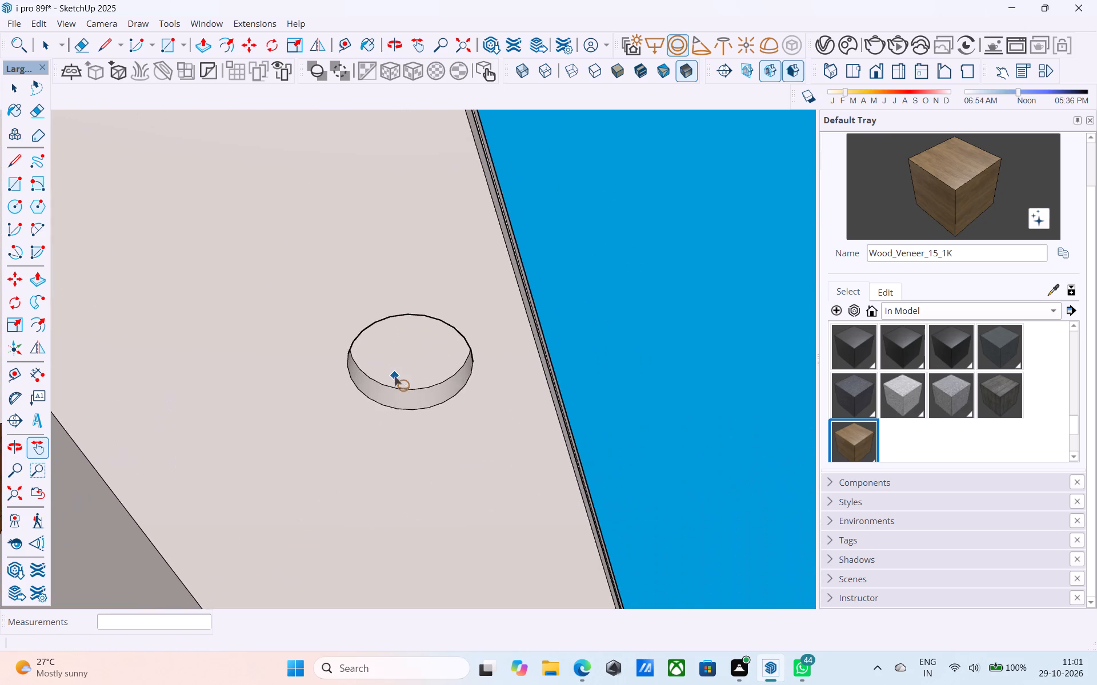
scroll(394, 376, up, 6)
click(426, 310)
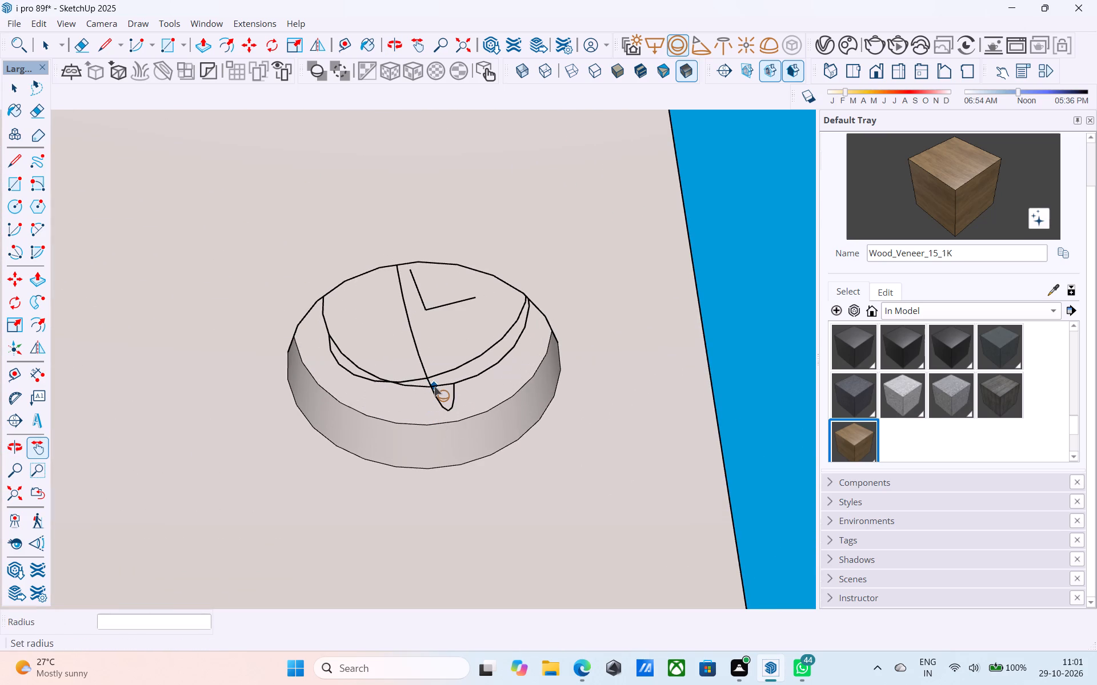
click(440, 411)
Place a Sphere Light centred in the second recess of the second long roof edge, sized to roughly the recess's radius.
scroll(414, 393, down, 5)
middle_drag(454, 429, 433, 399)
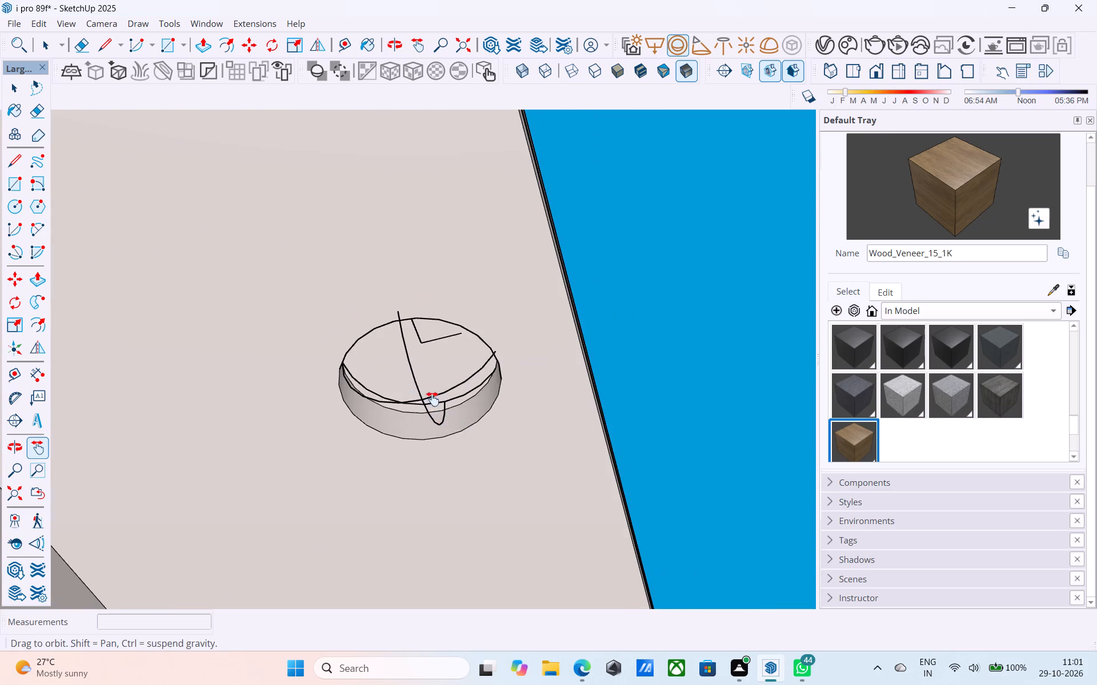
middle_drag(433, 399, 174, 561)
shift+middle_drag(401, 514, 252, 444)
scroll(400, 482, up, 7)
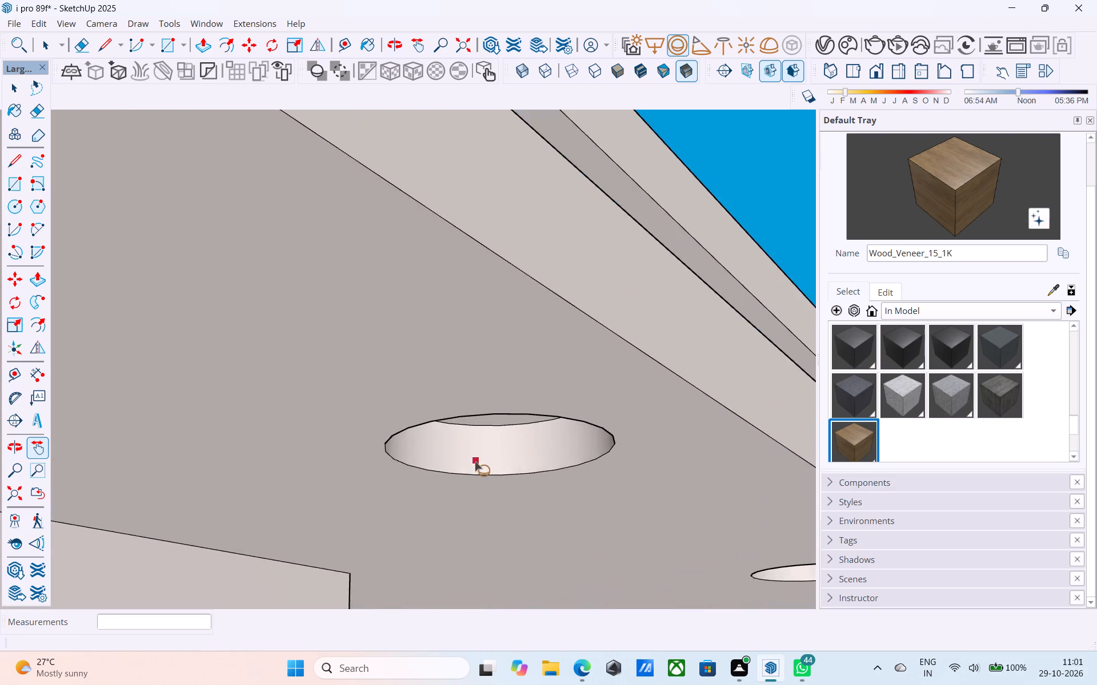
scroll(475, 461, up, 2)
shift+middle_drag(476, 461, 480, 315)
click(443, 342)
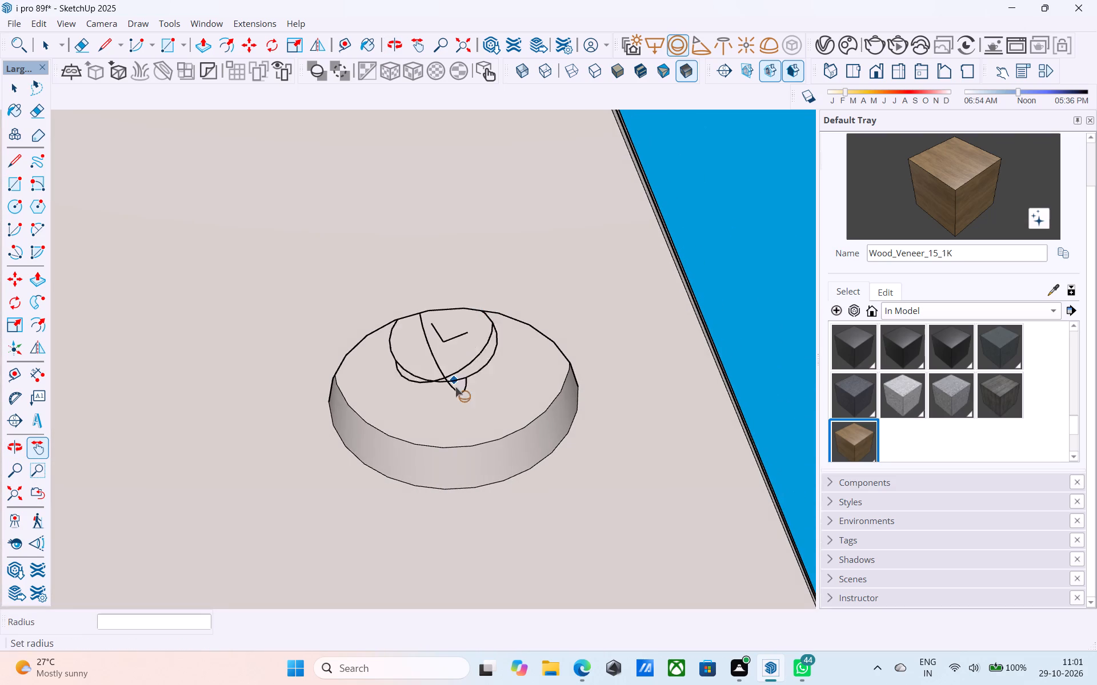
click(465, 435)
Place a Sphere Light centred in the third recess of the second long roof edge, sized to roughly the recess's radius.
scroll(519, 381, down, 3)
middle_drag(519, 384, 477, 518)
middle_drag(617, 378, 644, 498)
scroll(653, 438, down, 3)
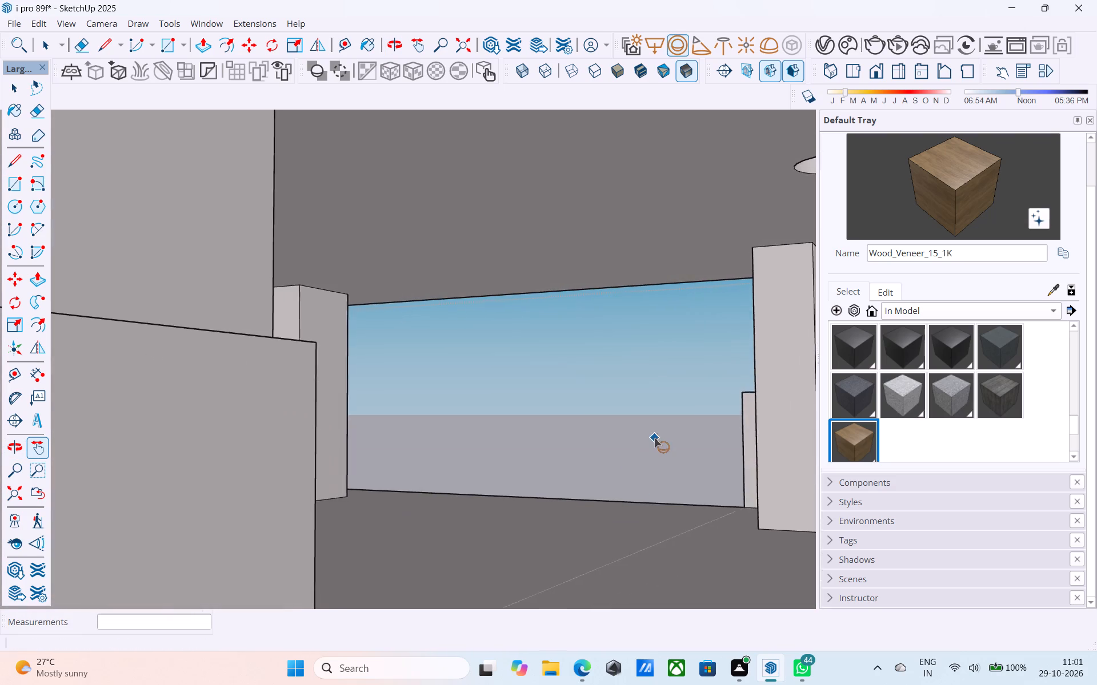
scroll(654, 438, down, 20)
scroll(654, 438, down, 20)
scroll(654, 438, down, 2)
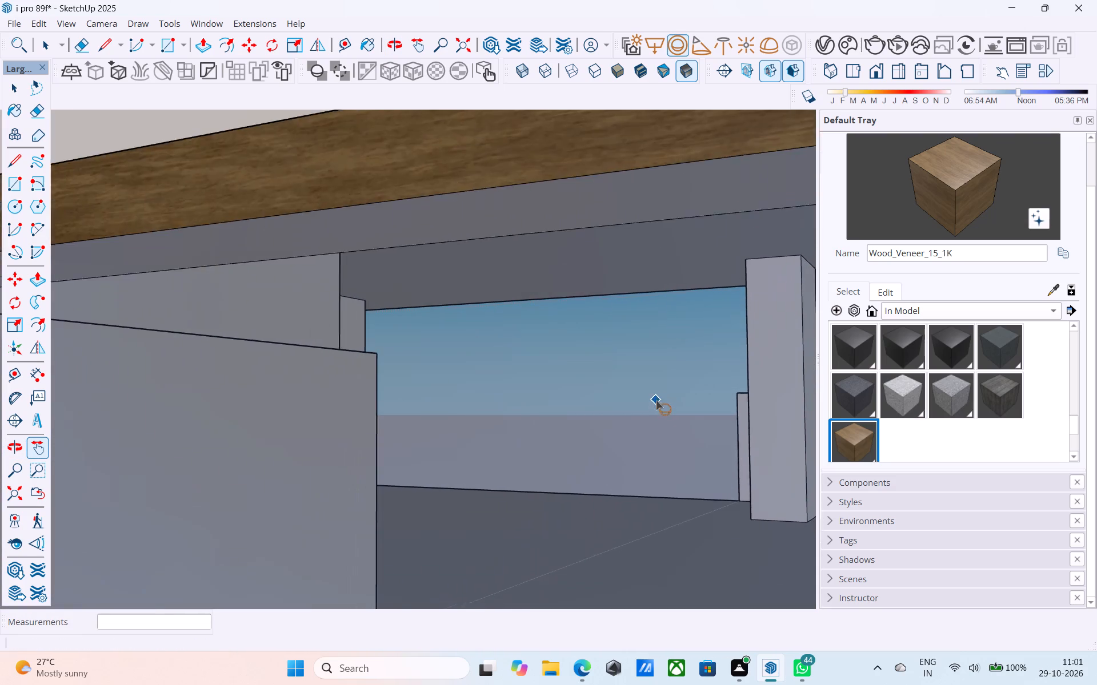
scroll(656, 400, down, 11)
middle_drag(657, 376, 505, 601)
shift+middle_drag(712, 380, 603, 432)
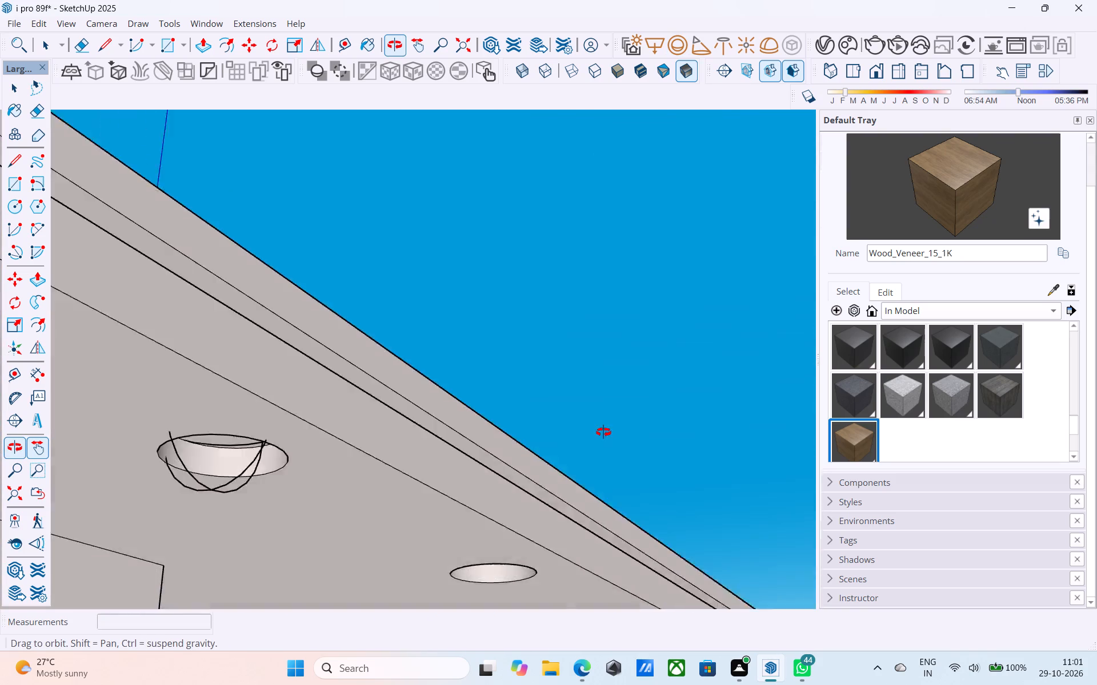
shift+middle_drag(603, 432, 594, 432)
middle_drag(496, 516, 471, 613)
scroll(604, 426, up, 7)
shift+middle_drag(535, 339, 570, 490)
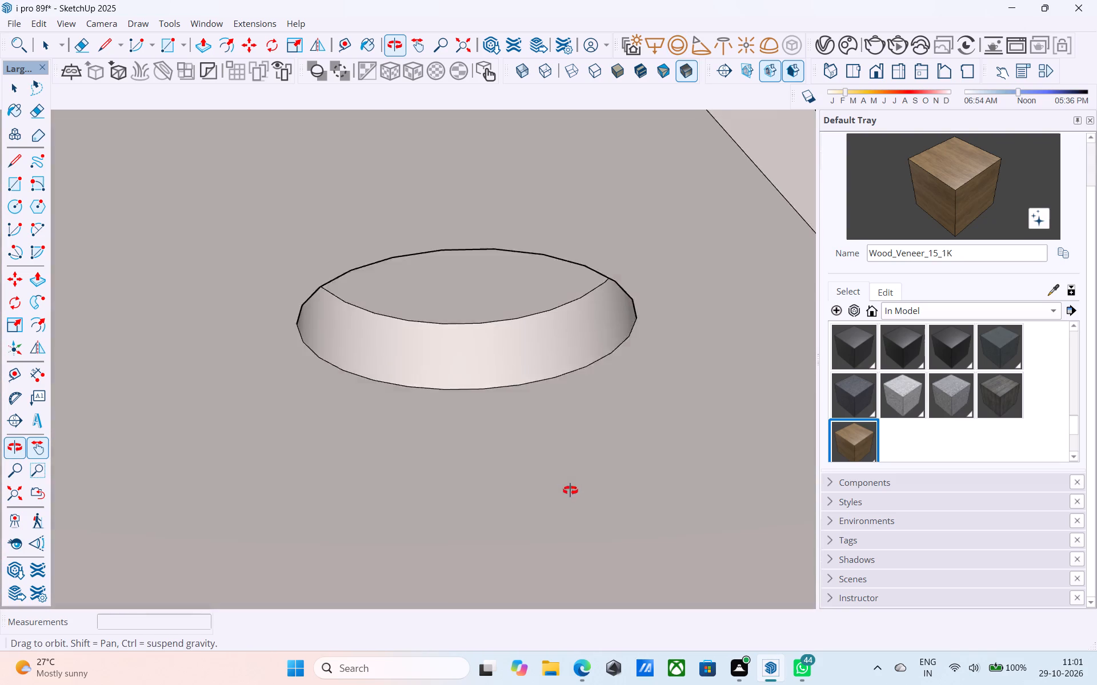
shift+middle_drag(570, 490, 539, 460)
scroll(513, 405, up, 1)
scroll(462, 292, down, 1)
shift+middle_drag(467, 300, 529, 366)
scroll(474, 319, up, 3)
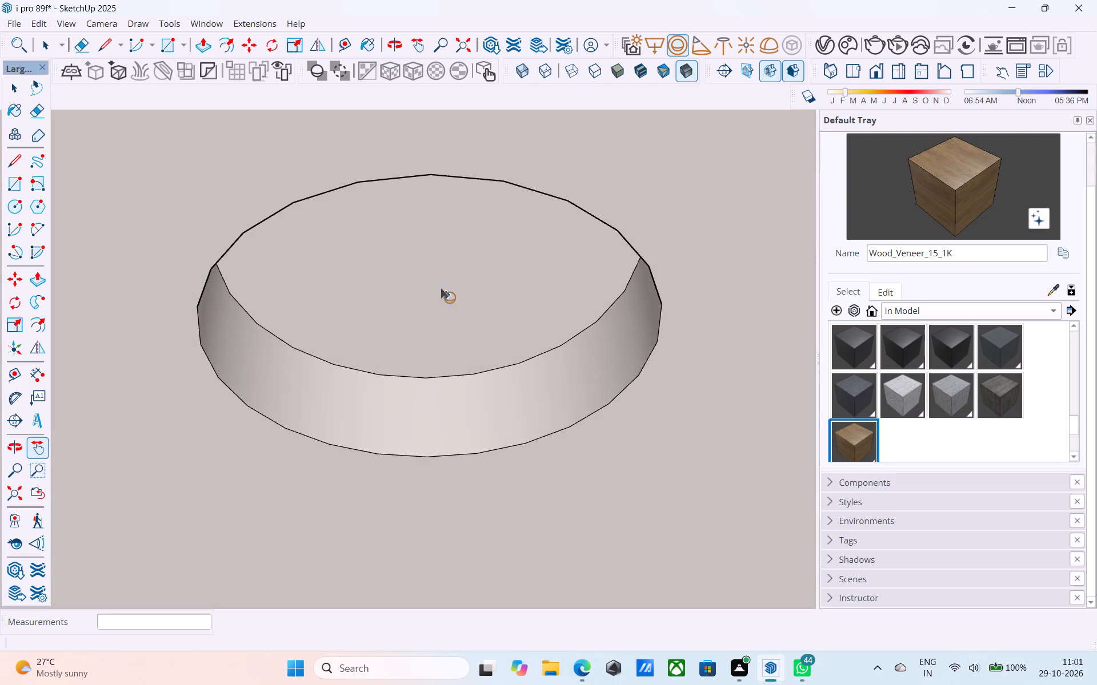
scroll(436, 267, up, 3)
click(429, 209)
click(470, 378)
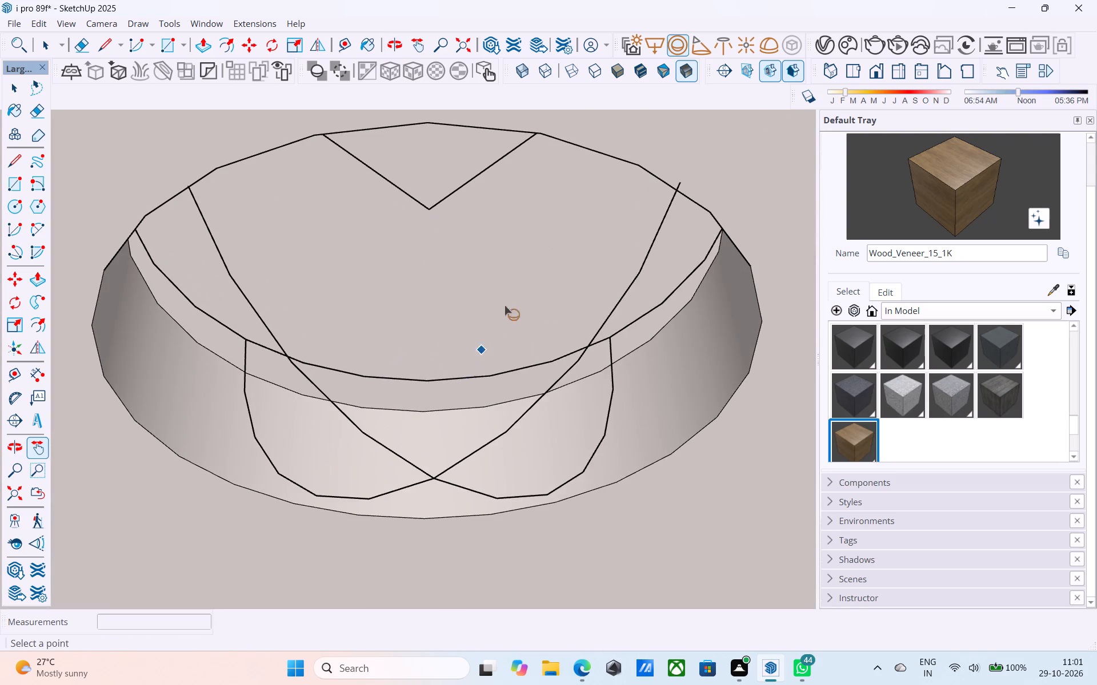
Place a Sphere Light centred in the fourth recess of the second long edge, the one before the roof column's recess.
scroll(510, 296, down, 4)
middle_drag(510, 321, 501, 447)
scroll(507, 409, down, 9)
middle_drag(630, 408, 290, 250)
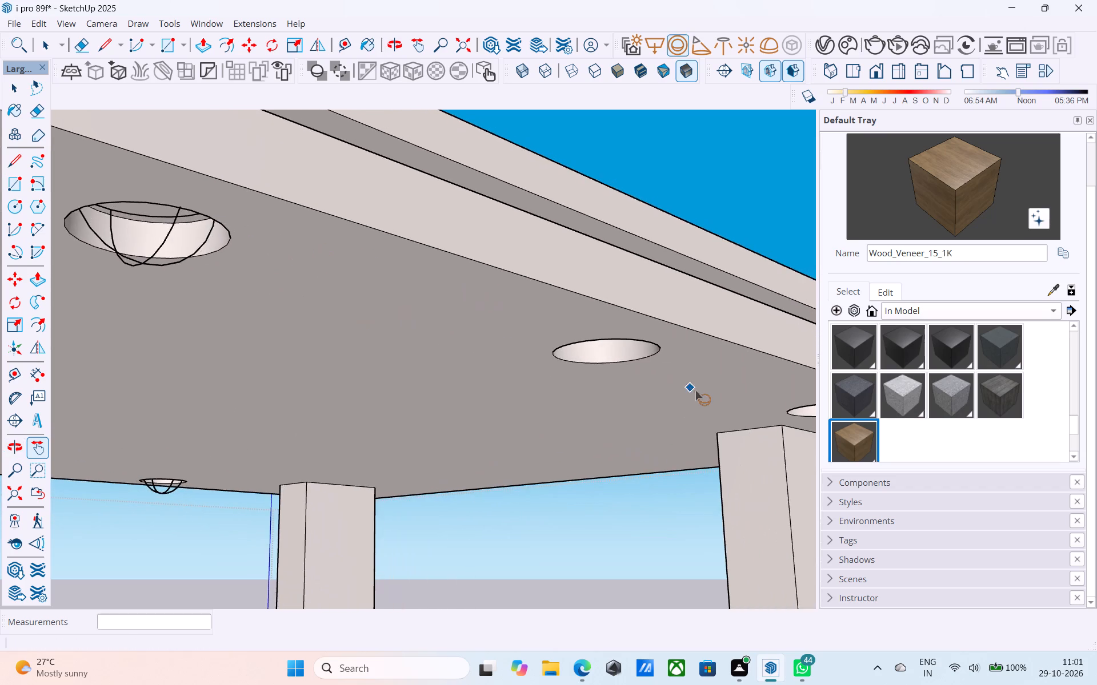
middle_drag(695, 390, 487, 309)
scroll(375, 333, up, 5)
shift+middle_drag(418, 287, 503, 267)
scroll(454, 286, up, 3)
middle_drag(431, 260, 438, 215)
scroll(413, 348, up, 1)
middle_drag(406, 362, 409, 299)
scroll(408, 297, up, 2)
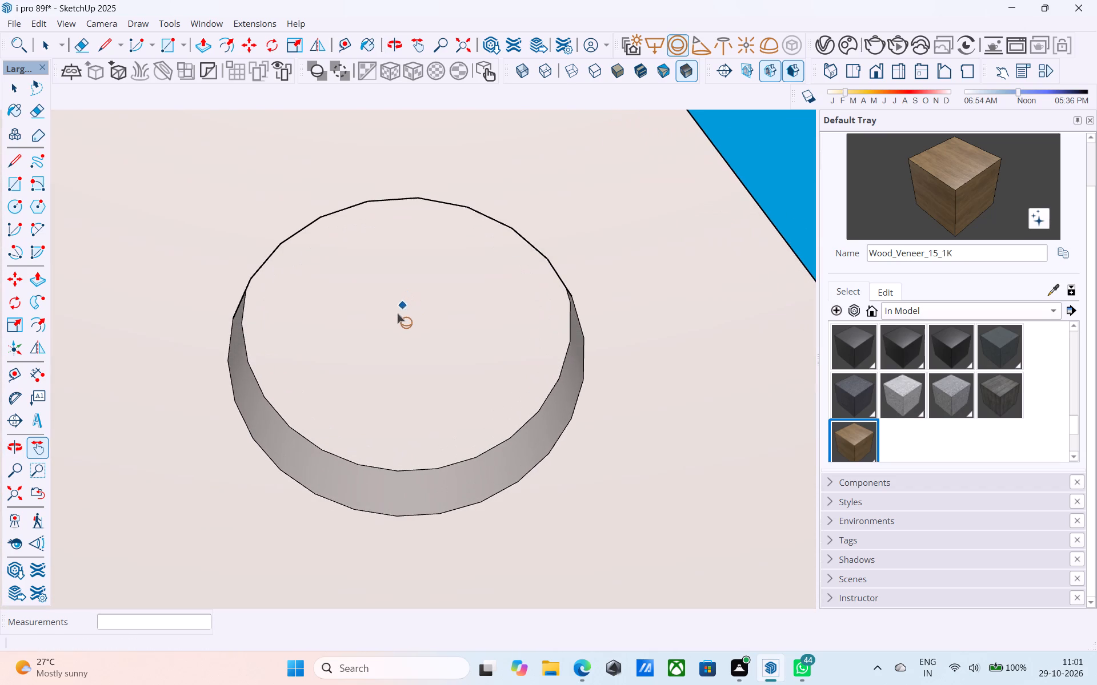
click(397, 321)
click(427, 454)
Place a Sphere Light centred in the recess beside the roof column, sized to roughly the recess's radius.
middle_drag(559, 342, 523, 541)
scroll(541, 526, down, 5)
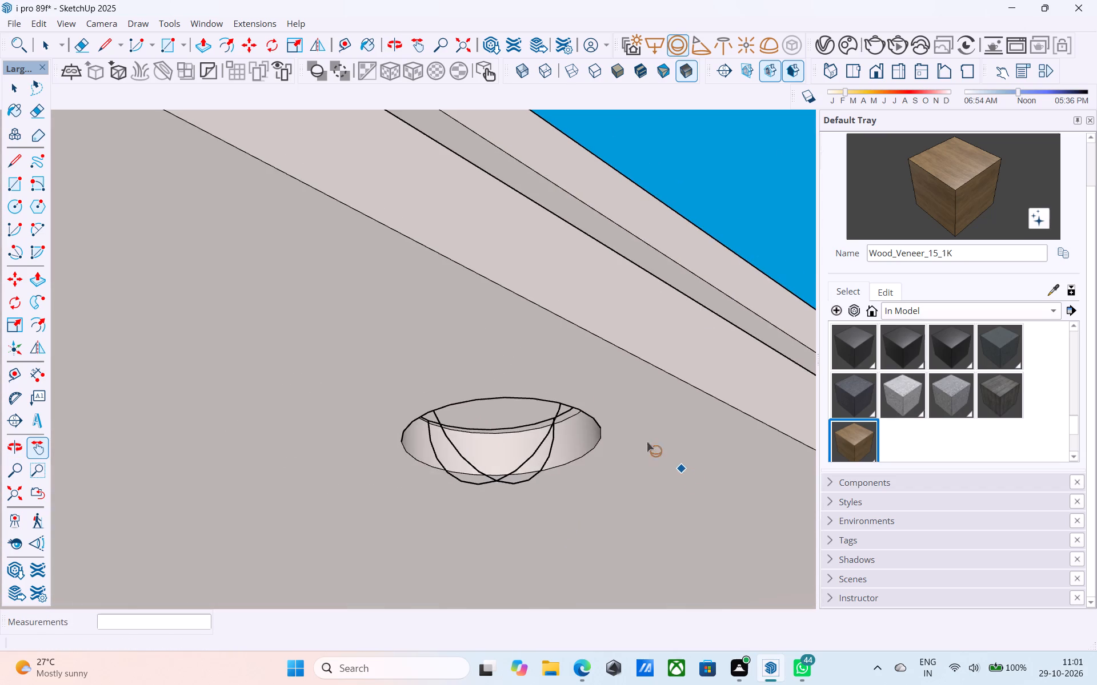
middle_drag(517, 400, 310, 221)
middle_drag(478, 369, 215, 169)
shift+middle_drag(546, 375, 279, 193)
scroll(466, 264, up, 1)
middle_drag(466, 263, 486, 281)
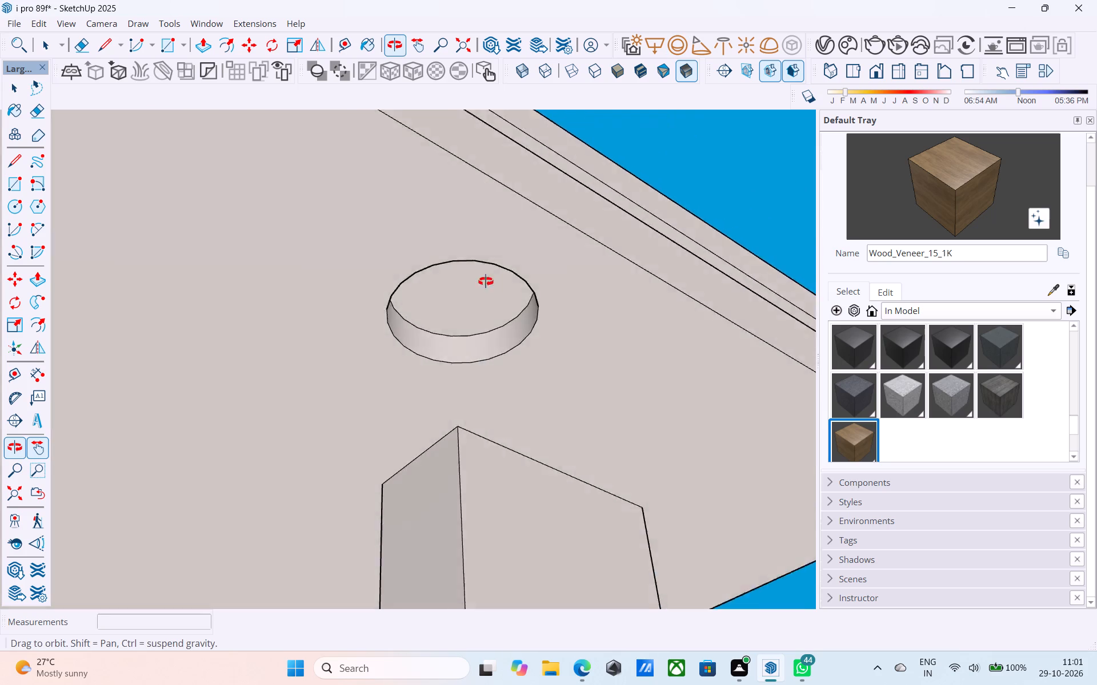
middle_drag(486, 281, 460, 369)
scroll(469, 318, up, 7)
shift+middle_drag(479, 336, 473, 289)
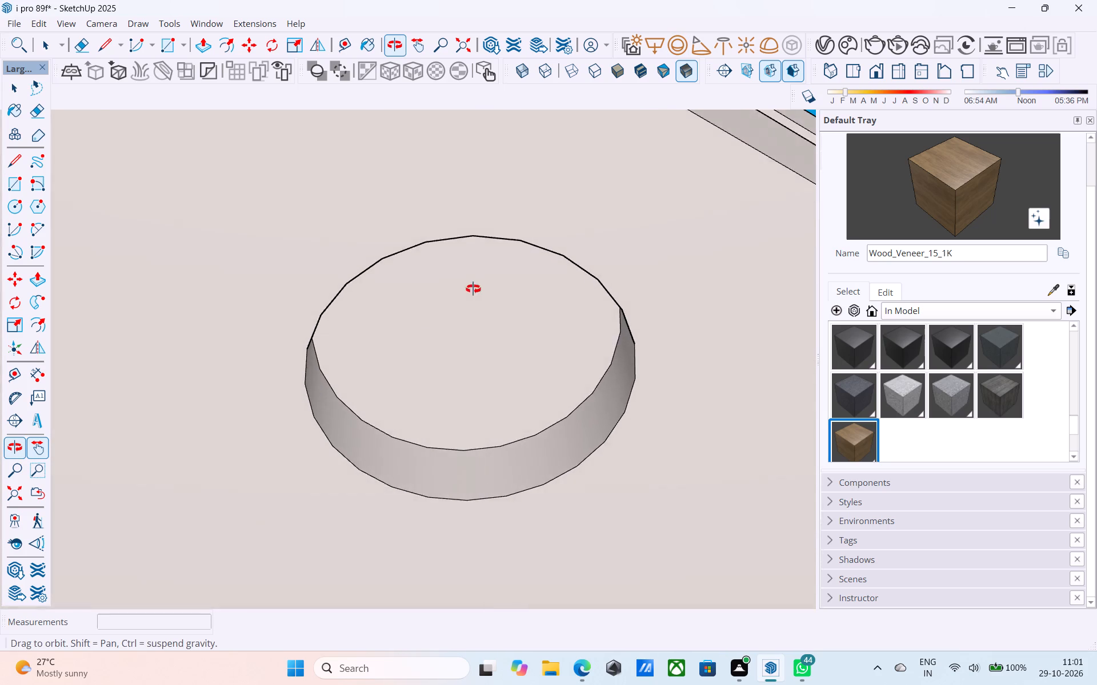
shift+middle_drag(473, 289, 454, 251)
click(461, 315)
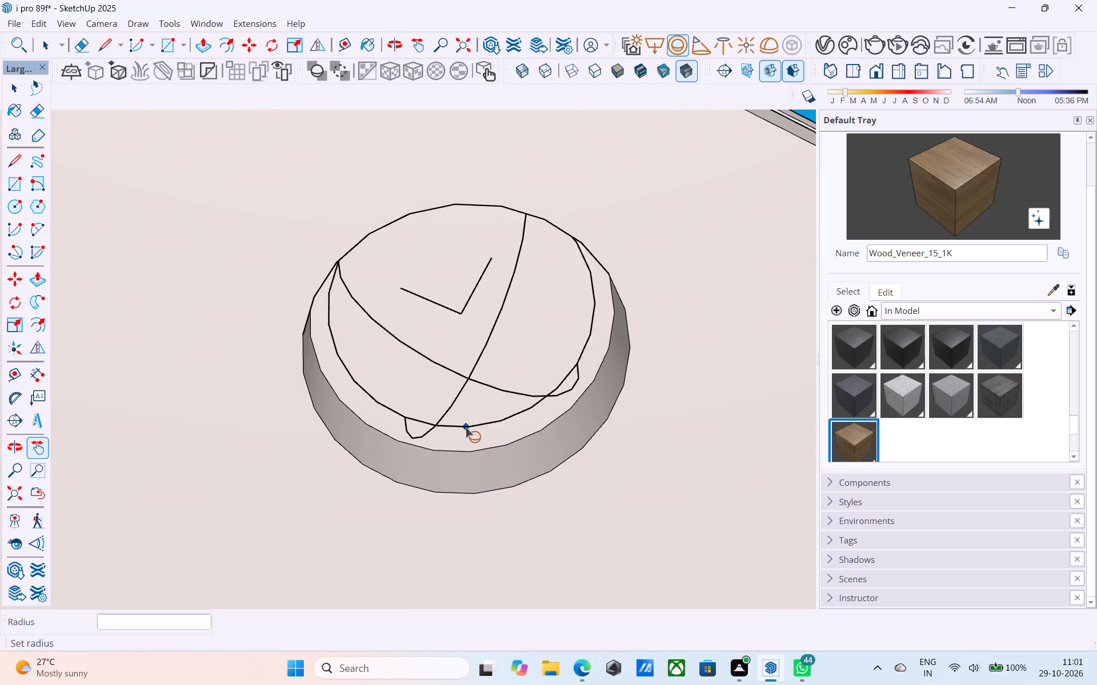
click(466, 442)
scroll(478, 269, up, 1)
middle_drag(478, 268, 498, 478)
scroll(498, 478, down, 17)
key(space)
Examine the gate-side facade, its framed balcony and the whole house exterior from a straight-on elevation and from angled views.
middle_drag(523, 429, 571, 465)
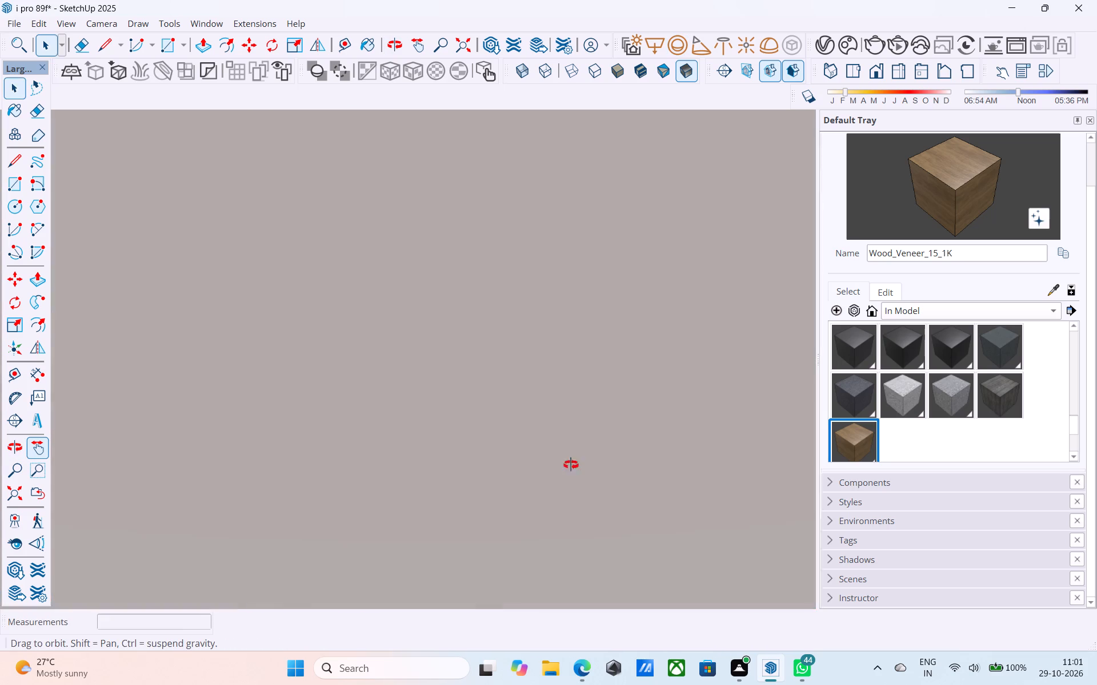
middle_drag(571, 465, 623, 587)
scroll(653, 481, down, 3)
scroll(653, 481, up, 1)
scroll(653, 481, down, 6)
middle_drag(587, 267, 499, 567)
scroll(507, 461, down, 4)
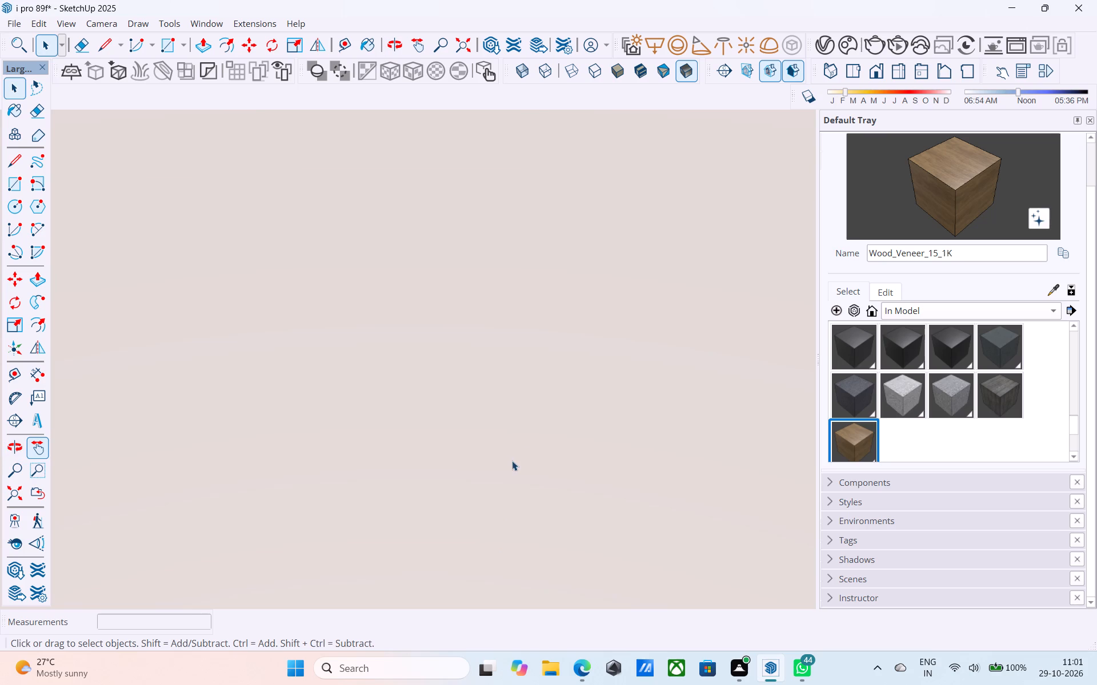
scroll(512, 461, down, 18)
click(900, 75)
scroll(813, 143, down, 9)
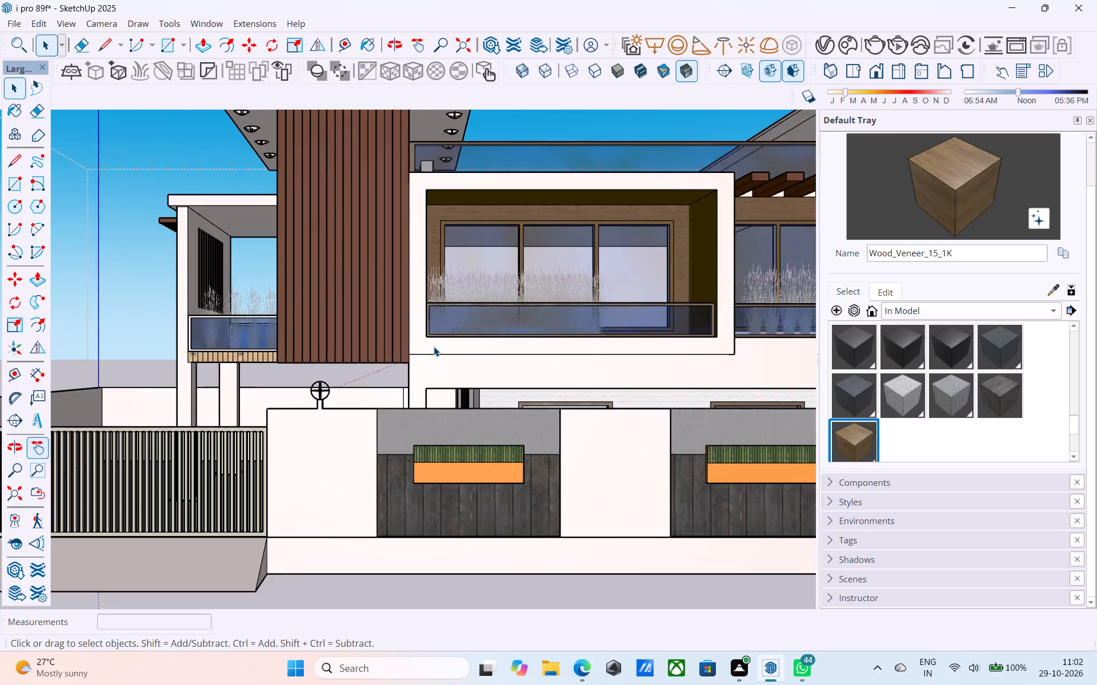
scroll(434, 346, down, 4)
middle_drag(446, 355, 521, 382)
scroll(560, 370, up, 14)
shift+middle_drag(532, 358, 487, 380)
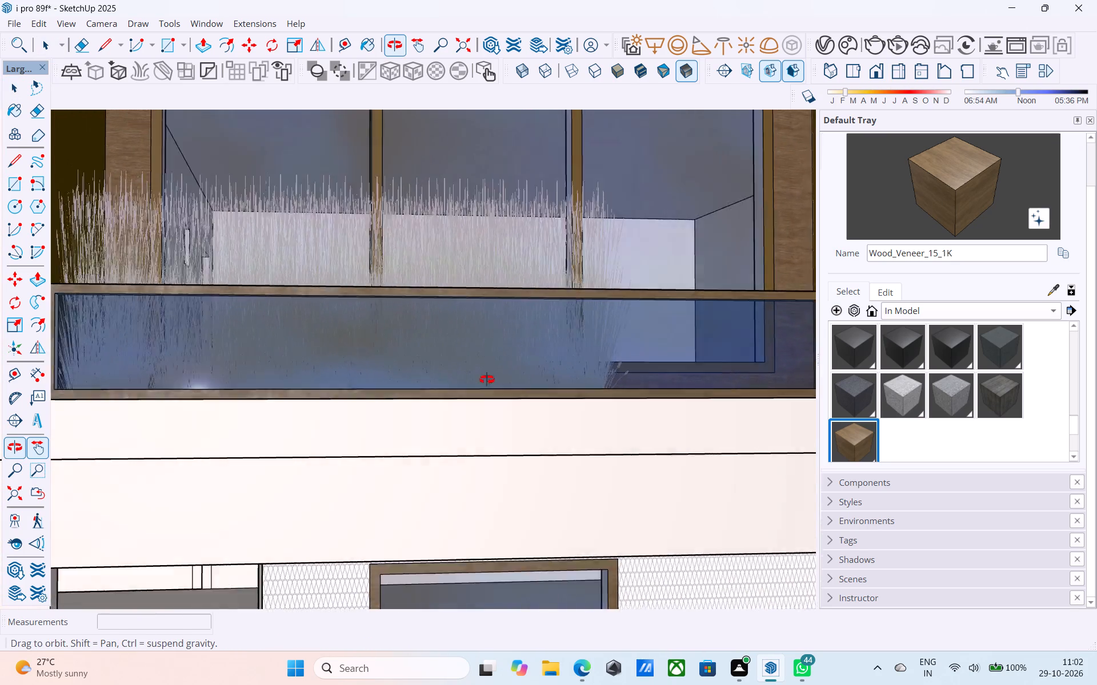
shift+middle_drag(487, 380, 473, 397)
scroll(463, 363, up, 5)
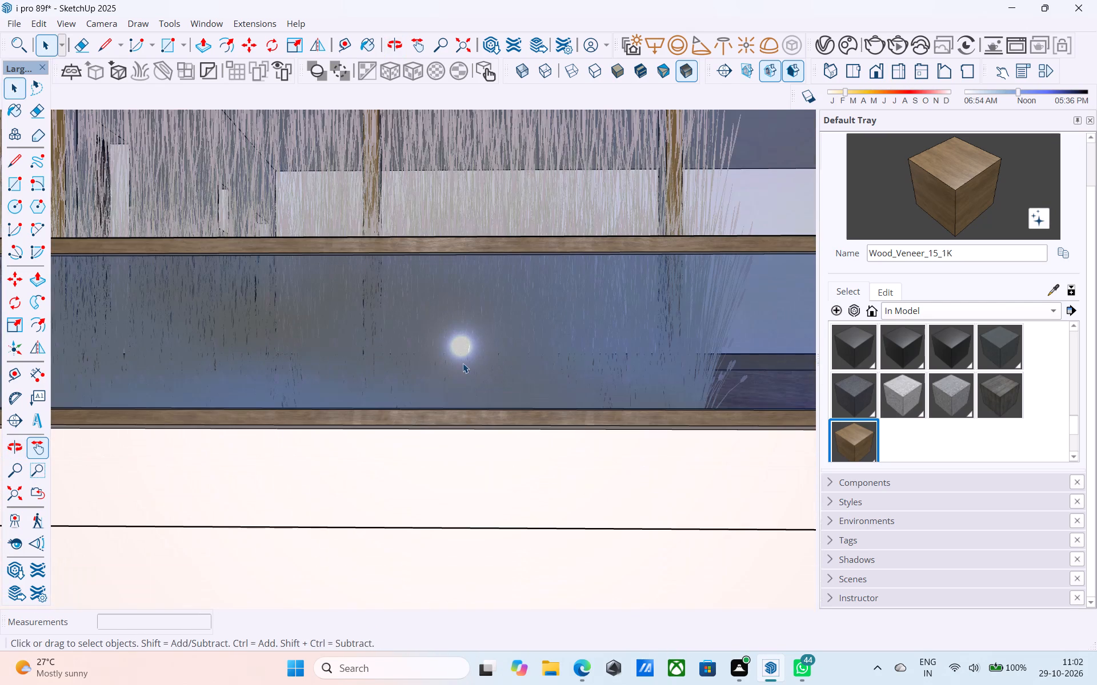
scroll(463, 362, down, 4)
middle_drag(462, 362, 461, 385)
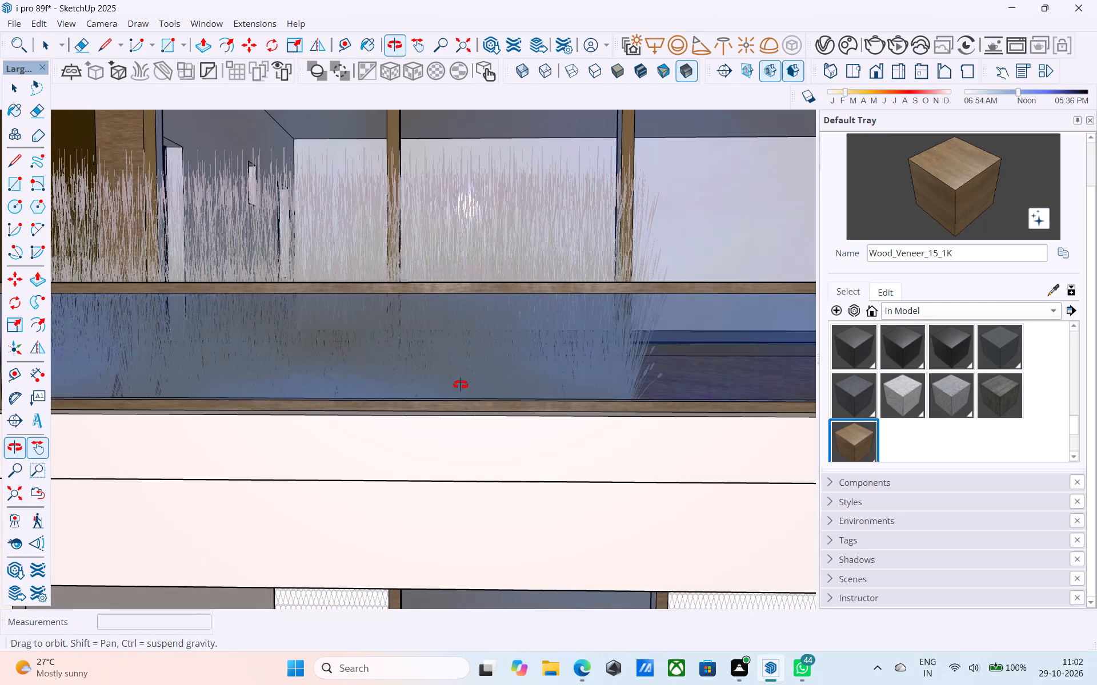
middle_drag(461, 385, 571, 388)
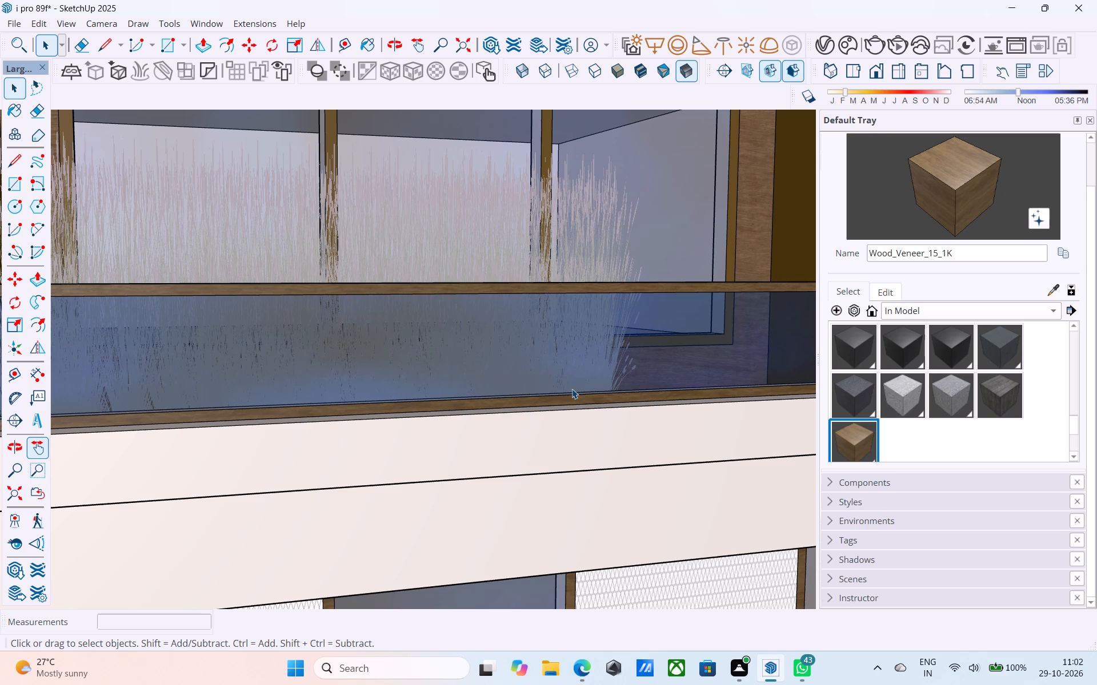
scroll(572, 389, down, 3)
middle_drag(572, 389, 568, 373)
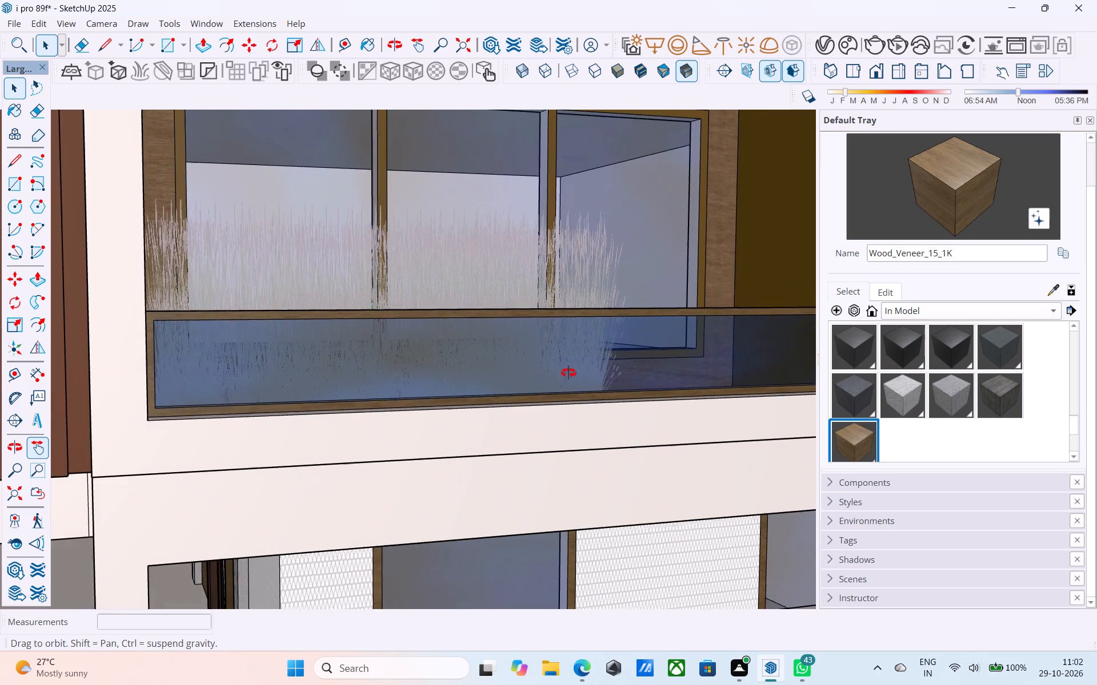
middle_drag(568, 373, 568, 370)
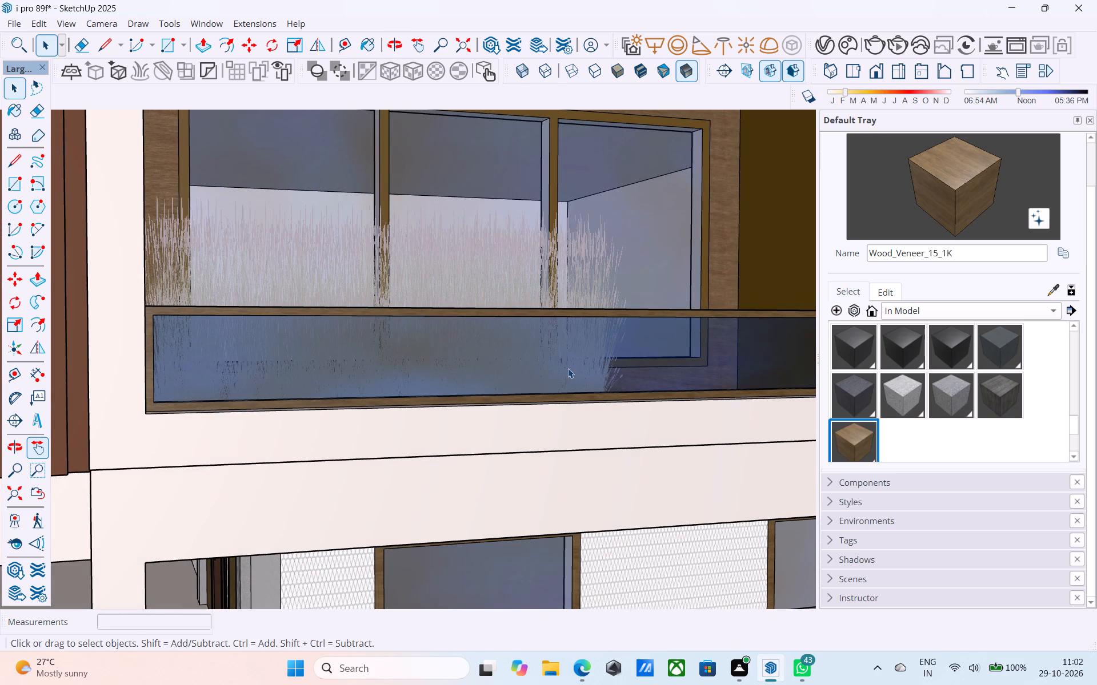
scroll(568, 368, down, 2)
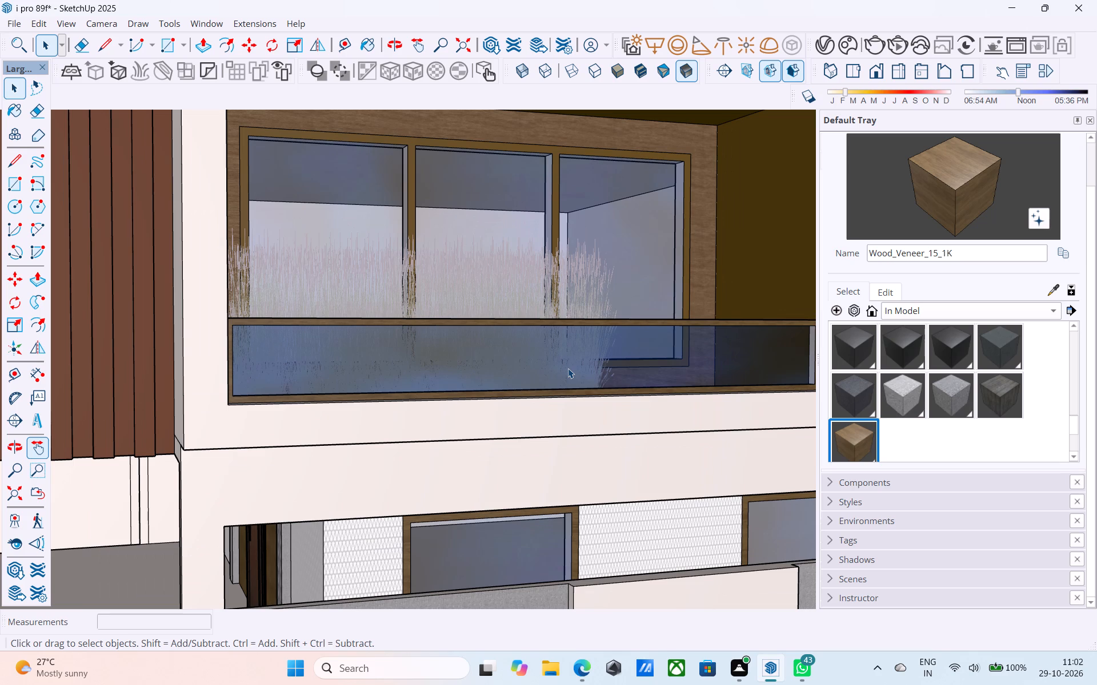
scroll(527, 362, down, 1)
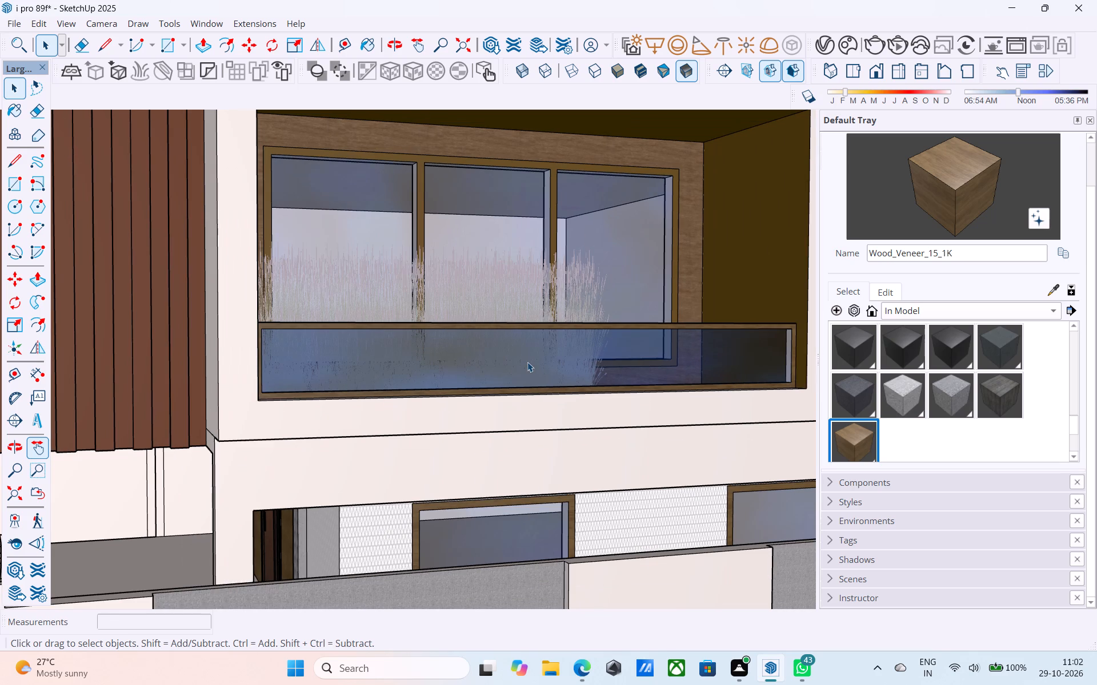
middle_drag(411, 385, 450, 381)
scroll(450, 381, down, 1)
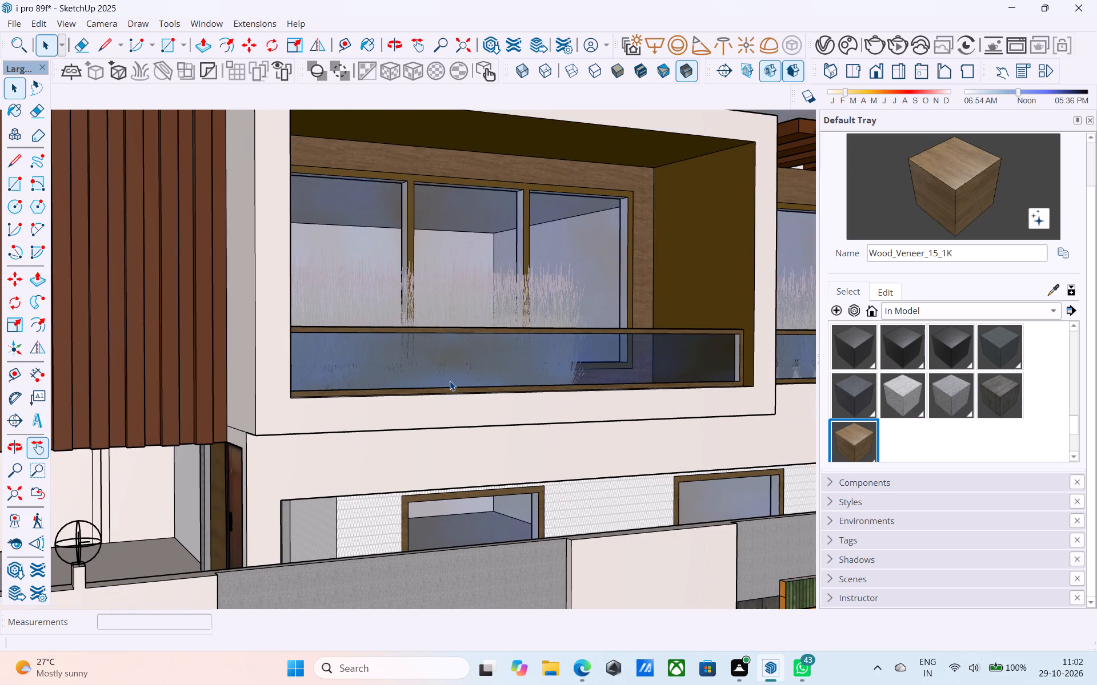
scroll(450, 381, down, 3)
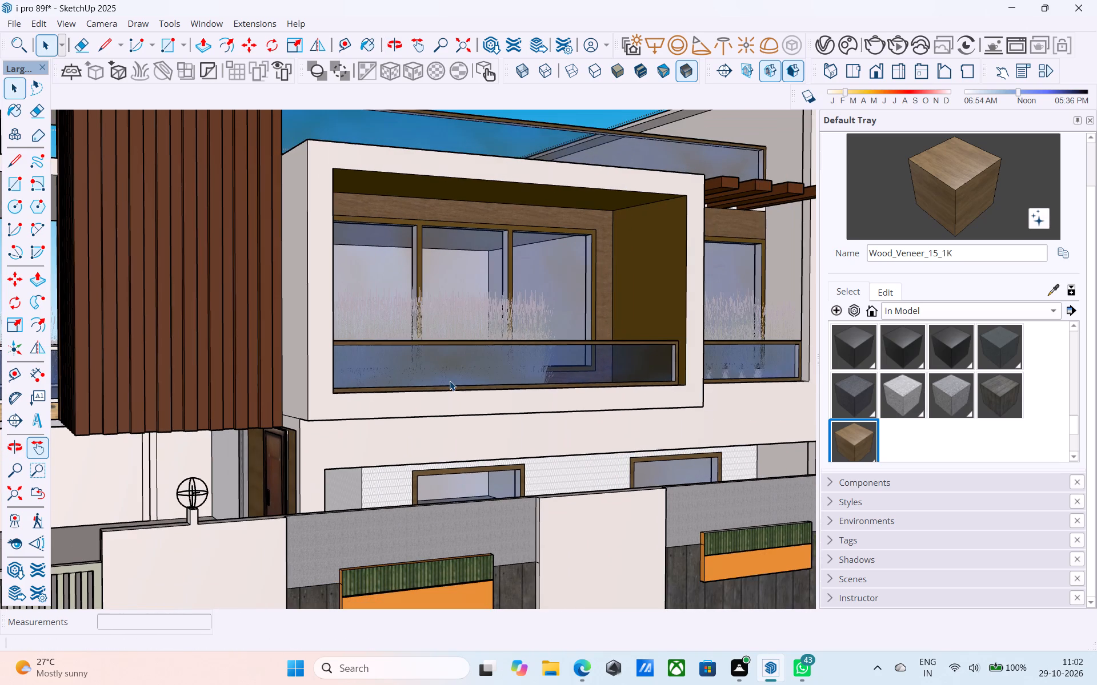
middle_drag(450, 381, 456, 375)
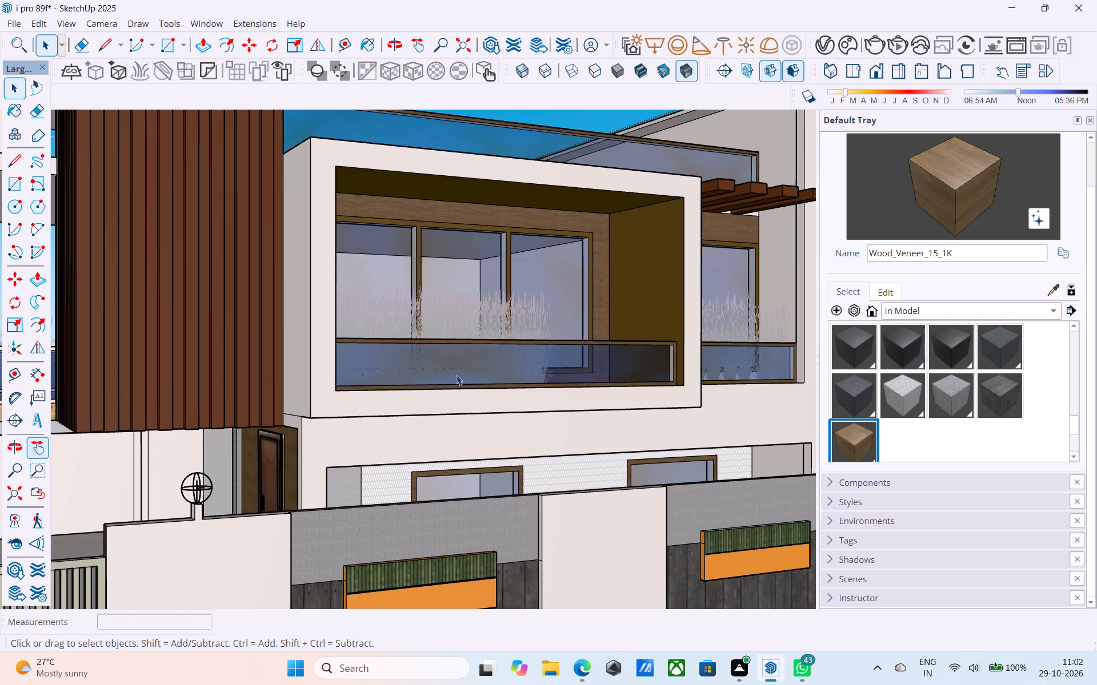
scroll(457, 375, down, 2)
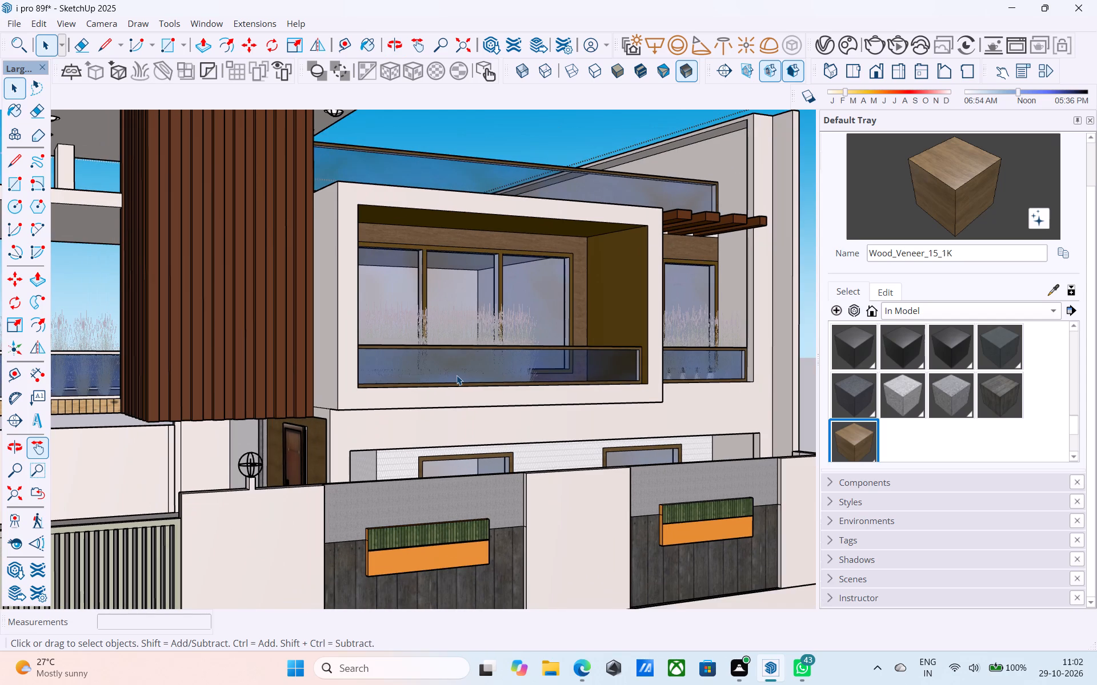
scroll(457, 375, down, 2)
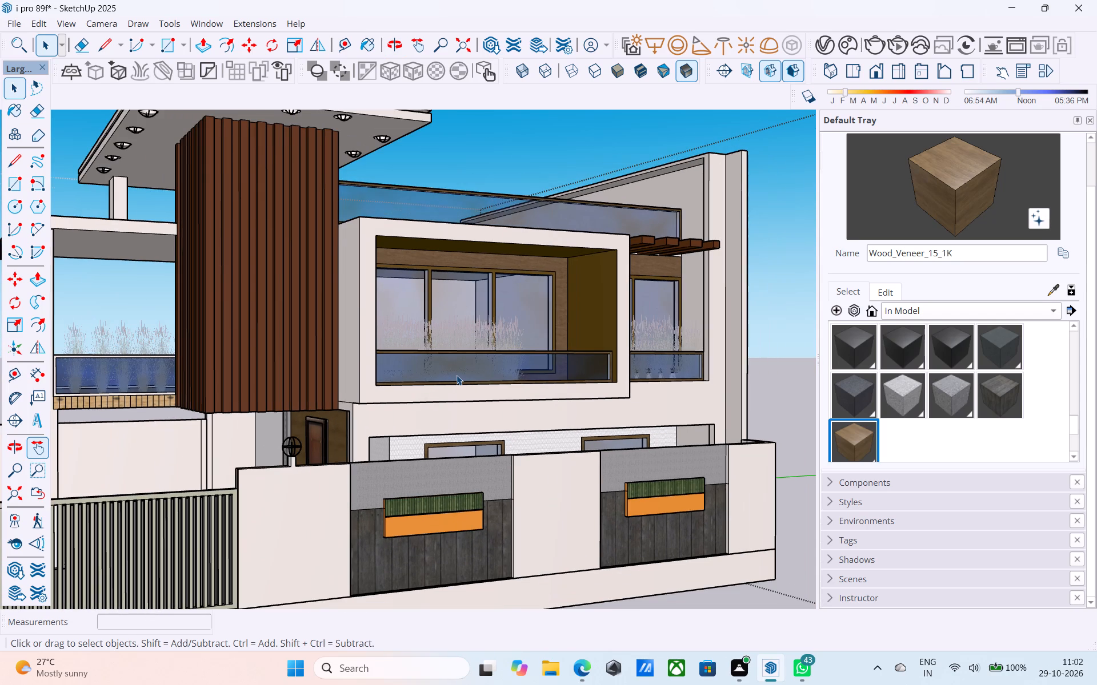
scroll(457, 375, down, 5)
middle_drag(361, 385, 466, 401)
scroll(467, 401, down, 3)
middle_drag(467, 401, 547, 427)
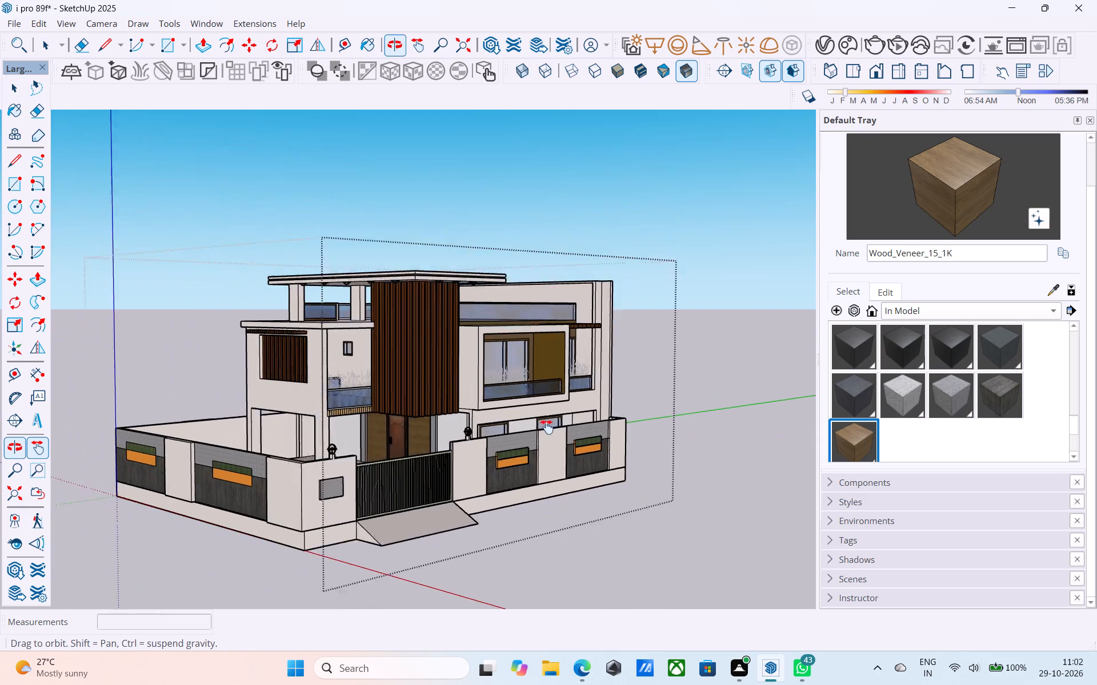
middle_drag(547, 427, 559, 432)
Save the model with the newly placed slab lights.
key(ctrl+s)
click(494, 433)
ctrl+scroll(494, 433, up, 2)
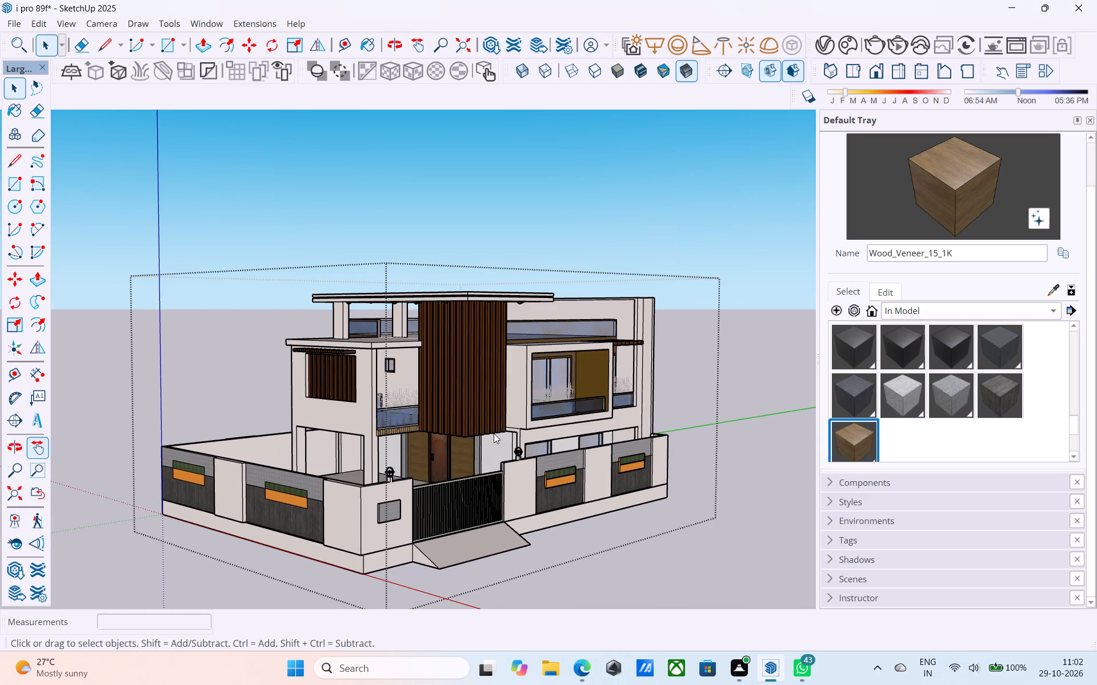
ctrl+scroll(494, 433, up, 1)
key(ctrl+s)
Examine the house from the gate corner, settling on a low view that shows the recessed lights under the roof slab.
scroll(493, 433, down, 5)
middle_drag(493, 433, 443, 346)
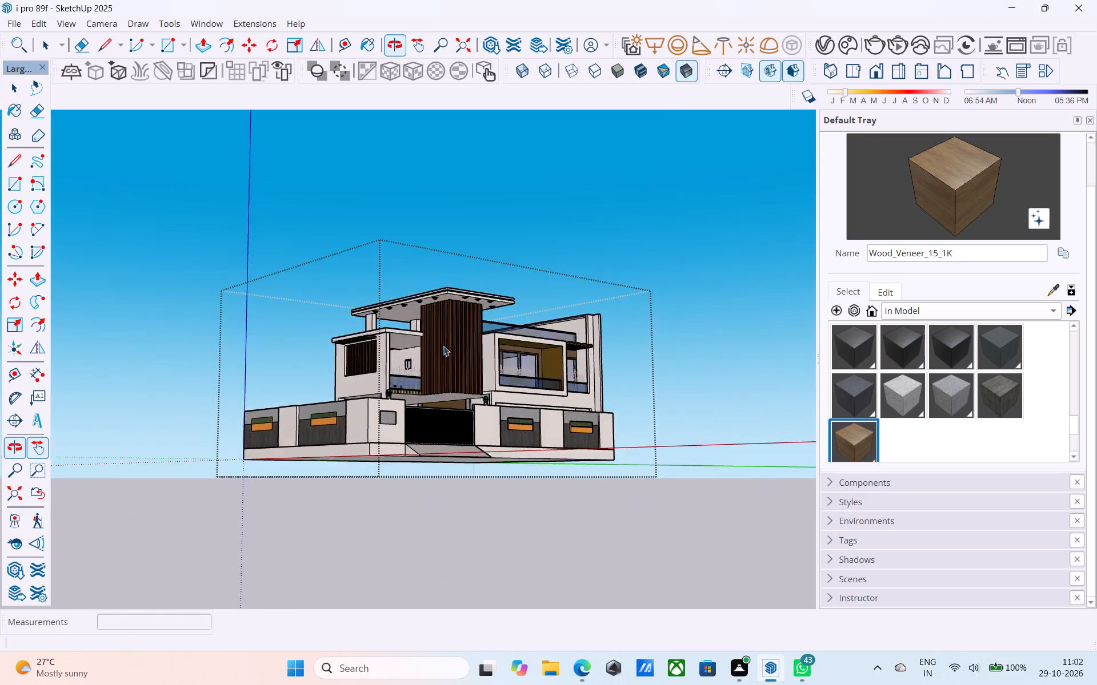
scroll(458, 362, up, 5)
middle_drag(509, 404, 290, 532)
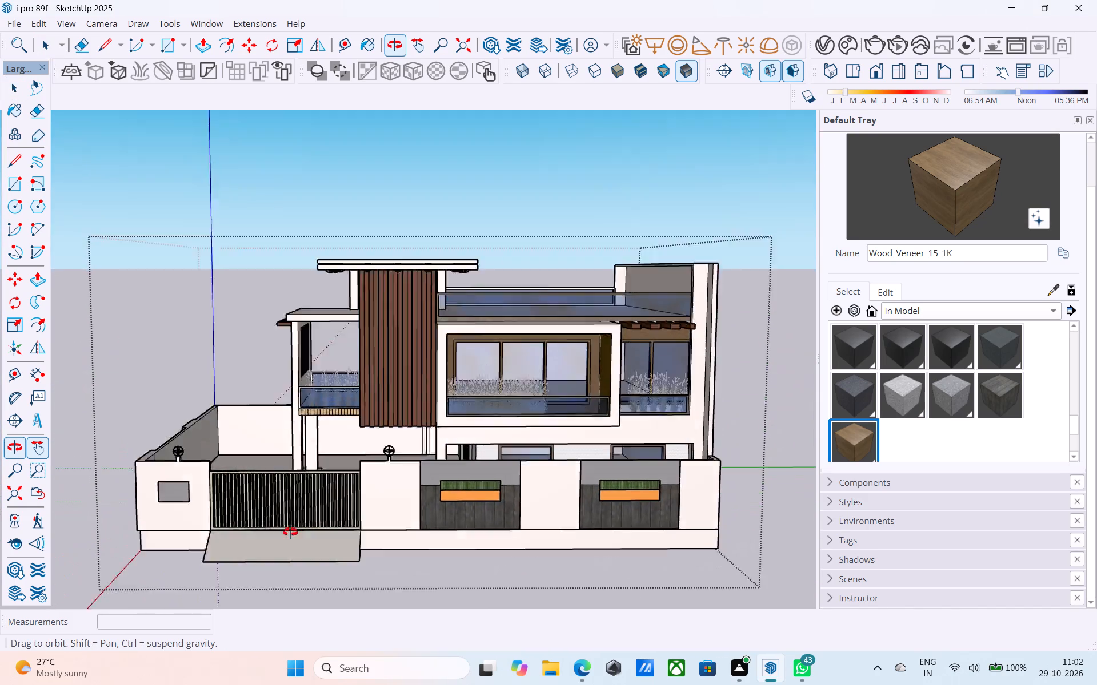
middle_drag(290, 532, 531, 496)
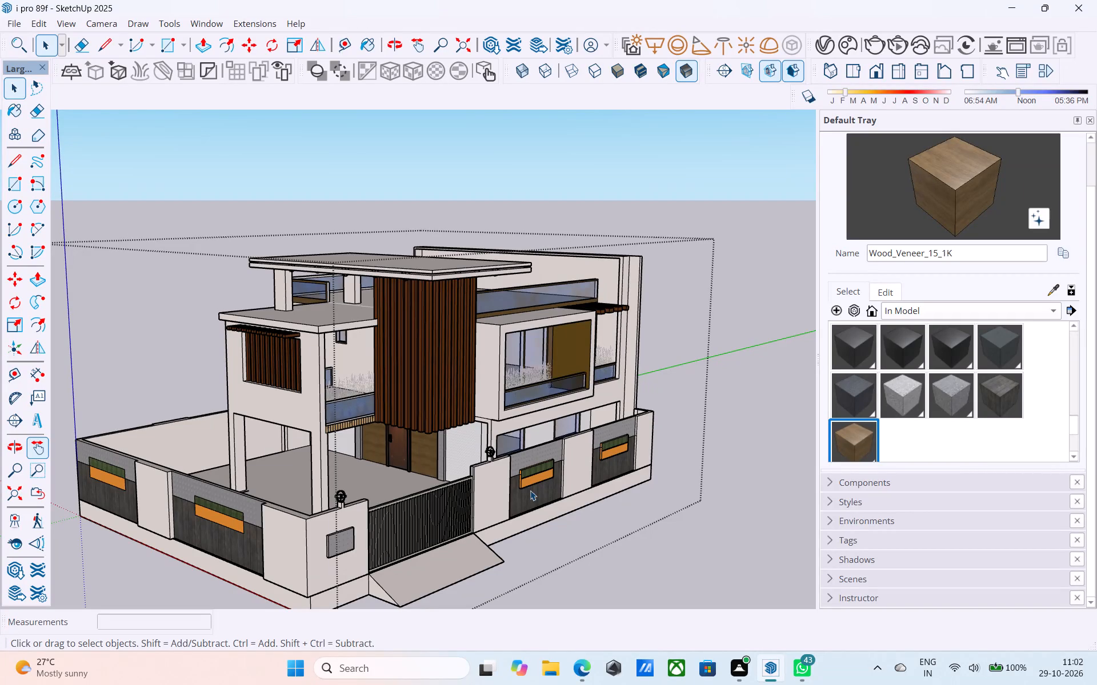
scroll(530, 490, up, 1)
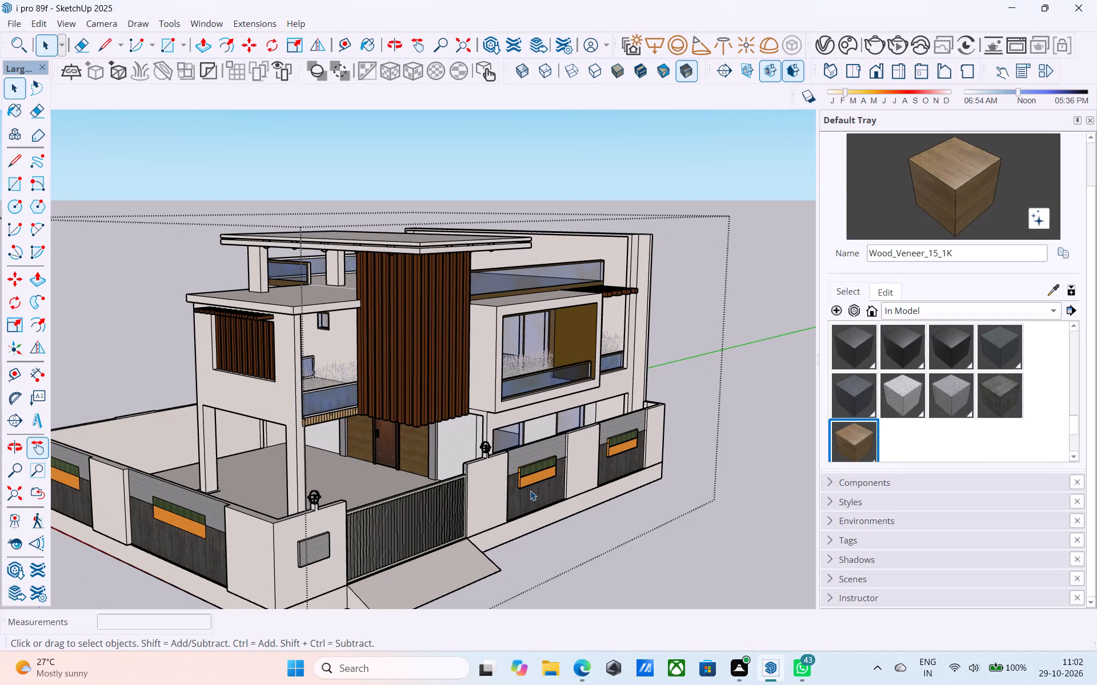
middle_drag(530, 490, 525, 462)
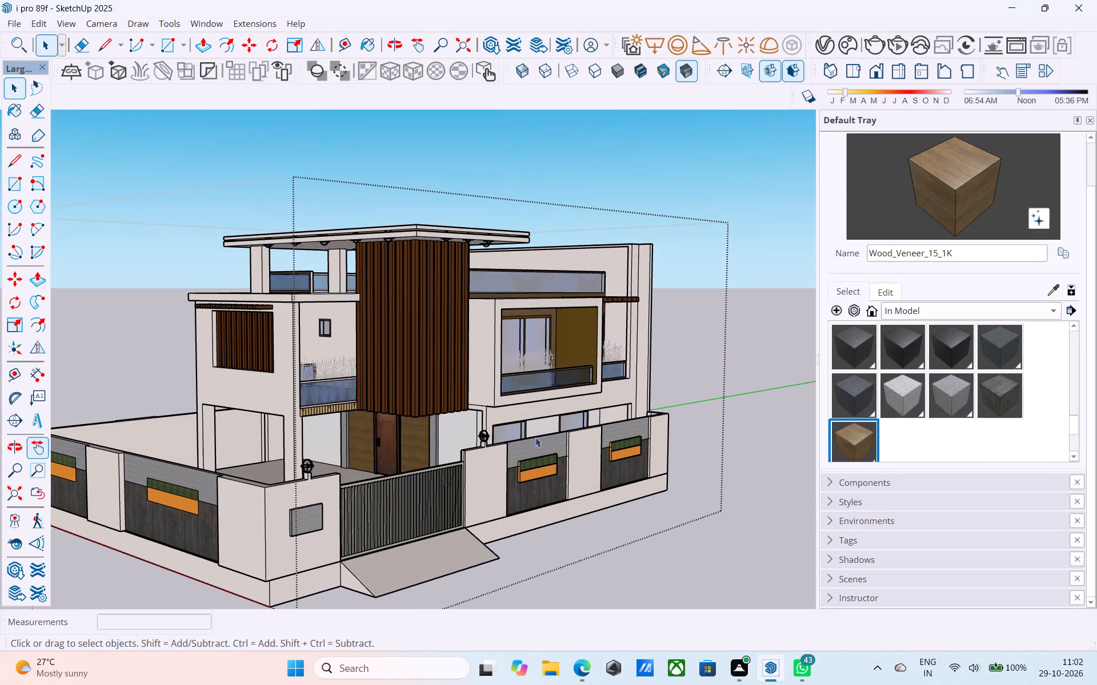
scroll(538, 433, down, 3)
middle_drag(538, 433, 528, 391)
scroll(489, 397, up, 4)
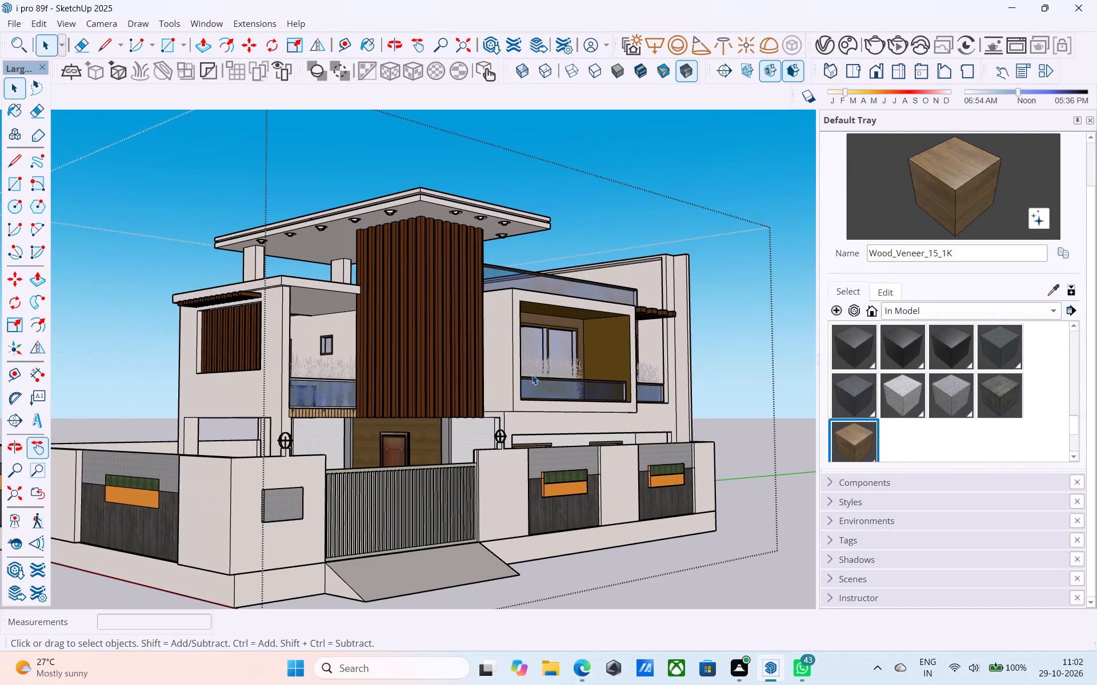
Set the intensity of Sphere Light#2 to 3000 in the V-Ray Asset Editor.
click(819, 52)
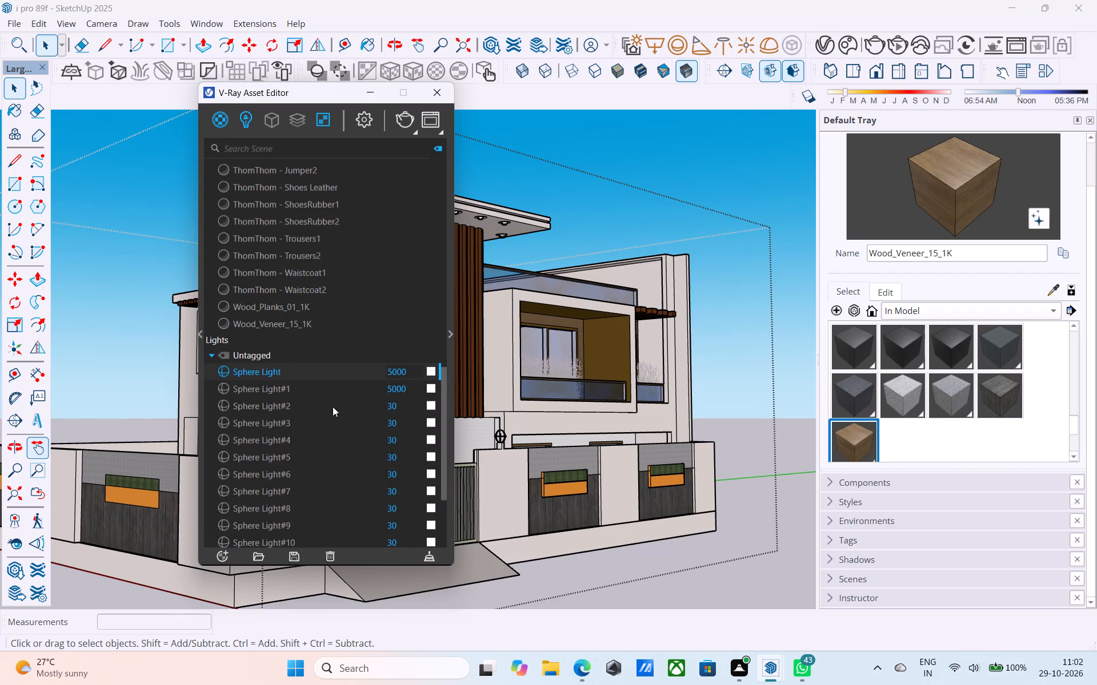
scroll(324, 409, down, 2)
click(413, 271)
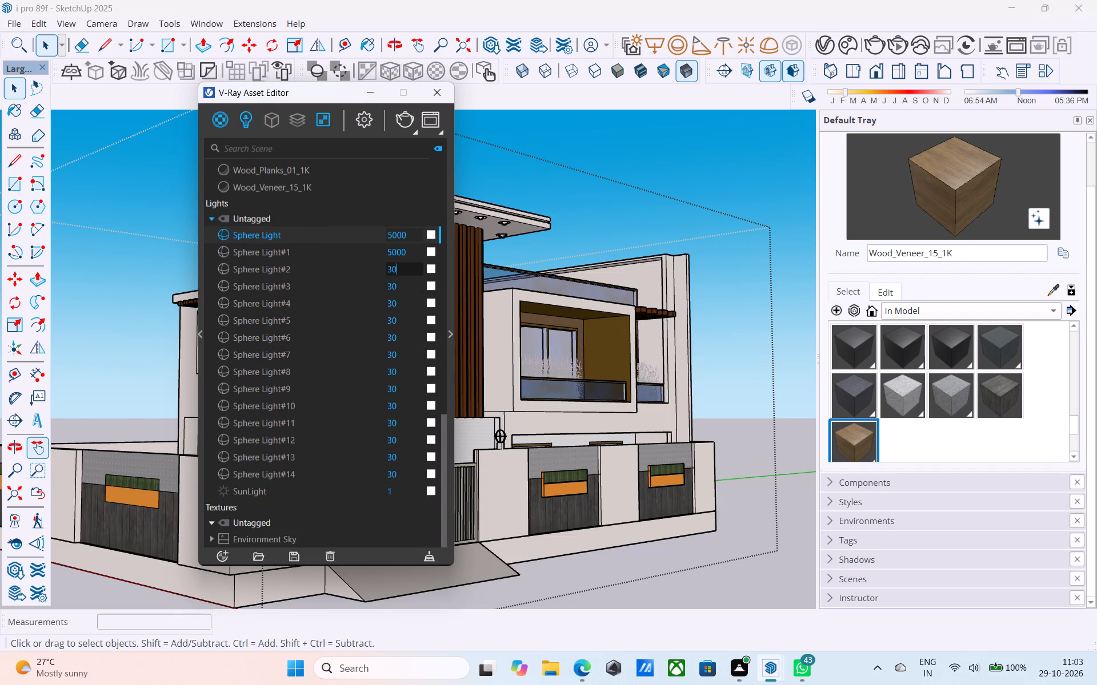
scroll(413, 271, up, 2)
scroll(413, 271, down, 2)
key(space)
key(space)
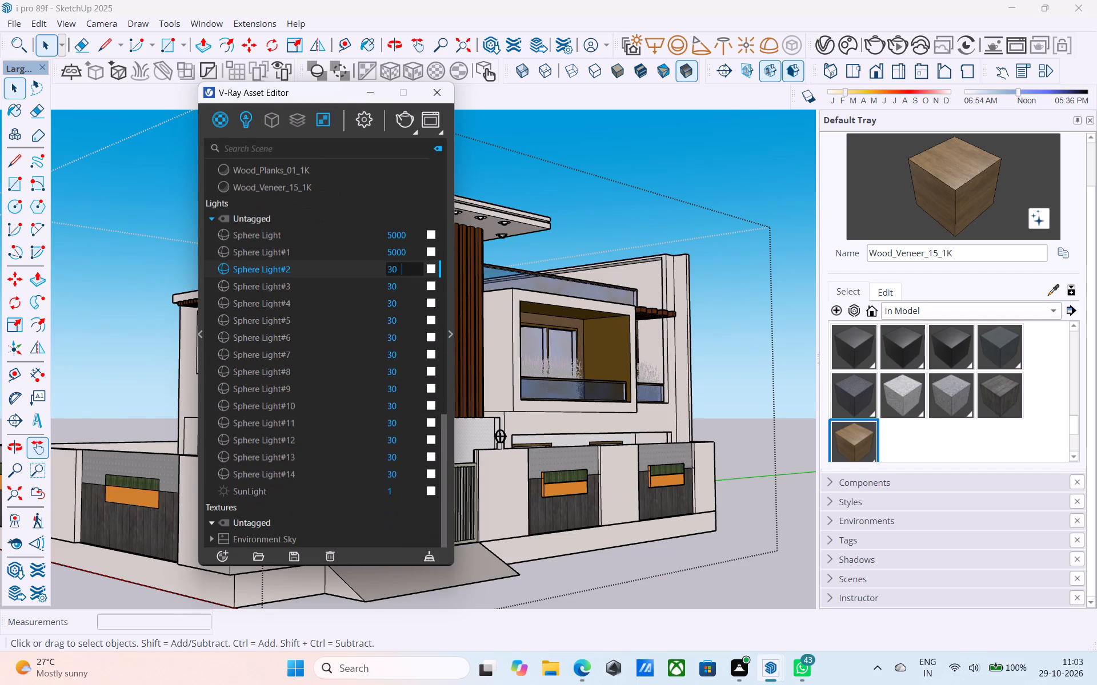
key(BackSpace)
key(BackSpace)
text(00)
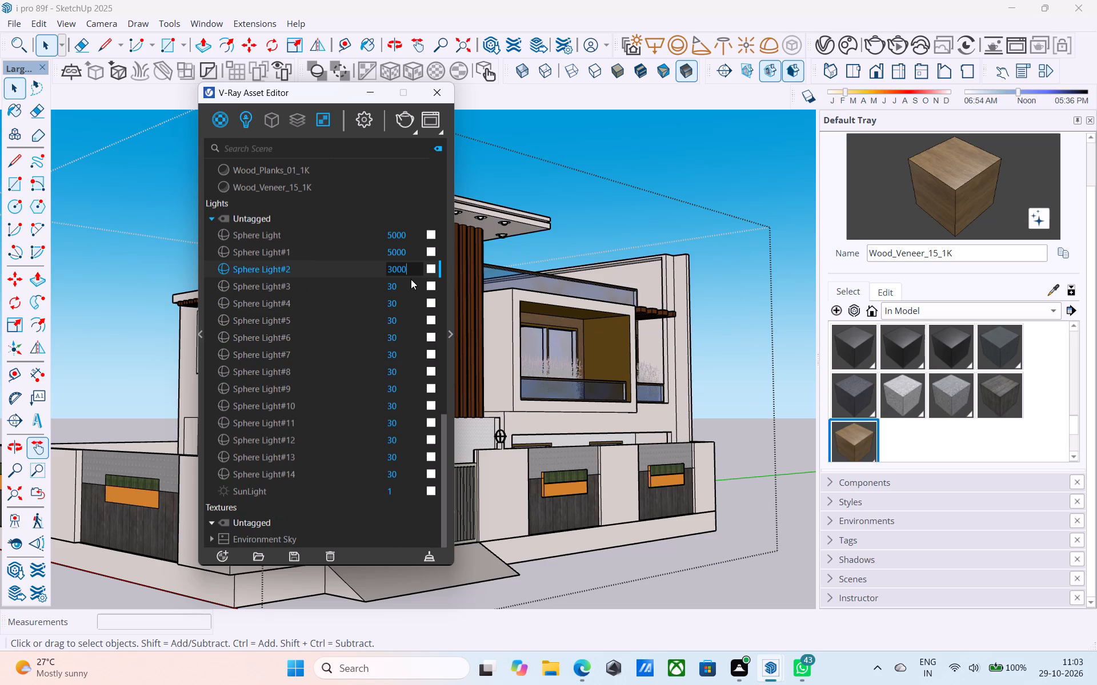
Set the intensity of Sphere Light#3, #4, #5 and #6 to 3000 each.
click(411, 281)
text(00)
click(402, 306)
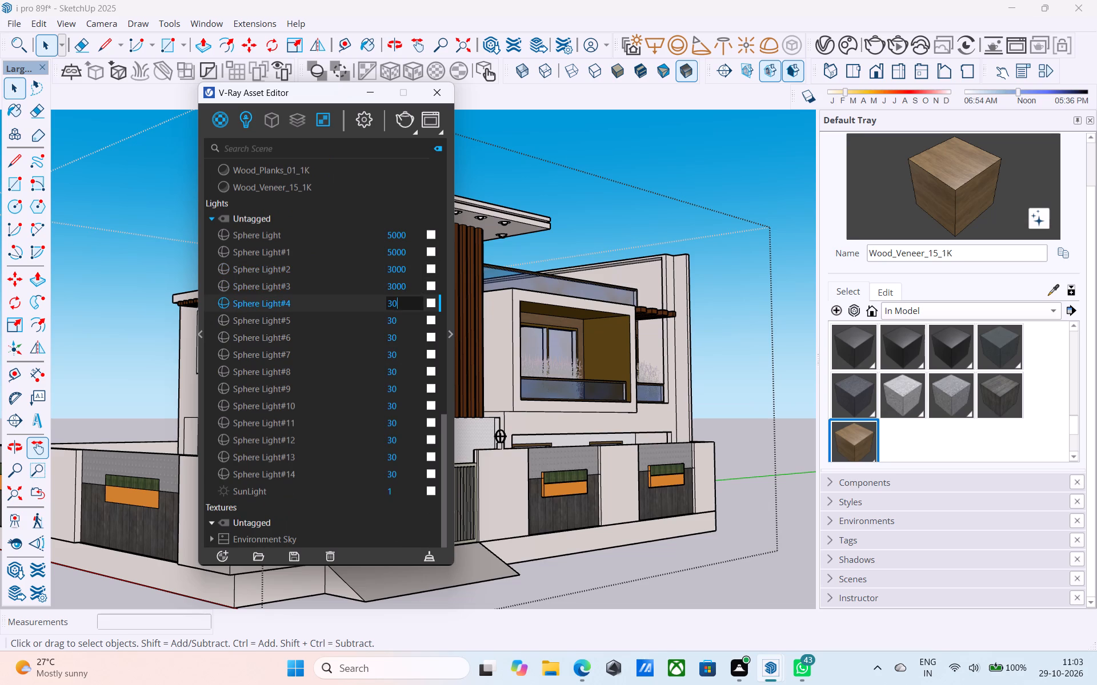
key(0)
key(0)
click(399, 325)
text(00)
click(402, 335)
text(00)
Set the intensity of Sphere Light#7, #8, #9 and #10 to 3000 each.
click(406, 355)
text(00)
click(404, 366)
text(00)
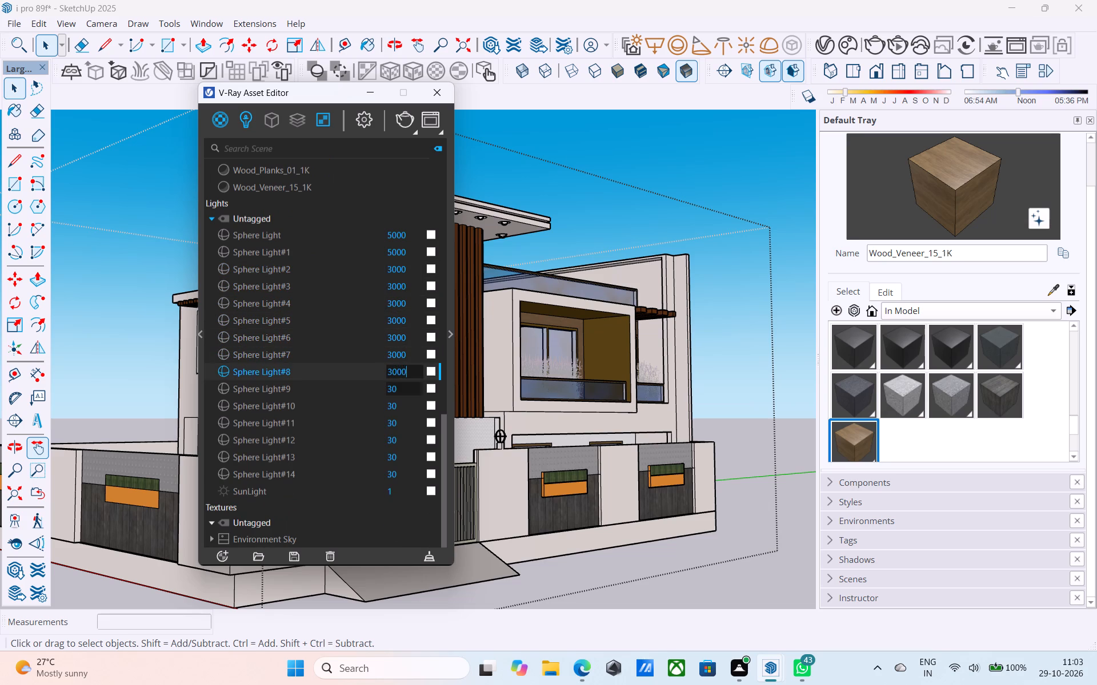
click(401, 390)
text(00)
click(403, 408)
text(00)
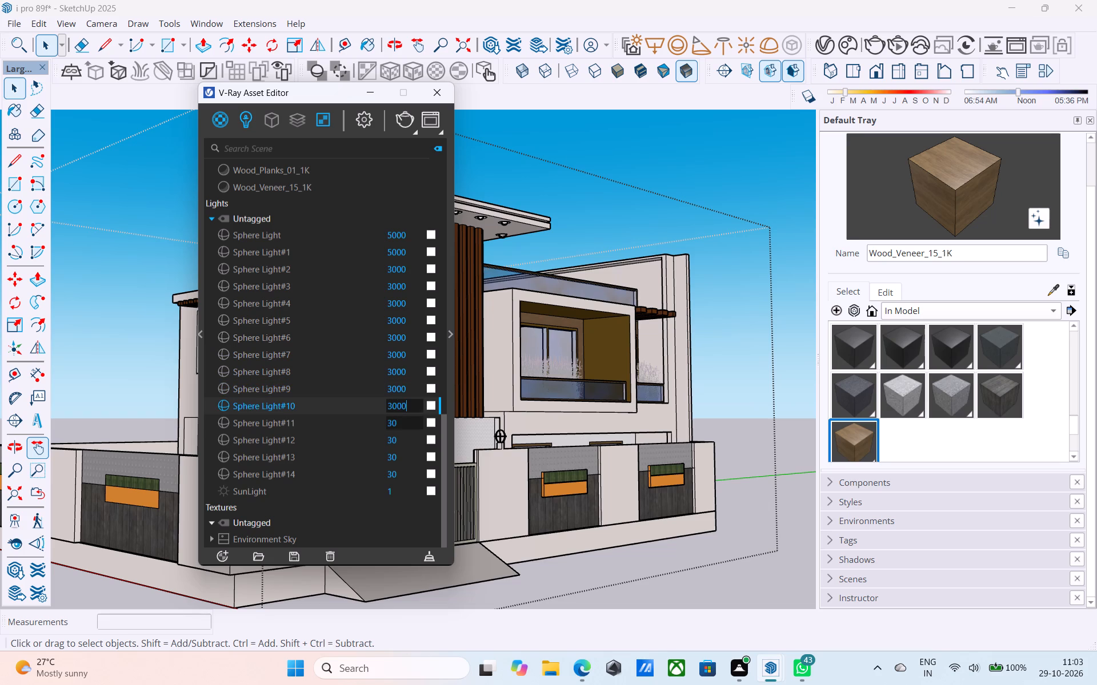
Set the intensity of Sphere Light#11, #12, #13 and #14 to 3000 each.
click(403, 430)
key(0)
key(0)
click(402, 438)
text(00)
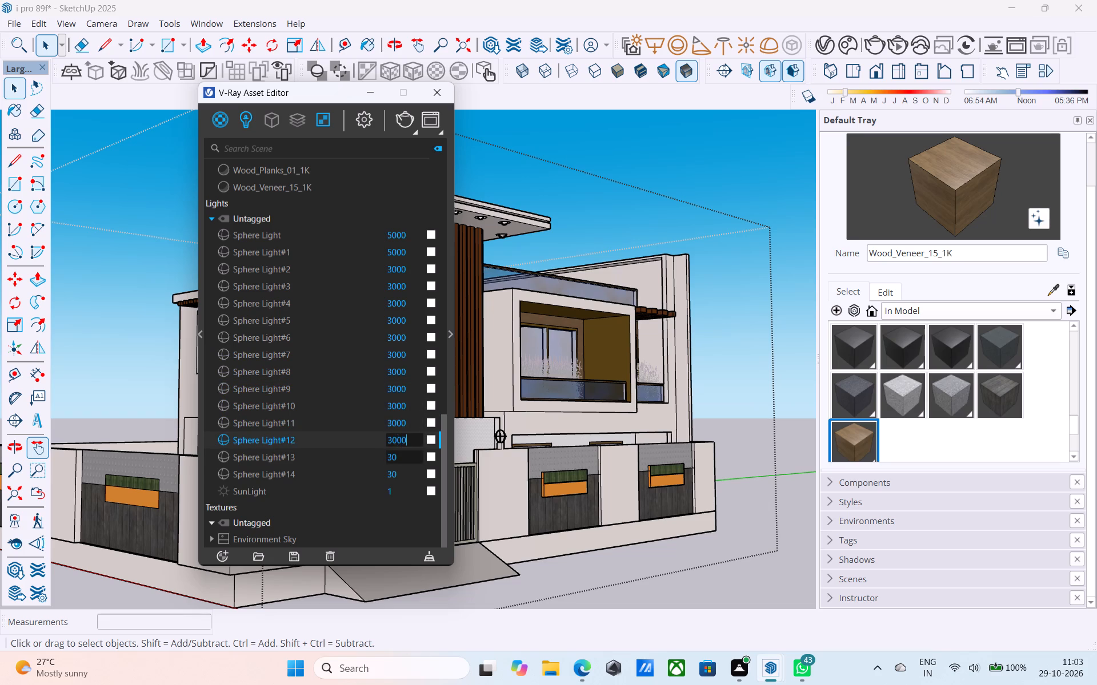
click(398, 456)
text(00)
click(394, 479)
click(403, 476)
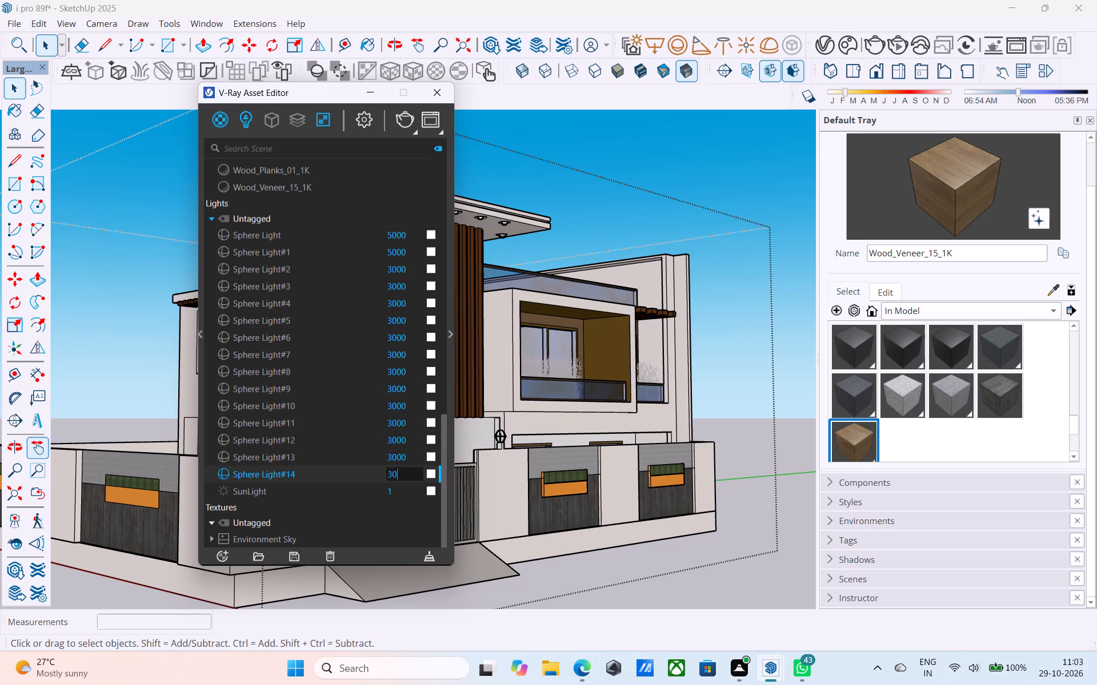
text(00)
click(361, 88)
Save the model with the updated light intensities.
scroll(472, 245, down, 1)
middle_drag(467, 253, 455, 247)
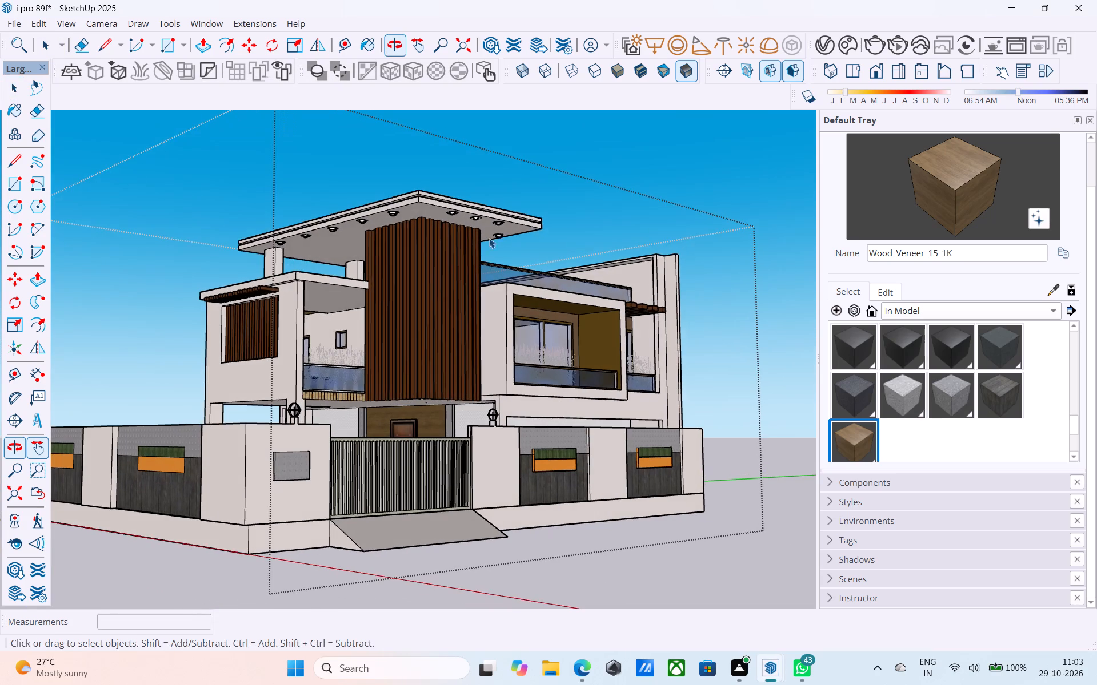
click(631, 151)
scroll(553, 207, down, 3)
middle_drag(550, 212, 538, 230)
key(ctrl+s)
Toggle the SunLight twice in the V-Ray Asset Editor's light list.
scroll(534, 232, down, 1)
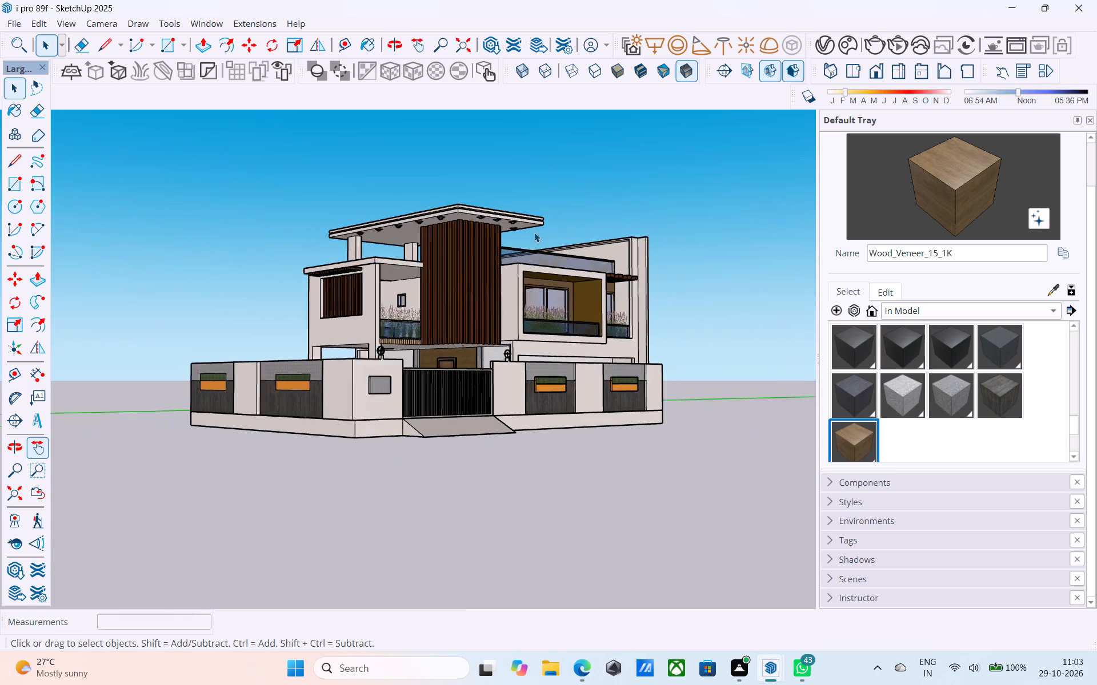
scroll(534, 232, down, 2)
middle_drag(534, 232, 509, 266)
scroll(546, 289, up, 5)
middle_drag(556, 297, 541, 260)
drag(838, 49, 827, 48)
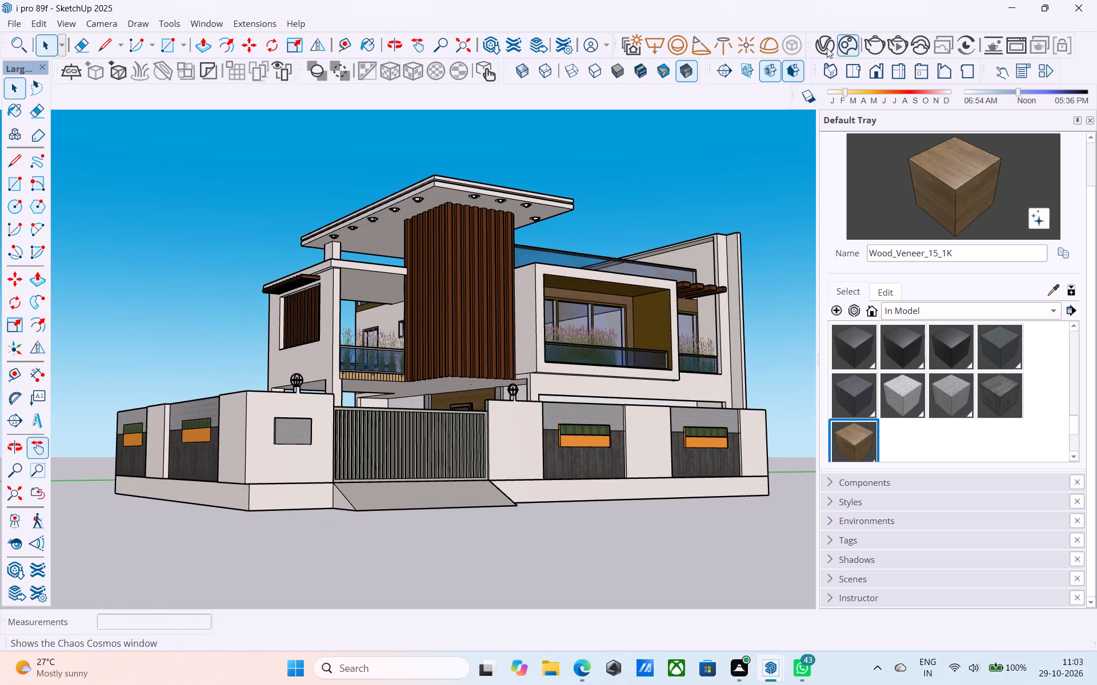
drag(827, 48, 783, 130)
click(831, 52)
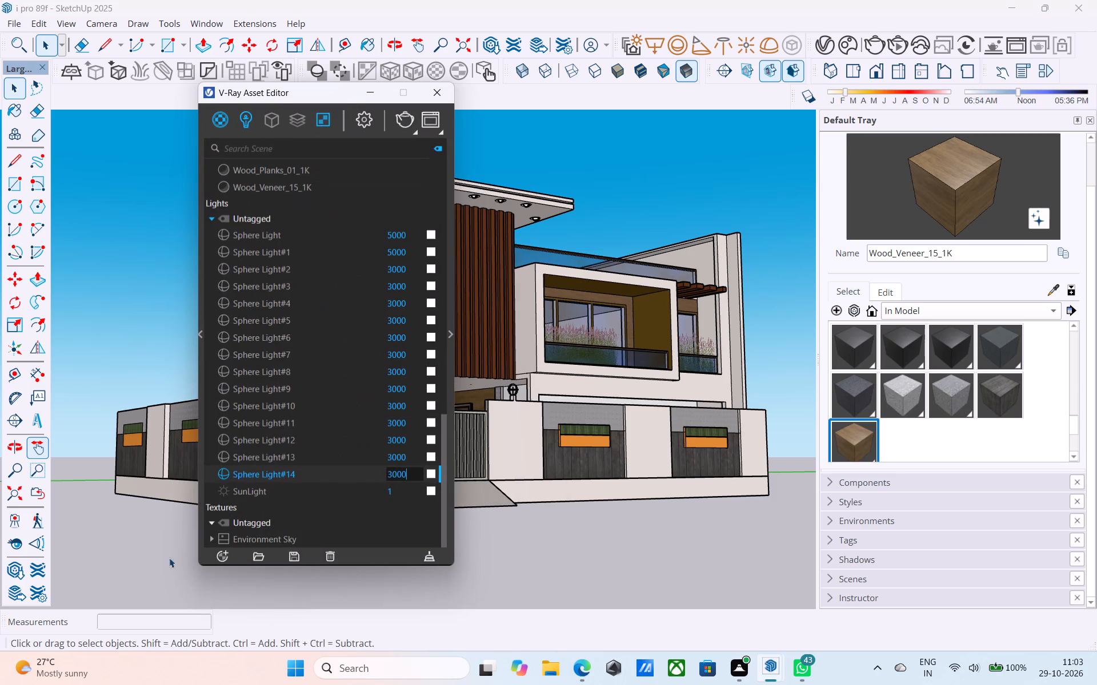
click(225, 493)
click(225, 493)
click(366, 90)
Render the house from the gate corner and inspect the roof-slab and gate-pillar lighting in the V-Ray Frame Buffer.
middle_drag(422, 311, 423, 311)
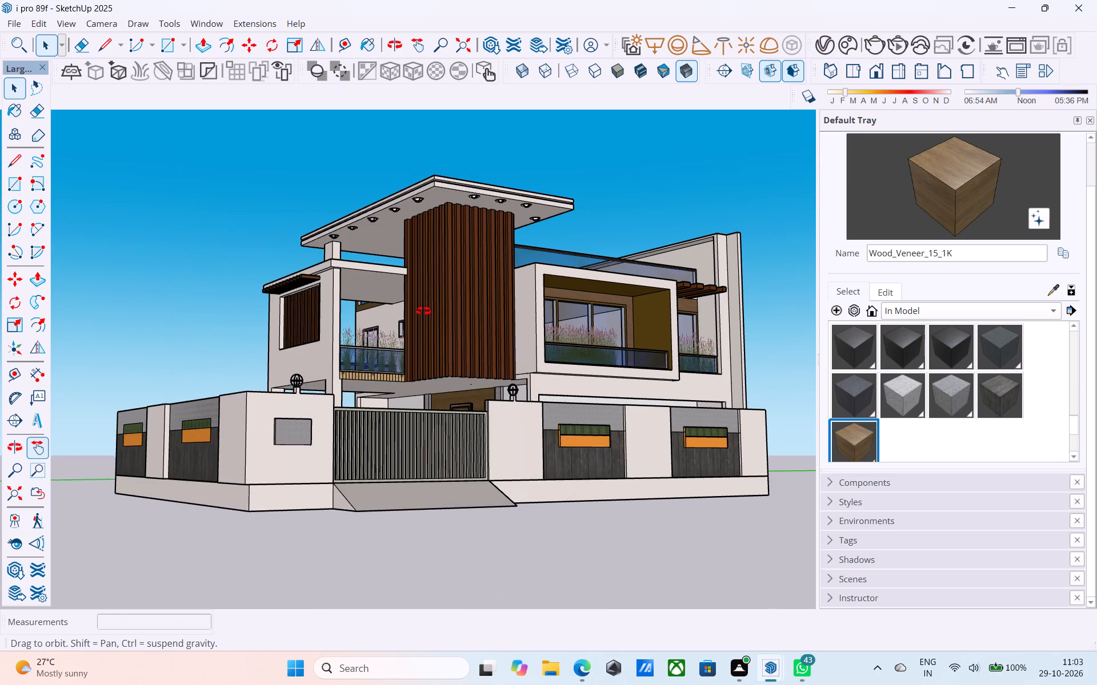
middle_drag(423, 311, 470, 348)
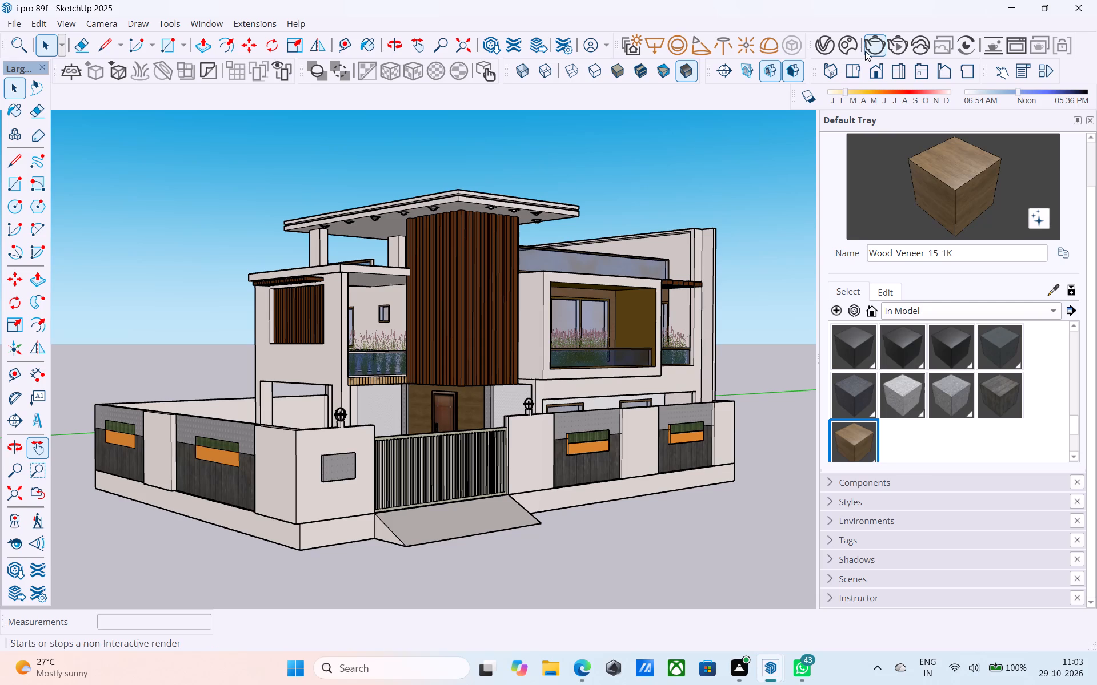
click(874, 41)
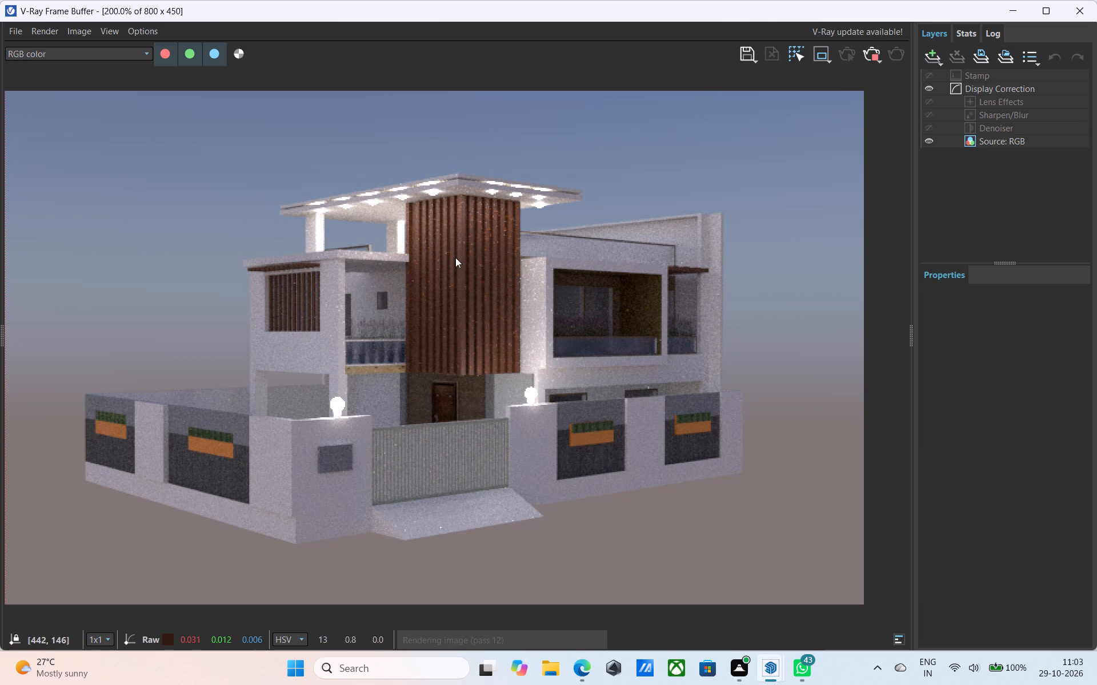
scroll(455, 257, up, 1)
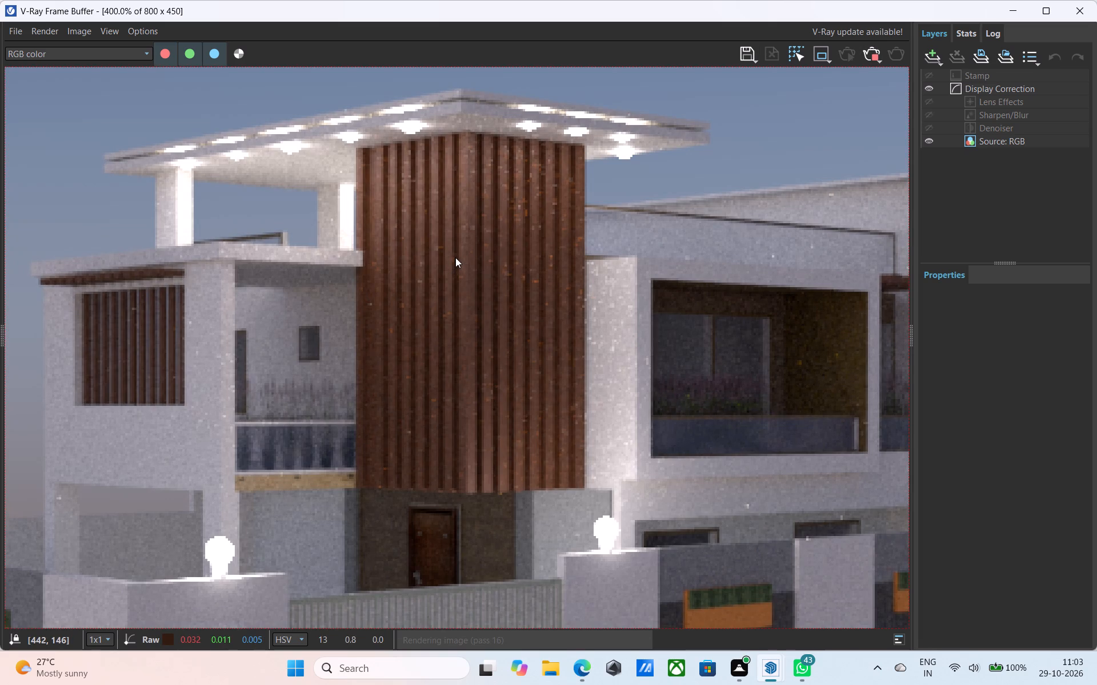
scroll(455, 257, down, 1)
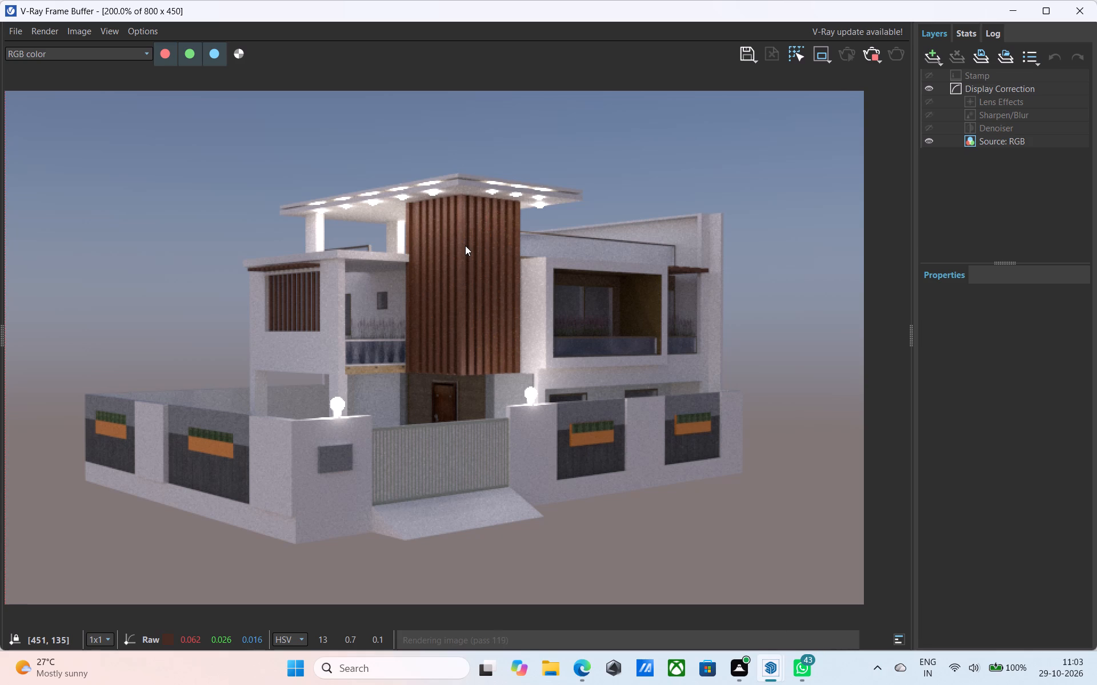
scroll(472, 261, up, 1)
scroll(472, 261, down, 2)
scroll(468, 349, up, 1)
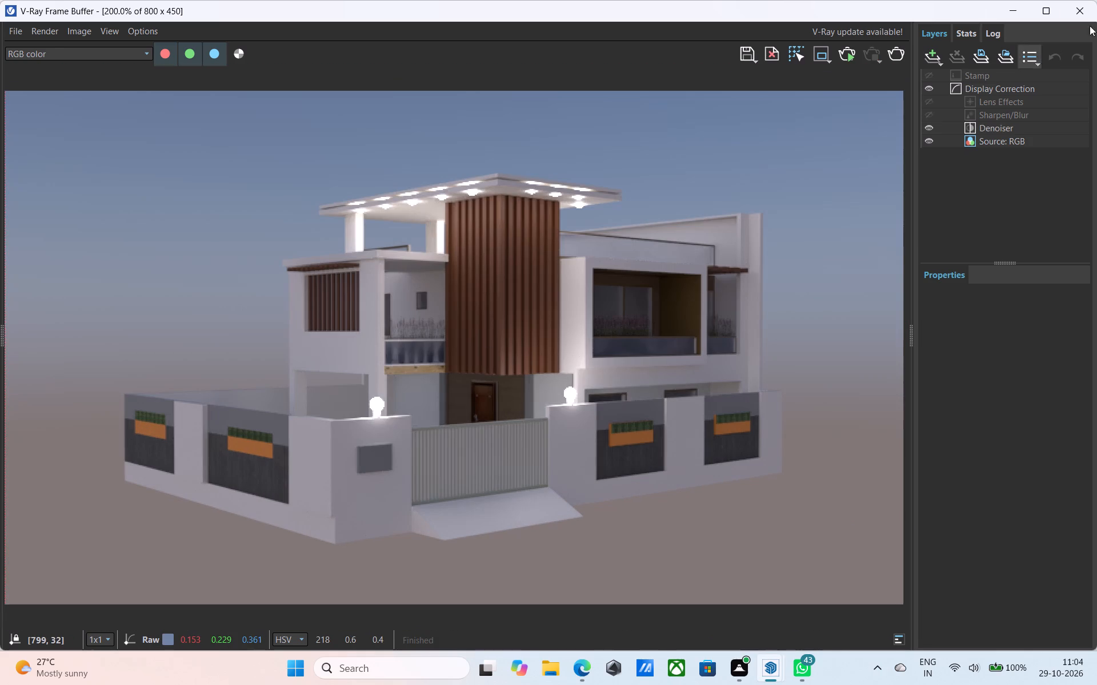
click(1074, 13)
Examine the house from the front, from above and from the gate corner.
middle_drag(578, 224, 571, 221)
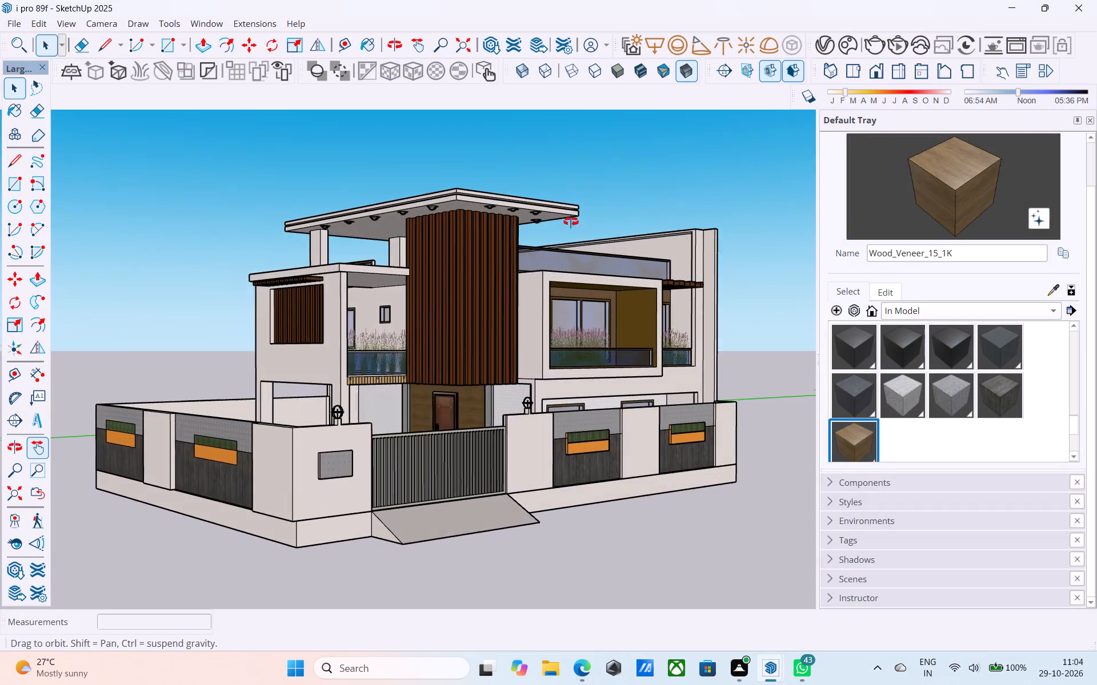
middle_drag(571, 221, 562, 217)
middle_drag(543, 233, 387, 209)
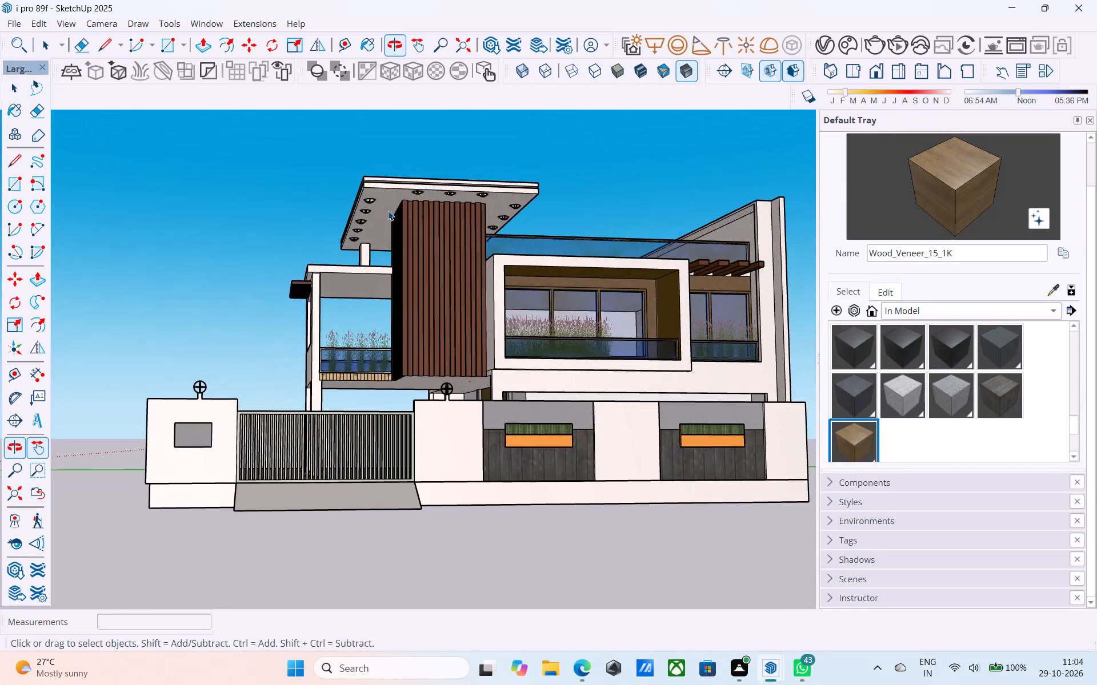
scroll(390, 211, down, 1)
middle_drag(390, 211, 539, 352)
shift+middle_drag(540, 350, 528, 244)
scroll(528, 244, up, 4)
shift+middle_drag(542, 260, 362, 357)
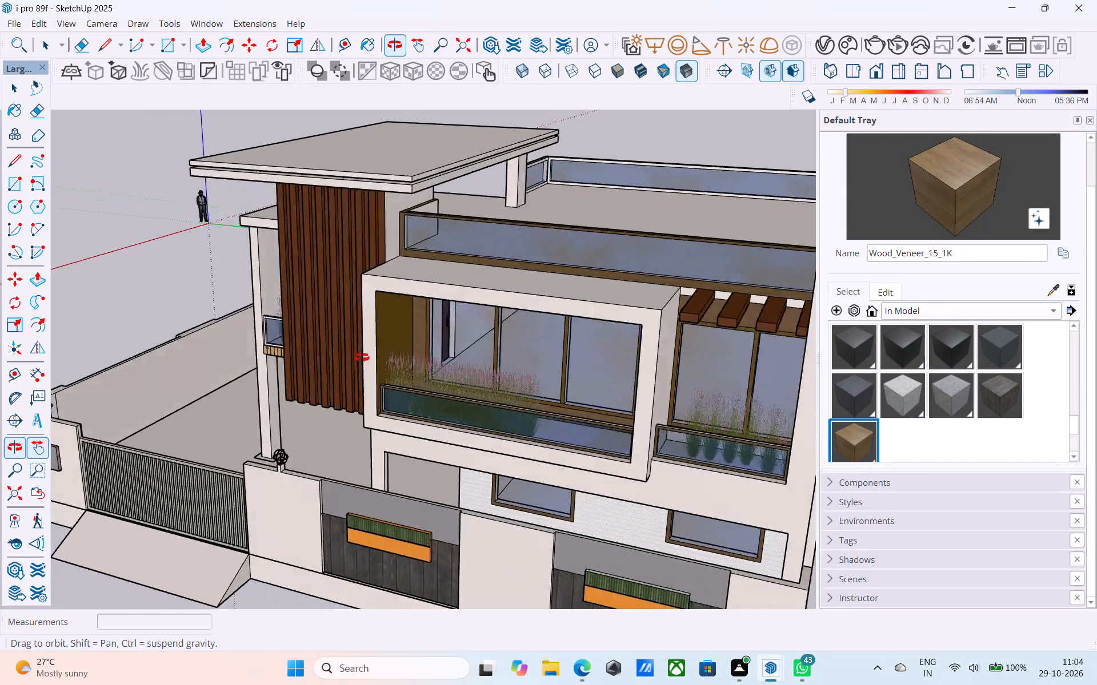
shift+middle_drag(362, 357, 691, 335)
scroll(535, 284, down, 3)
middle_drag(535, 283, 558, 316)
middle_drag(557, 313, 566, 269)
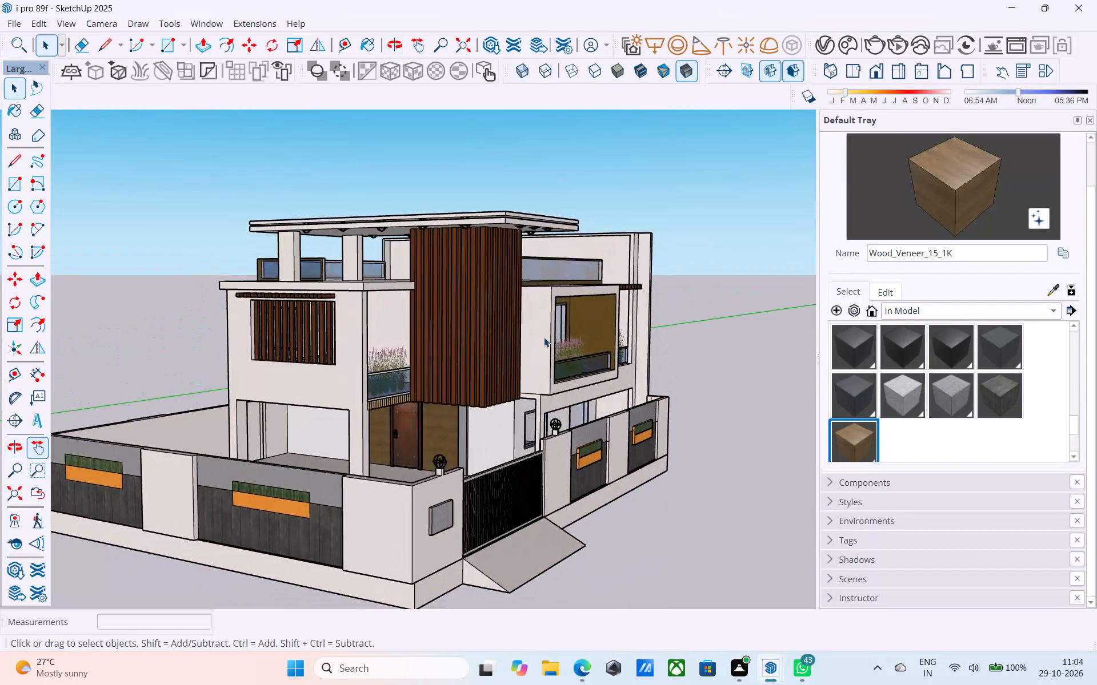
Draw a circle of about 6" radius on the framed balcony's ceiling, near its slatted-wall end and outer edge.
scroll(543, 344, up, 4)
middle_drag(548, 331, 361, 370)
shift+middle_drag(755, 381, 613, 363)
scroll(617, 378, up, 1)
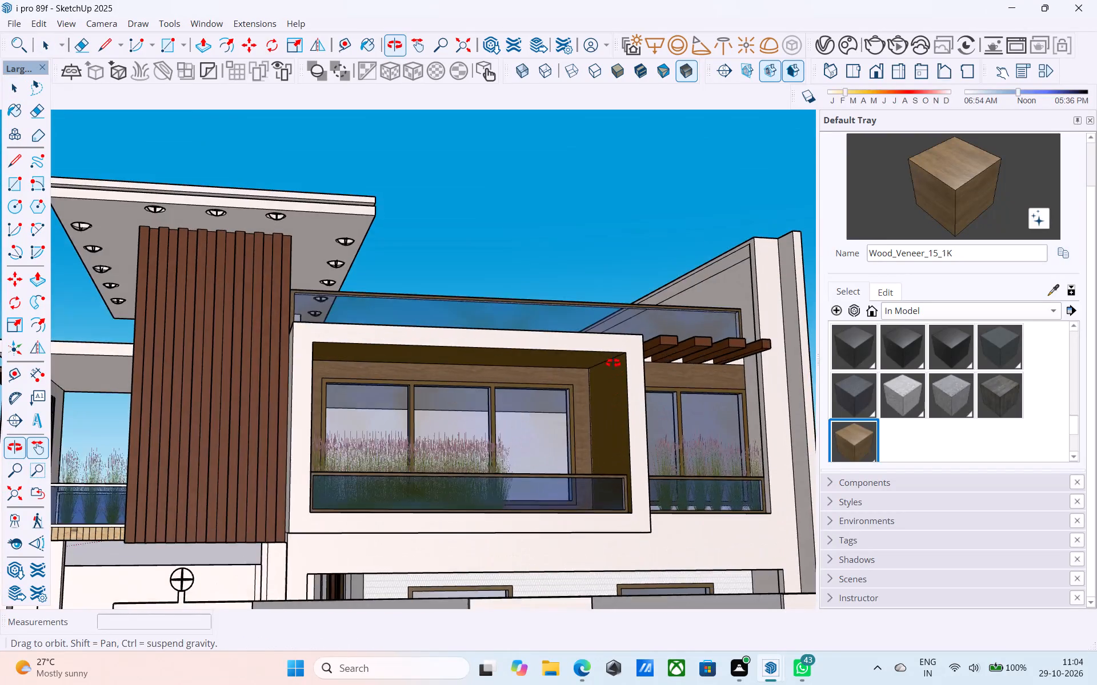
shift+middle_drag(613, 363, 615, 325)
scroll(584, 353, up, 7)
shift+middle_drag(580, 354, 707, 394)
shift+scroll(706, 393, up, 1)
double_click(694, 394)
middle_drag(692, 394, 778, 394)
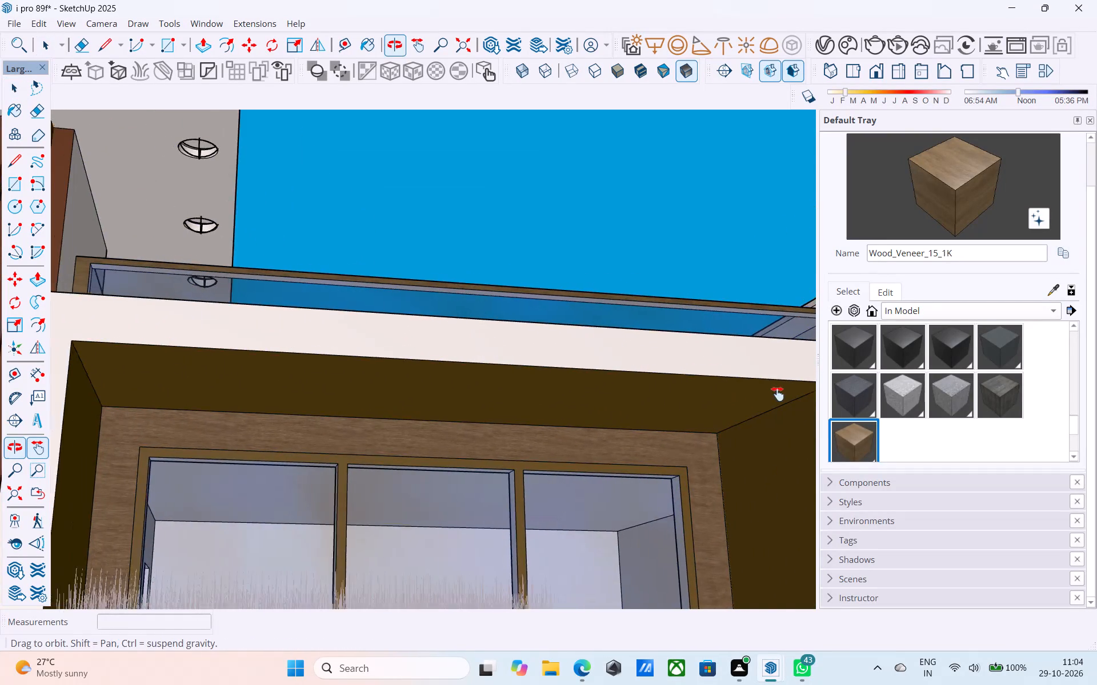
middle_drag(778, 394, 670, 321)
middle_drag(358, 401, 320, 390)
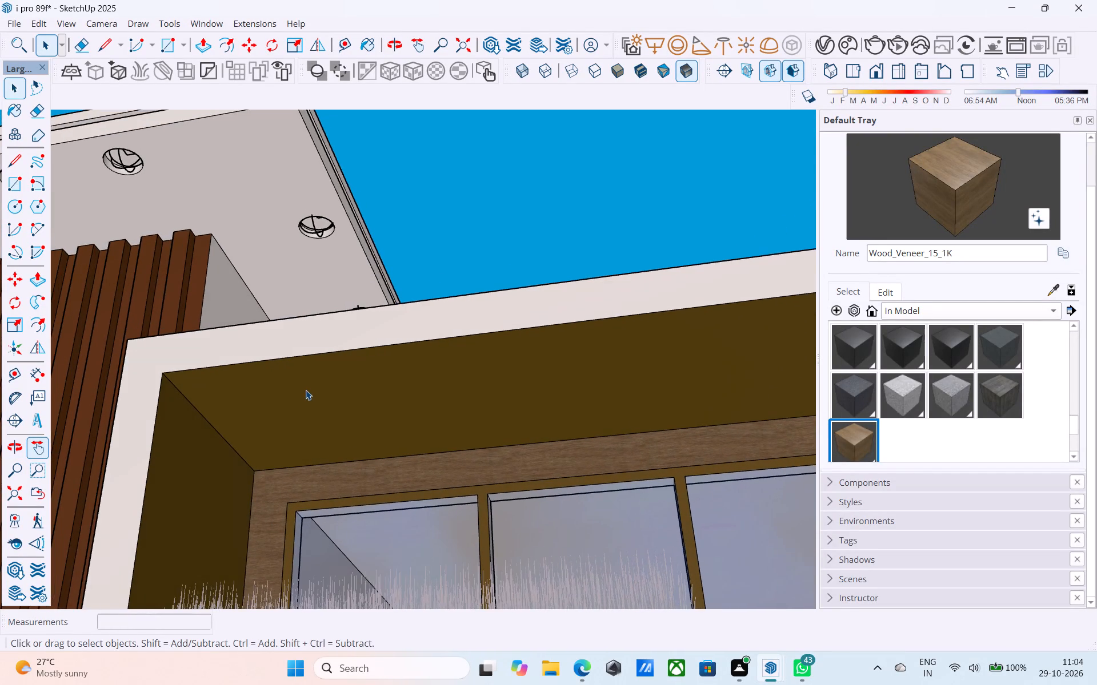
scroll(282, 397, up, 3)
key(v)
key(c)
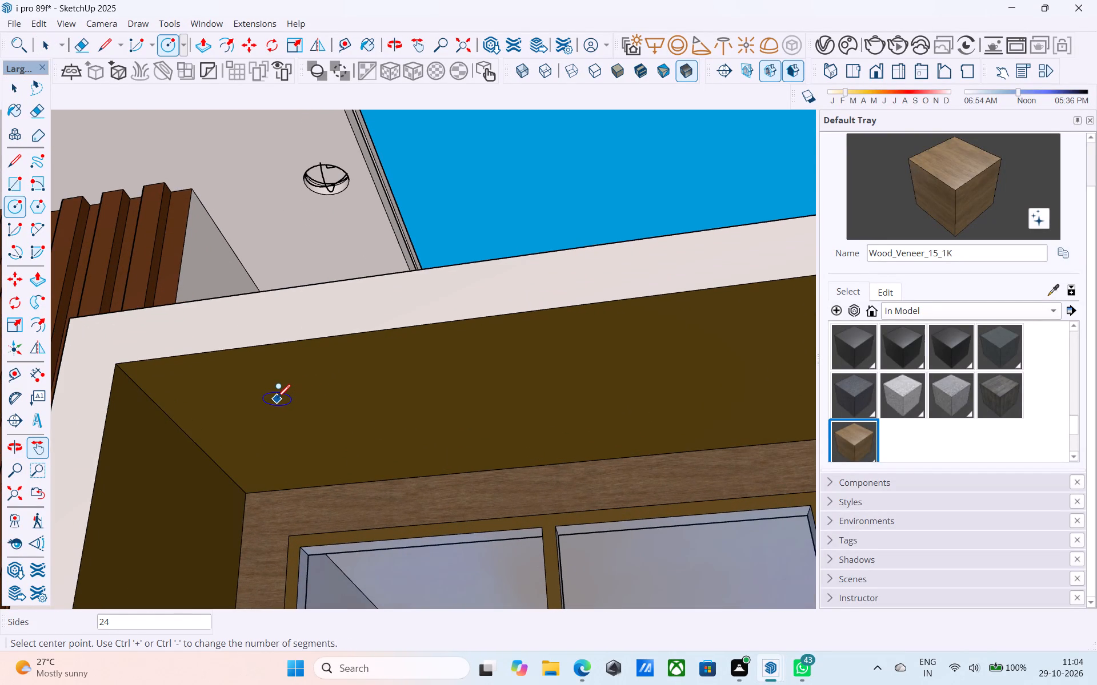
click(265, 393)
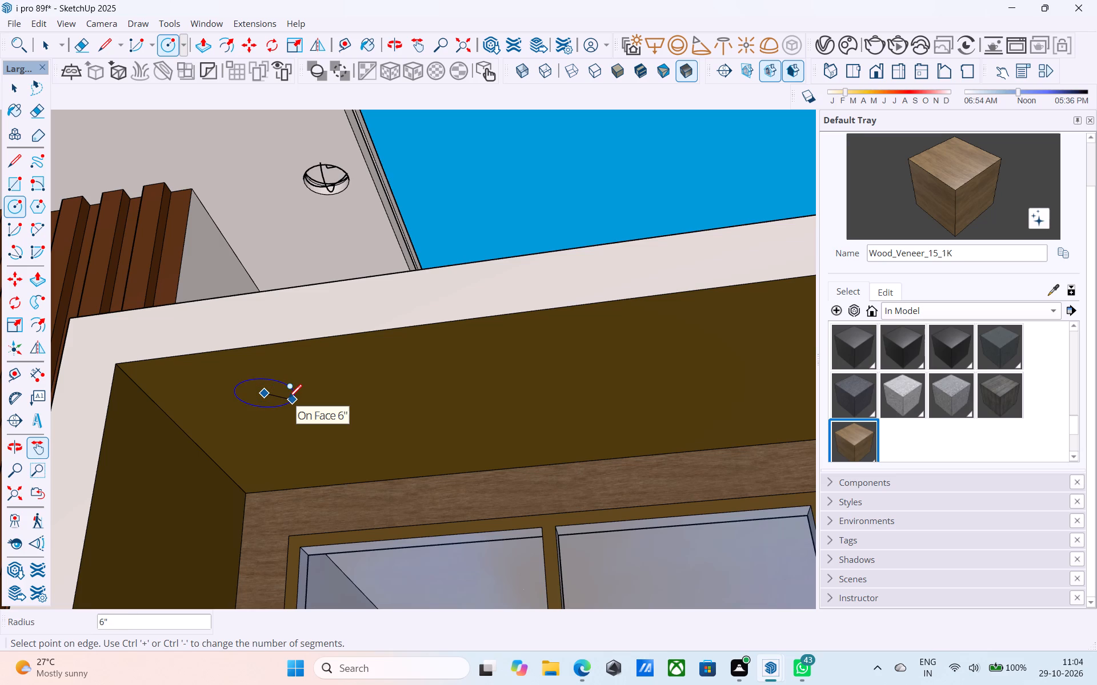
click(289, 399)
key(space)
Copy the circle's face about 3' 4" across the balcony ceiling toward the window wall.
click(328, 383)
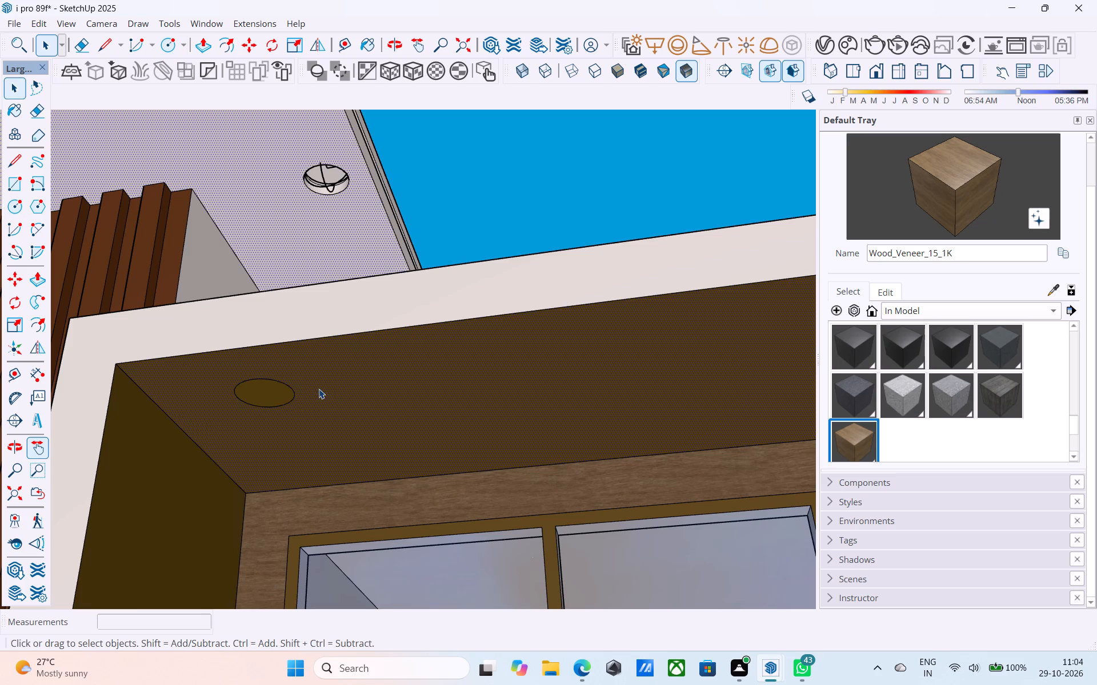
click(275, 397)
key(m)
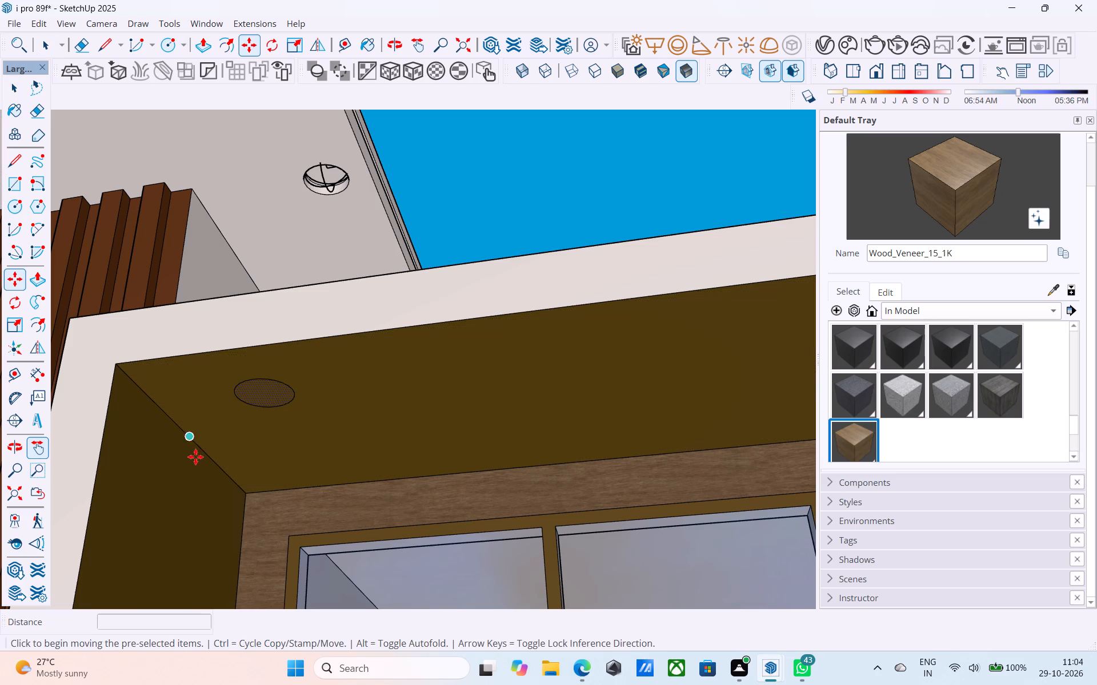
click(264, 393)
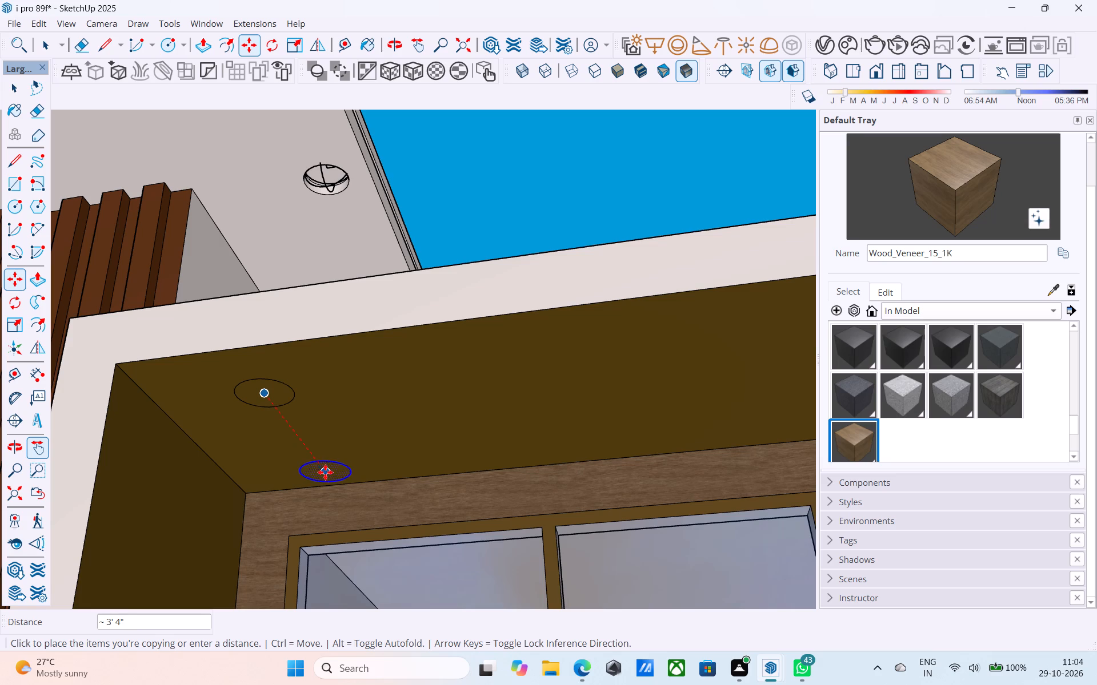
click(331, 471)
scroll(288, 449, down, 5)
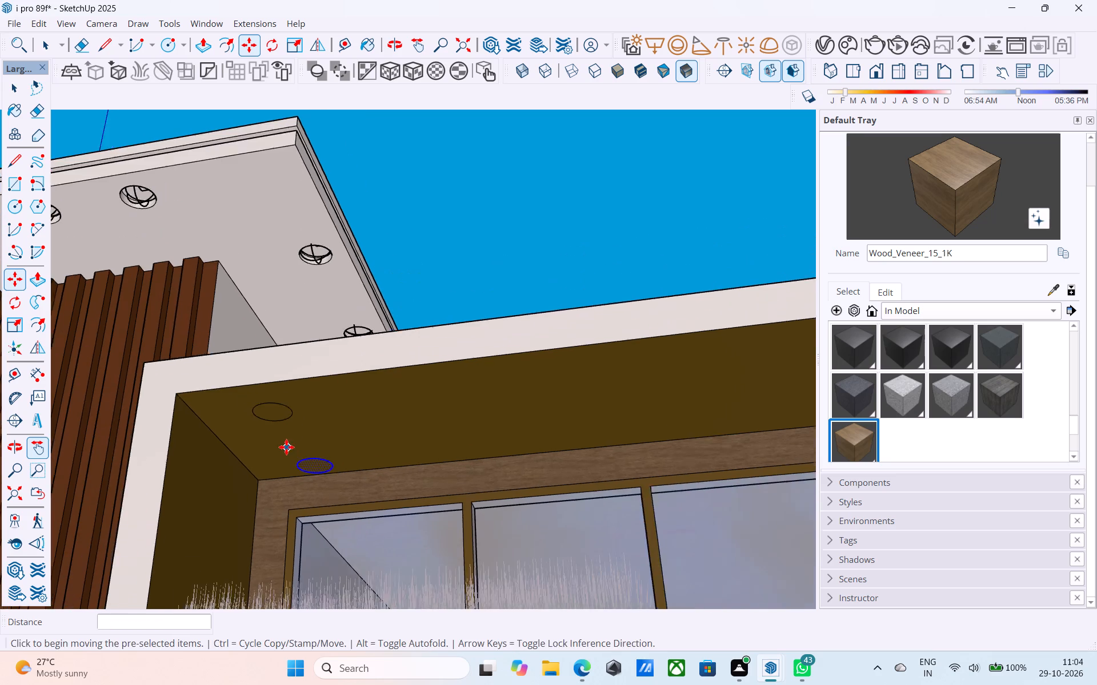
middle_drag(318, 449, 324, 447)
Copy both ceiling circles about 13' 5" along the balcony to its opposite end.
key(space)
scroll(283, 438, up, 3)
shift+click(273, 408)
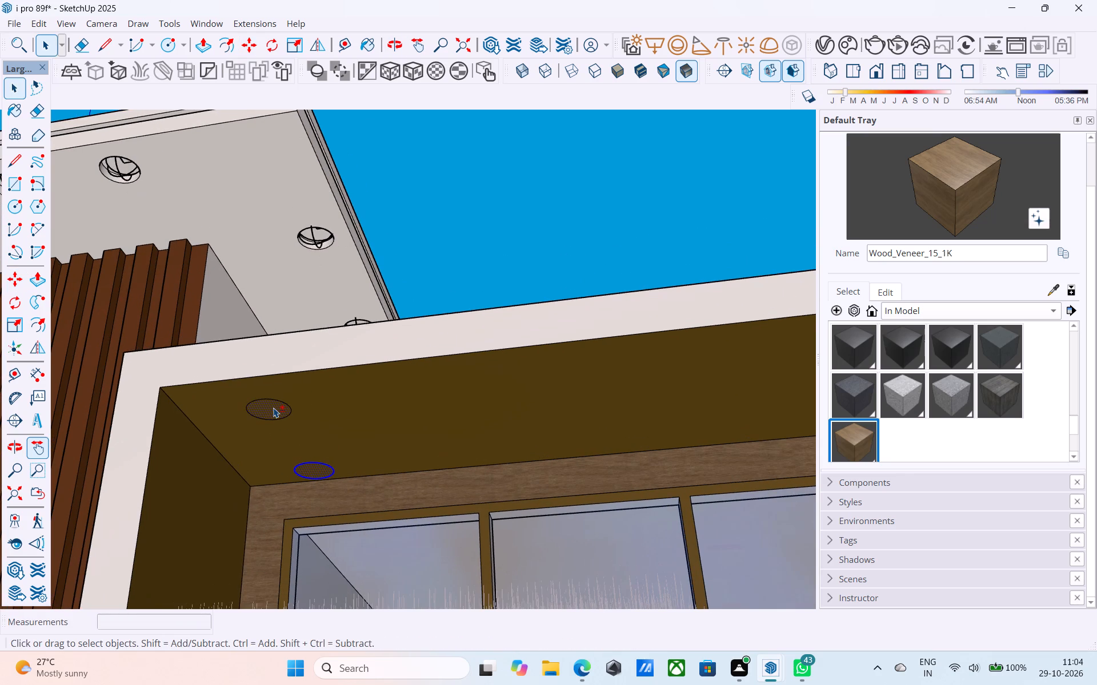
key(m)
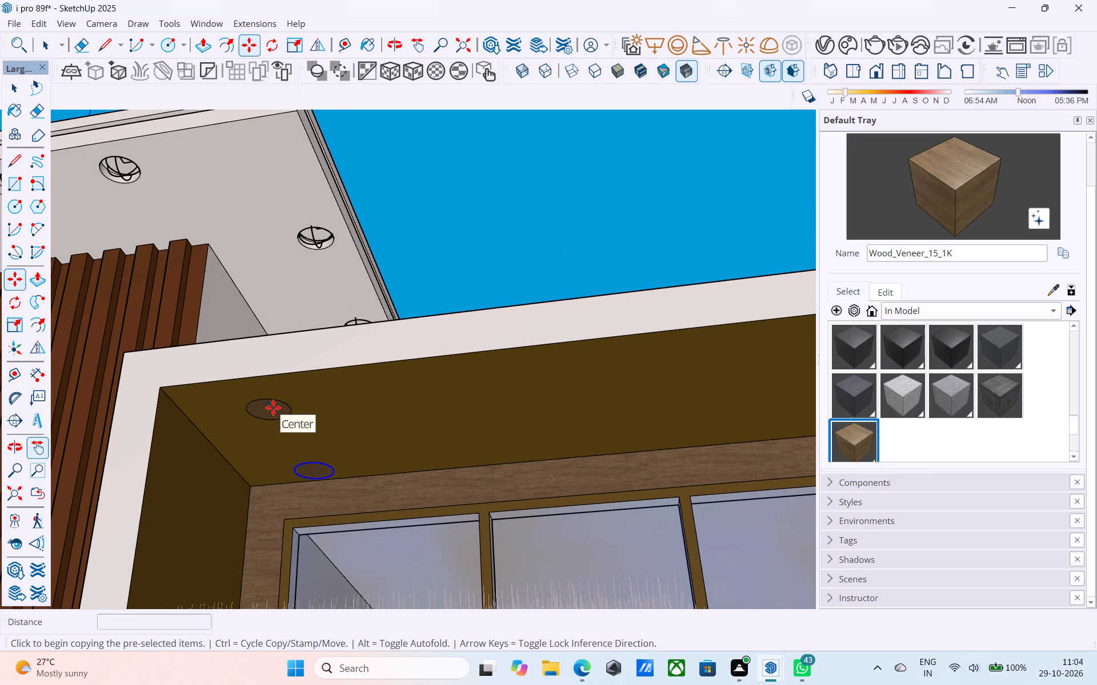
click(265, 408)
scroll(262, 408, down, 8)
scroll(556, 384, up, 1)
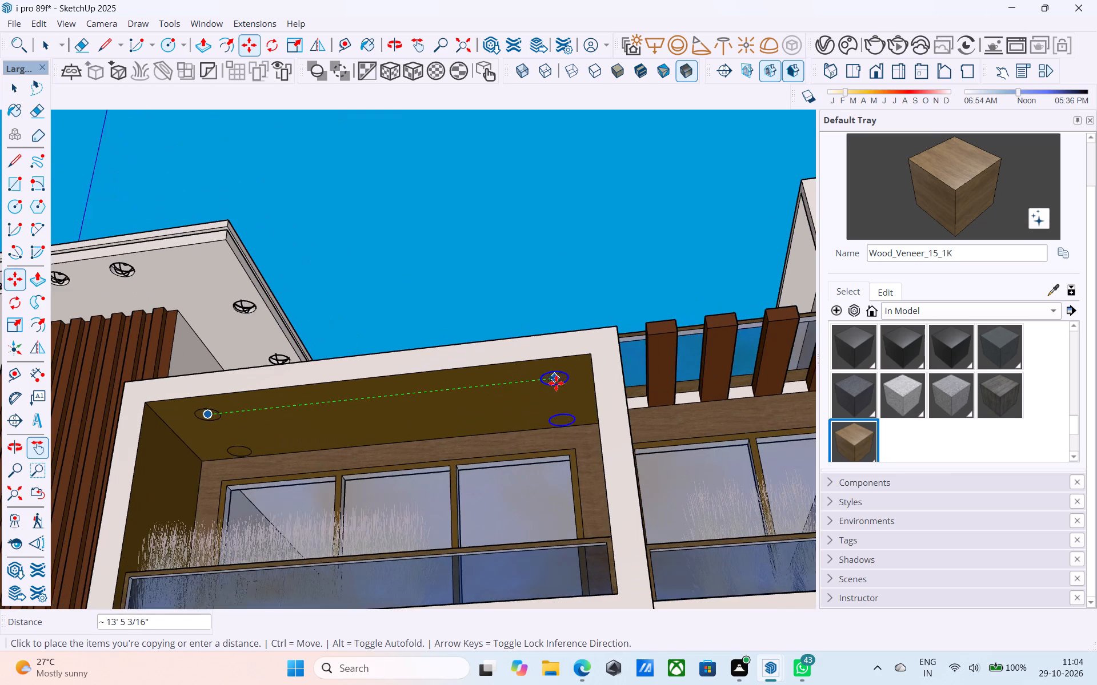
scroll(556, 383, up, 2)
click(556, 383)
Push the outer circle at the slatted-wall end 3" up into the balcony ceiling as a light recess.
scroll(361, 394, down, 5)
scroll(310, 399, down, 2)
middle_drag(315, 396, 322, 397)
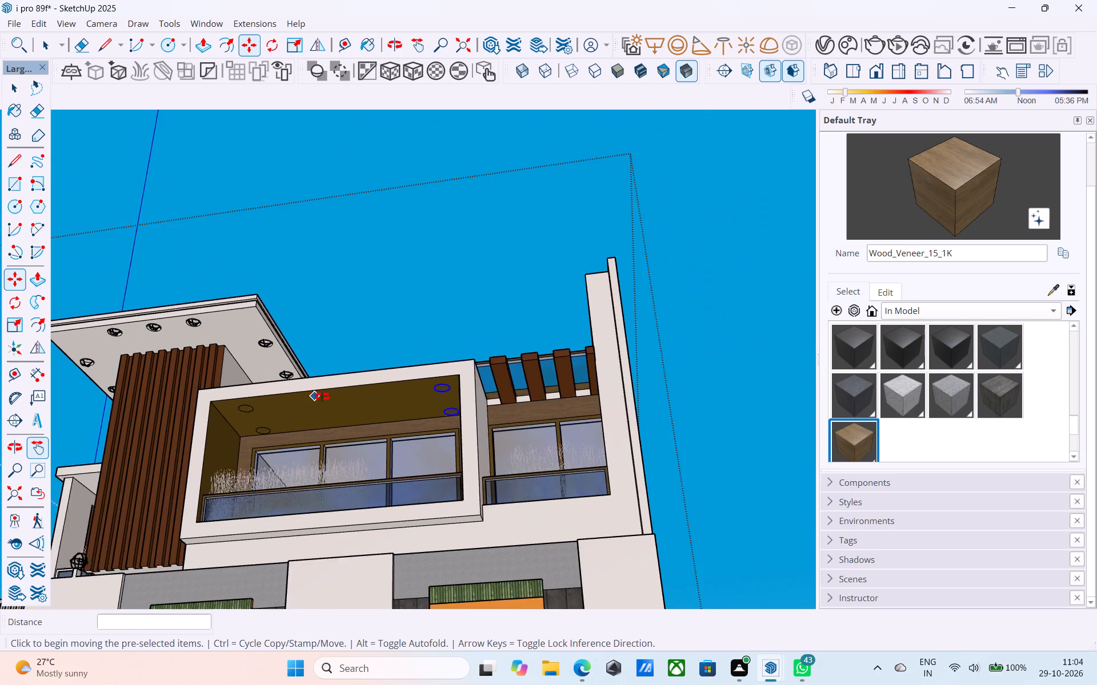
middle_drag(322, 397, 530, 405)
scroll(509, 378, down, 5)
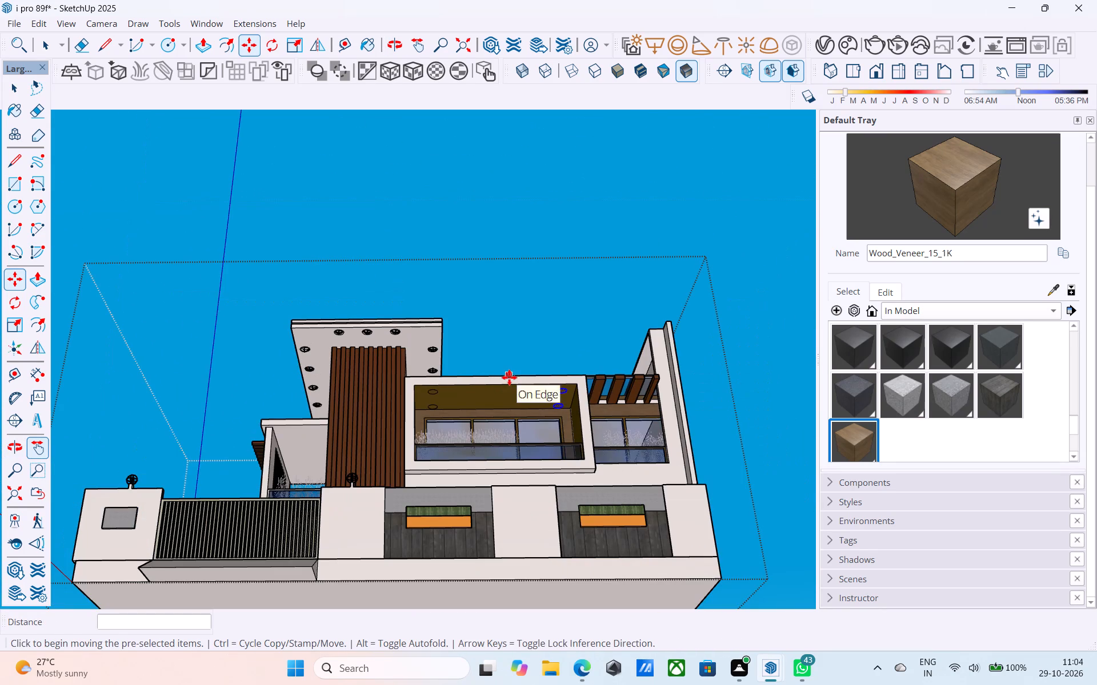
scroll(471, 382, up, 14)
key(space)
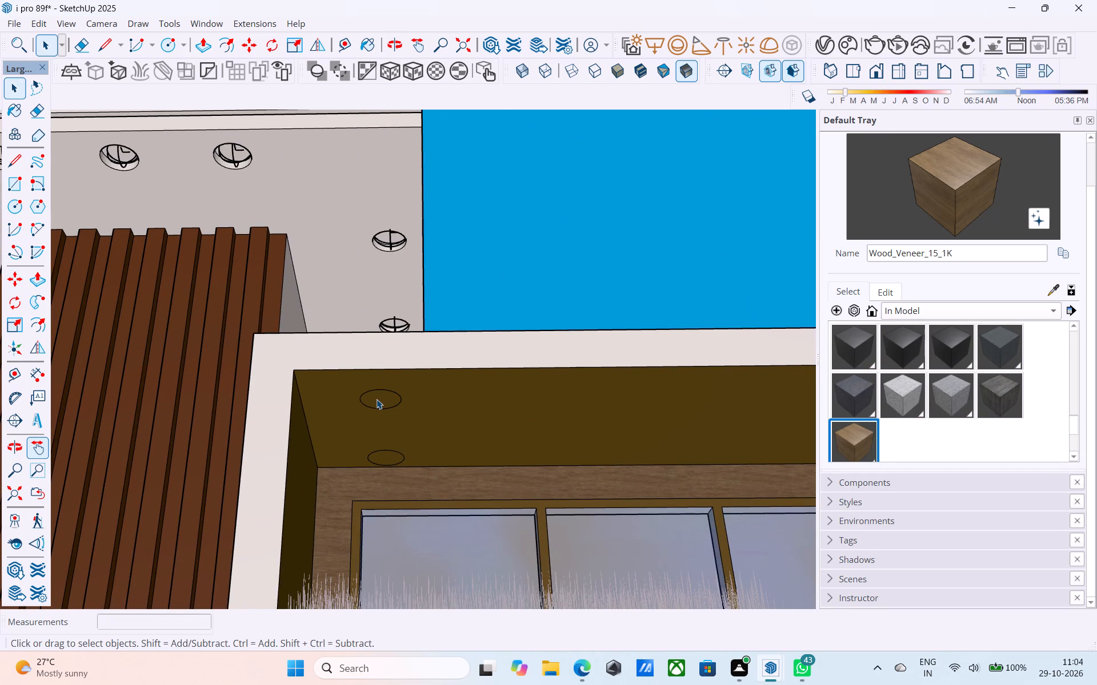
click(377, 399)
scroll(377, 399, up, 9)
key(p)
click(377, 399)
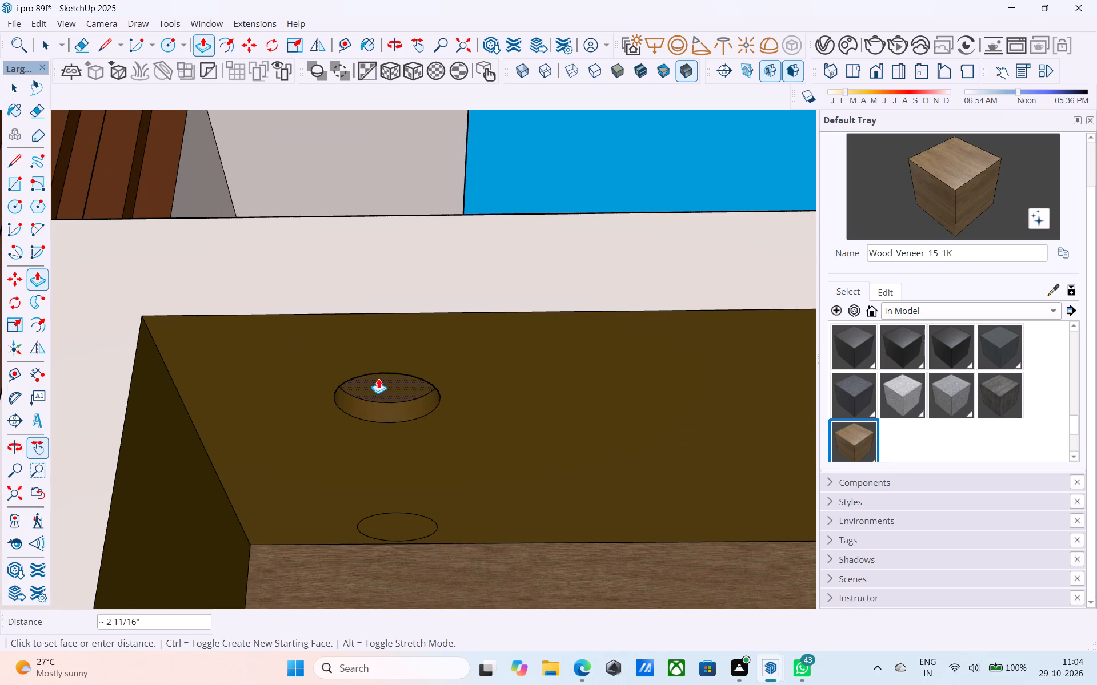
key(3)
key(shift+quotedbl)
key(Return)
scroll(394, 310, down, 6)
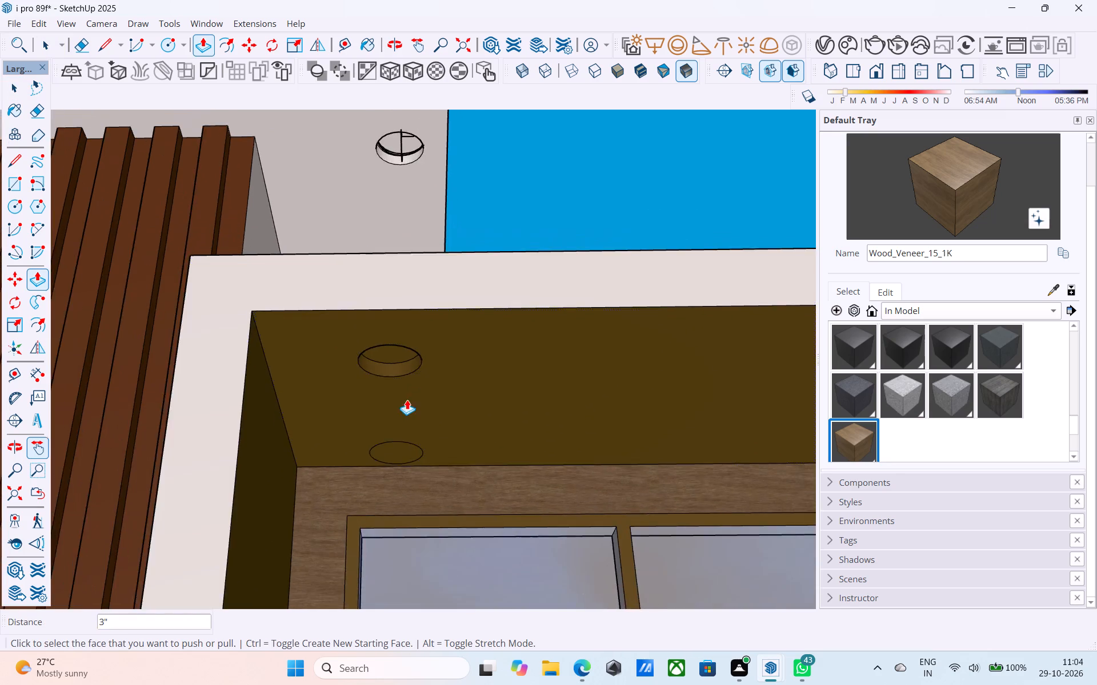
Push the three remaining circles on the balcony ceiling 3" up, matching the first light recess.
scroll(400, 424, up, 5)
double_click(400, 461)
scroll(281, 386, down, 14)
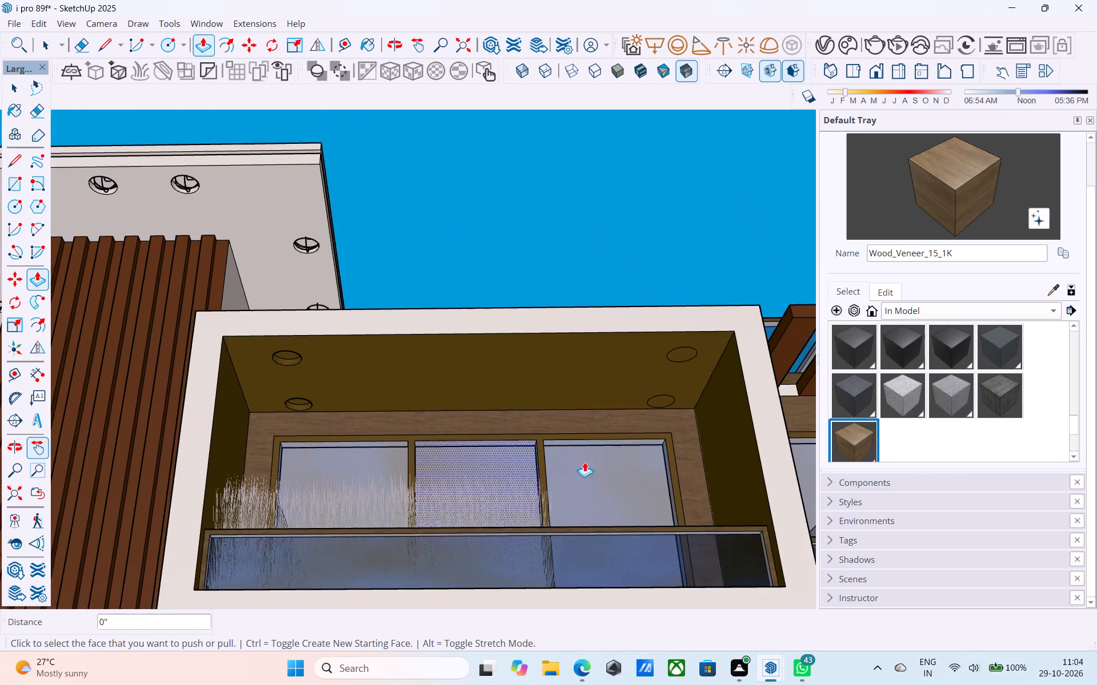
scroll(720, 417, up, 9)
double_click(661, 316)
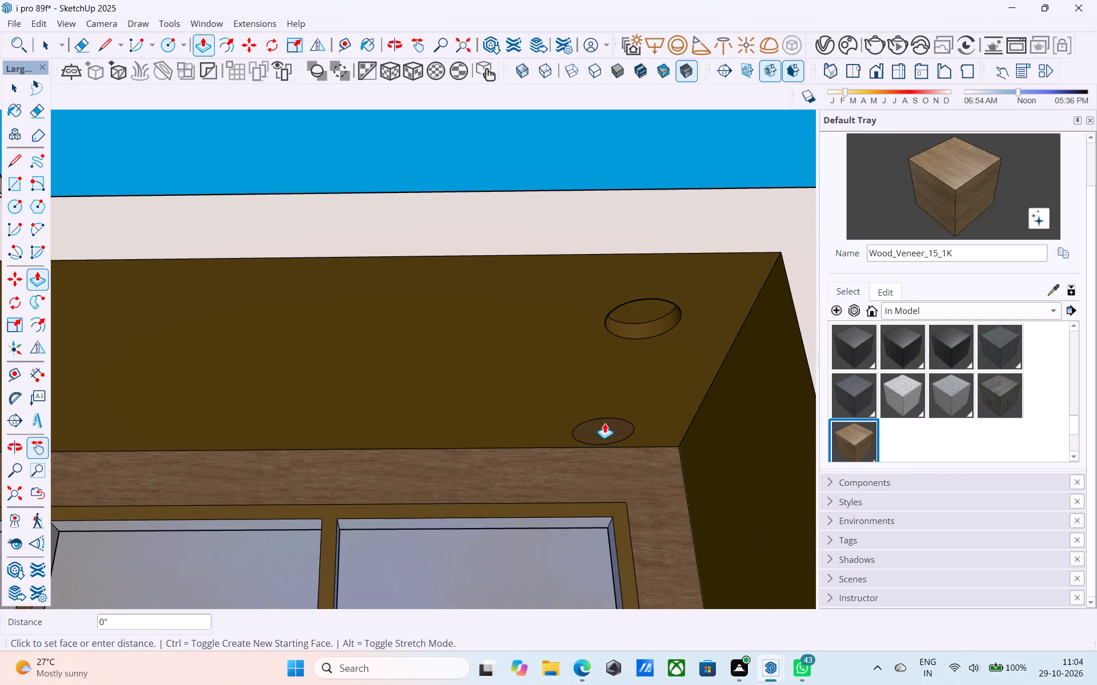
double_click(604, 423)
key(space)
Place a V-Ray sphere light centred in the outer ceiling recess at the balcony's slatted-wall end, sized to nearly fill it.
scroll(604, 423, down, 6)
scroll(519, 294, down, 2)
shift+middle_drag(431, 323, 505, 352)
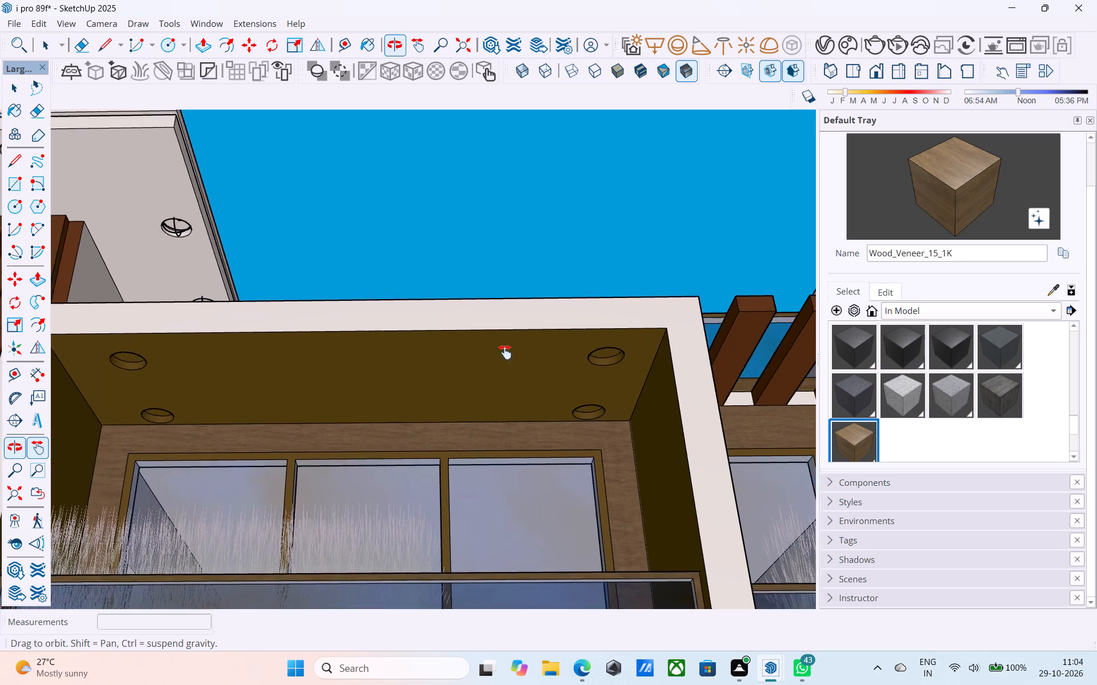
shift+middle_drag(505, 352, 736, 344)
scroll(465, 424, up, 5)
shift+middle_drag(399, 430, 397, 336)
scroll(580, 286, up, 1)
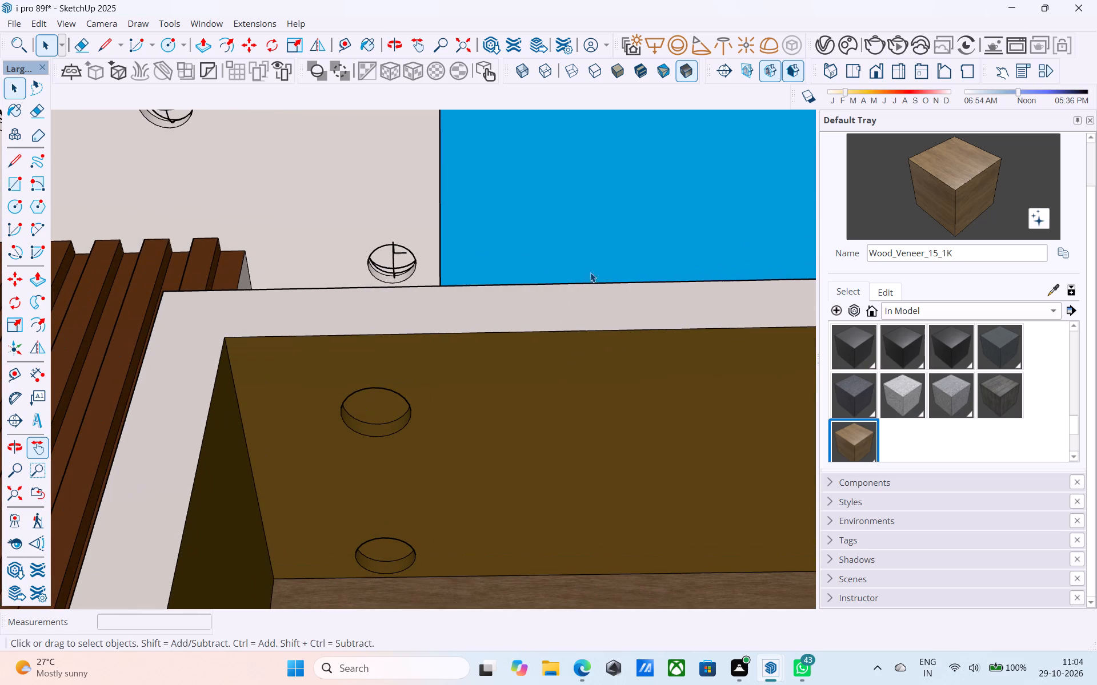
click(678, 44)
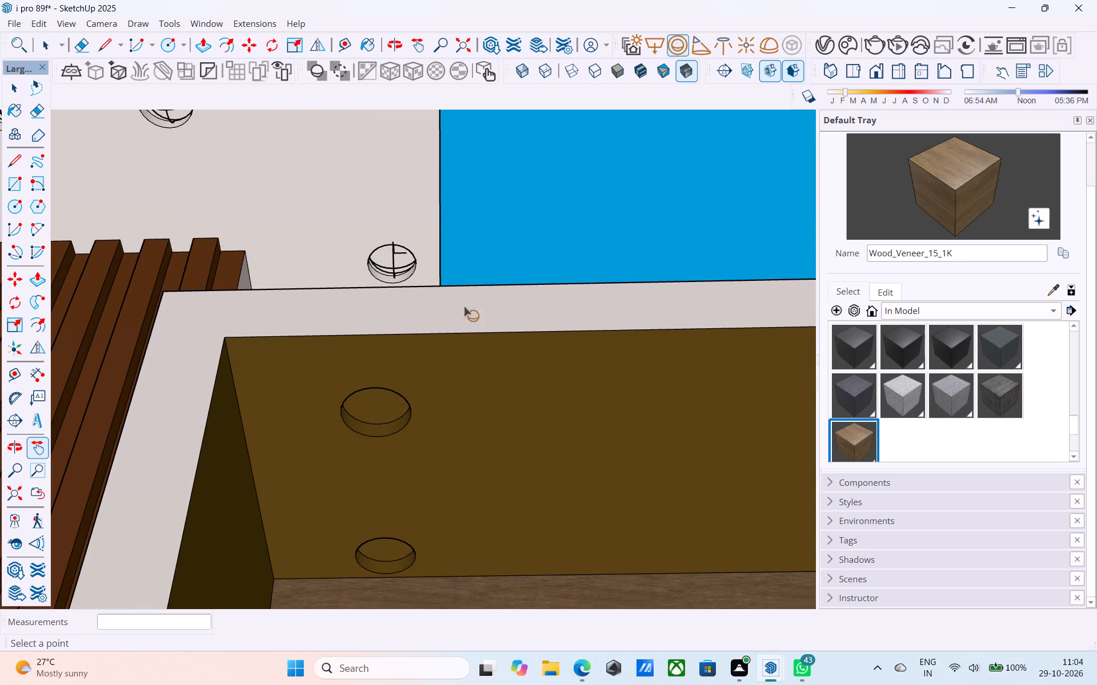
scroll(372, 408, up, 7)
middle_drag(359, 432, 362, 416)
scroll(360, 432, up, 1)
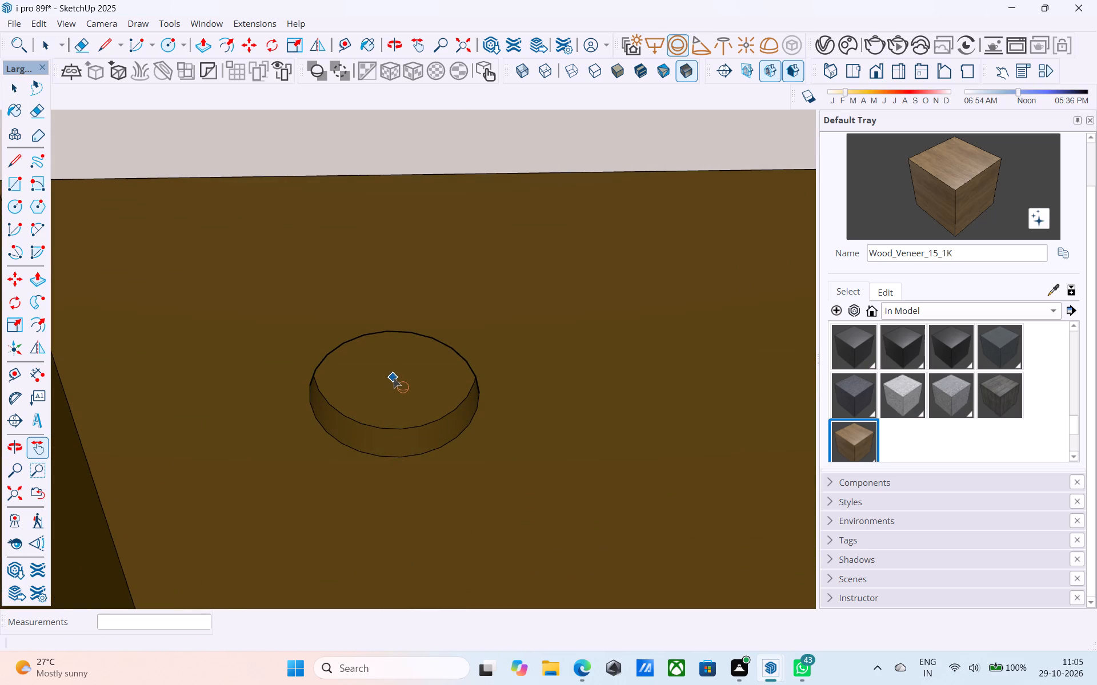
click(394, 377)
click(394, 426)
Place a V-Ray sphere light centred in the recess beside the window wall at the slatted-wall end, nearly filling it.
scroll(457, 257, down, 1)
middle_drag(457, 257, 437, 408)
scroll(437, 408, down, 4)
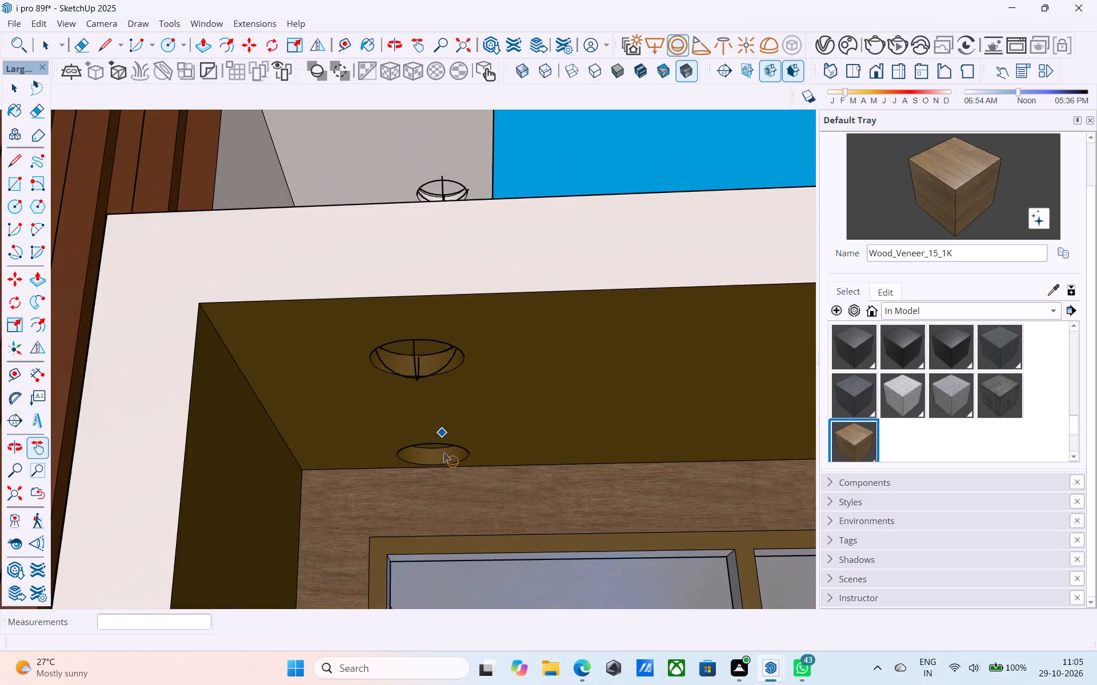
scroll(443, 461, up, 10)
shift+middle_drag(438, 470, 457, 242)
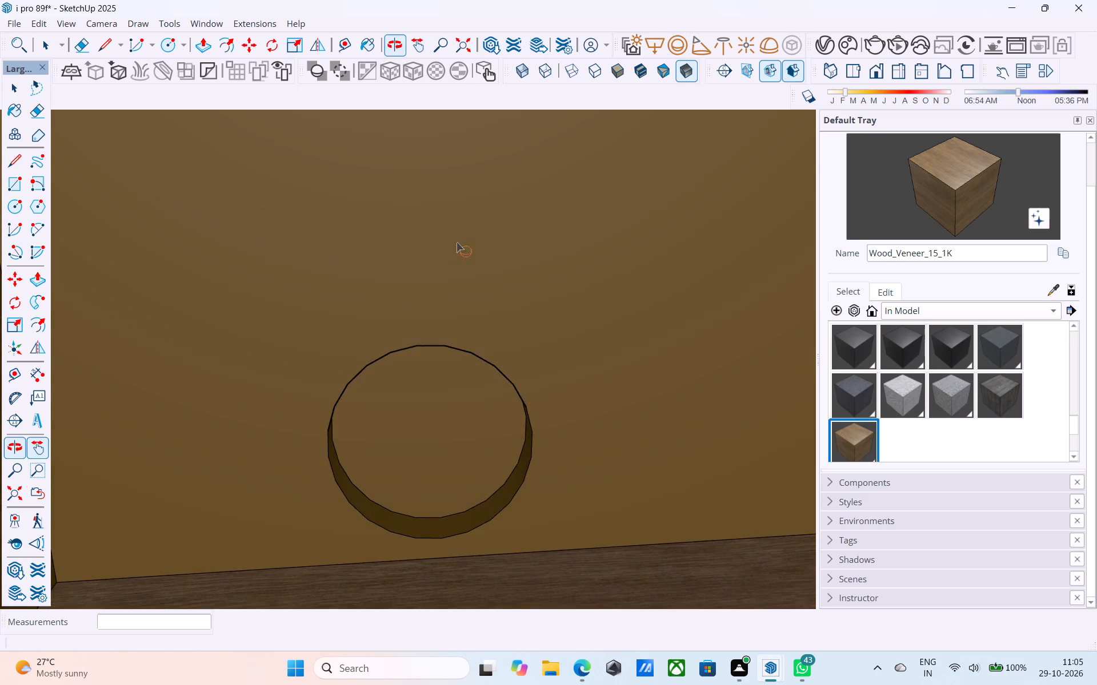
click(428, 432)
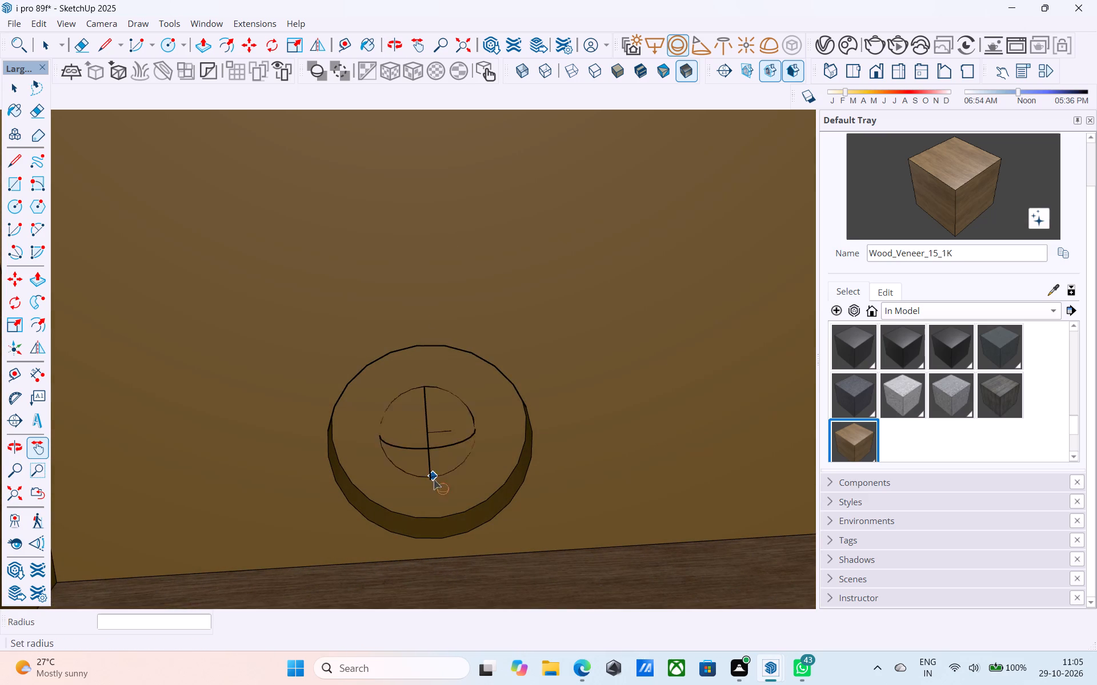
click(437, 512)
Place a V-Ray sphere light centred in the outer ceiling recess at the balcony's opposite end, sized to nearly fill it.
middle_drag(470, 283, 437, 465)
scroll(438, 460, down, 10)
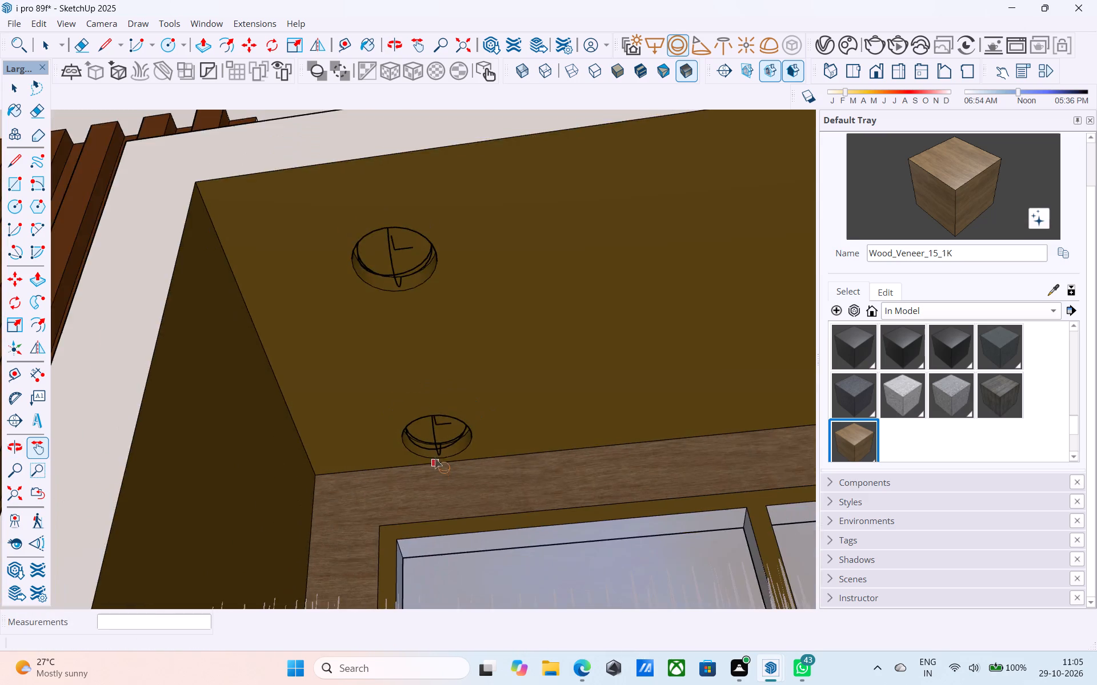
middle_drag(446, 450, 419, 564)
shift+middle_drag(774, 379, 327, 419)
shift+middle_drag(721, 303, 401, 372)
shift+middle_drag(748, 269, 459, 354)
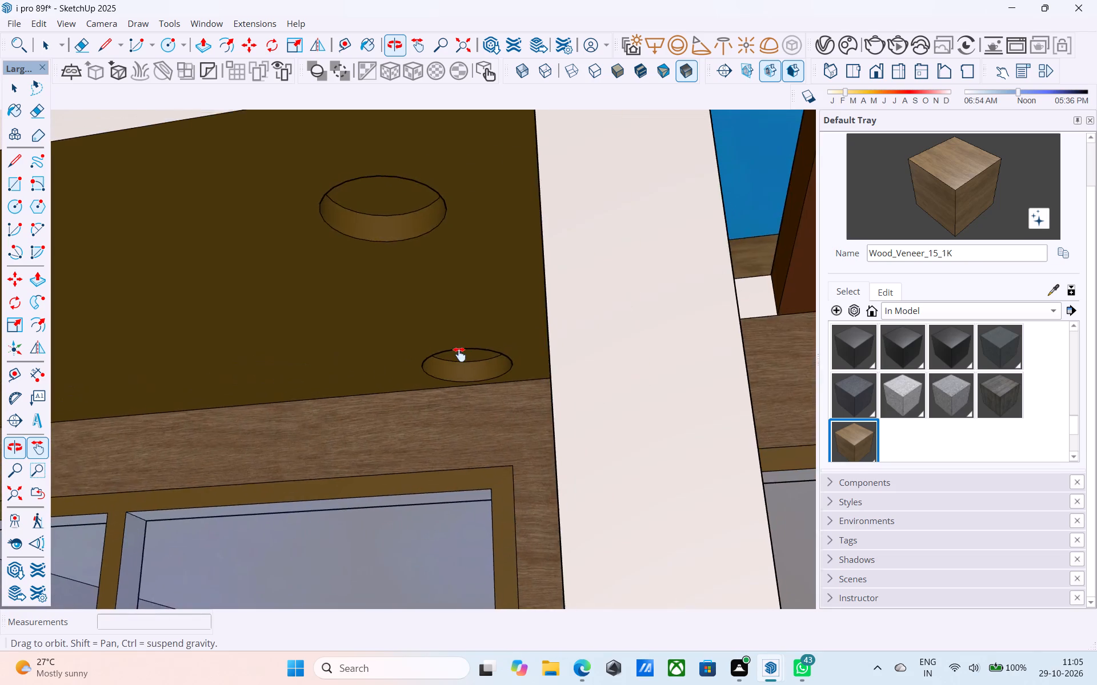
shift+middle_drag(459, 354, 569, 388)
scroll(564, 452, up, 1)
middle_drag(522, 280, 519, 273)
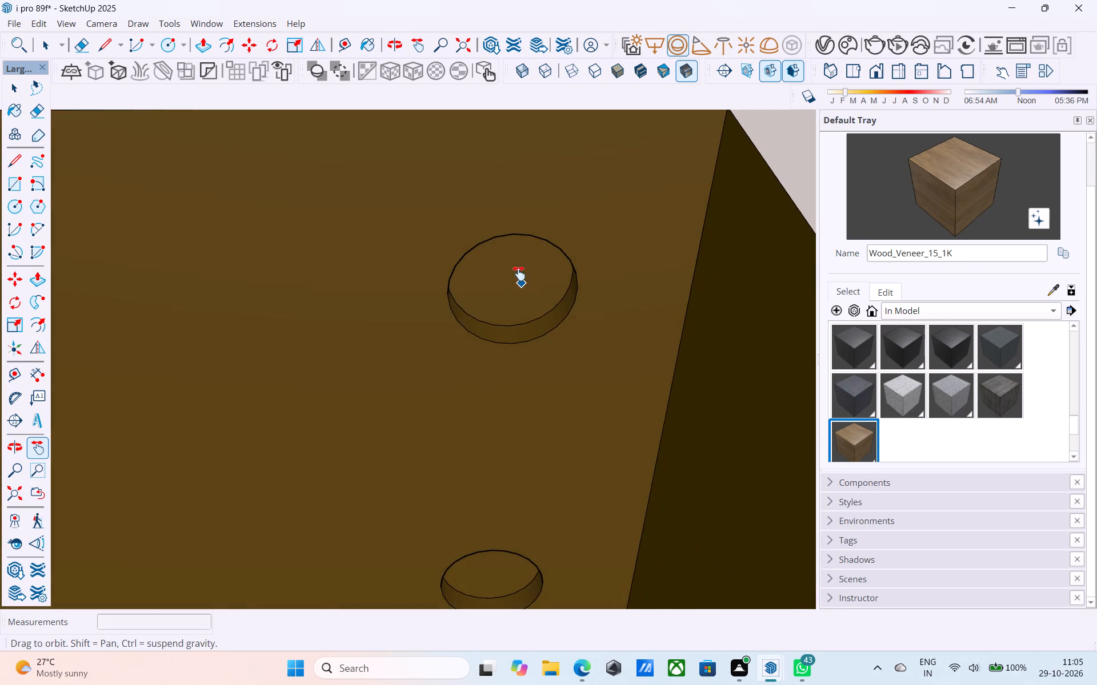
middle_drag(519, 273, 529, 284)
click(530, 342)
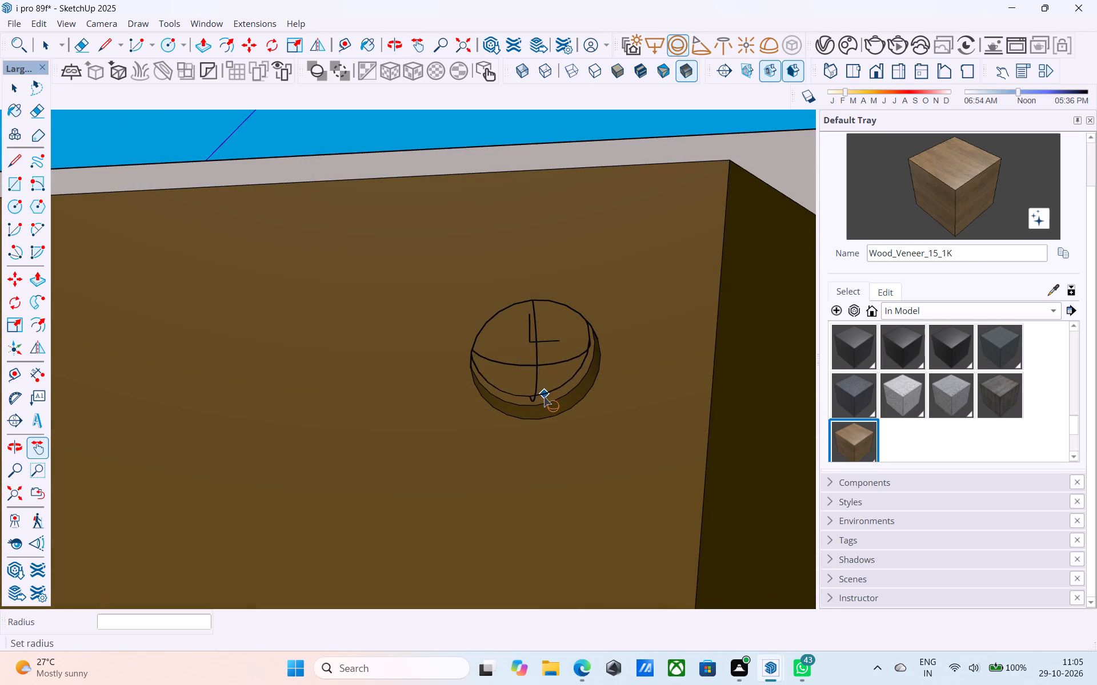
click(544, 401)
Place a V-Ray sphere light centred in the recess beside the window wall at the balcony's opposite end, nearly filling it.
middle_drag(548, 271, 631, 374)
scroll(606, 353, up, 4)
middle_drag(584, 291, 580, 282)
scroll(584, 263, up, 1)
scroll(632, 522, up, 2)
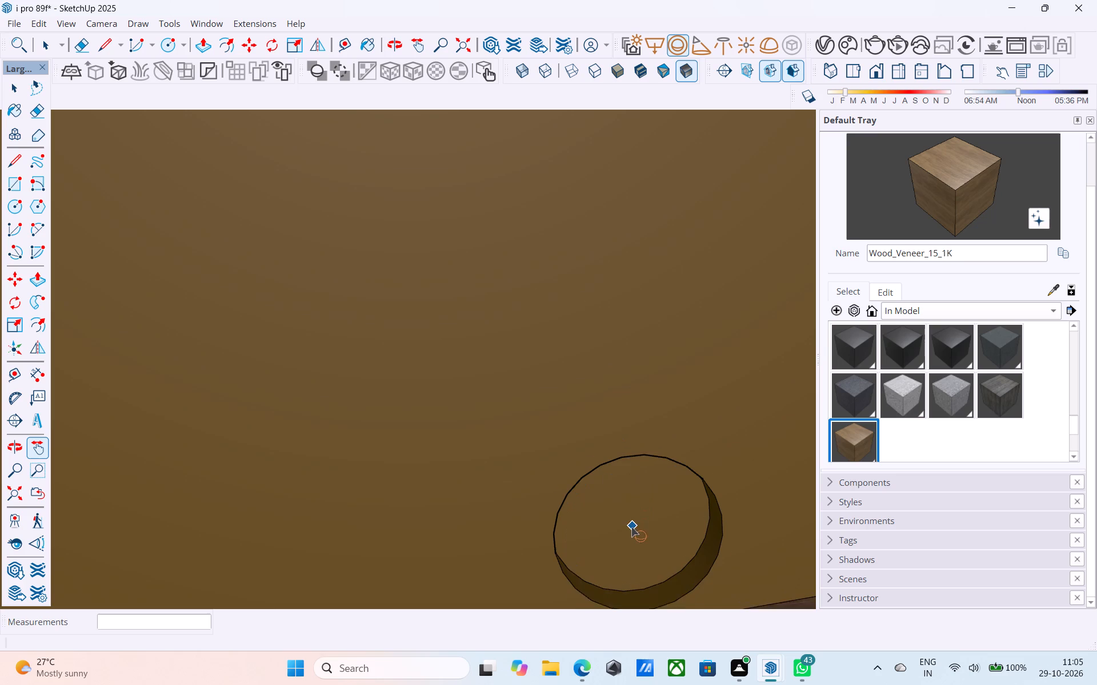
click(626, 509)
click(654, 590)
middle_drag(588, 361, 608, 547)
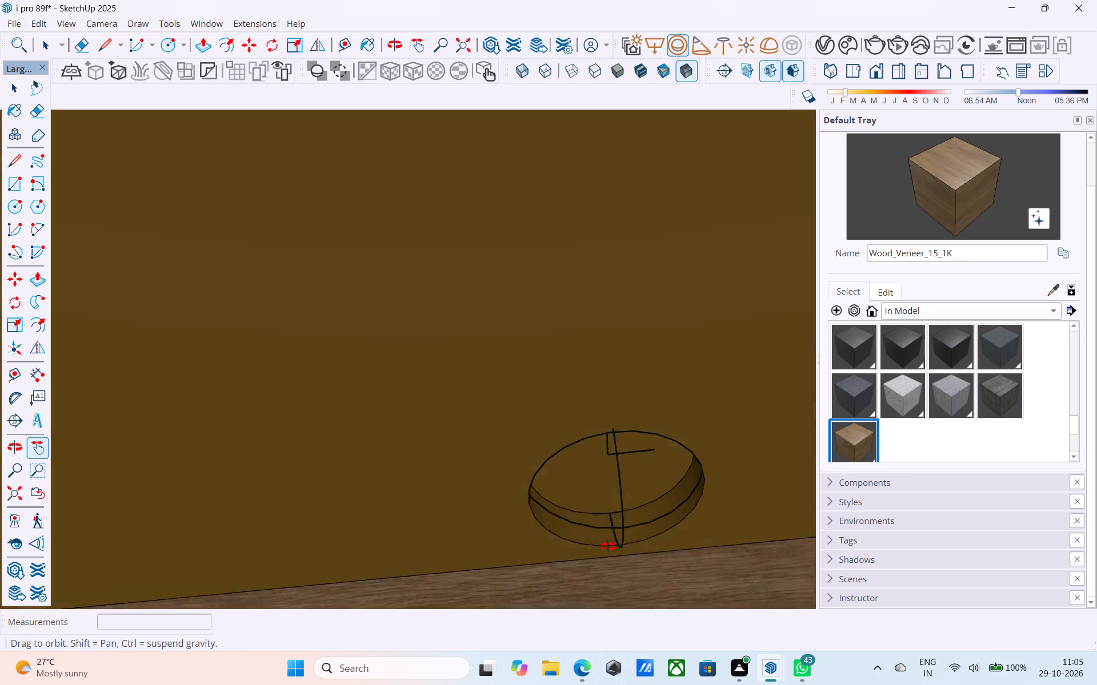
middle_drag(608, 547, 616, 562)
scroll(615, 565, down, 7)
middle_drag(608, 453, 645, 623)
scroll(642, 542, down, 20)
key(space)
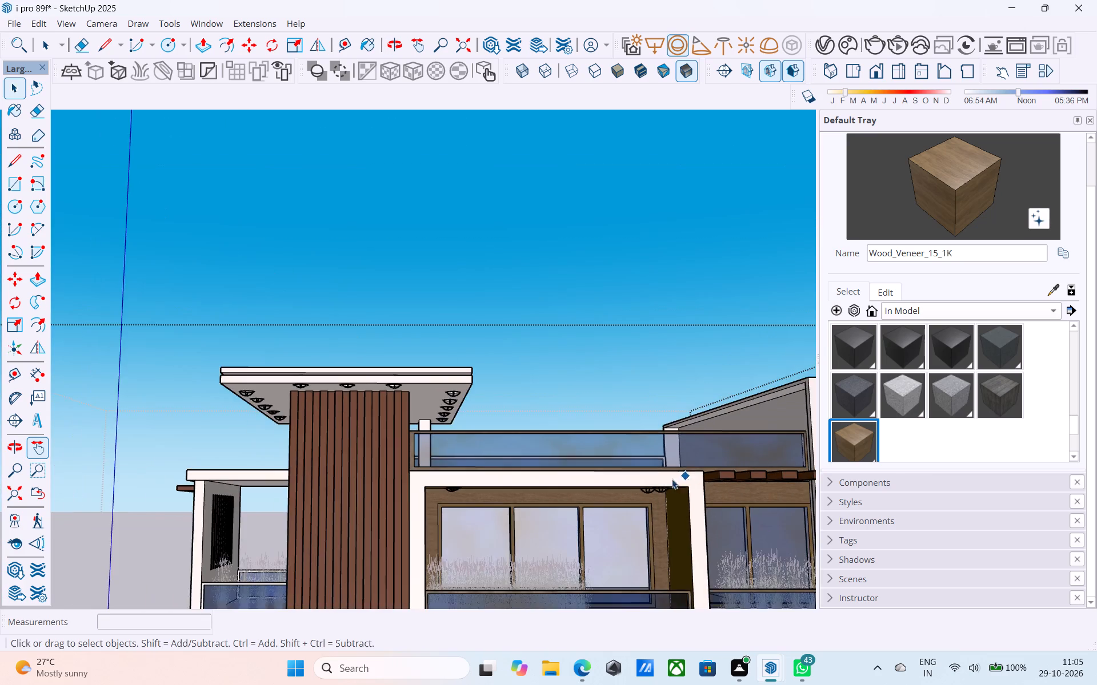
Set the intensity of Sphere Light#15, #16, #17 and #18 to 3000 in the V-Ray Asset Editor.
scroll(564, 493, up, 4)
scroll(560, 486, down, 5)
middle_drag(571, 491, 608, 485)
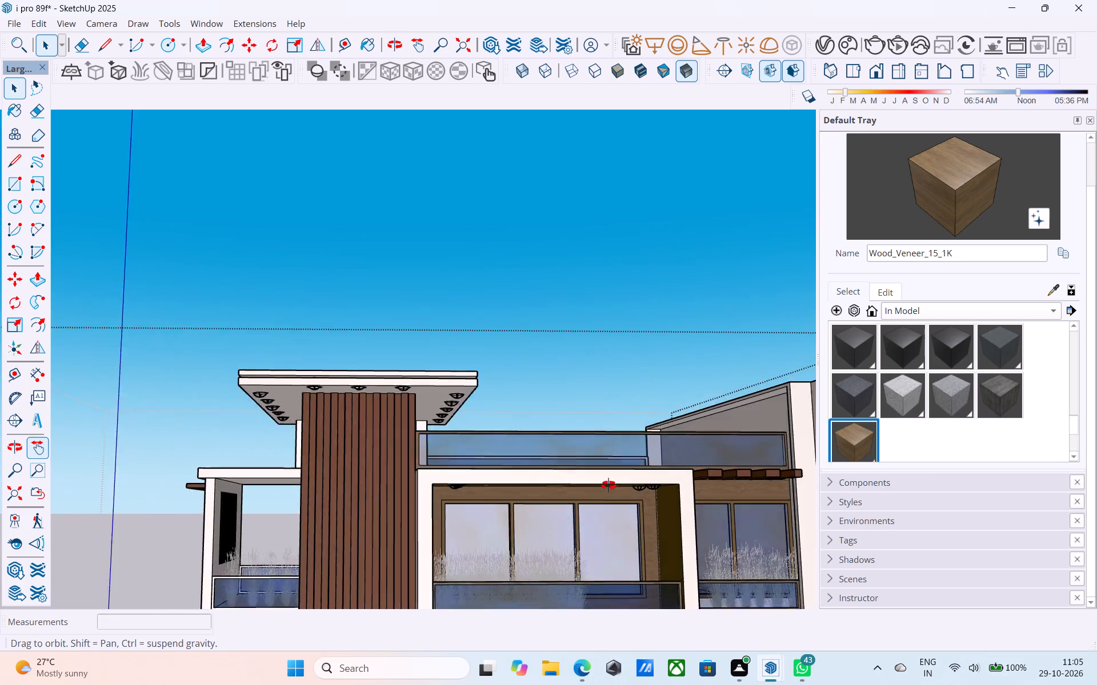
middle_drag(608, 485, 674, 469)
click(836, 41)
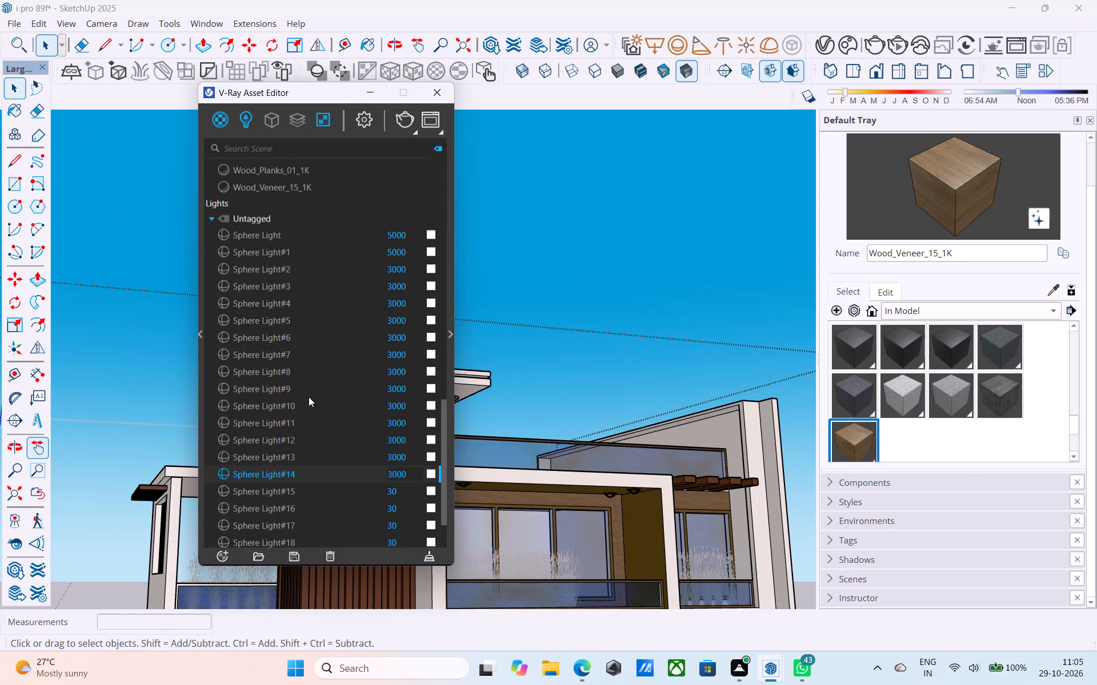
scroll(291, 399, down, 3)
click(410, 422)
text(00)
click(419, 436)
key(0)
key(0)
click(406, 454)
text(00)
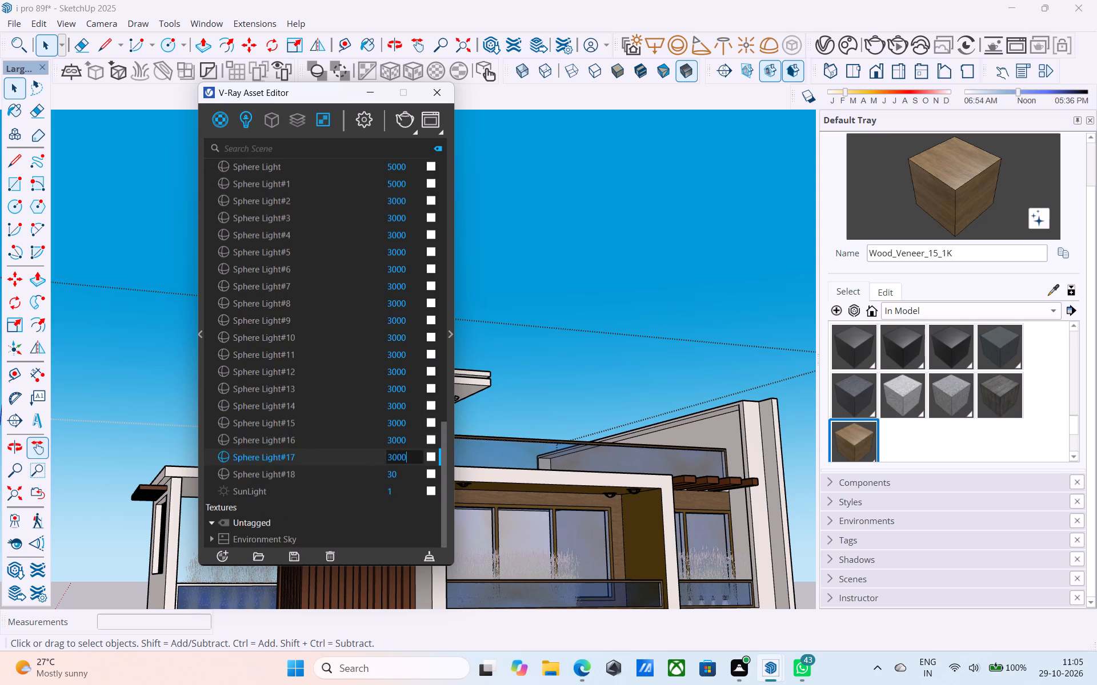
click(413, 473)
text(00)
click(378, 97)
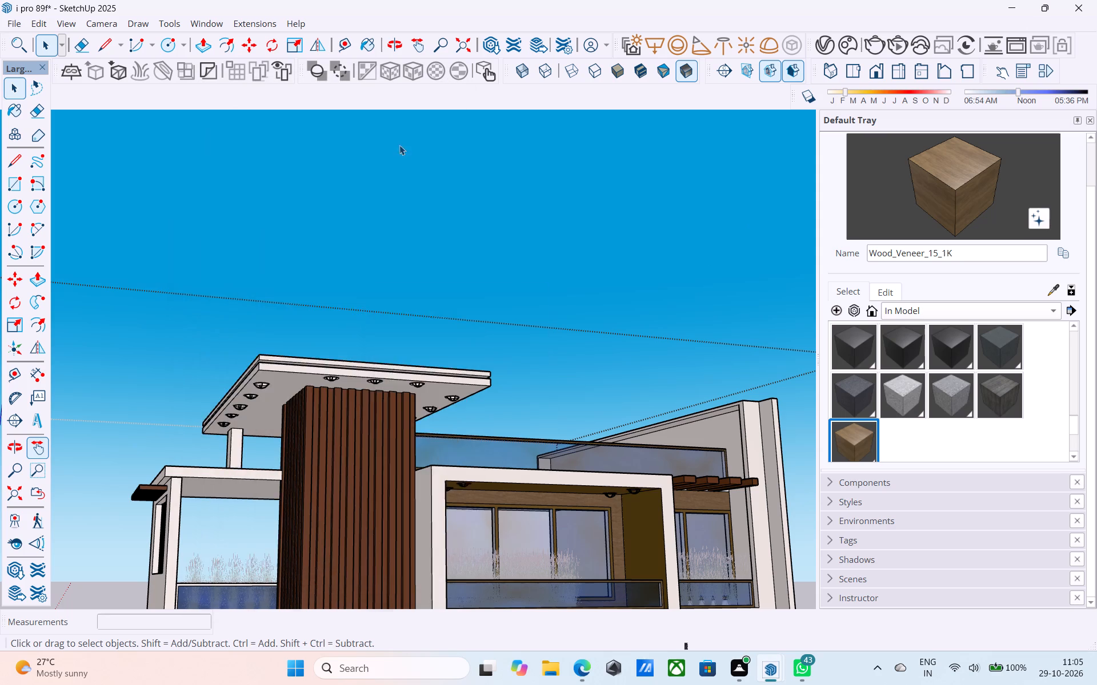
Save the model with the new balcony lights.
middle_drag(401, 151, 507, 236)
shift+middle_drag(483, 276, 523, 158)
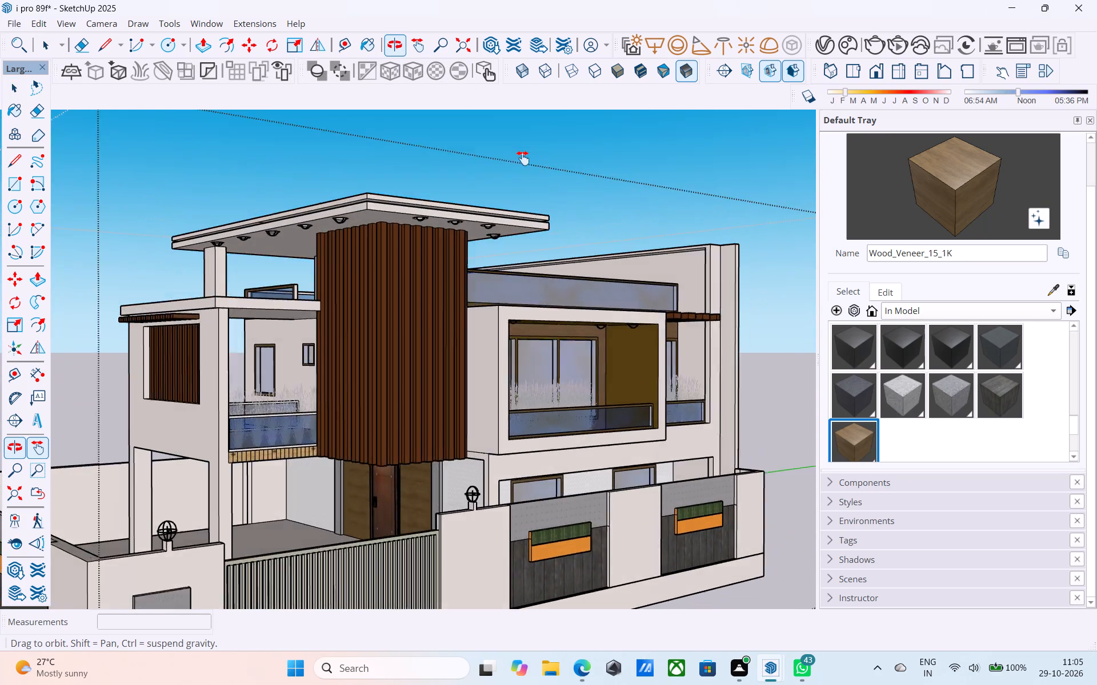
shift+middle_drag(523, 158, 464, 167)
click(522, 151)
middle_drag(531, 179, 514, 178)
shift+middle_drag(516, 180, 562, 186)
shift+scroll(551, 184, up, 1)
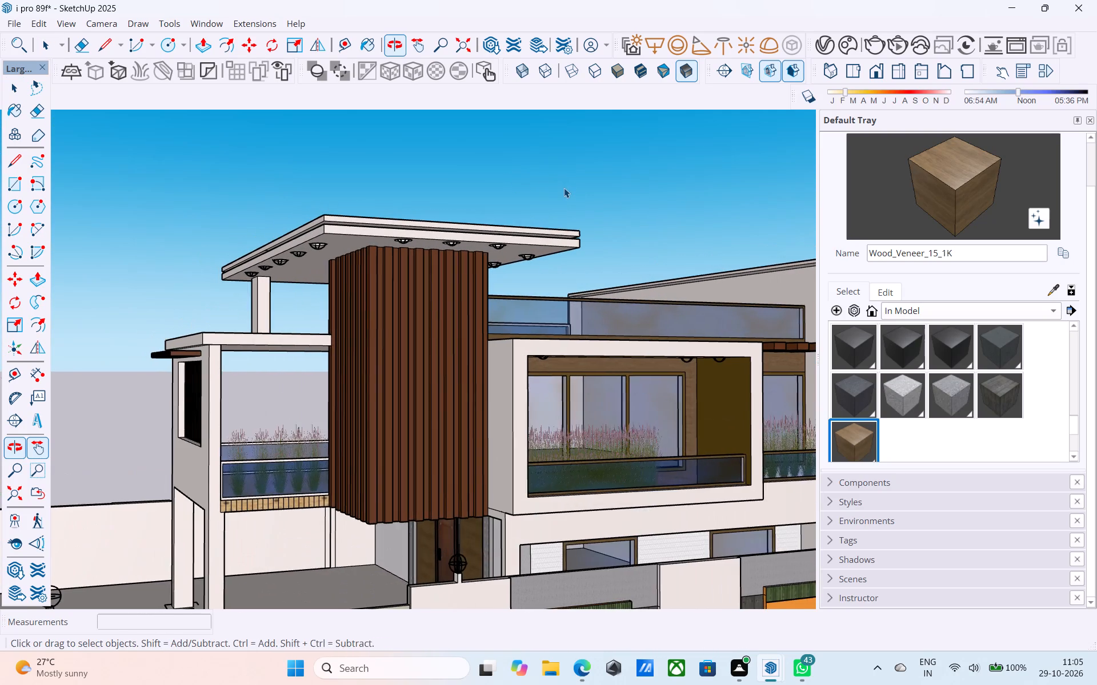
key(ctrl+s)
Render the whole house with V-Ray from a low front view showing the gate, roof slab and framed balcony.
scroll(565, 190, down, 4)
middle_drag(561, 265, 598, 250)
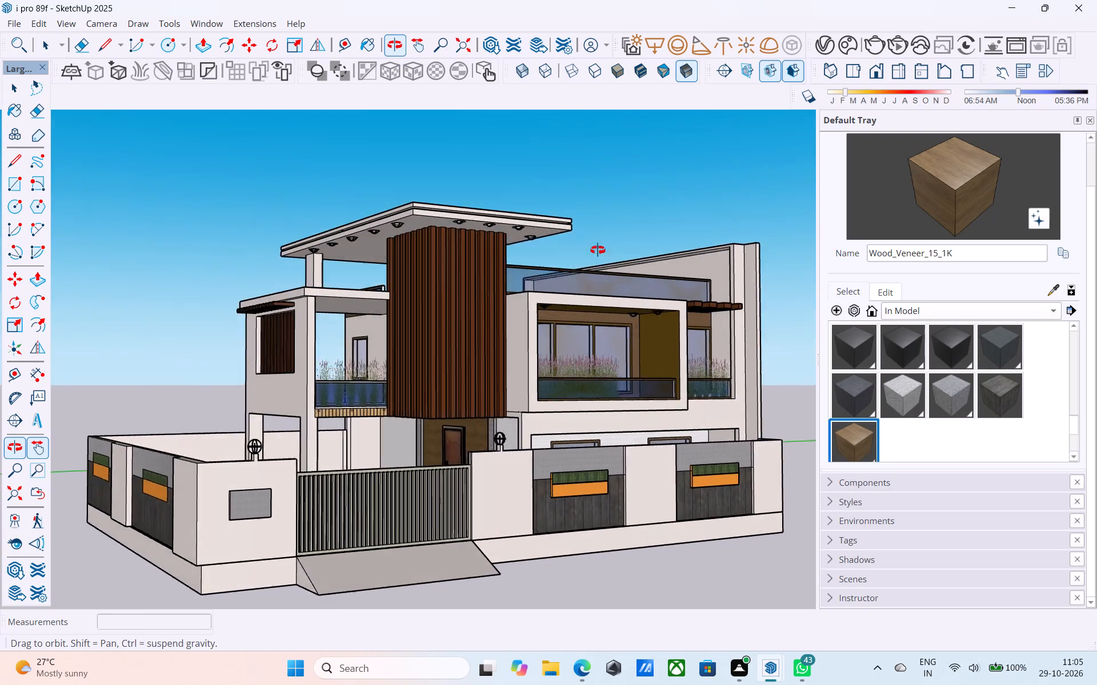
middle_drag(598, 250, 562, 247)
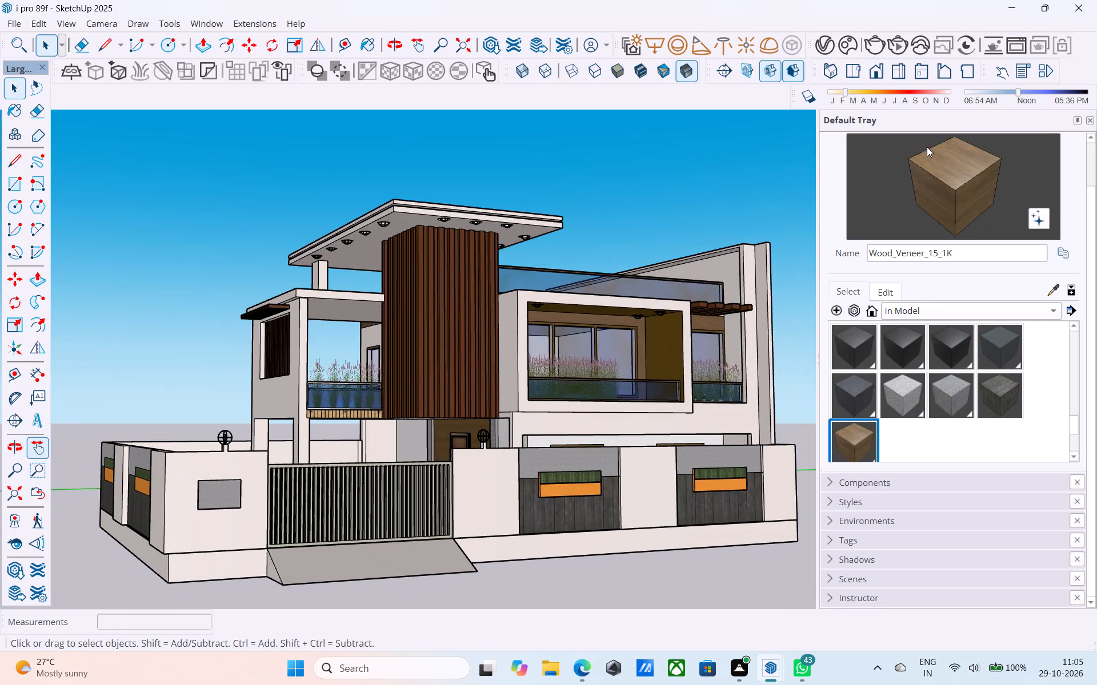
click(871, 50)
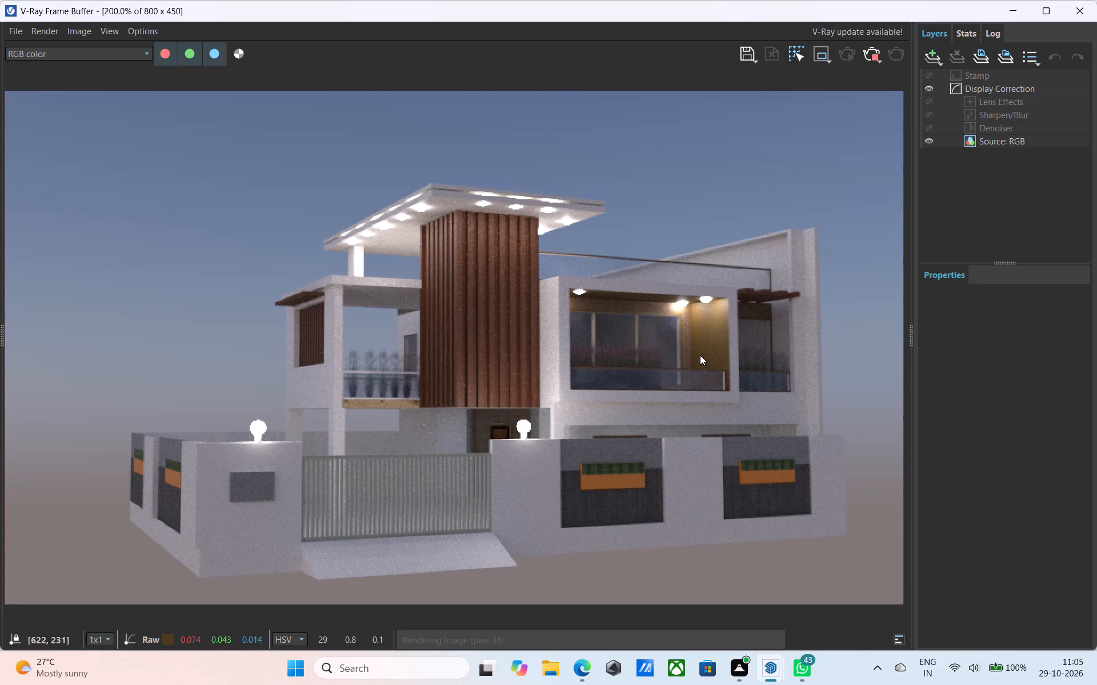
Examine the balcony ceiling lights and the window area in the render, and close the frame buffer.
scroll(698, 356, up, 1)
scroll(699, 355, down, 1)
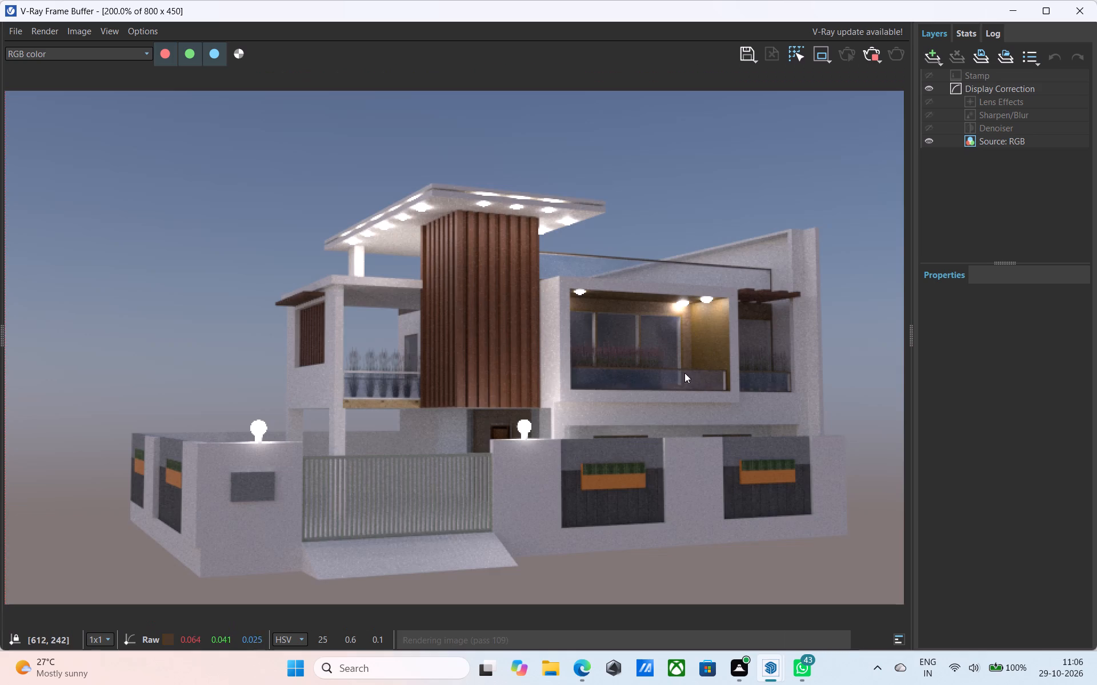
scroll(597, 328, up, 4)
scroll(578, 271, up, 1)
scroll(578, 271, down, 2)
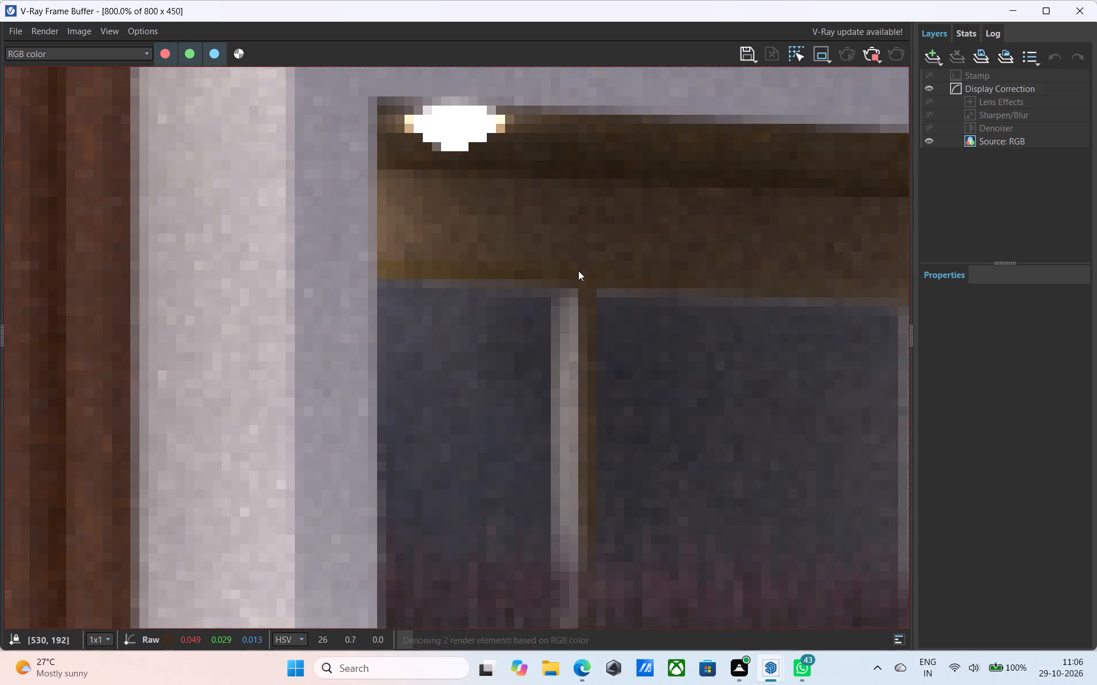
scroll(578, 271, down, 3)
scroll(521, 356, up, 1)
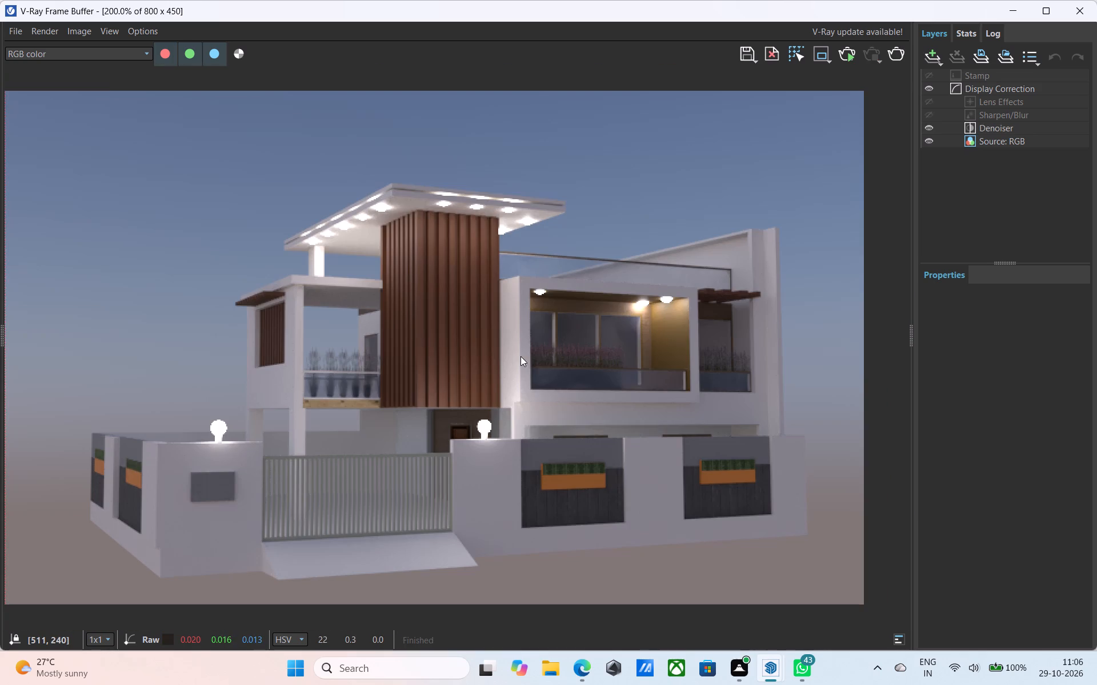
click(1087, 13)
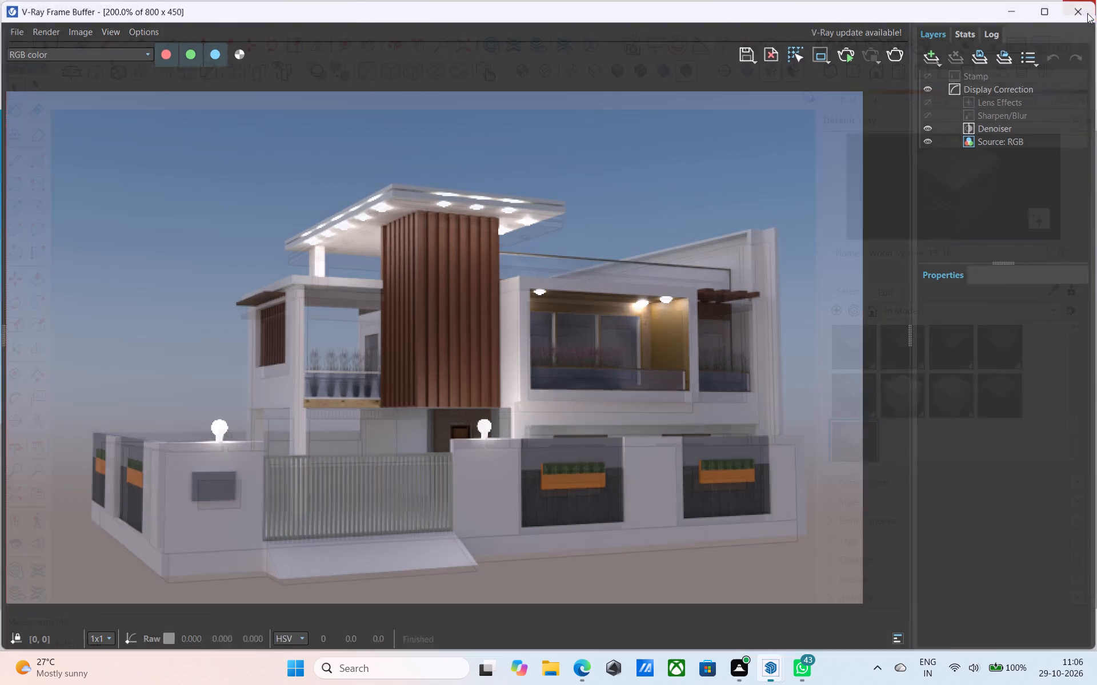
Open the framed balcony's window group for editing and select the glass pane nearest the slatted wall.
middle_drag(680, 255, 657, 341)
scroll(566, 369, up, 12)
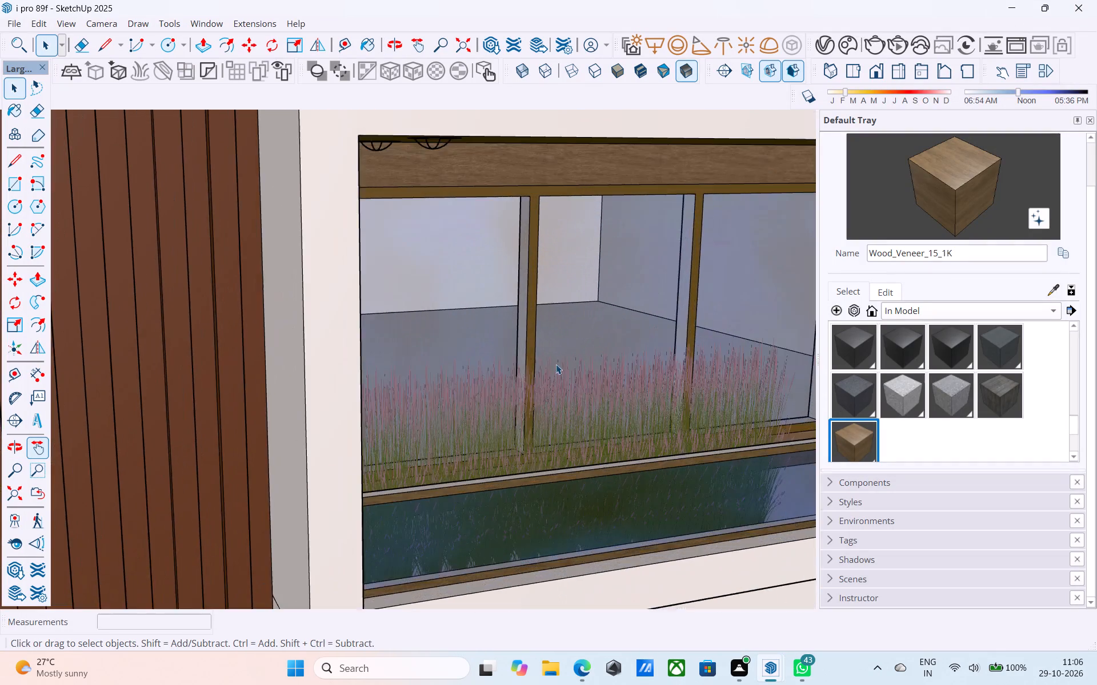
scroll(556, 364, up, 10)
click(508, 341)
scroll(508, 341, up, 4)
double_click(509, 339)
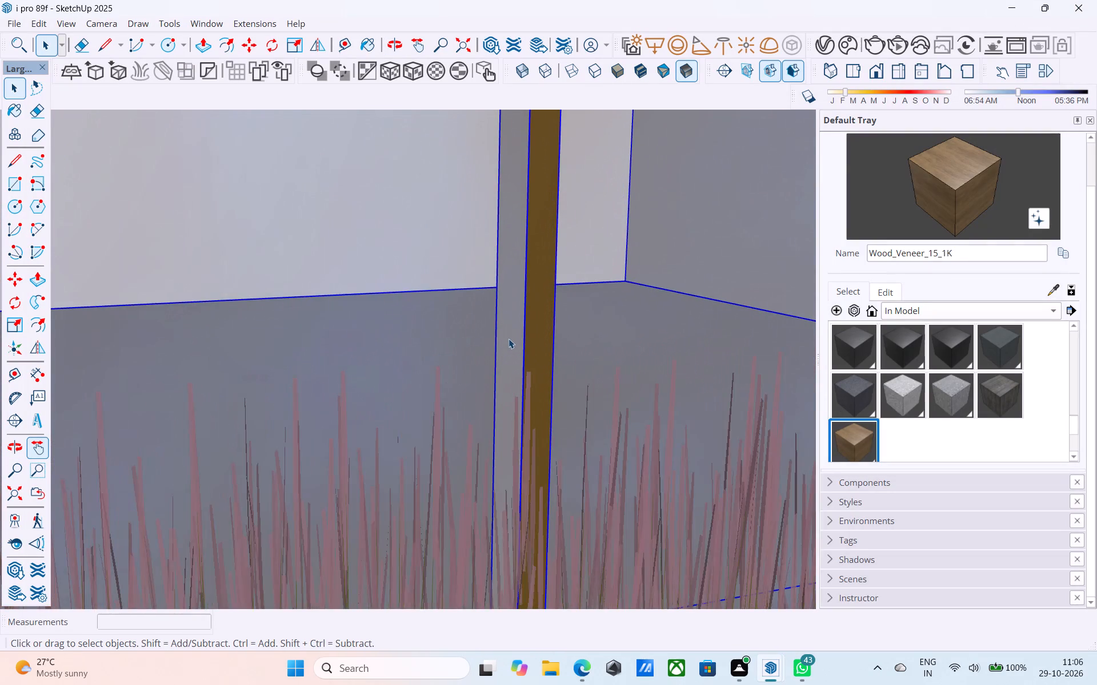
click(506, 324)
scroll(506, 324, down, 14)
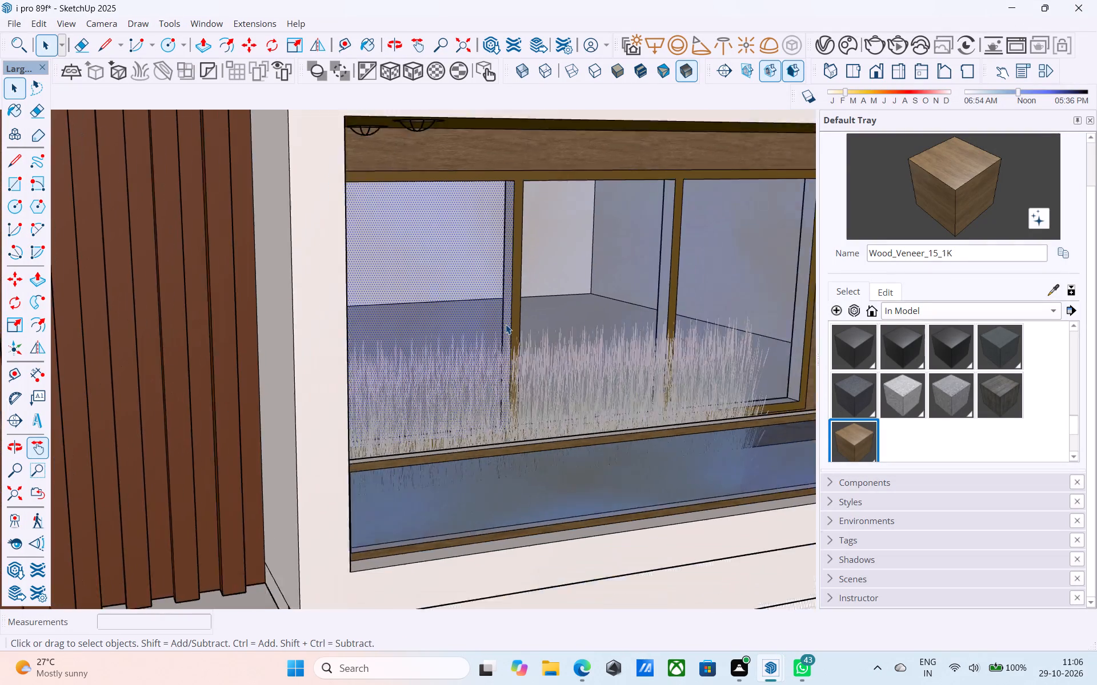
scroll(506, 324, down, 13)
middle_drag(495, 334, 567, 317)
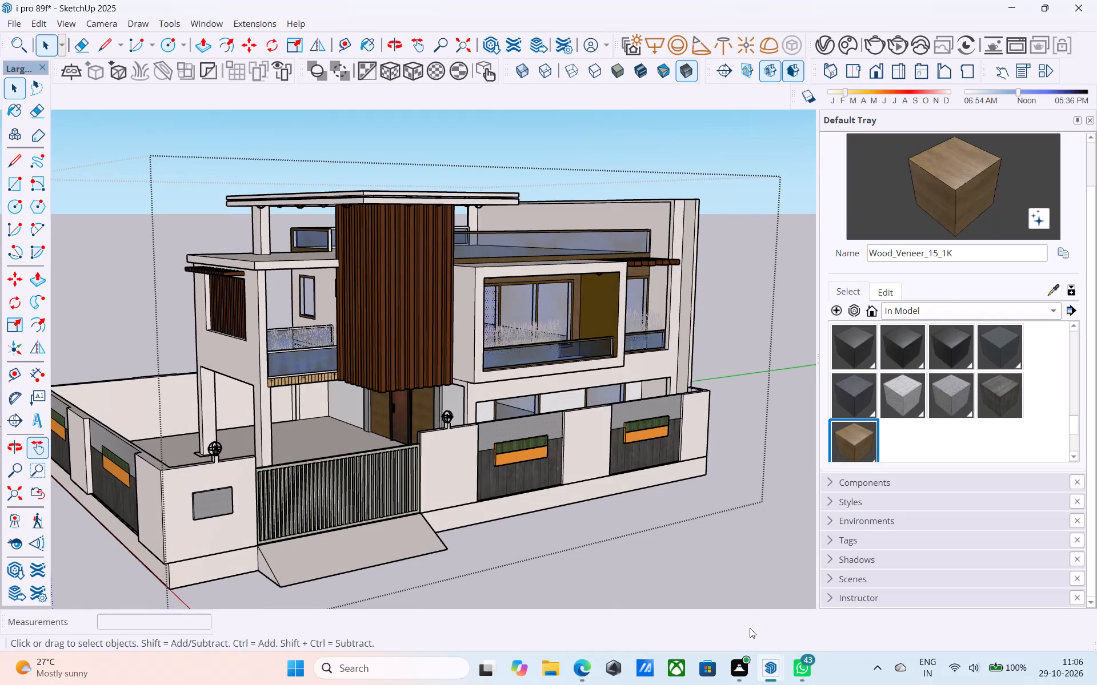
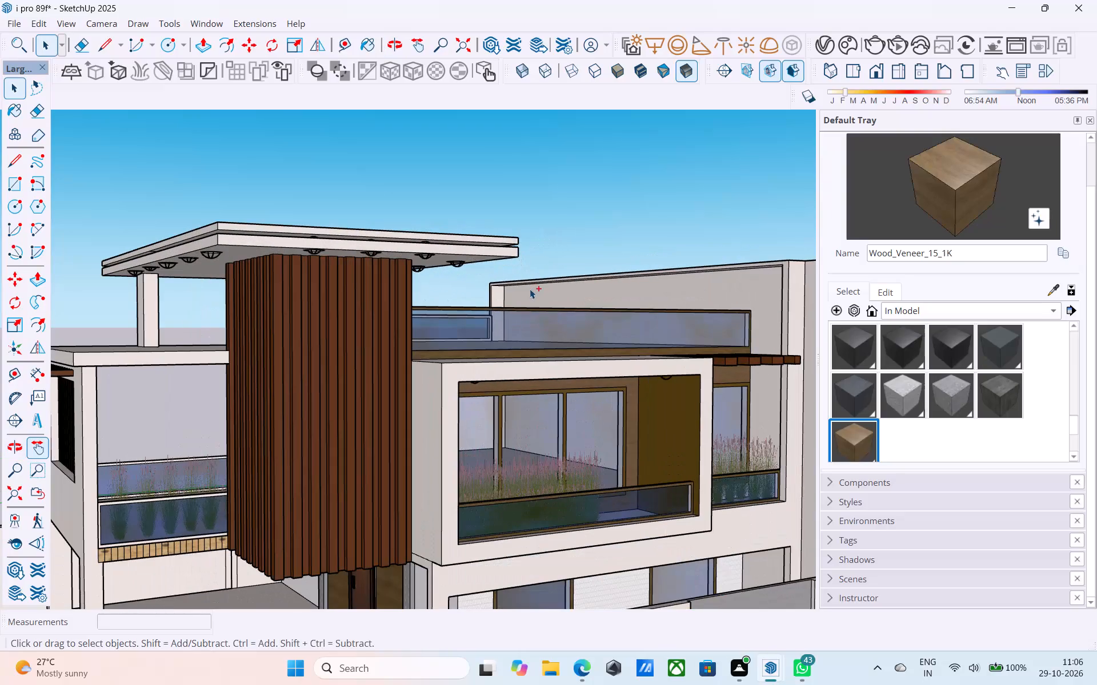
Save the model.
key(ctrl+s)
Examine the house exterior from the front and sides, including the wood-slat tower and the upper balcony.
scroll(487, 295, down, 3)
shift+middle_drag(487, 294, 566, 301)
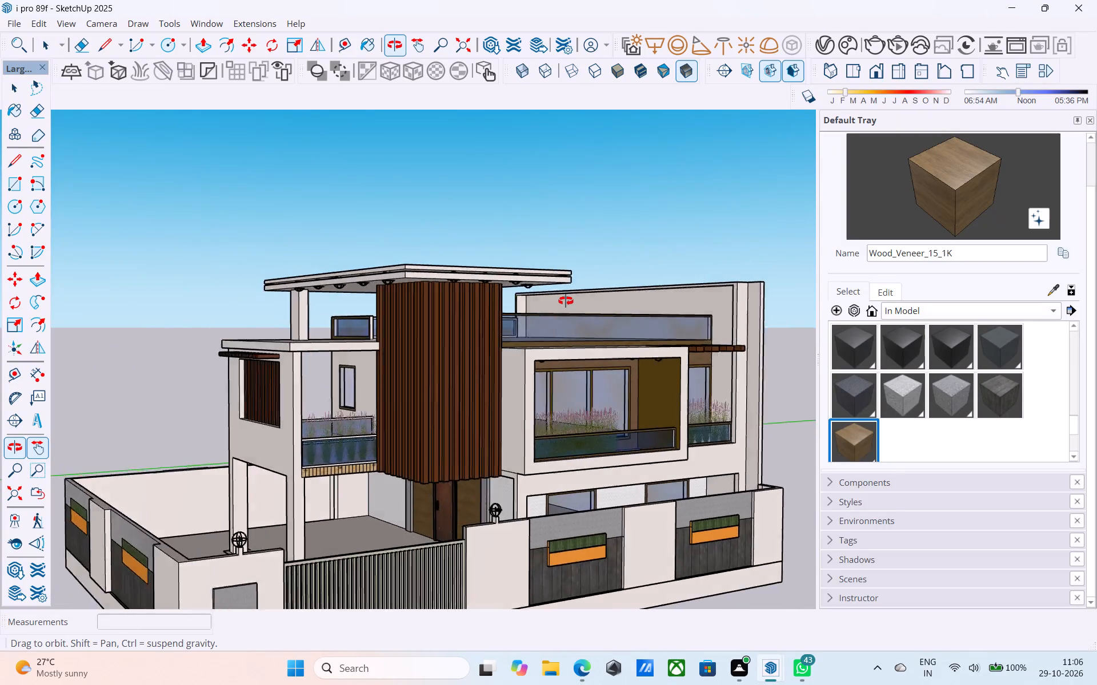
shift+middle_drag(566, 301, 175, 305)
shift+middle_drag(441, 341, 808, 321)
shift+middle_drag(479, 417, 655, 427)
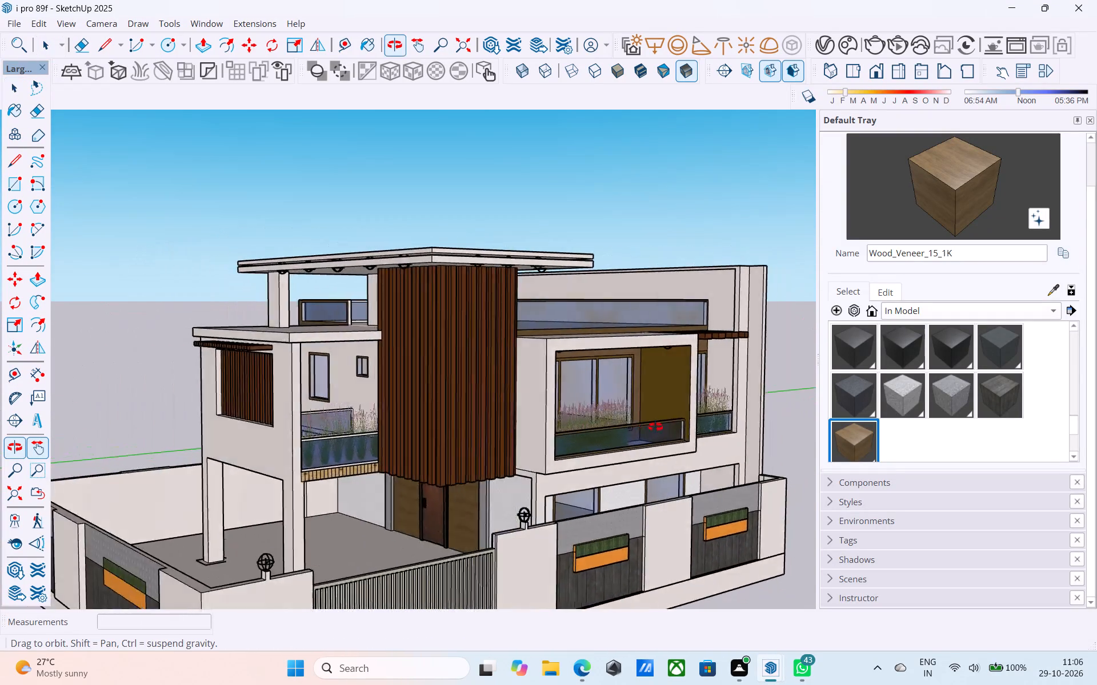
shift+middle_drag(655, 427, 487, 373)
scroll(412, 364, up, 9)
shift+middle_drag(357, 369, 720, 415)
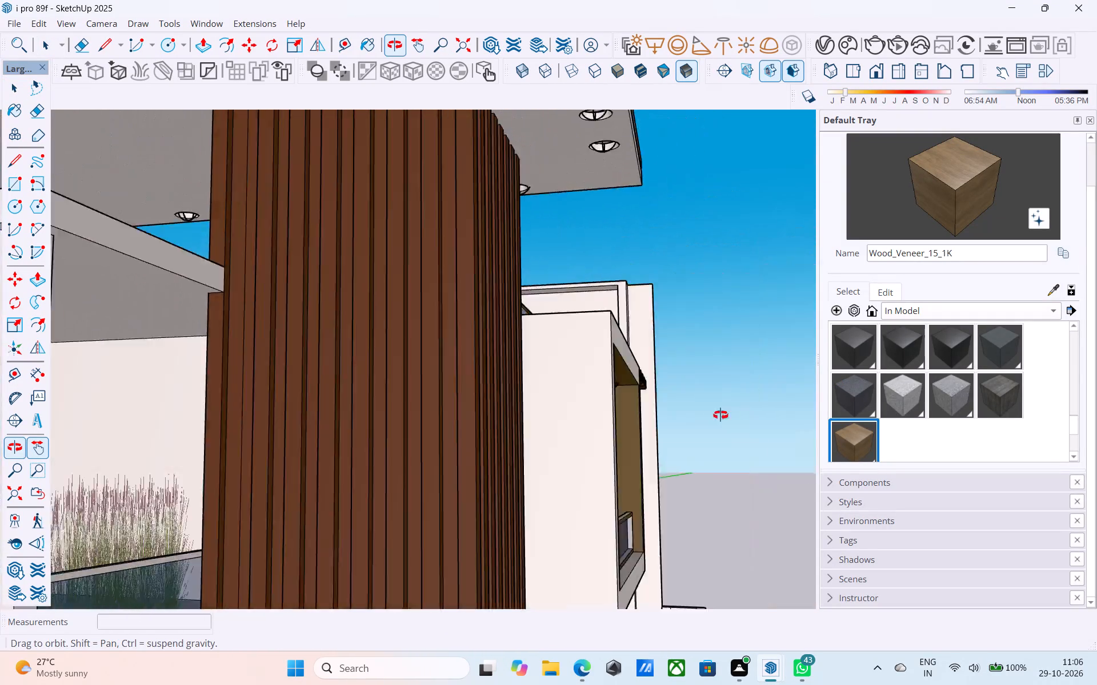
shift+middle_drag(720, 415, 745, 422)
Place a V-Ray rectangle light on the balcony roof slab's underside, along the side edge between the corner post and the house wall.
scroll(745, 422, down, 7)
middle_drag(451, 422, 738, 433)
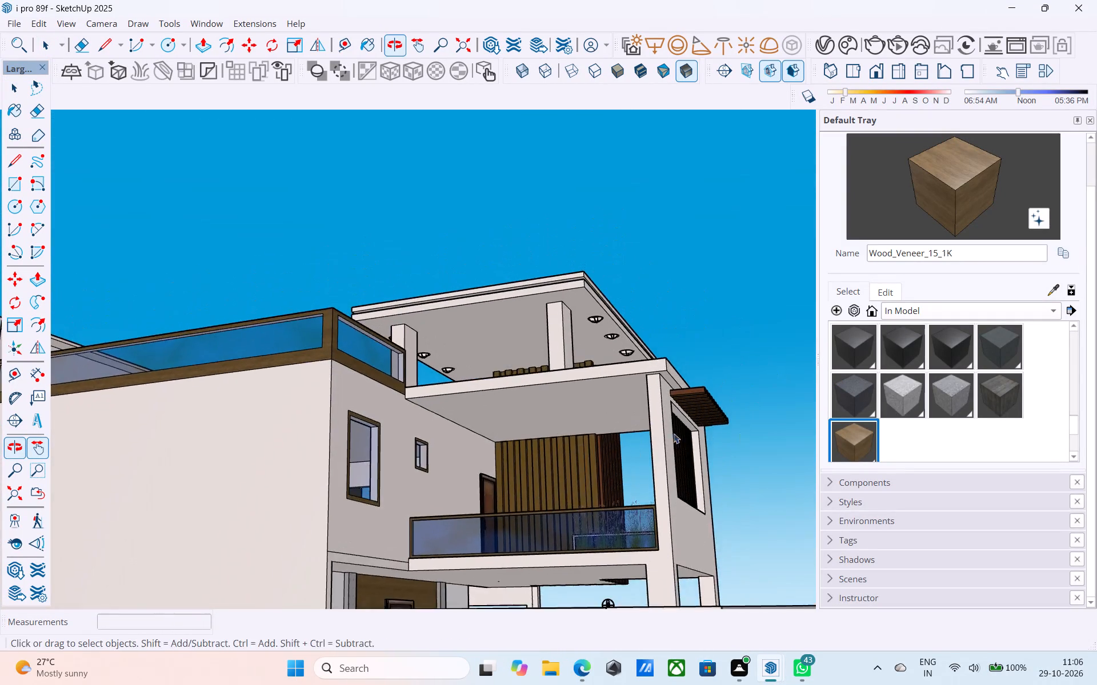
scroll(643, 433, up, 5)
middle_drag(537, 411, 574, 429)
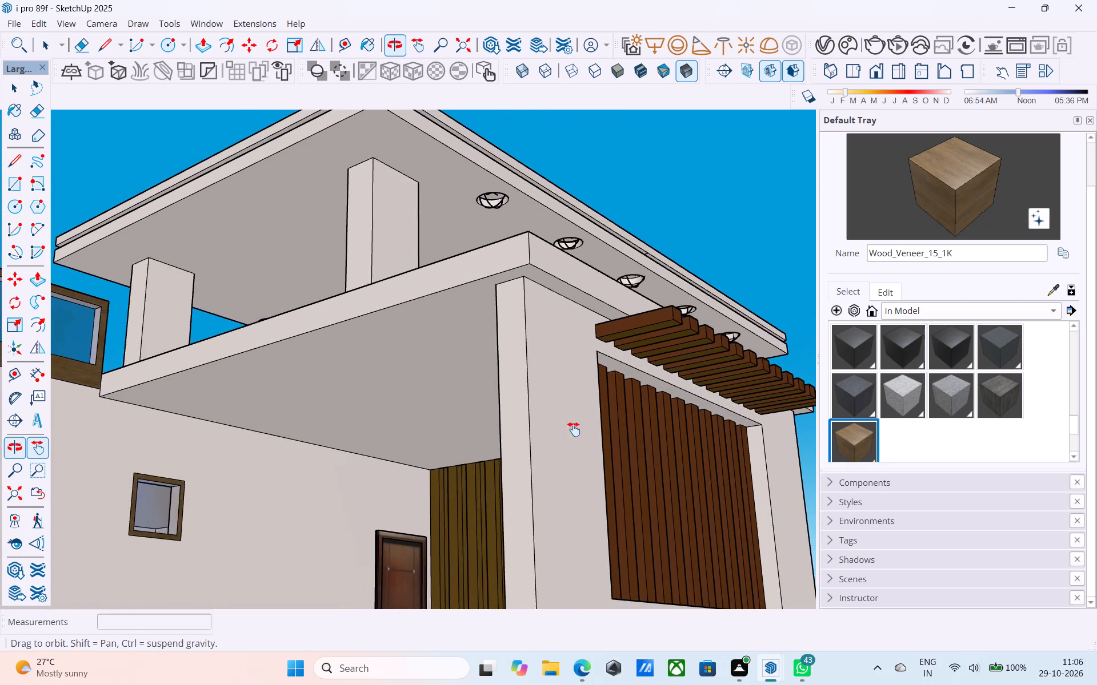
middle_drag(574, 429, 575, 429)
middle_drag(527, 314, 541, 319)
double_click(399, 358)
click(359, 346)
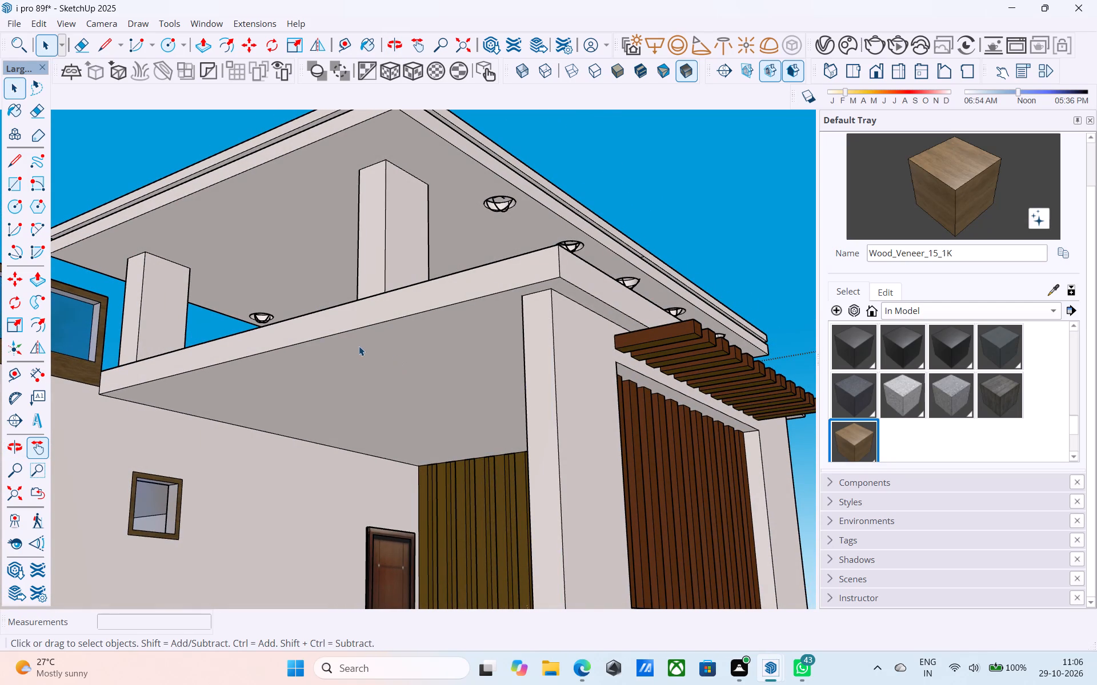
click(658, 50)
middle_drag(500, 284, 511, 276)
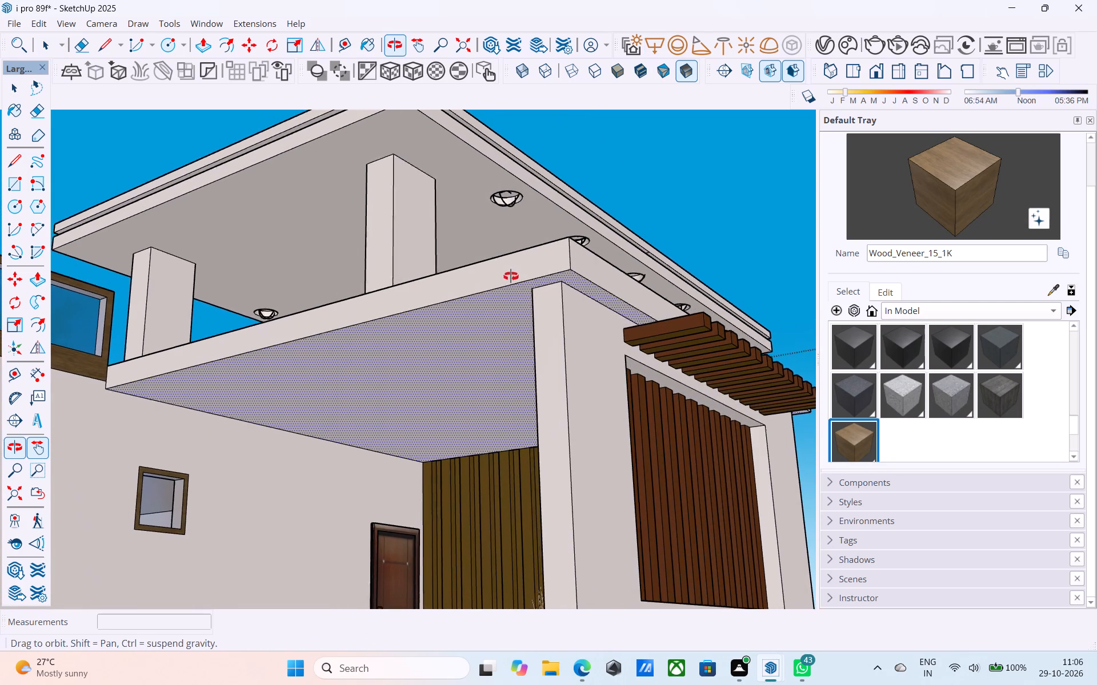
middle_drag(511, 276, 529, 257)
click(563, 260)
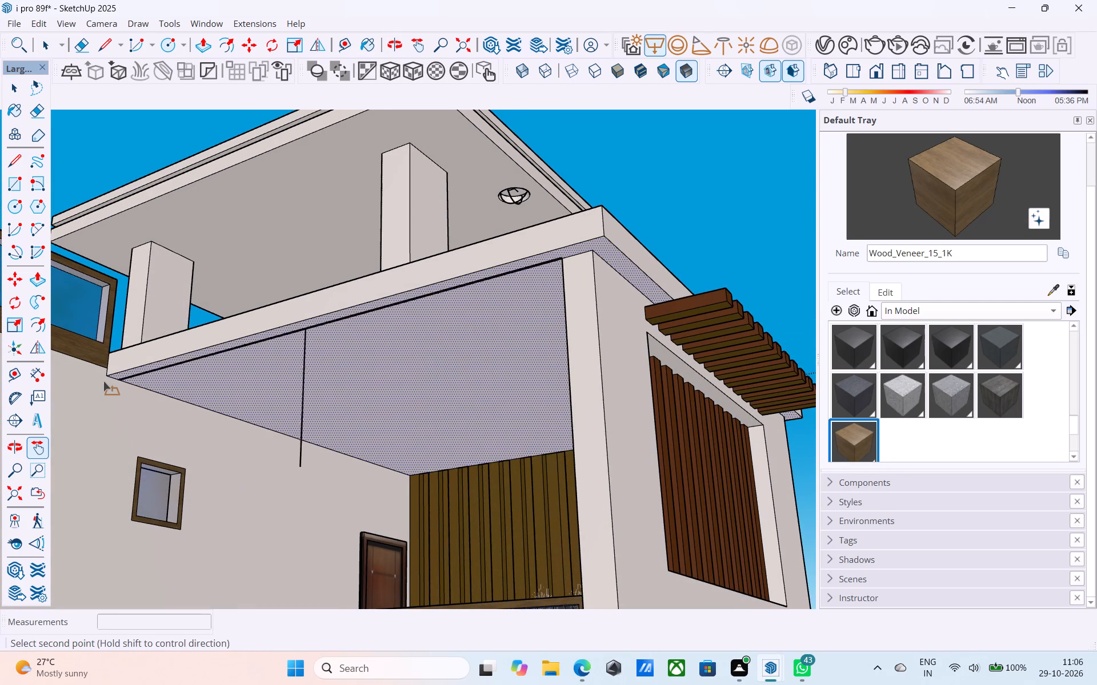
scroll(121, 381, up, 4)
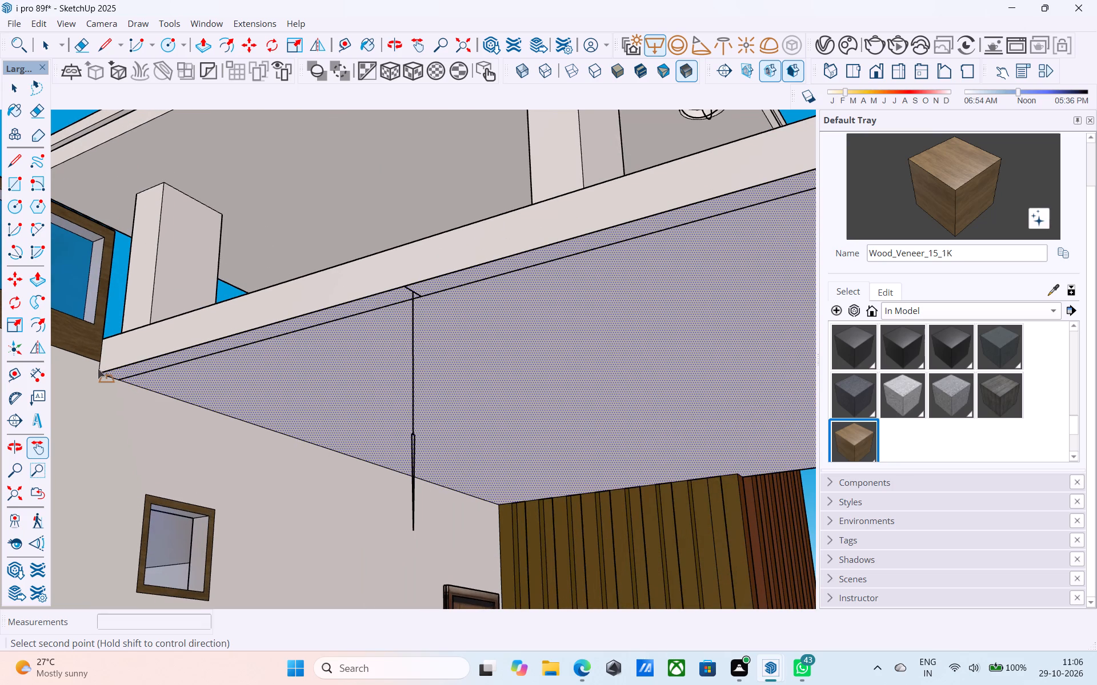
click(97, 369)
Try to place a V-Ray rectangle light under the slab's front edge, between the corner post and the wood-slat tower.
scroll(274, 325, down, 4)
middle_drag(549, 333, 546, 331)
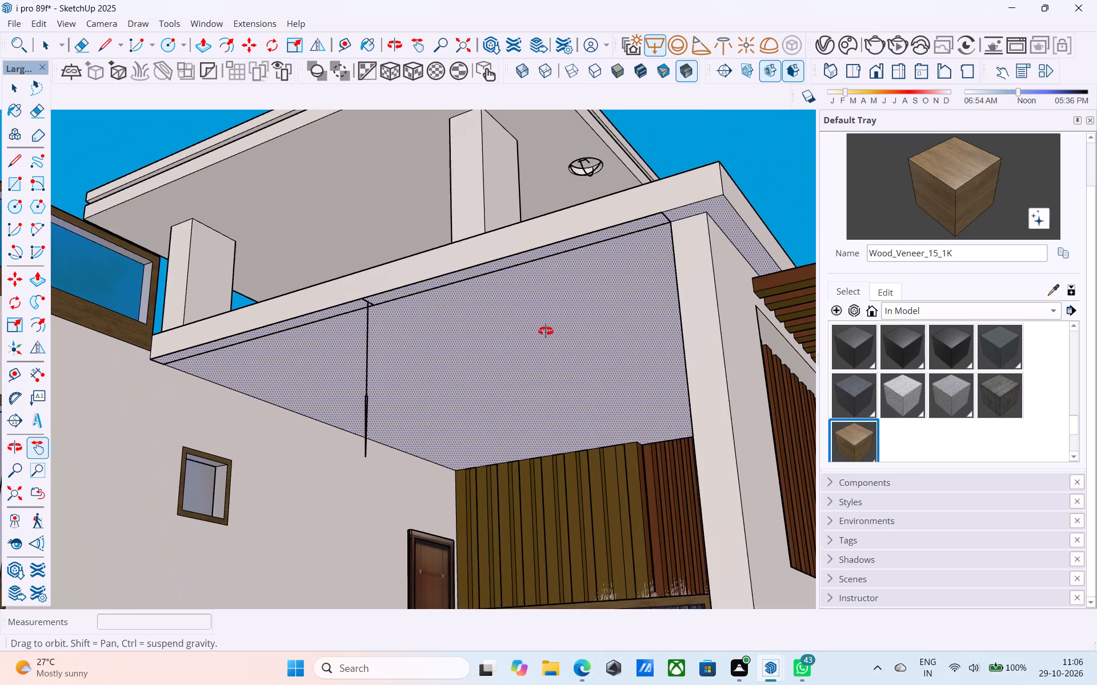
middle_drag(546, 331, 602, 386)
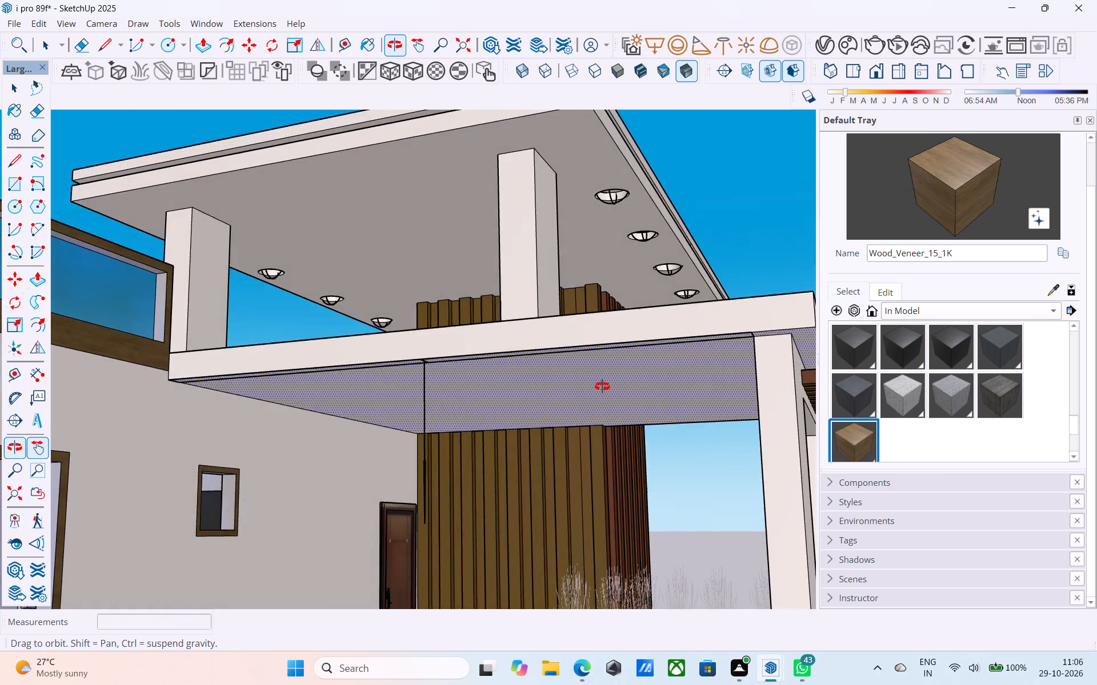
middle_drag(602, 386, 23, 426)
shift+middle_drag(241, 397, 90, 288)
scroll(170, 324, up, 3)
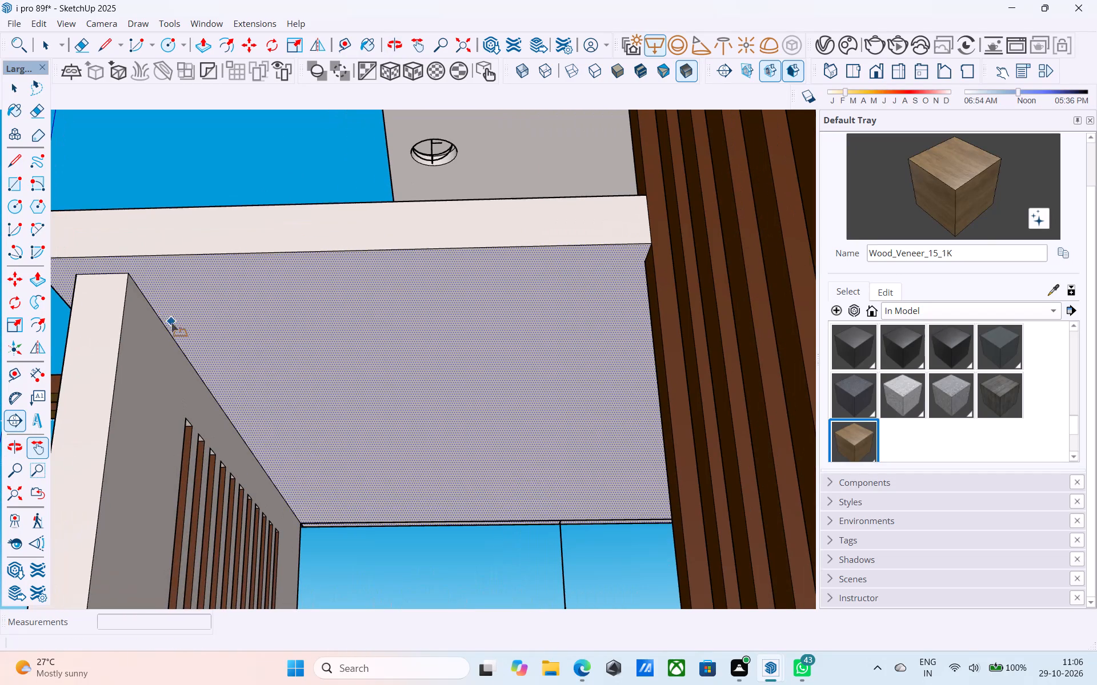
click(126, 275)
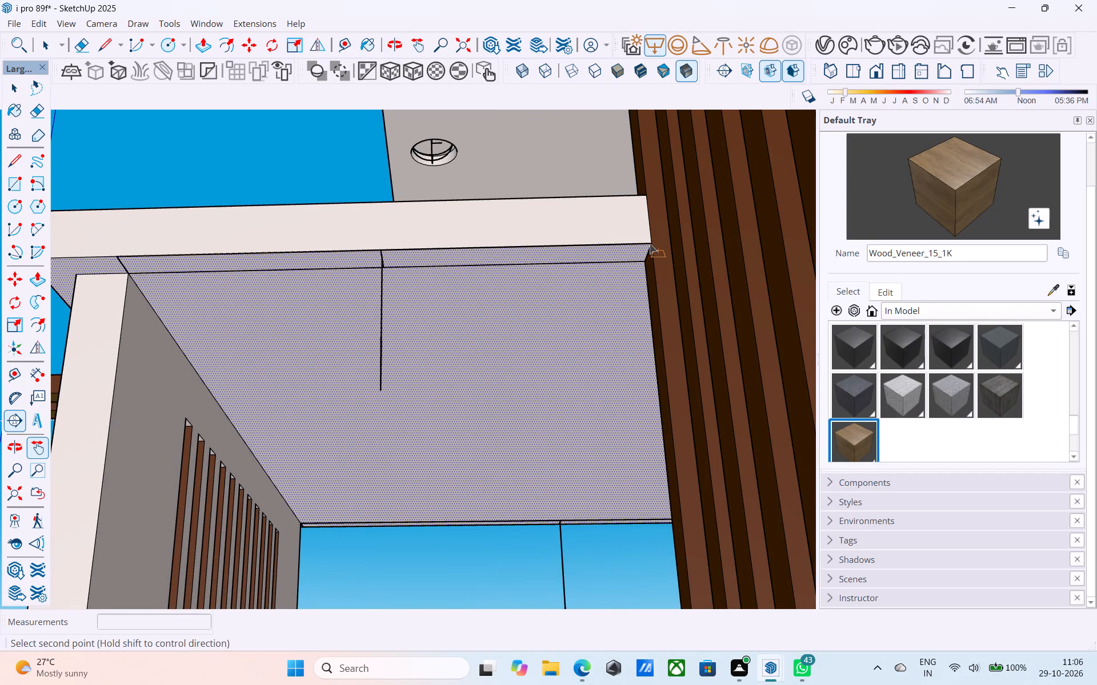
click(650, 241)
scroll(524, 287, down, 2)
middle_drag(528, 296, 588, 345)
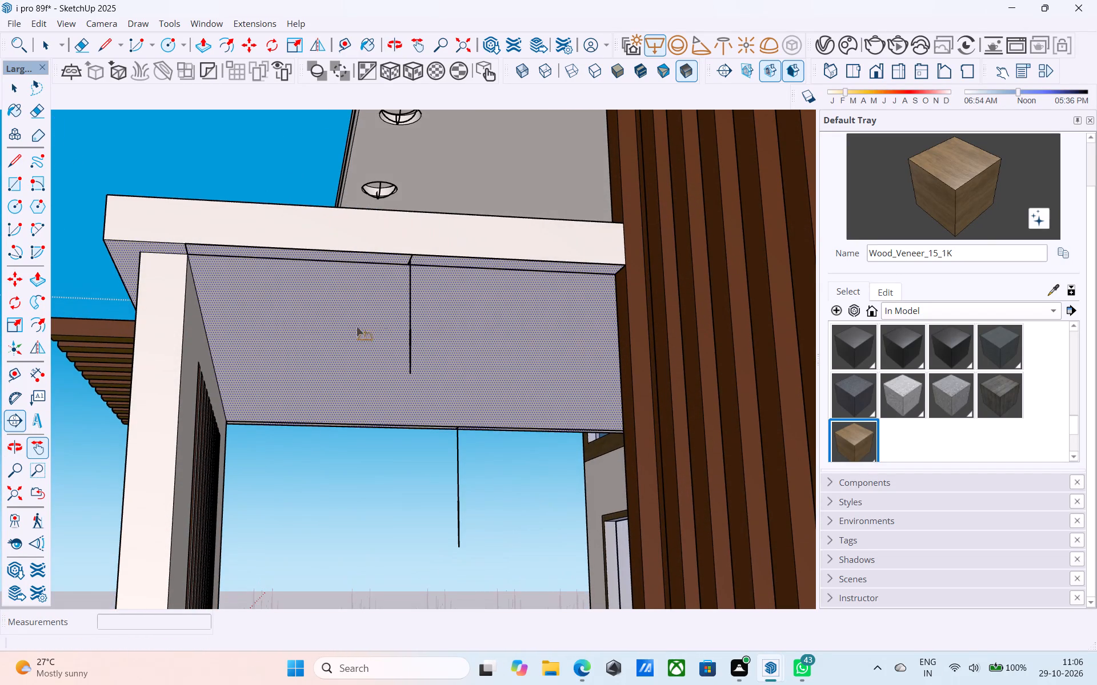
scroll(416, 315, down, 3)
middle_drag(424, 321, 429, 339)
Save the model and leave the rectangle light tool.
key(ctrl+s)
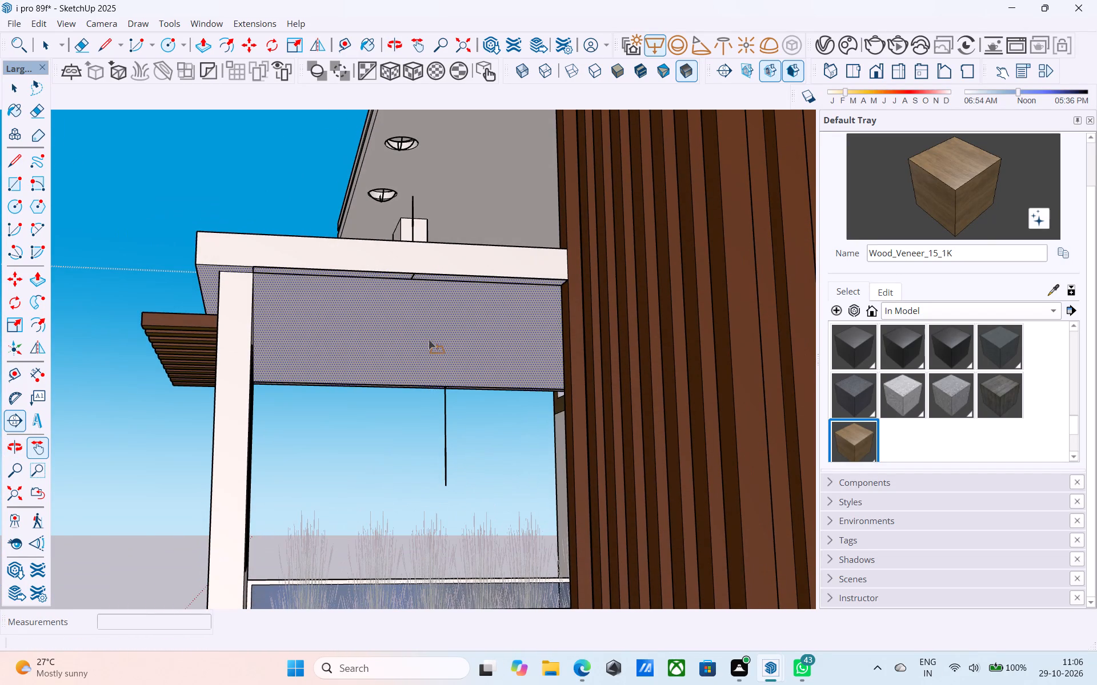
key(space)
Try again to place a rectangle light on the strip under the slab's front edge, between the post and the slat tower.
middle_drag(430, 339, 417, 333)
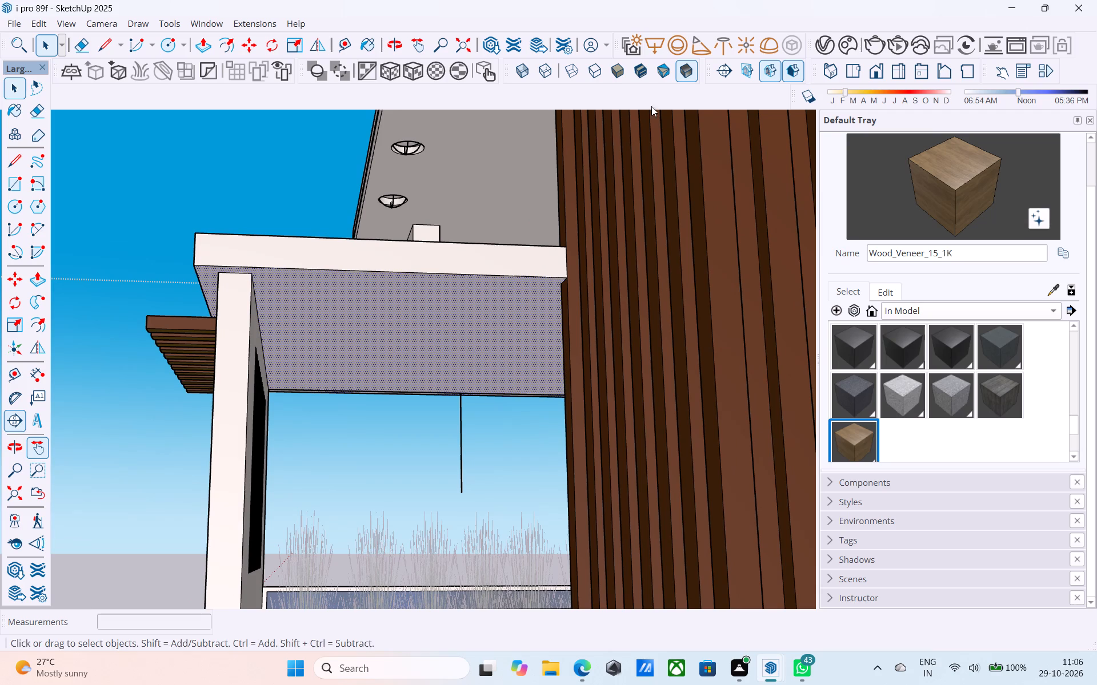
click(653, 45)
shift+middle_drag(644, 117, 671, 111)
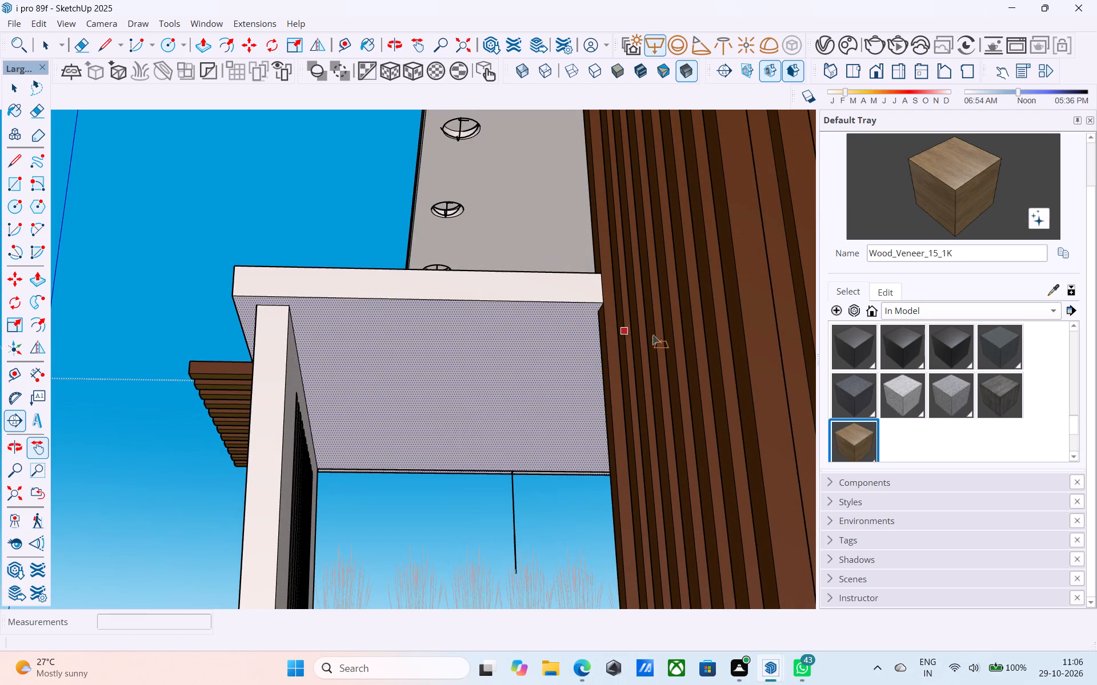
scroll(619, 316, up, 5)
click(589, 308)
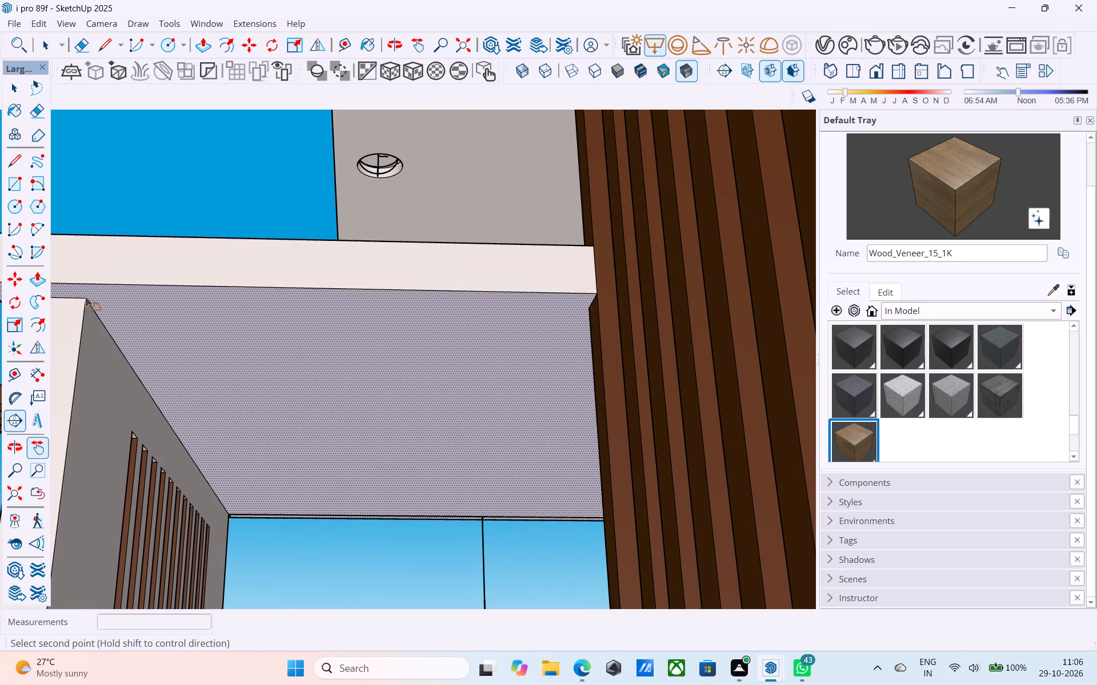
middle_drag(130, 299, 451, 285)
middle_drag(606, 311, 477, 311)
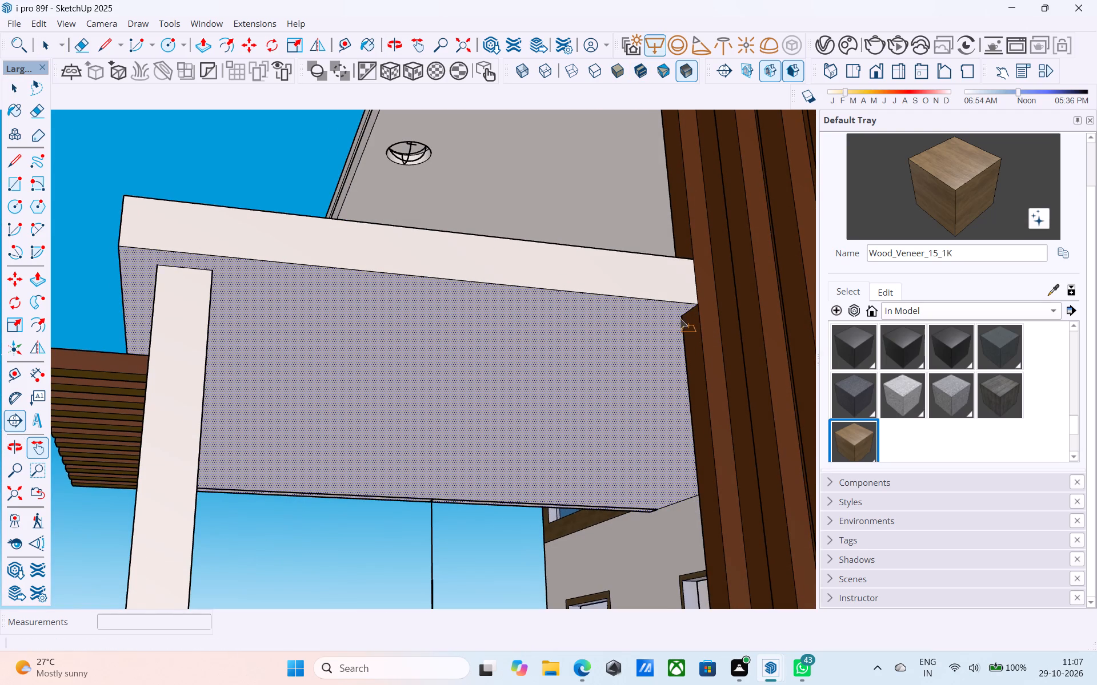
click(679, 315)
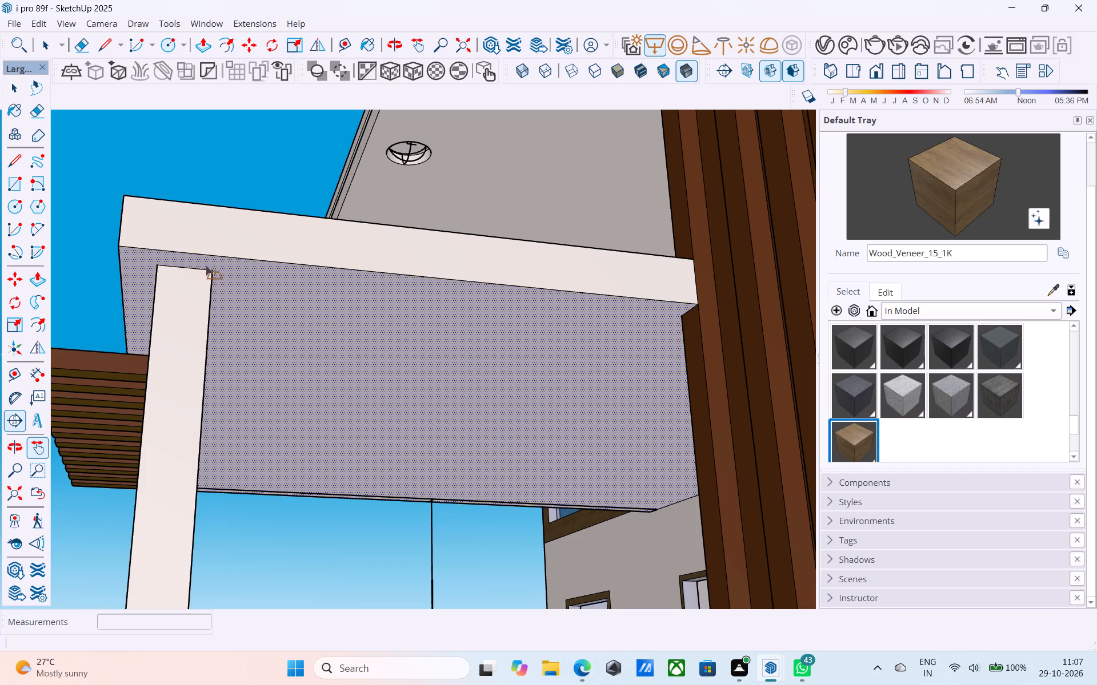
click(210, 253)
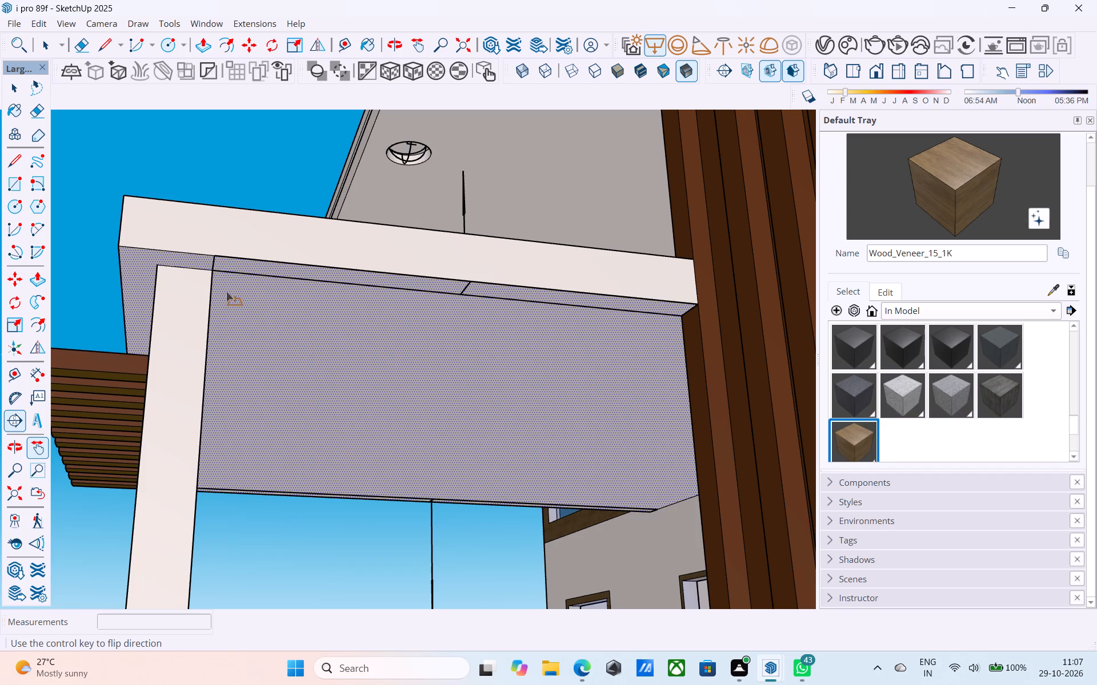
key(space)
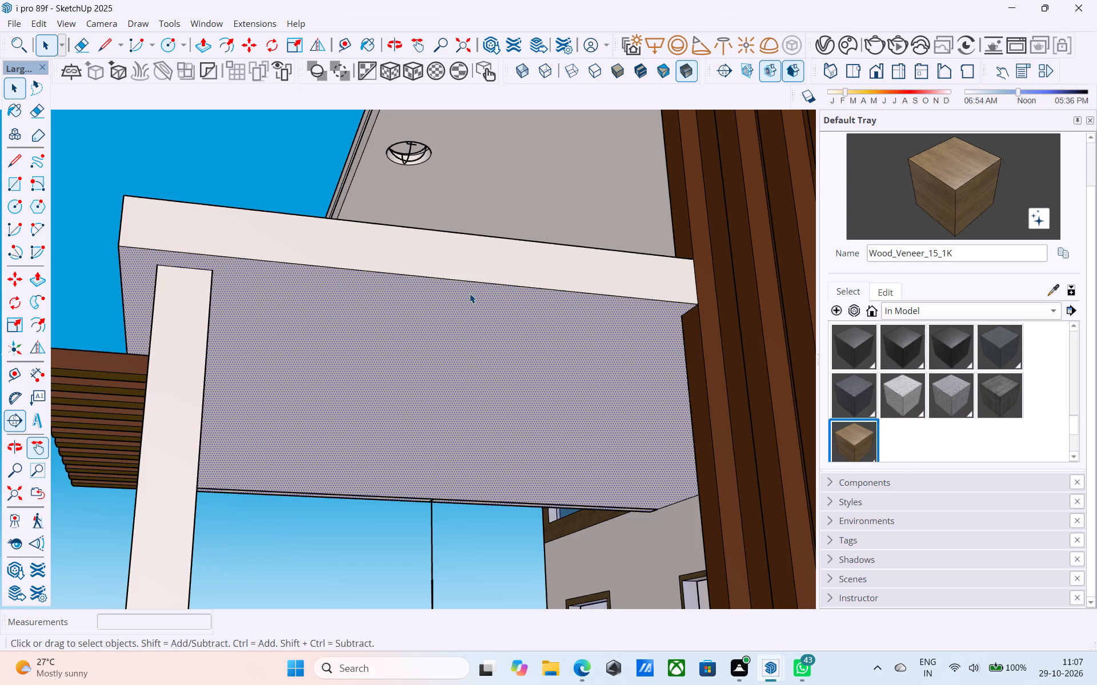
Outline a 7' 3" by 6" strip on the slab's underside along its front edge, deleting the extra face closing the opening below.
key(r)
click(209, 271)
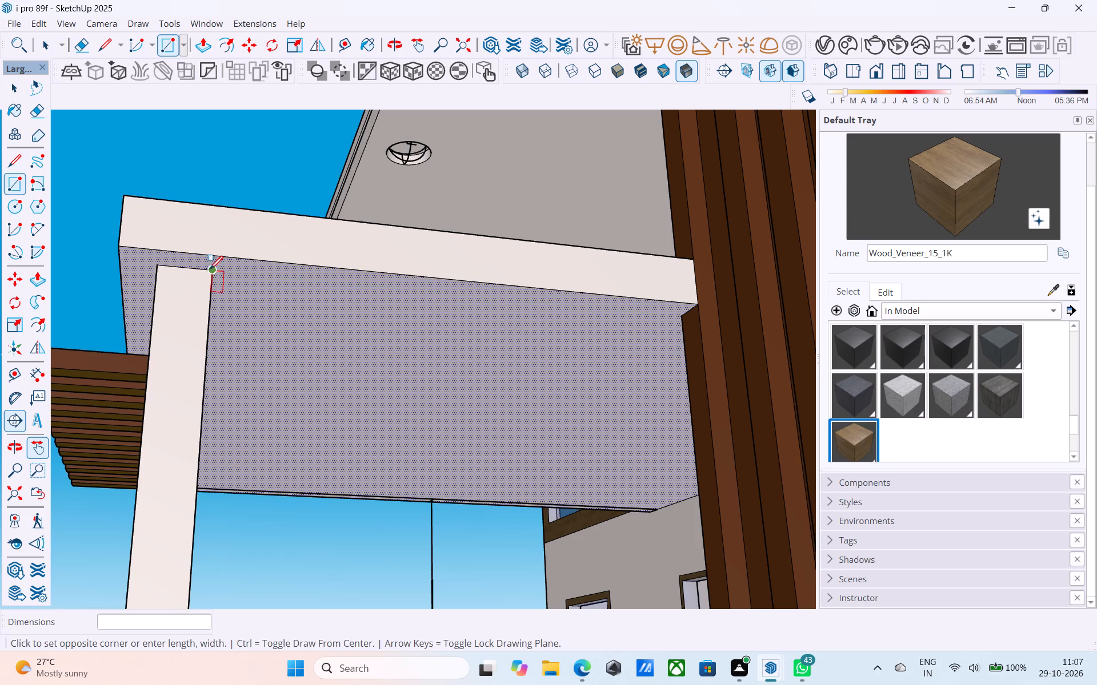
click(700, 304)
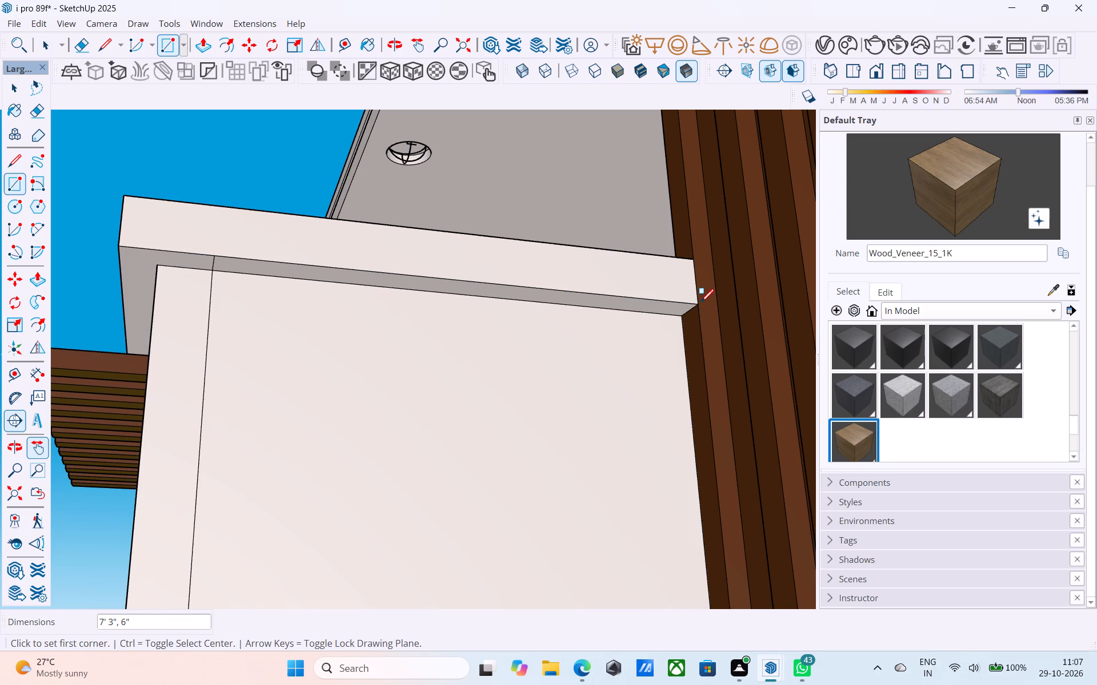
key(space)
click(542, 390)
key(Delete)
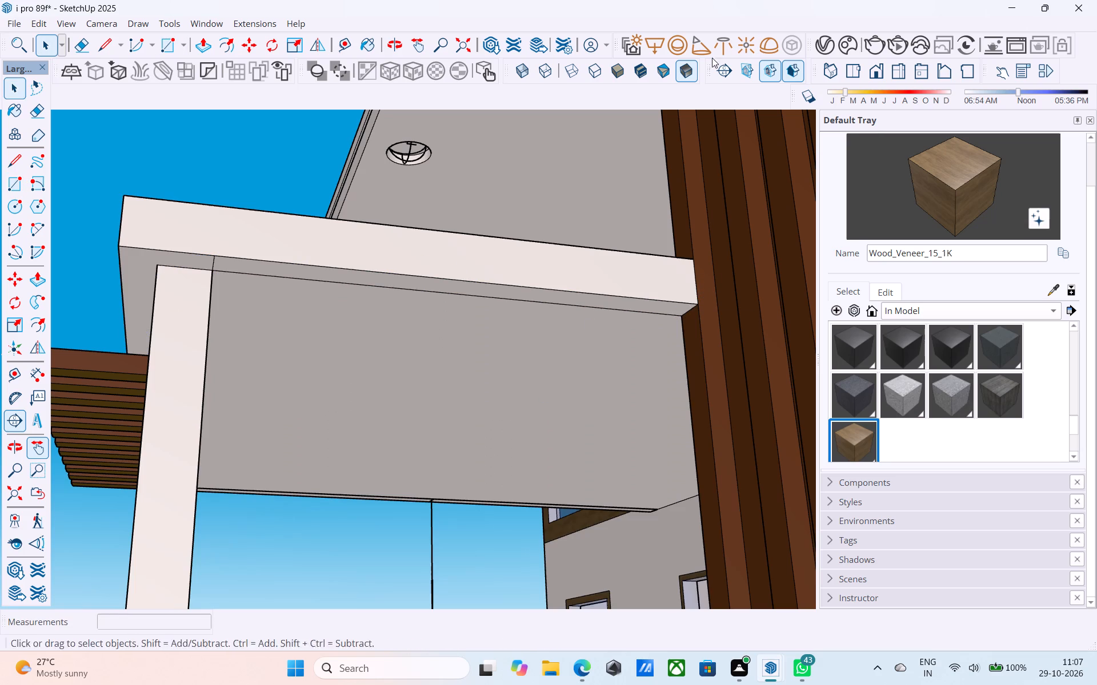
Place a V-Ray rectangle light over the outlined strip under the slab's front edge and save the model.
click(656, 46)
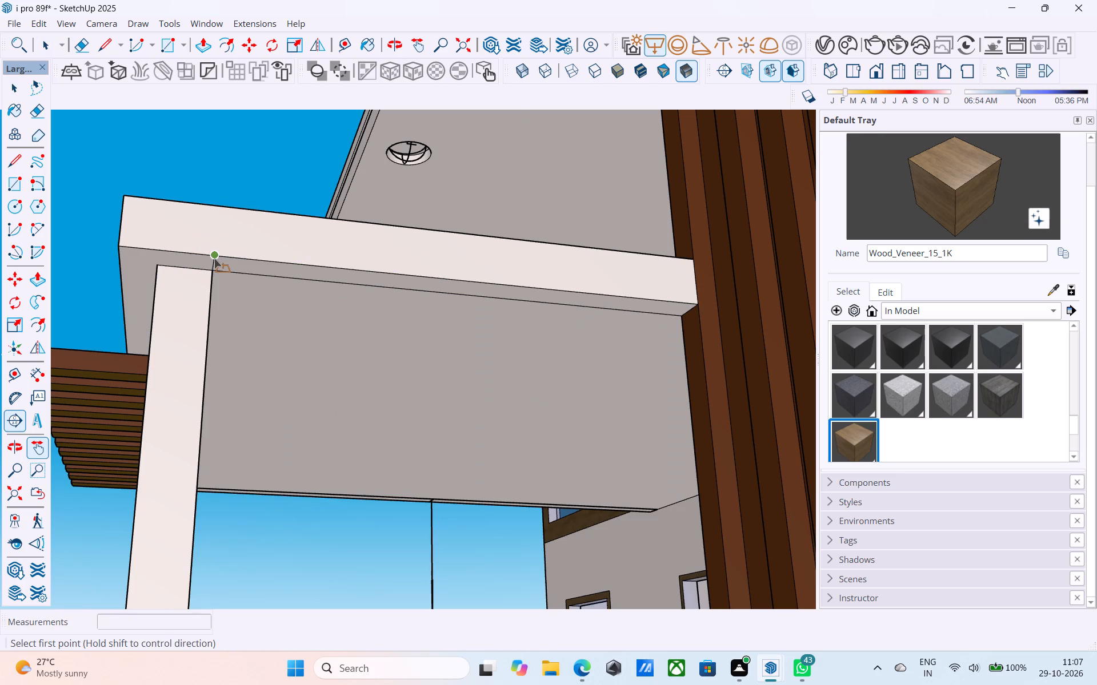
click(214, 259)
click(679, 317)
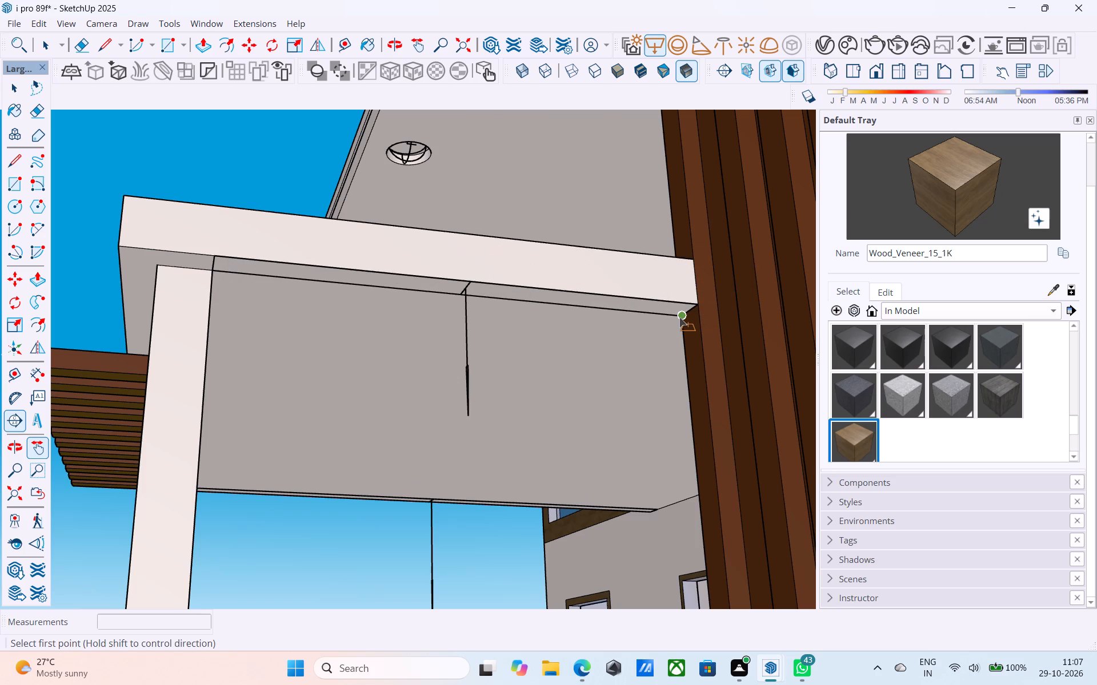
key(space)
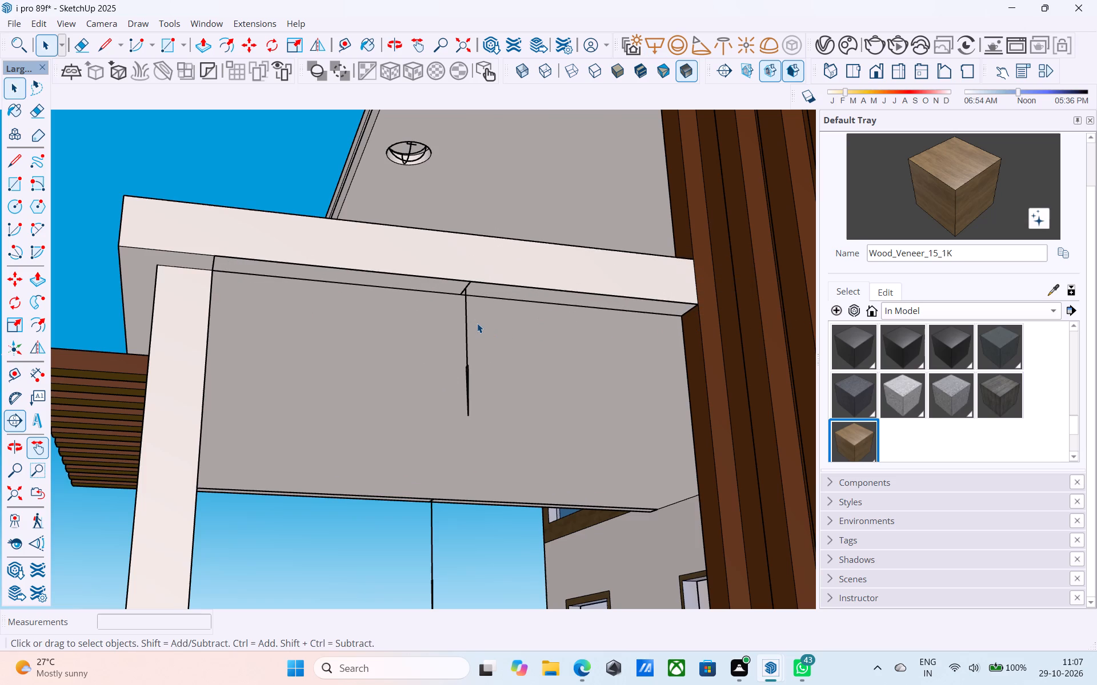
key(ctrl+s)
Set the intensity of both Rectangle Light and Rectangle Light#1 to 3000 in the V-Ray Asset Editor.
scroll(501, 245, down, 1)
middle_drag(501, 245, 527, 401)
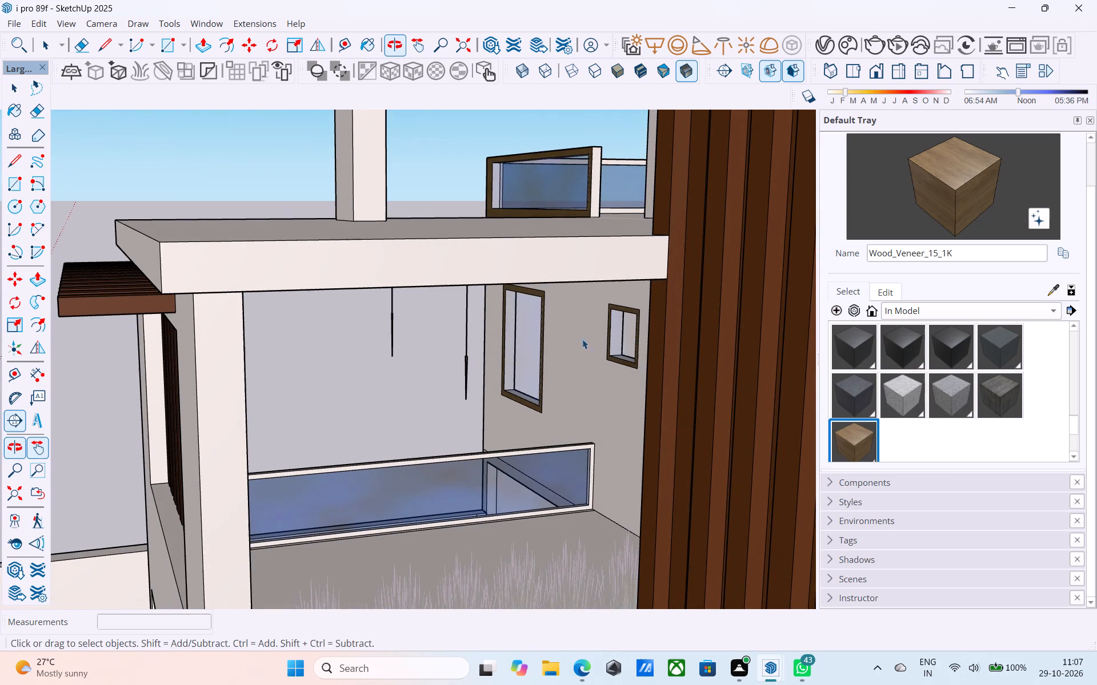
click(824, 38)
scroll(297, 295, down, 2)
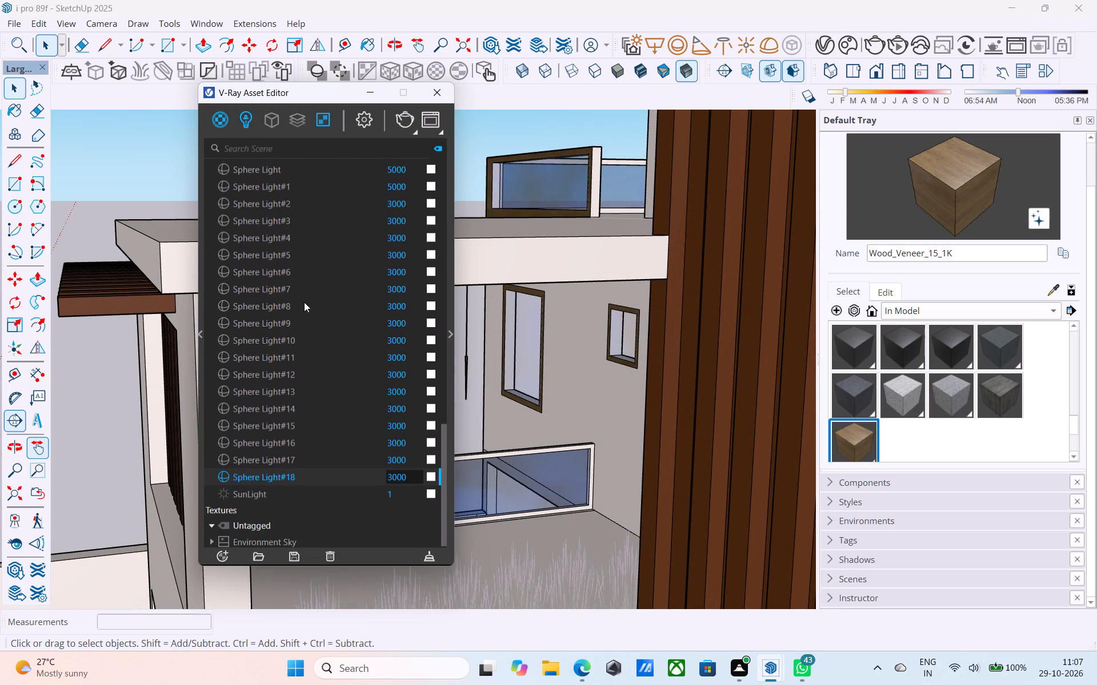
scroll(304, 302, down, 2)
scroll(367, 342, up, 2)
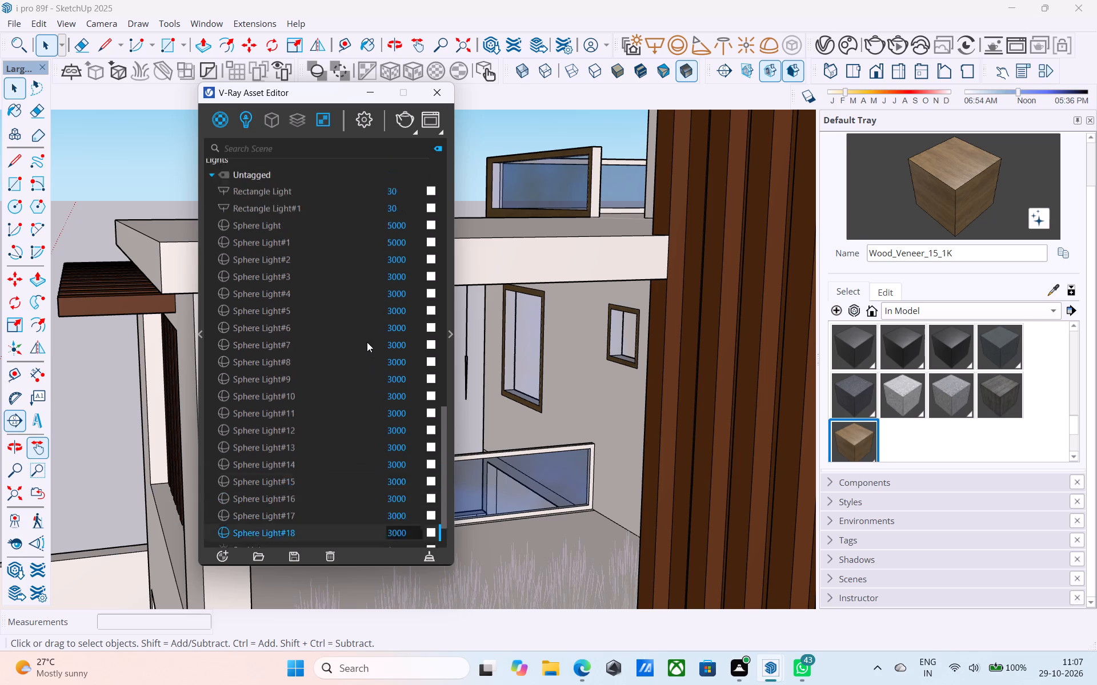
click(412, 279)
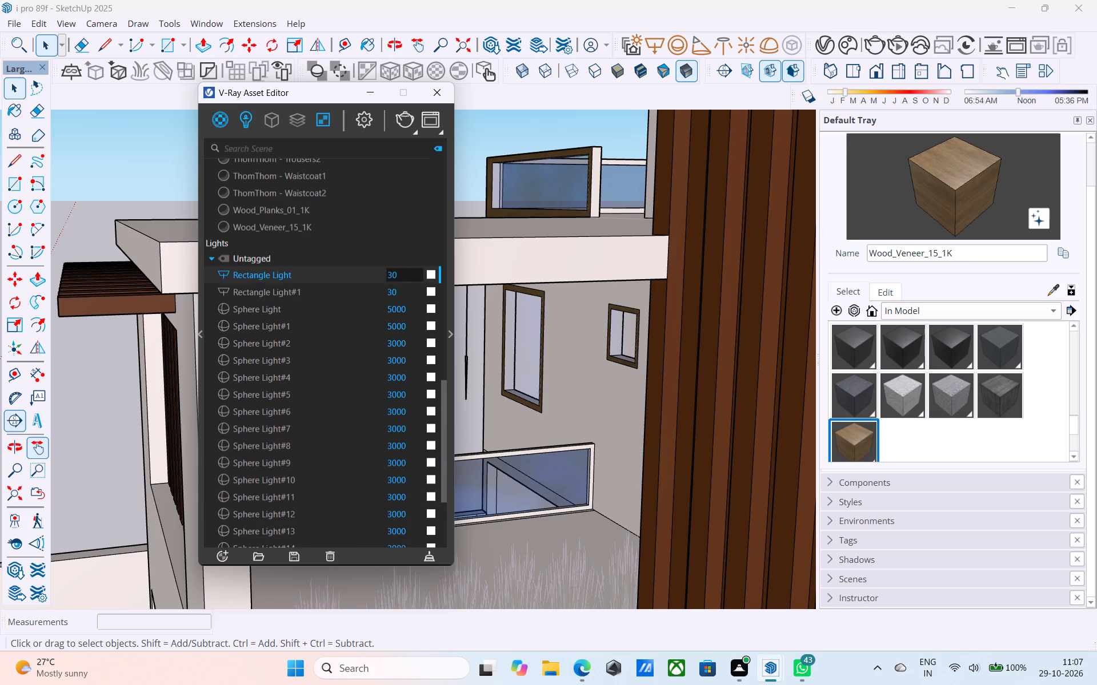
text(00)
scroll(413, 291, up, 1)
click(413, 291)
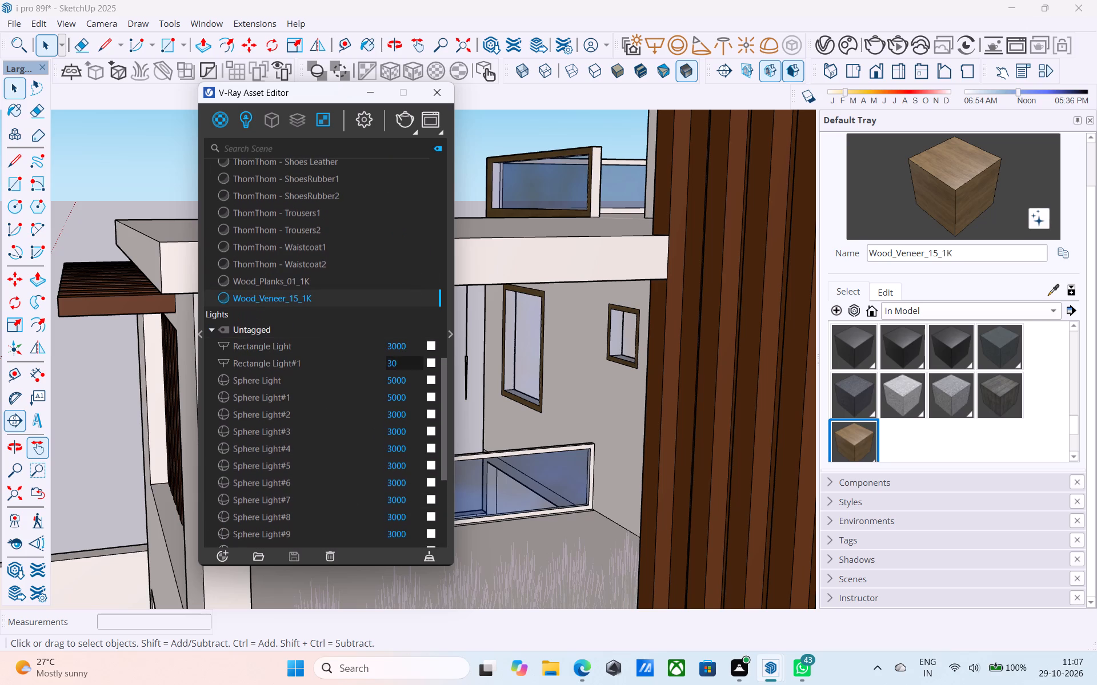
click(409, 364)
text(00)
Set the colour of Rectangle Light and Rectangle Light#1 to yellow (R 0.972, G 0.862, B 0.113) and close the V-Ray Asset Editor.
click(433, 346)
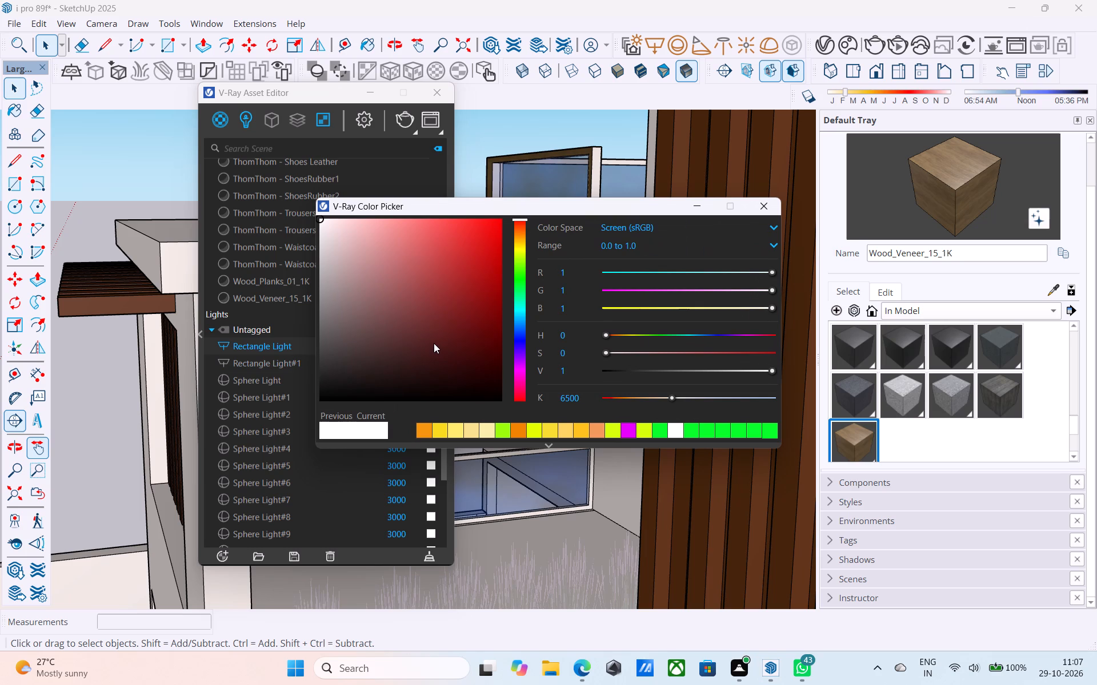
scroll(433, 339, down, 2)
click(436, 428)
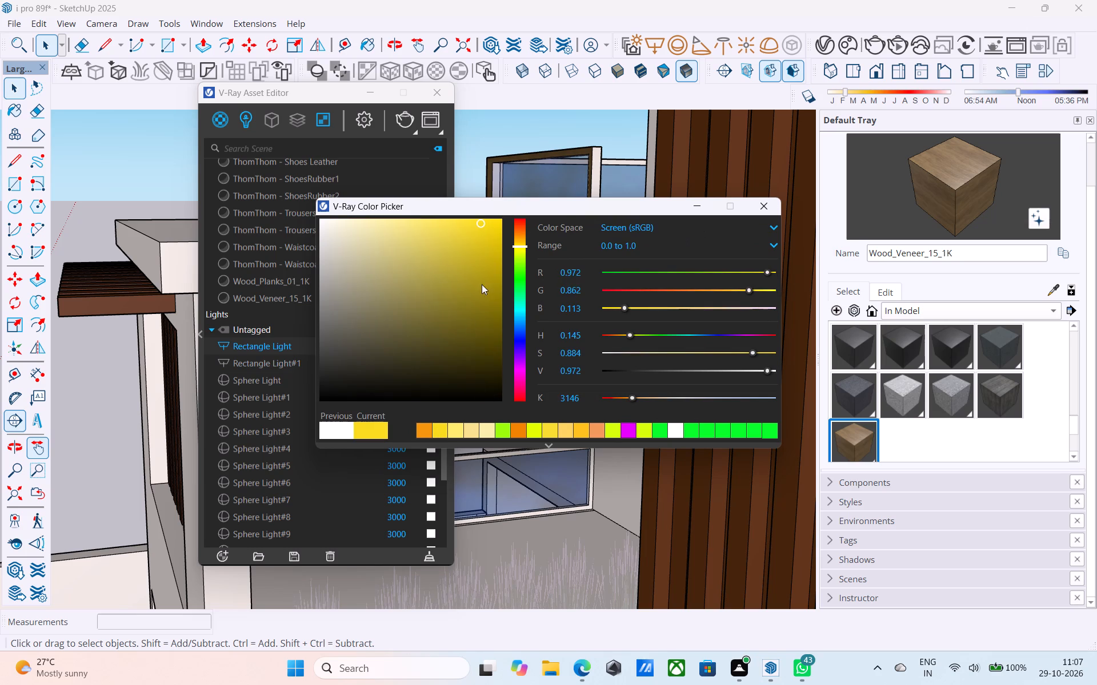
drag(559, 210, 644, 91)
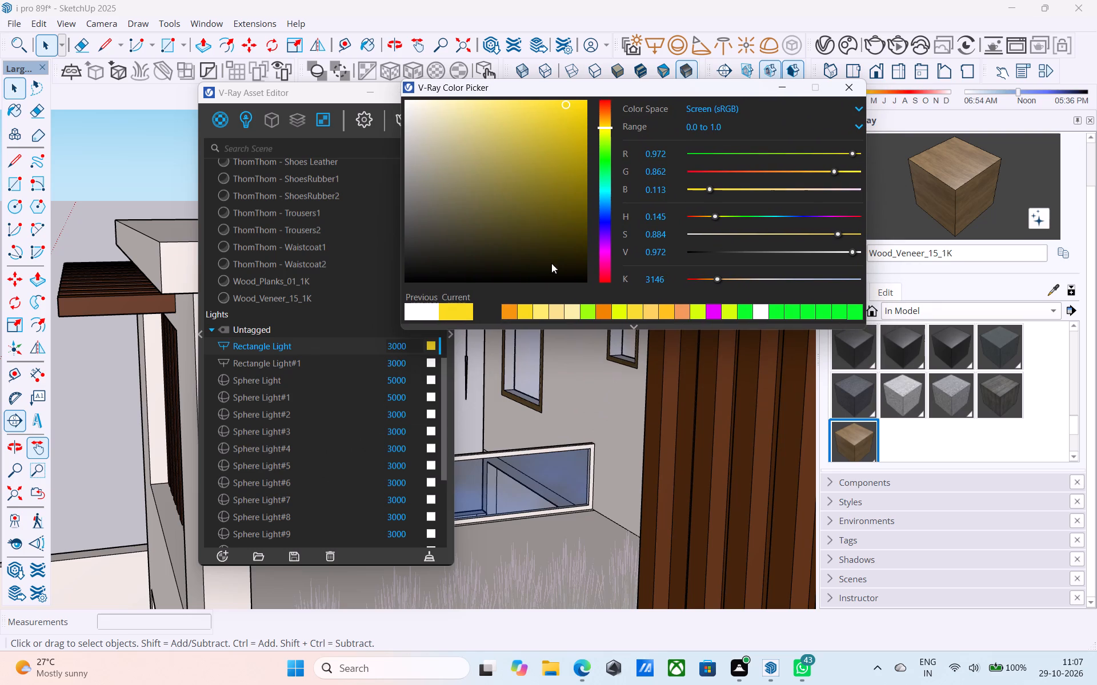
click(433, 364)
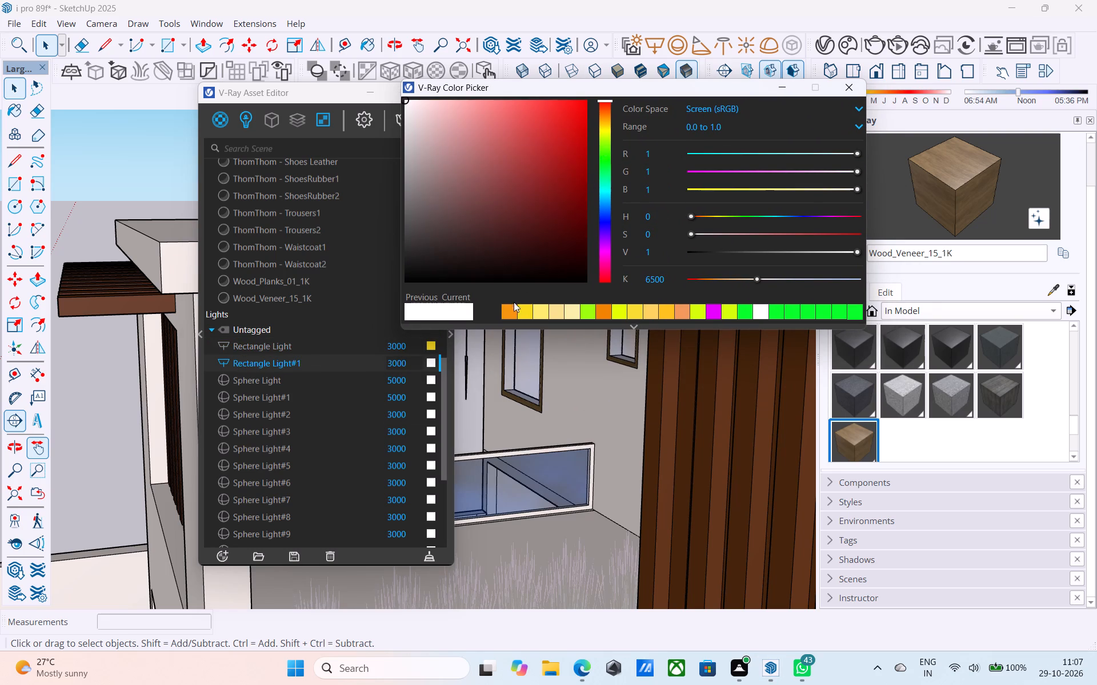
click(524, 311)
click(852, 79)
scroll(390, 260, down, 2)
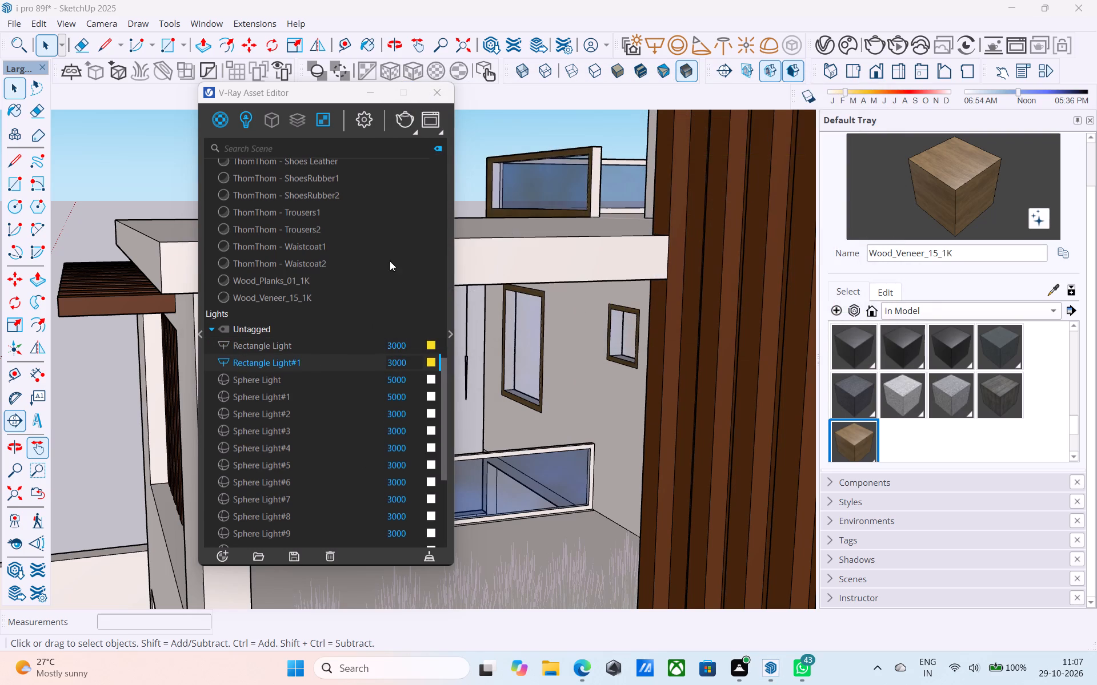
scroll(390, 261, down, 3)
click(439, 95)
Frame the whole front of the house, run a V-Ray test render, inspect the lighting and close the frame buffer.
scroll(445, 261, down, 5)
middle_drag(433, 335, 423, 330)
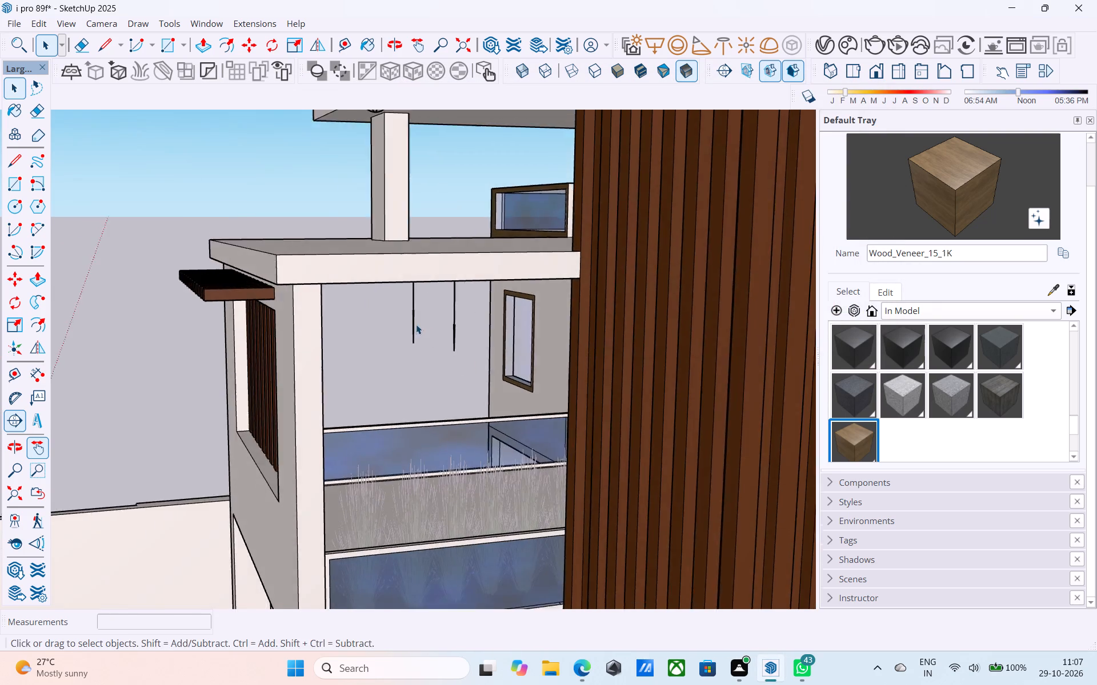
scroll(416, 325, down, 5)
middle_drag(419, 350, 494, 227)
scroll(483, 232, down, 4)
middle_drag(497, 278, 469, 295)
middle_drag(467, 295, 441, 306)
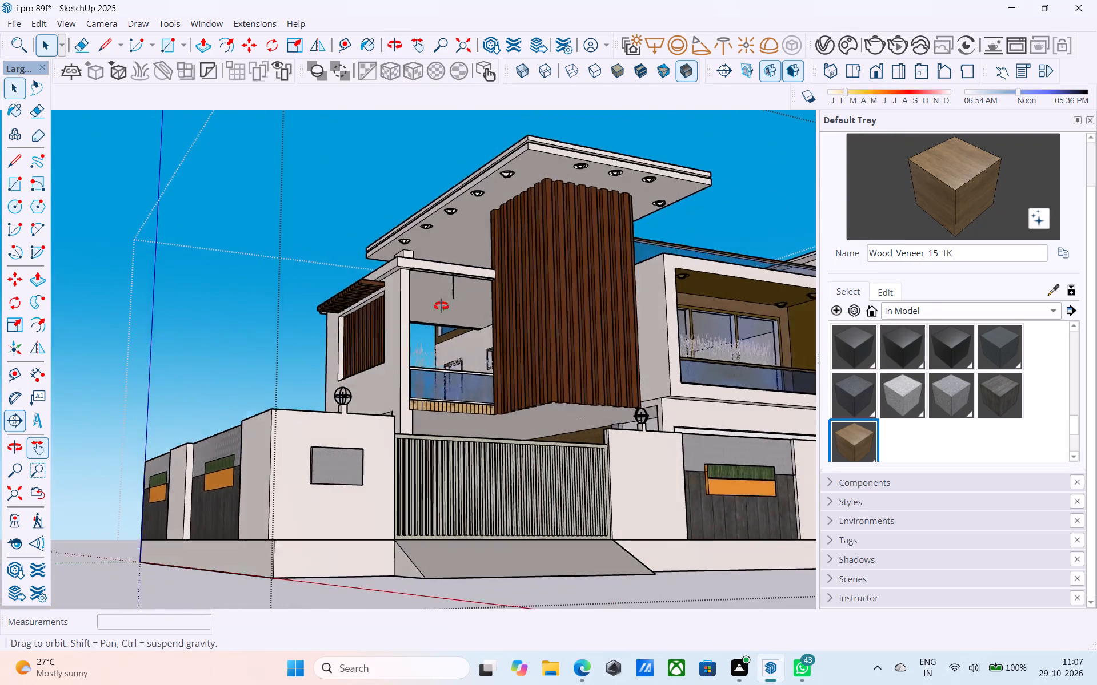
middle_drag(441, 306, 413, 314)
shift+middle_drag(644, 223, 525, 223)
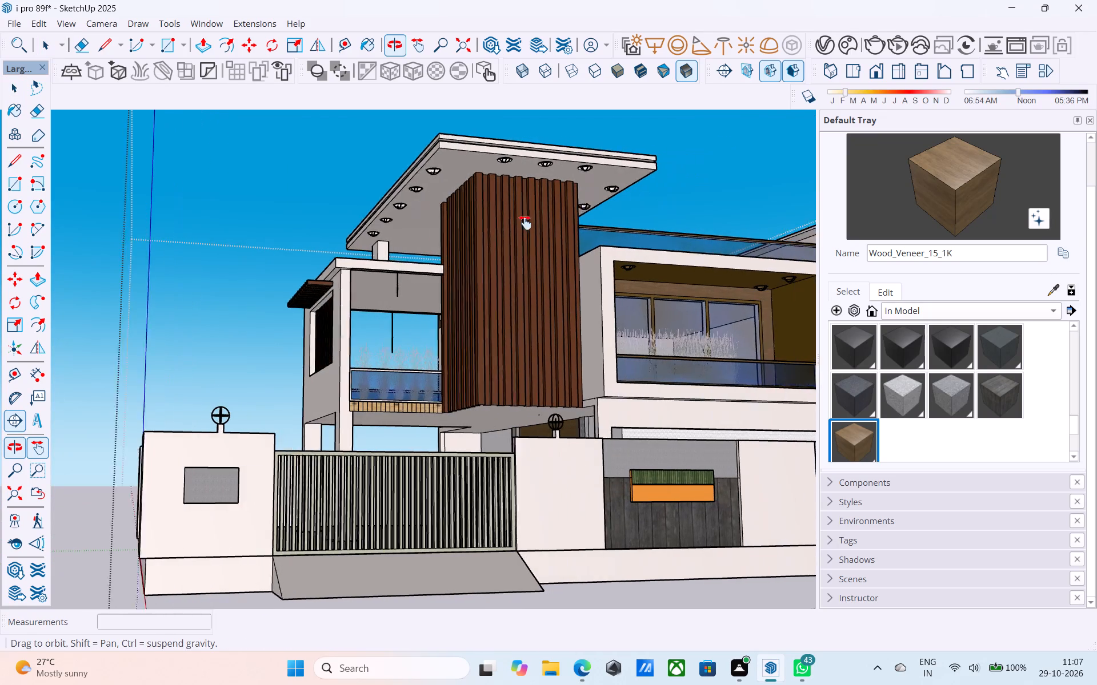
shift+middle_drag(525, 223, 471, 216)
scroll(470, 219, down, 1)
shift+middle_drag(470, 219, 465, 221)
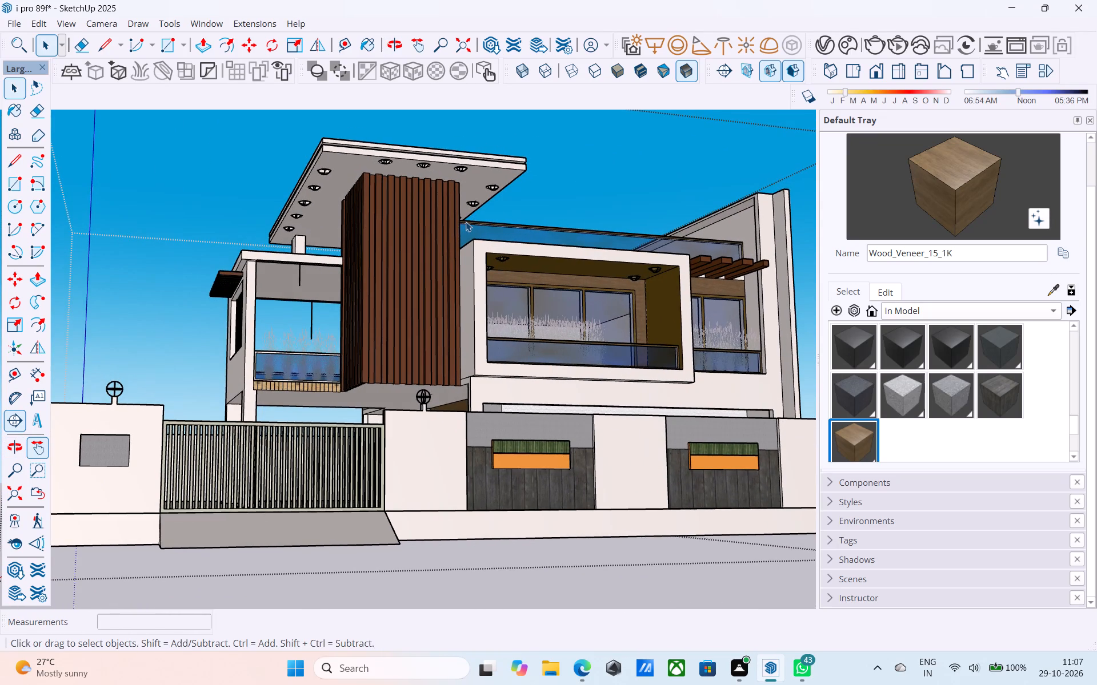
scroll(466, 221, down, 1)
shift+middle_drag(466, 221, 472, 259)
click(643, 134)
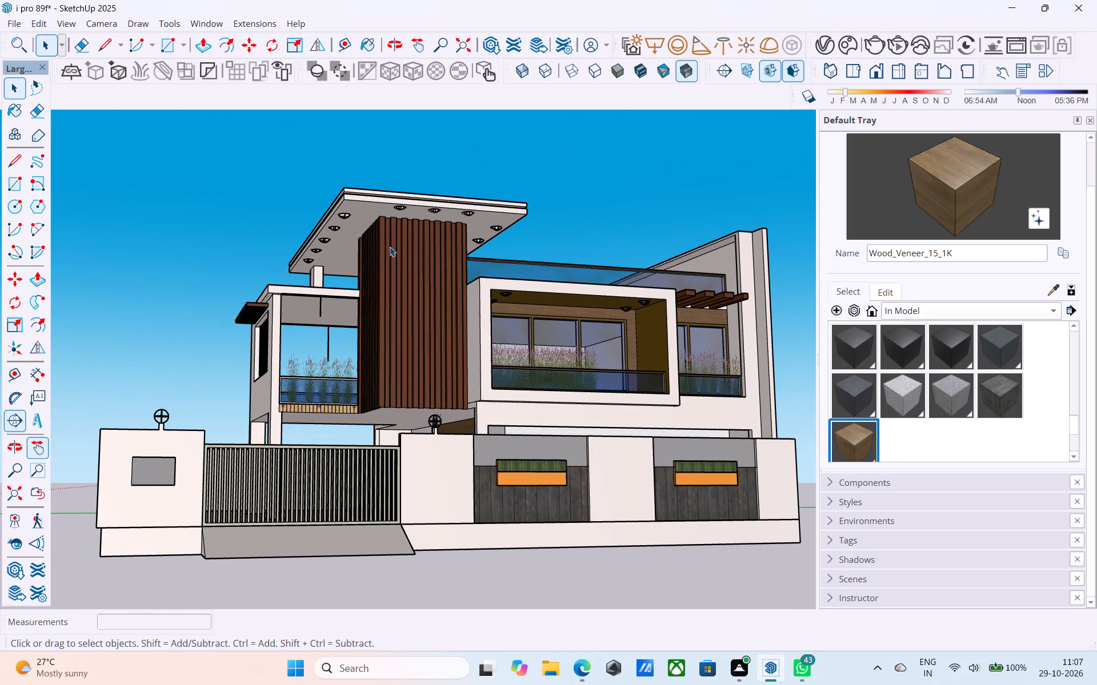
scroll(390, 247, up, 1)
shift+middle_drag(390, 247, 398, 247)
click(870, 53)
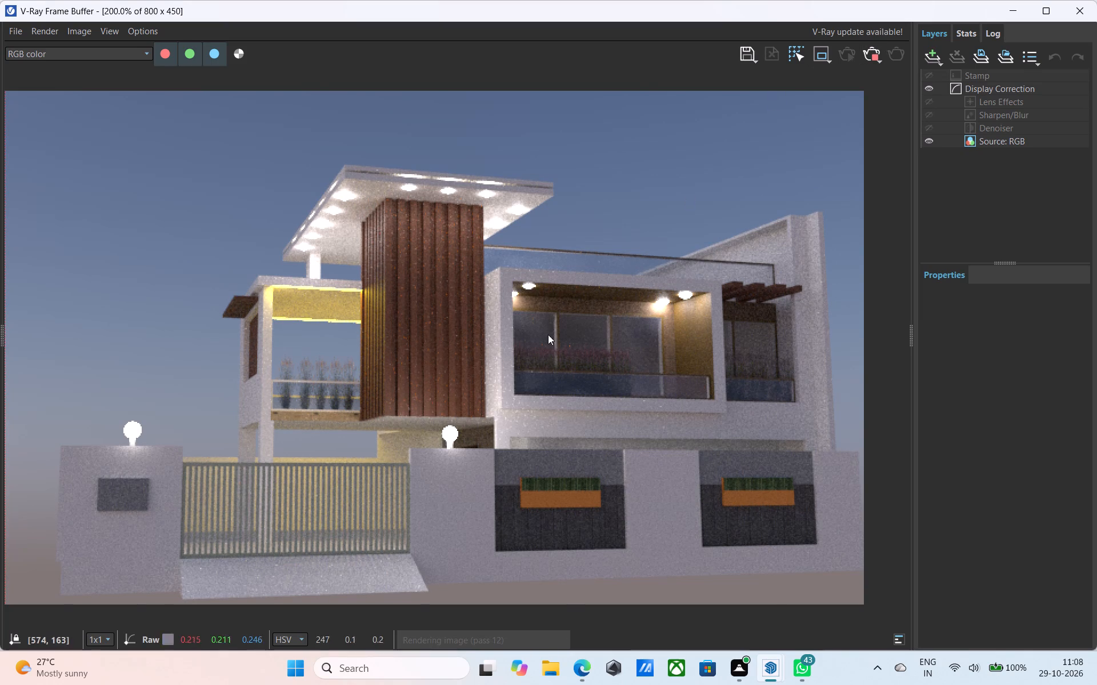
scroll(710, 268, up, 1)
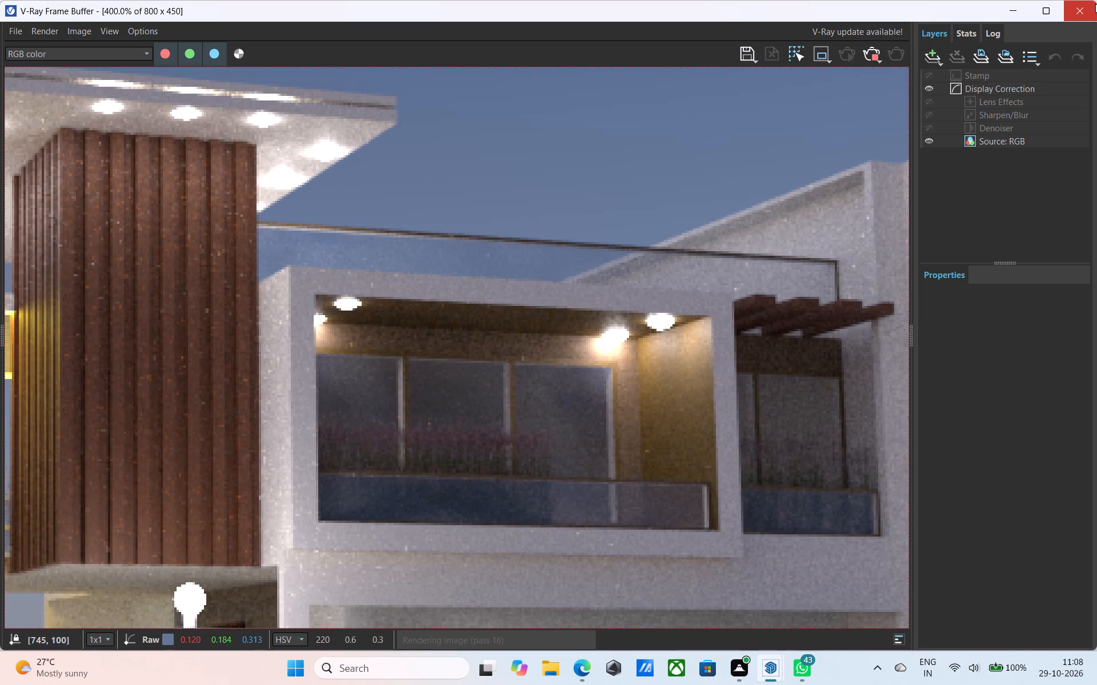
scroll(830, 214, down, 1)
scroll(327, 312, up, 1)
scroll(330, 311, down, 1)
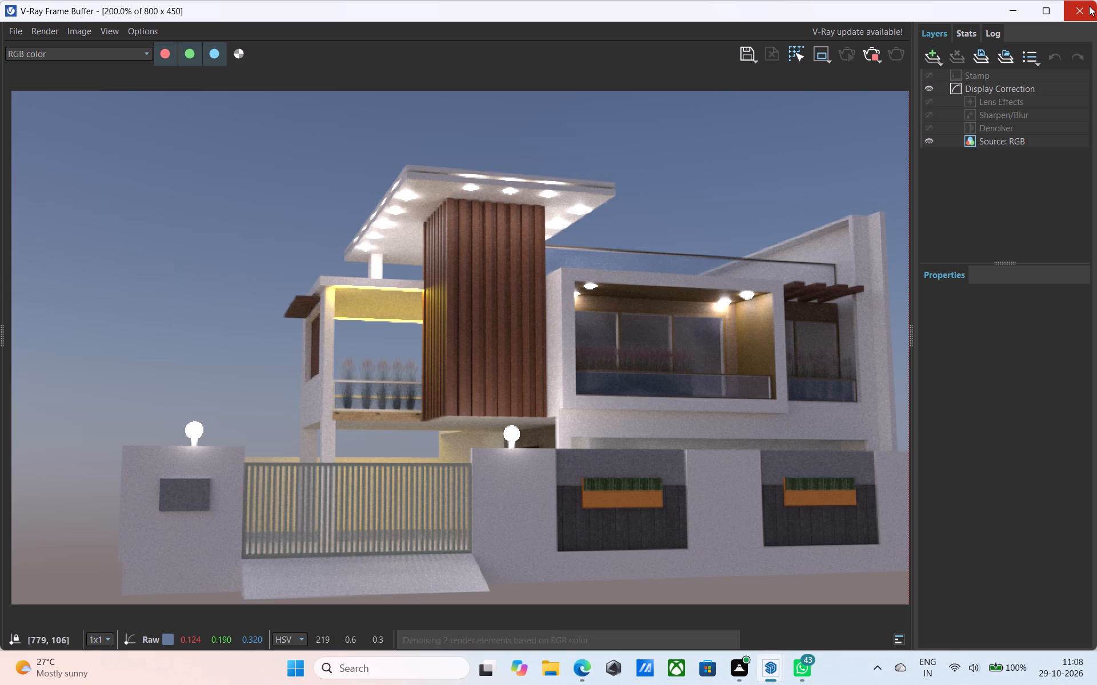
click(1089, 6)
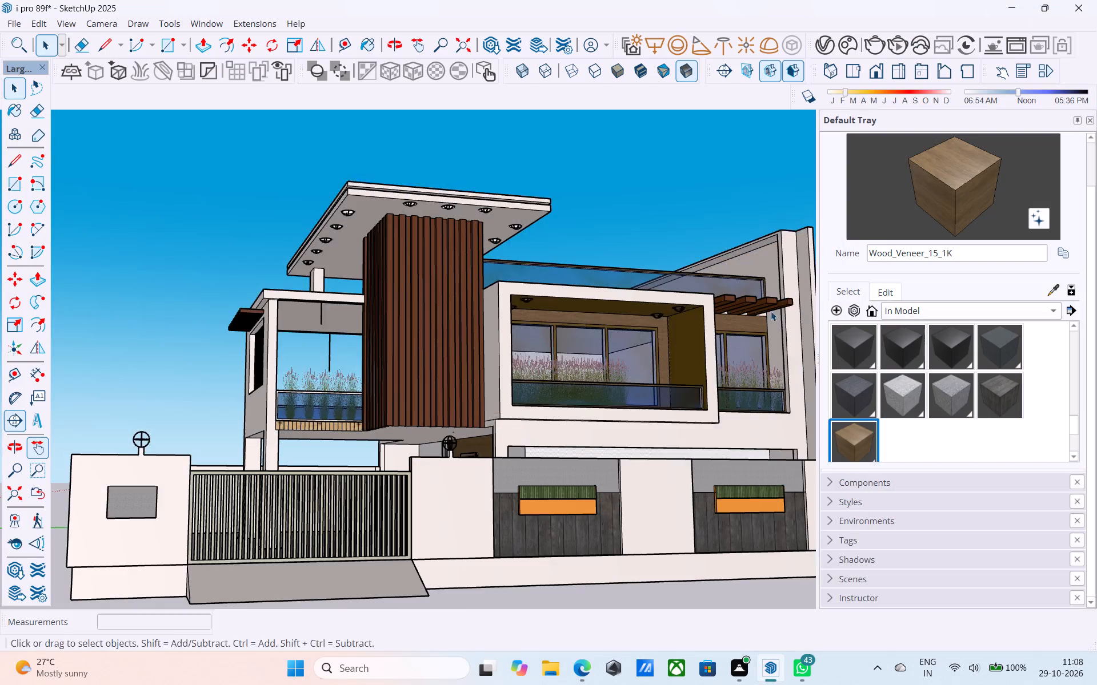
Reopen the V-Ray Asset Editor and select the slat tower's C08_Toffee_Ember material from the in-model materials.
middle_drag(763, 306, 1035, 415)
scroll(944, 418, down, 3)
middle_drag(907, 418, 832, 418)
scroll(650, 432, down, 5)
middle_drag(622, 424, 273, 361)
scroll(245, 348, up, 4)
scroll(282, 353, down, 3)
middle_drag(306, 351, 397, 346)
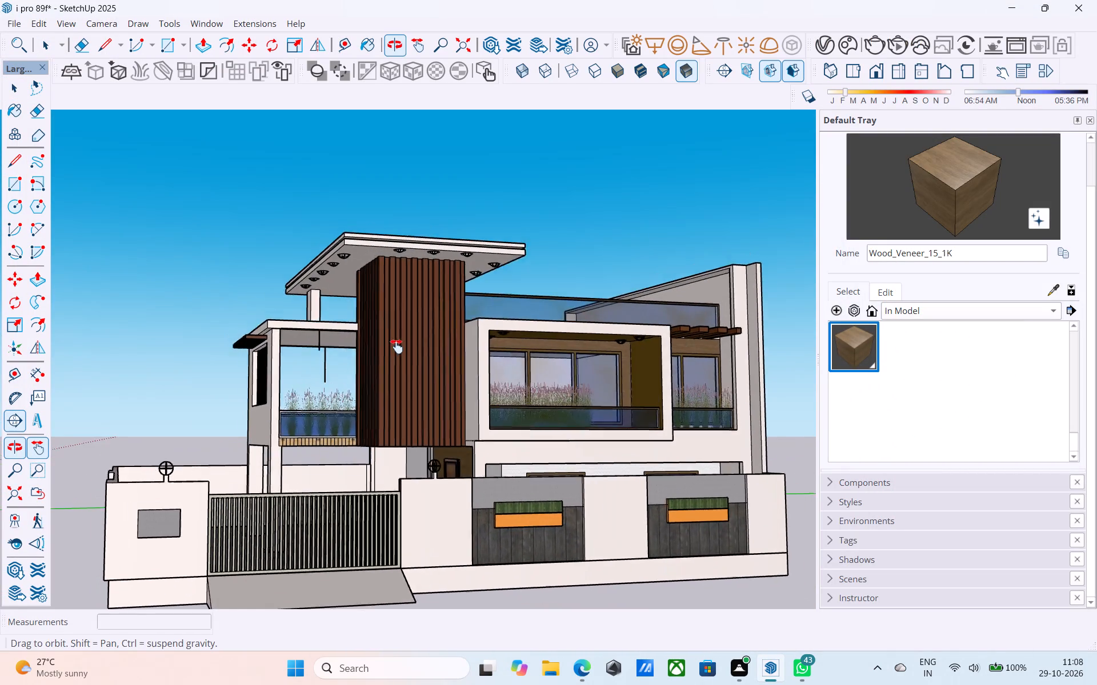
middle_drag(397, 346, 403, 349)
click(818, 56)
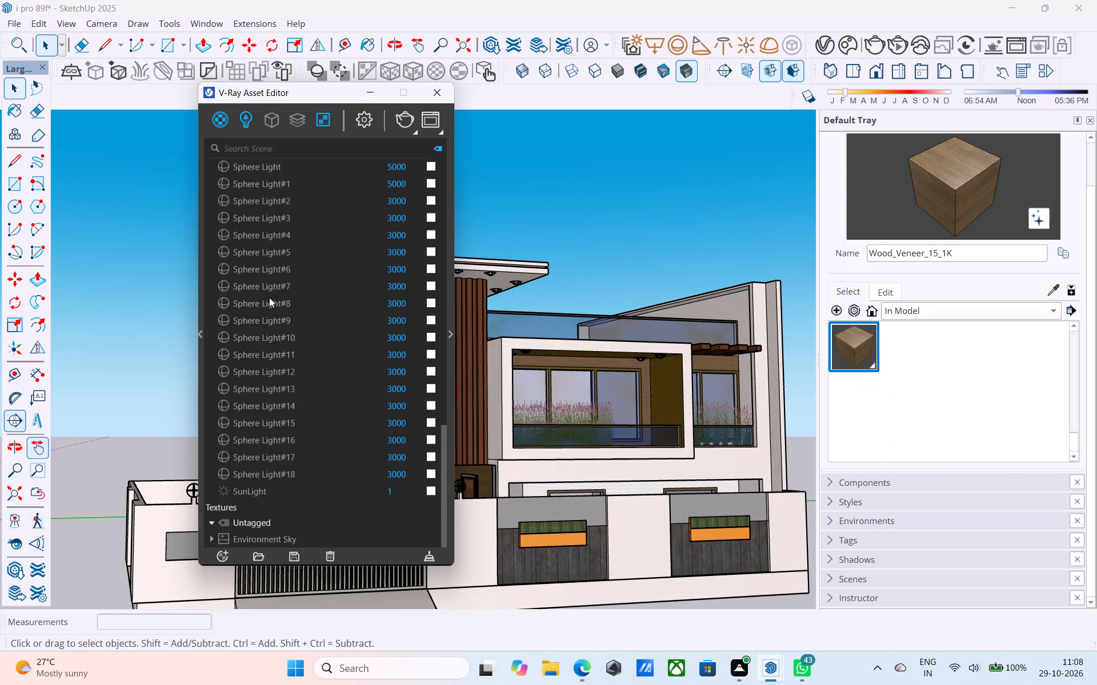
click(335, 91)
click(910, 316)
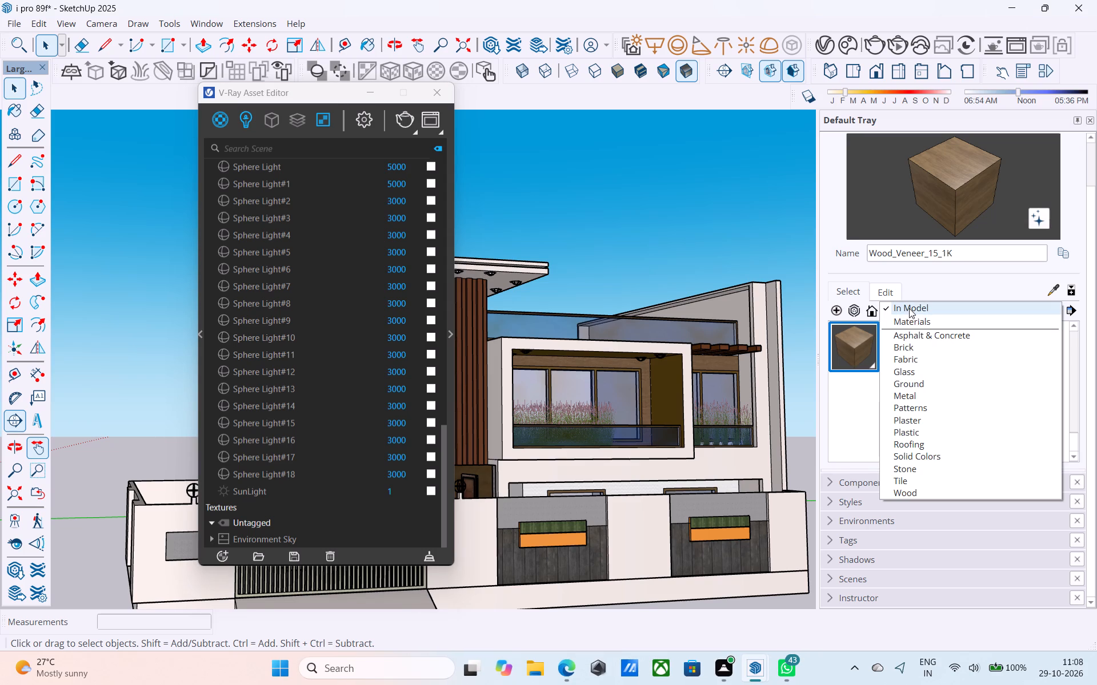
click(909, 308)
scroll(902, 339, up, 2)
scroll(902, 339, down, 3)
scroll(902, 339, up, 2)
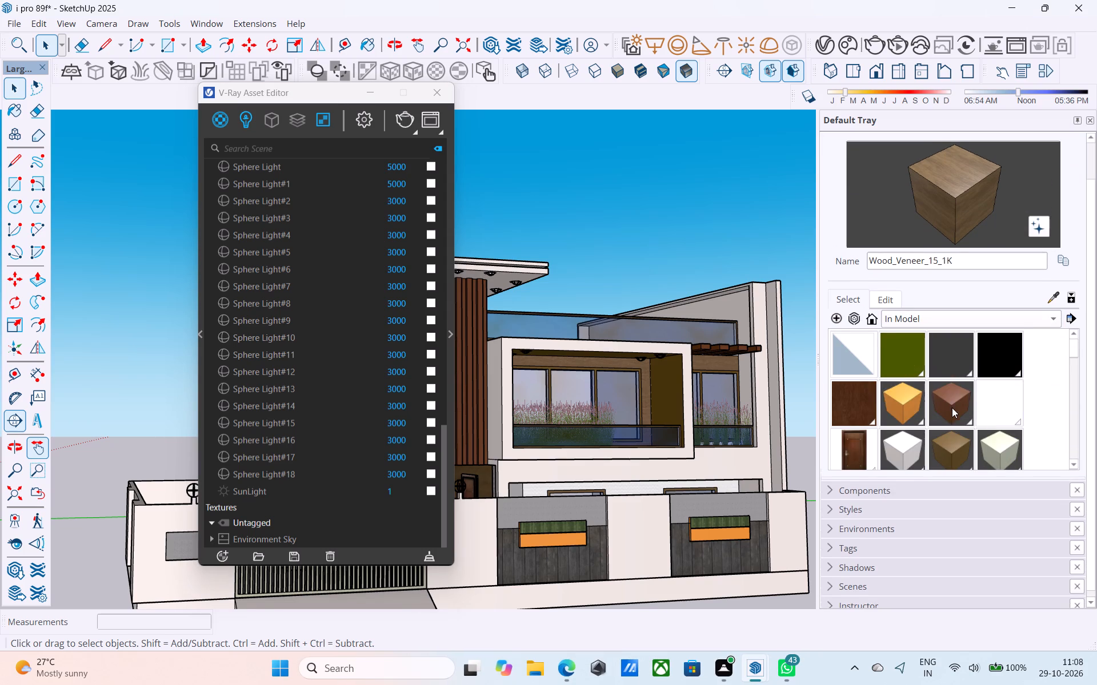
click(952, 408)
scroll(495, 350, up, 6)
scroll(596, 349, down, 8)
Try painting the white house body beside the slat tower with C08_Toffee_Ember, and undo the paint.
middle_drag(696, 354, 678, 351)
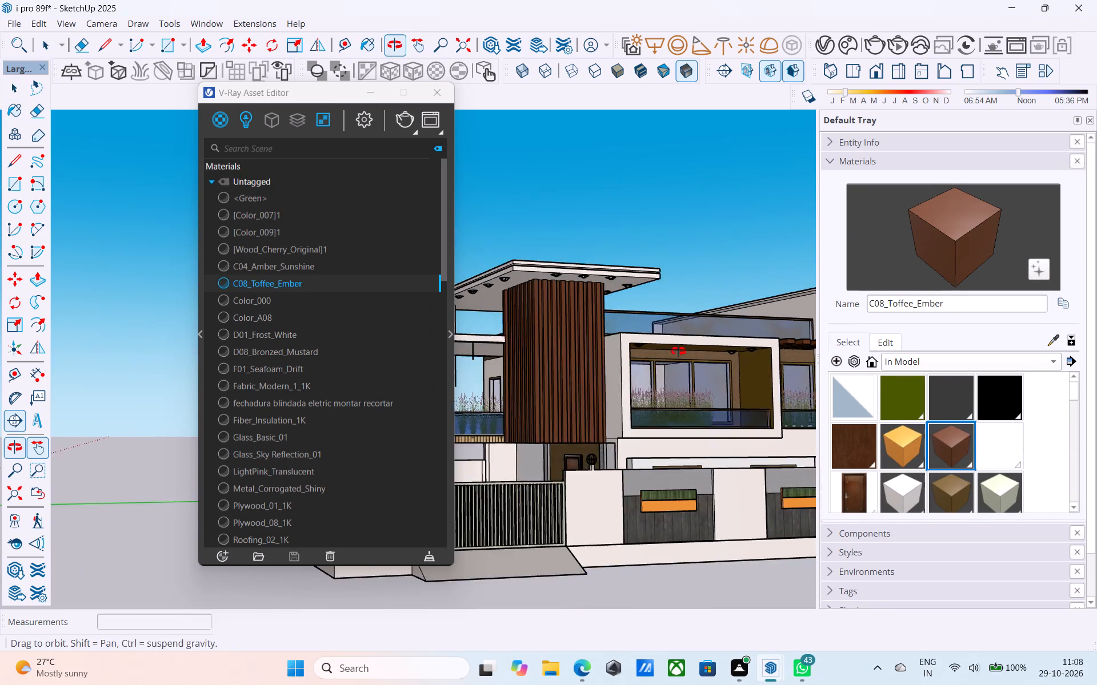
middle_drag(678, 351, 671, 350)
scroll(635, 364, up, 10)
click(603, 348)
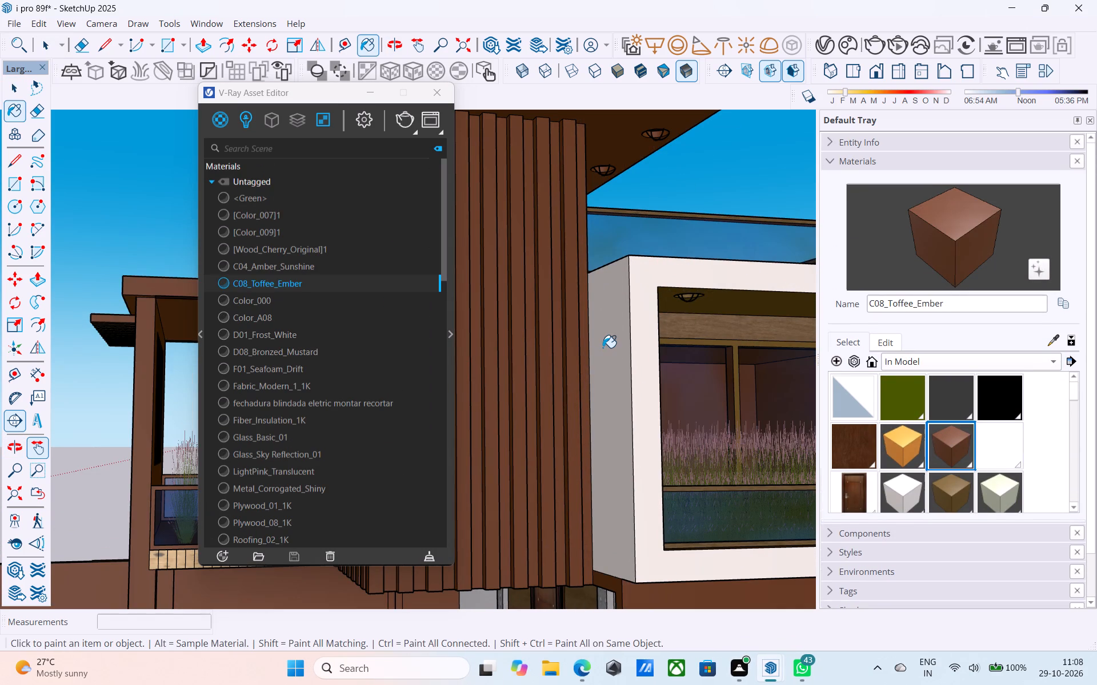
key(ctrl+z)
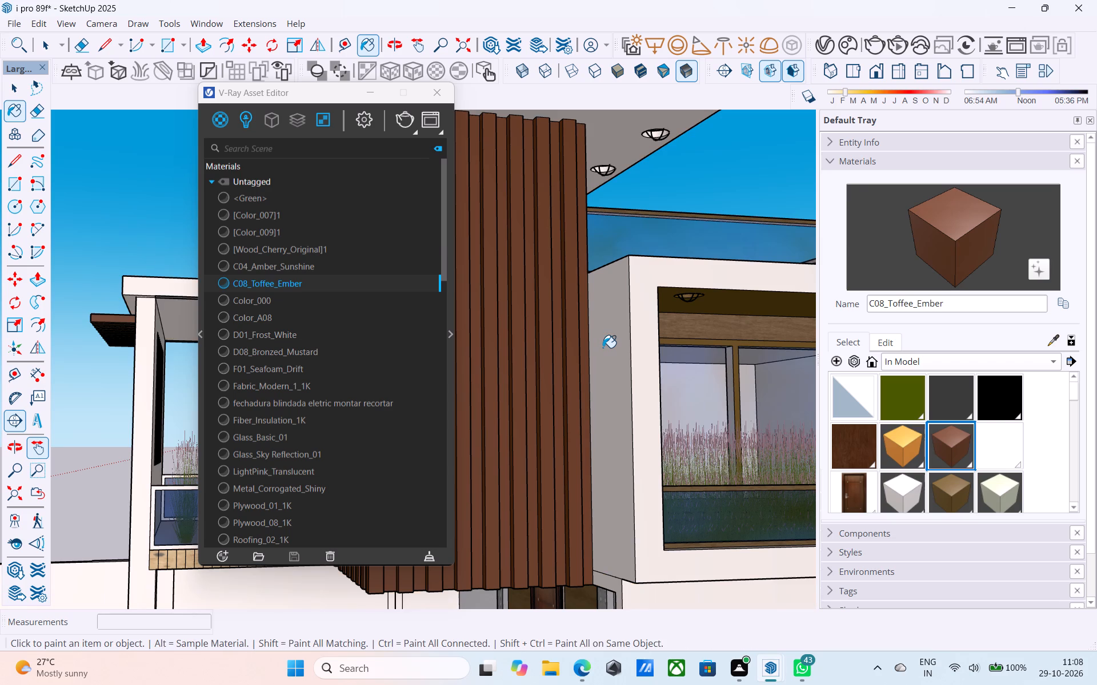
Make the C08_Toffee_Ember material editable in V-Ray and show its material settings.
double_click(301, 284)
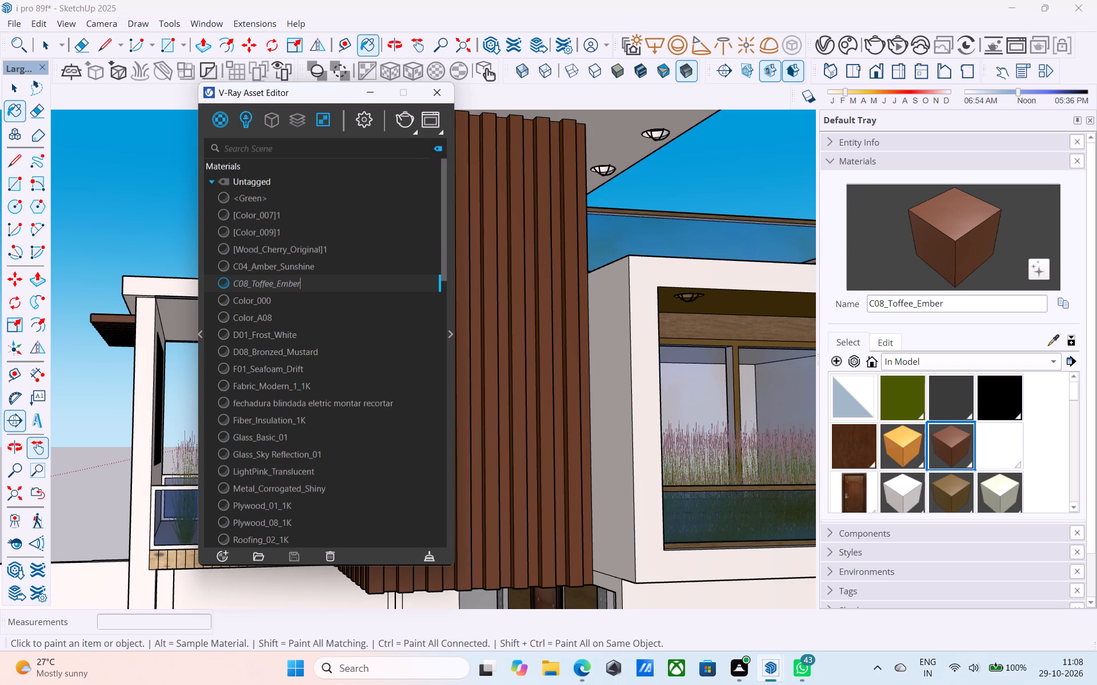
click(310, 284)
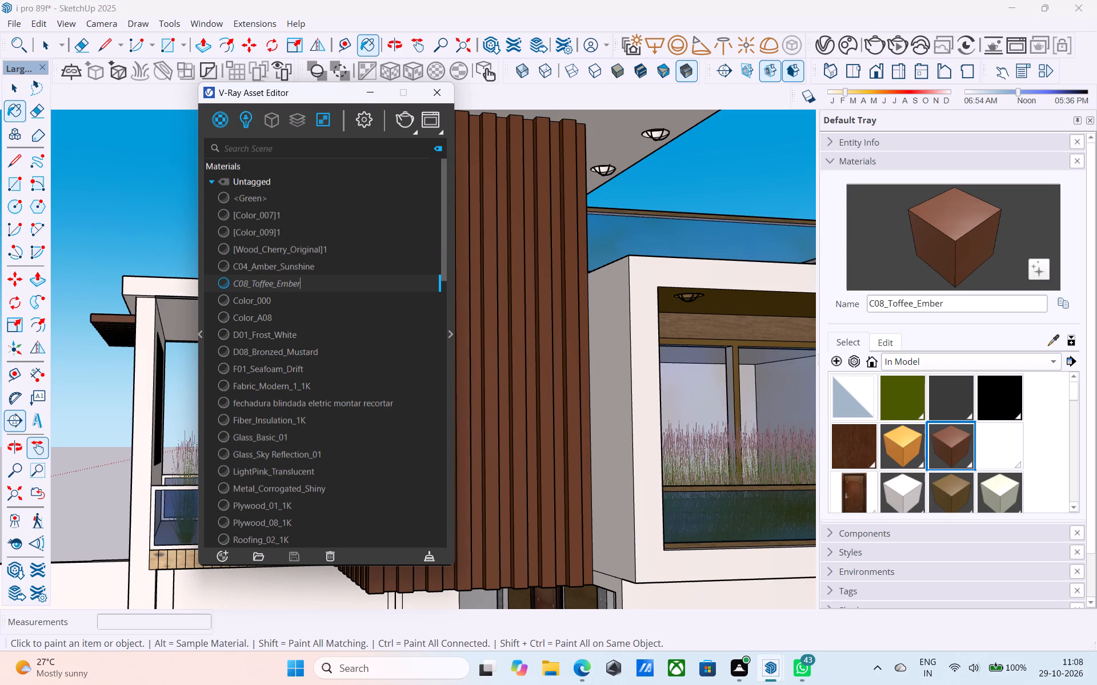
click(340, 286)
click(281, 91)
click(454, 337)
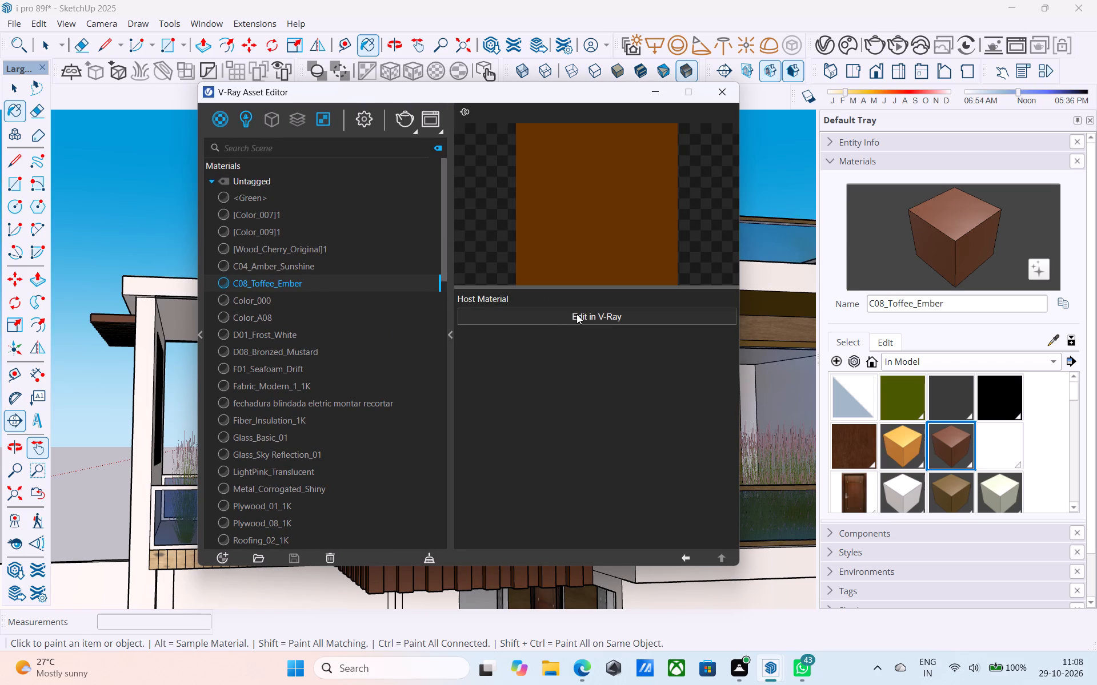
click(576, 314)
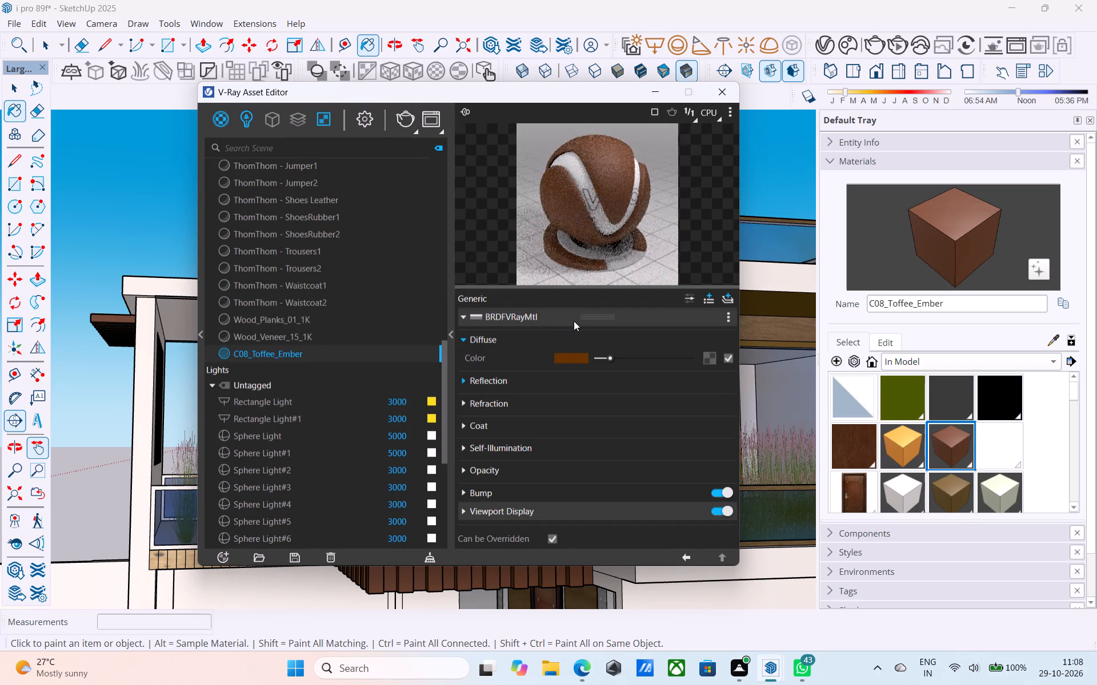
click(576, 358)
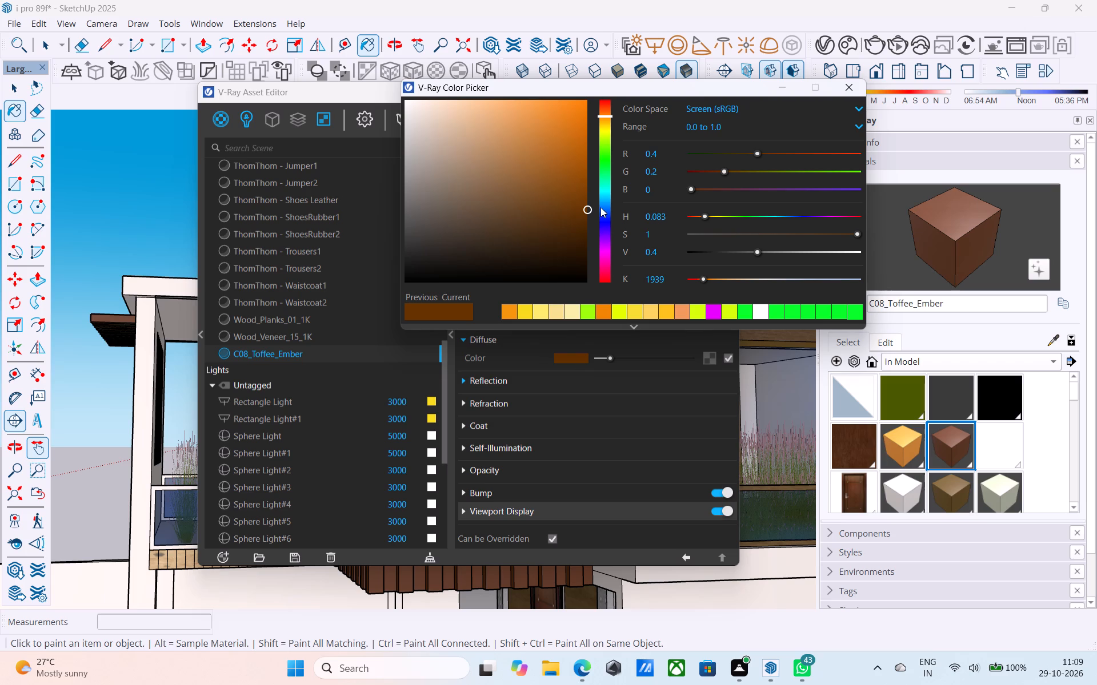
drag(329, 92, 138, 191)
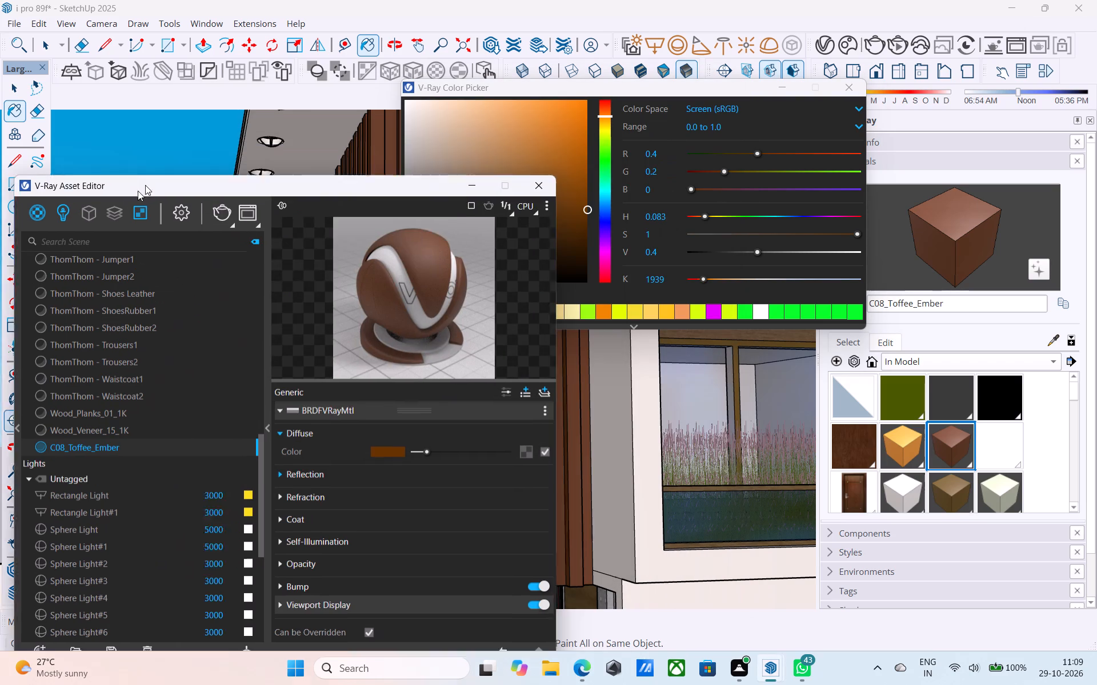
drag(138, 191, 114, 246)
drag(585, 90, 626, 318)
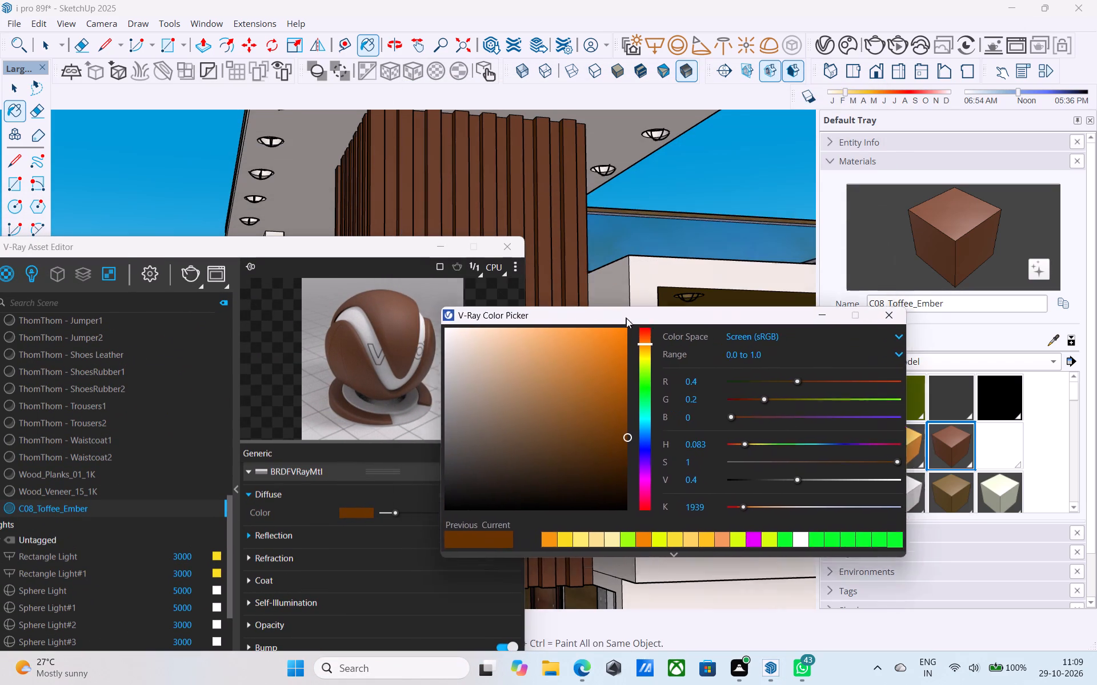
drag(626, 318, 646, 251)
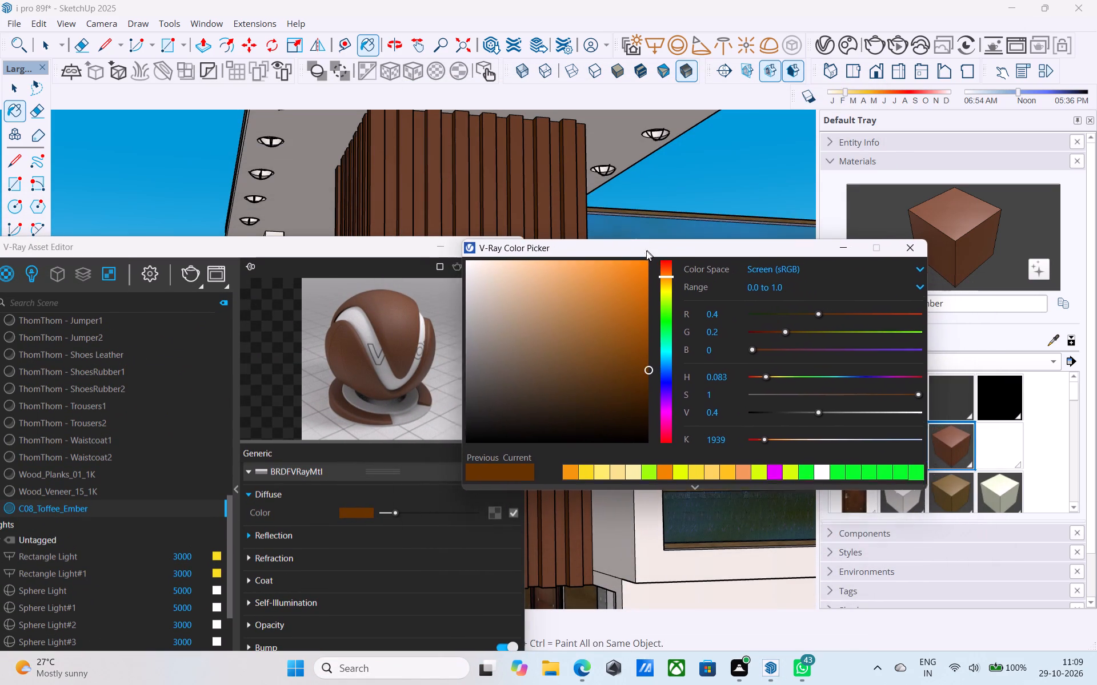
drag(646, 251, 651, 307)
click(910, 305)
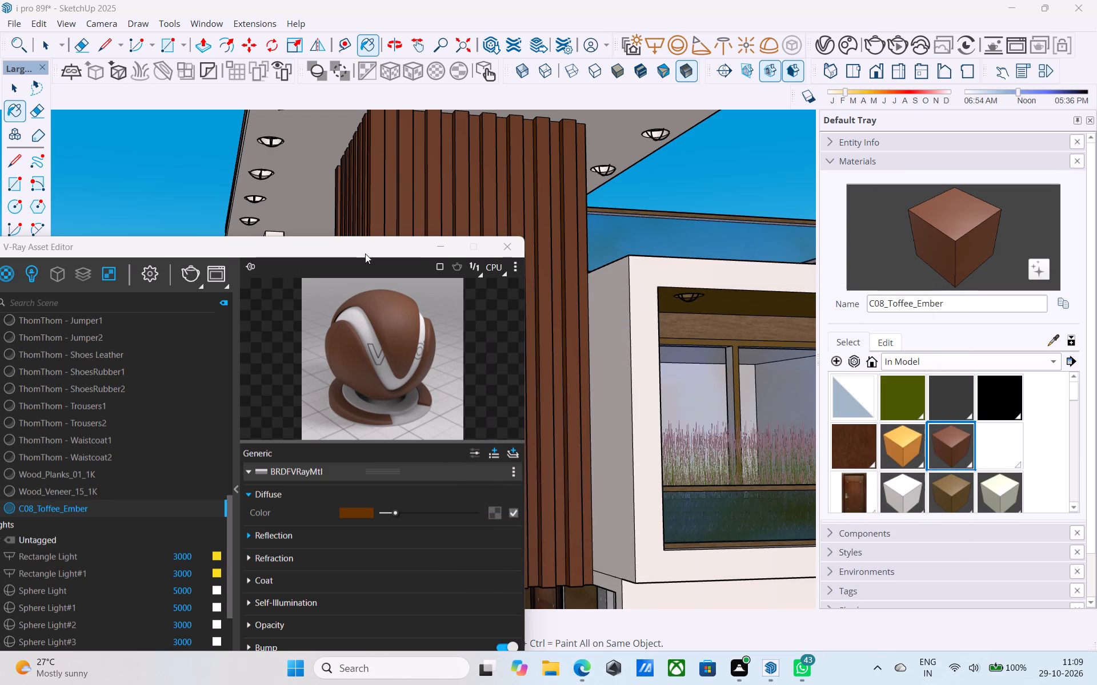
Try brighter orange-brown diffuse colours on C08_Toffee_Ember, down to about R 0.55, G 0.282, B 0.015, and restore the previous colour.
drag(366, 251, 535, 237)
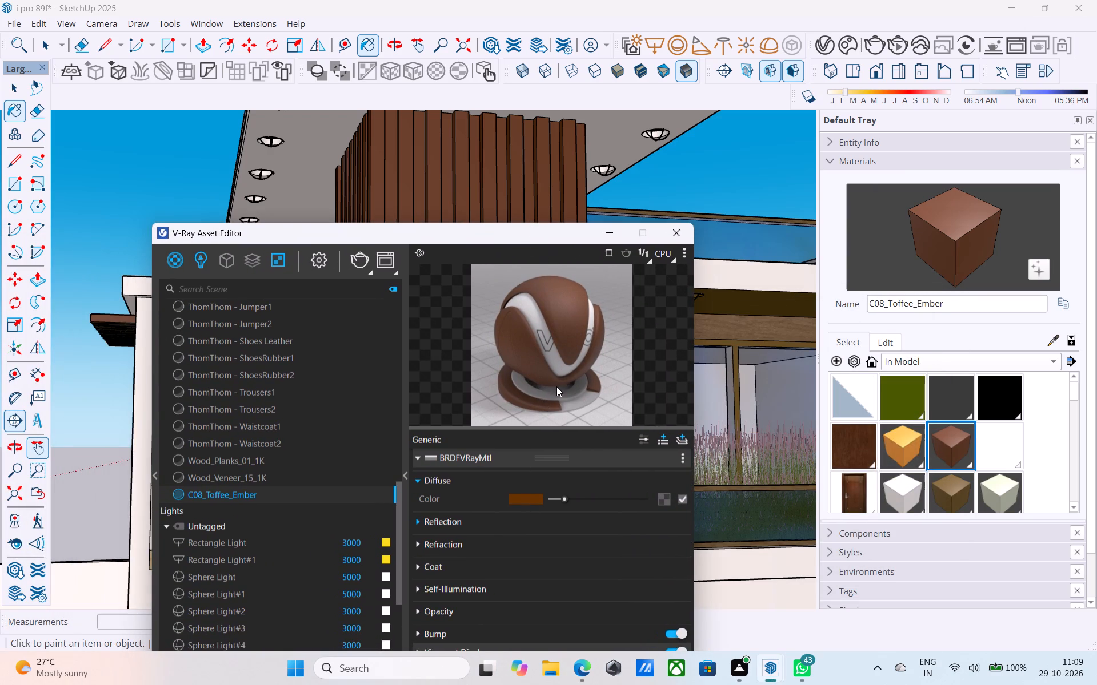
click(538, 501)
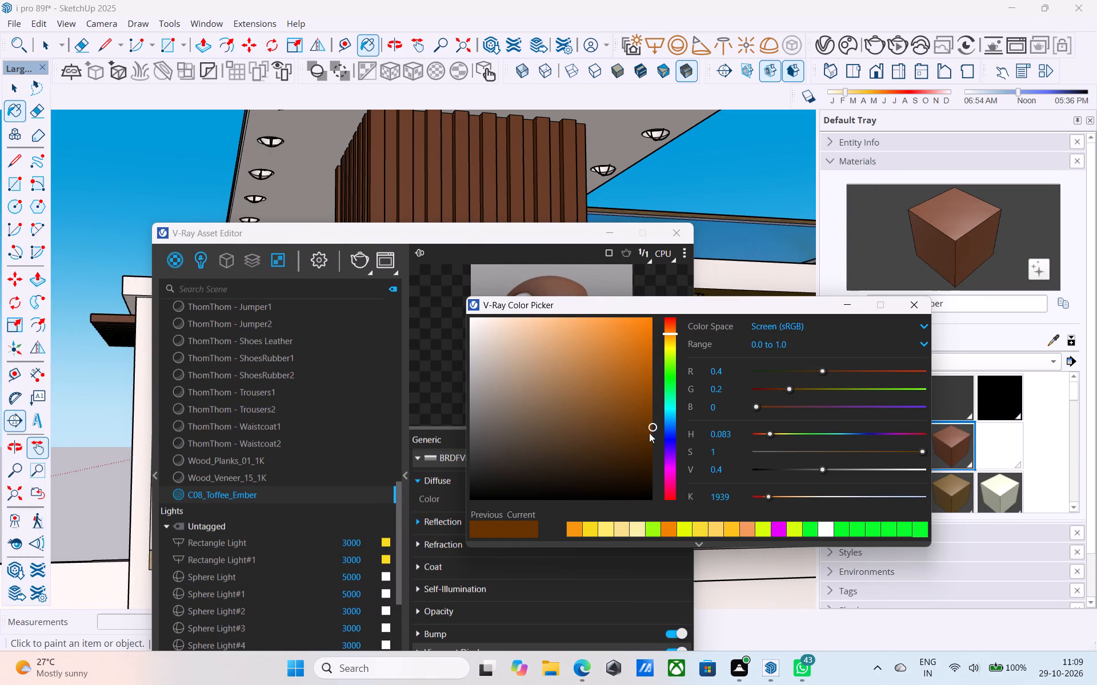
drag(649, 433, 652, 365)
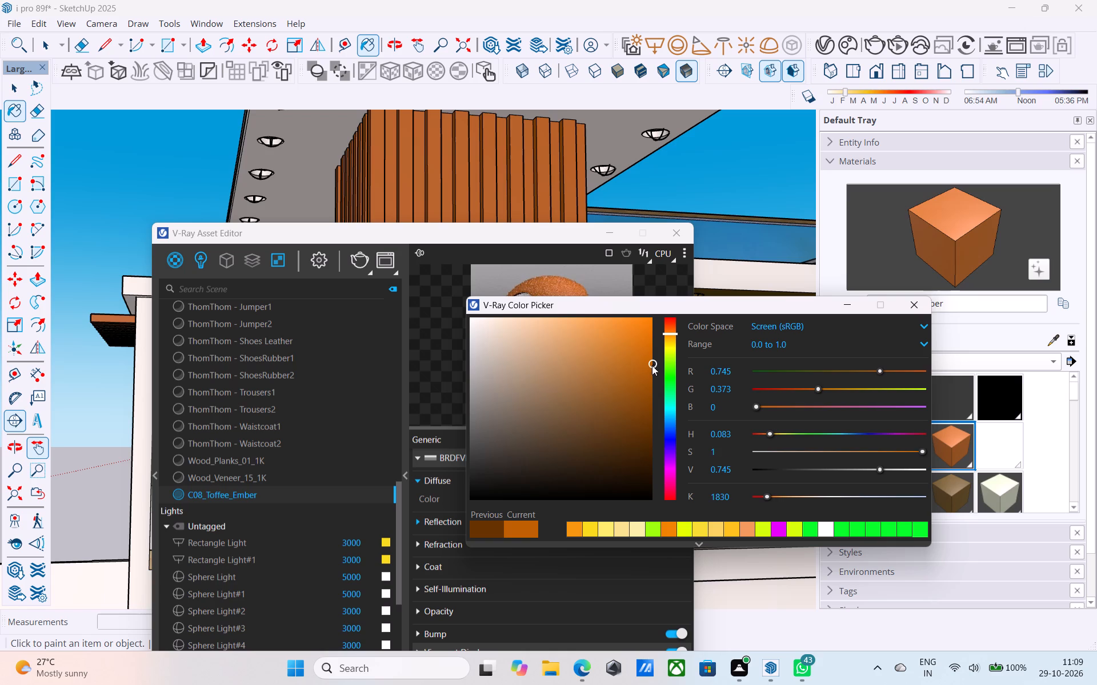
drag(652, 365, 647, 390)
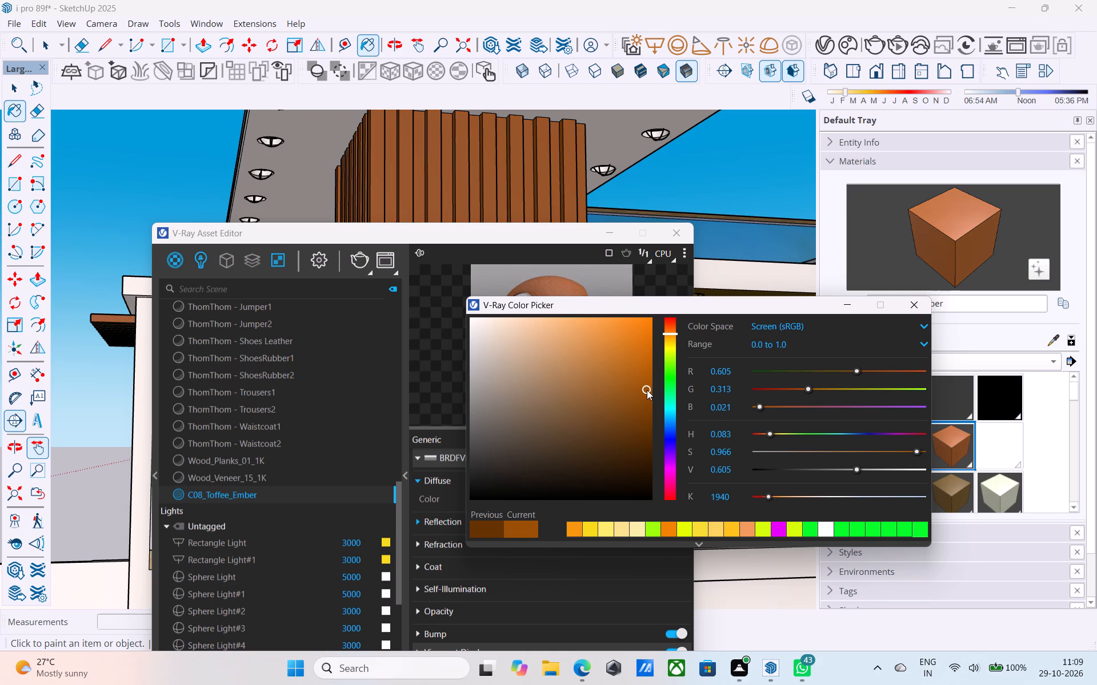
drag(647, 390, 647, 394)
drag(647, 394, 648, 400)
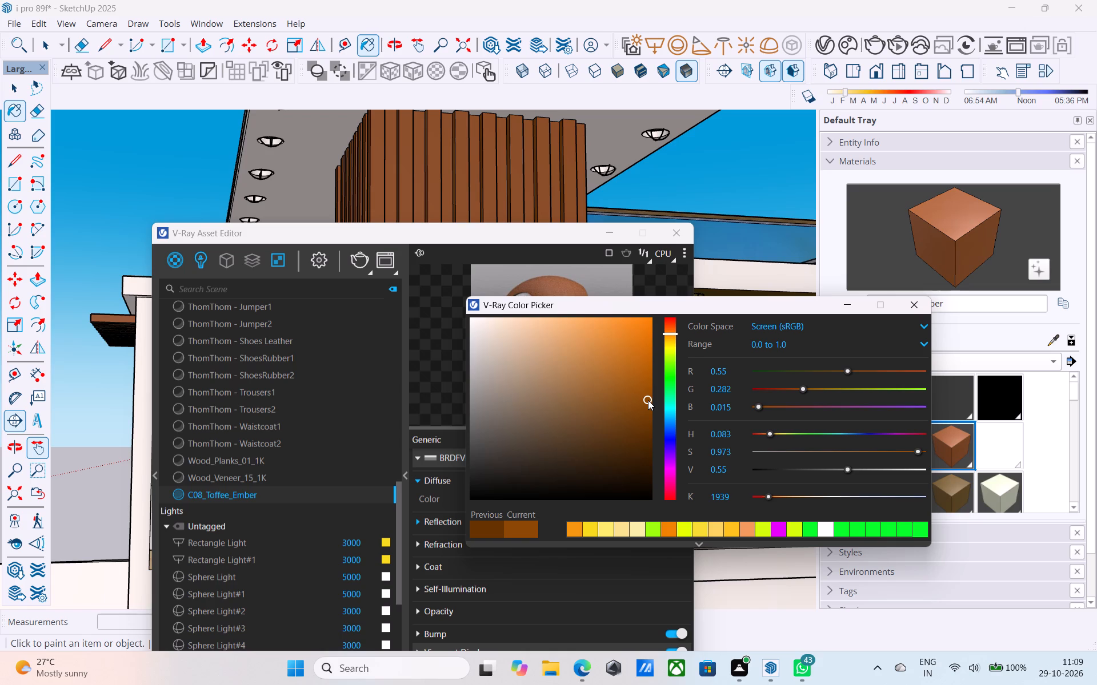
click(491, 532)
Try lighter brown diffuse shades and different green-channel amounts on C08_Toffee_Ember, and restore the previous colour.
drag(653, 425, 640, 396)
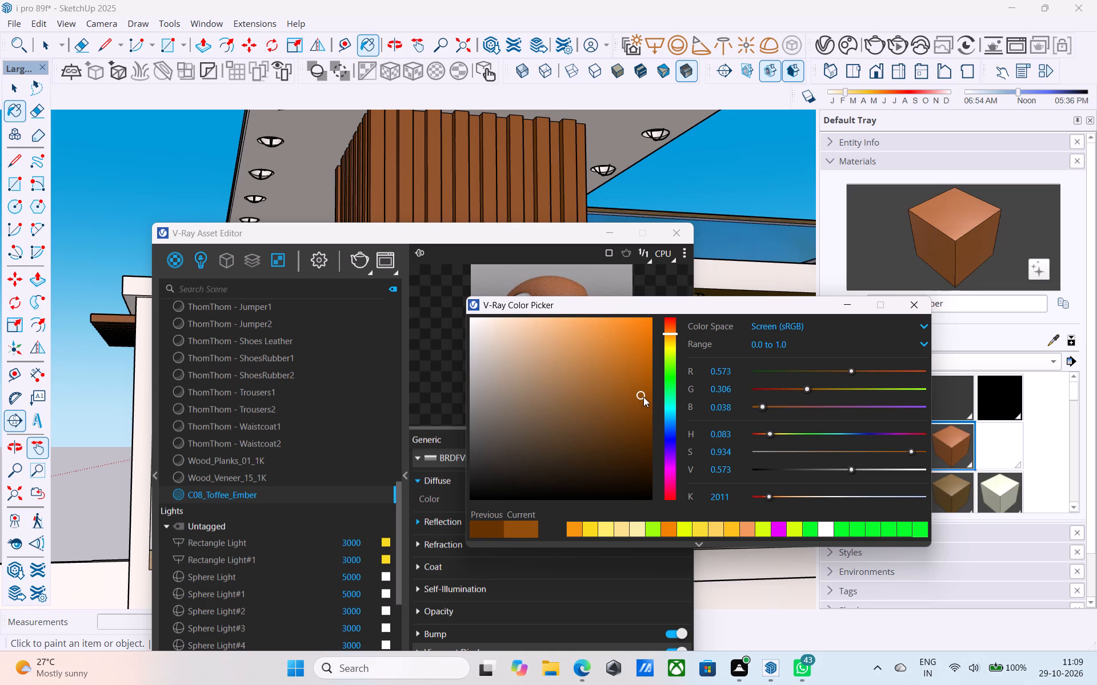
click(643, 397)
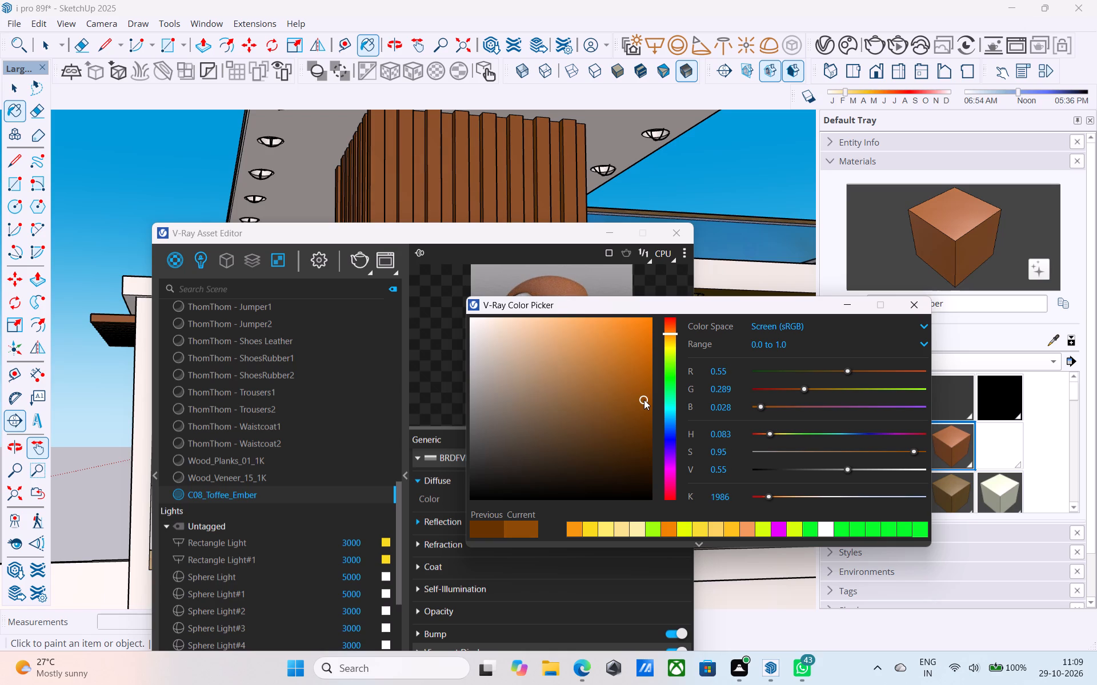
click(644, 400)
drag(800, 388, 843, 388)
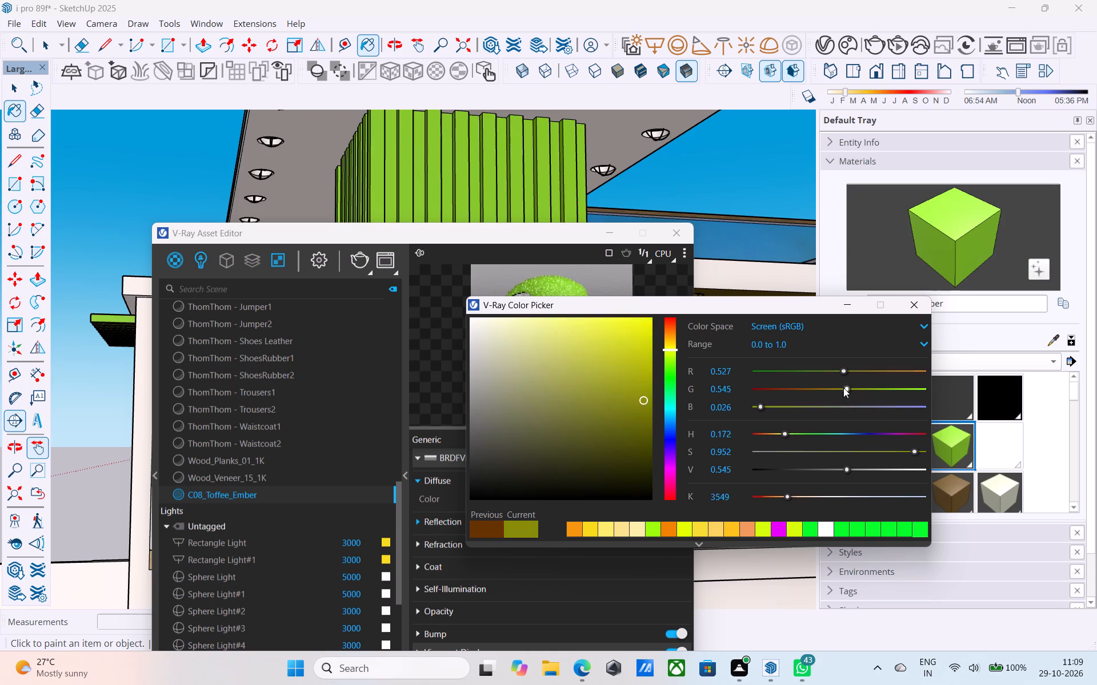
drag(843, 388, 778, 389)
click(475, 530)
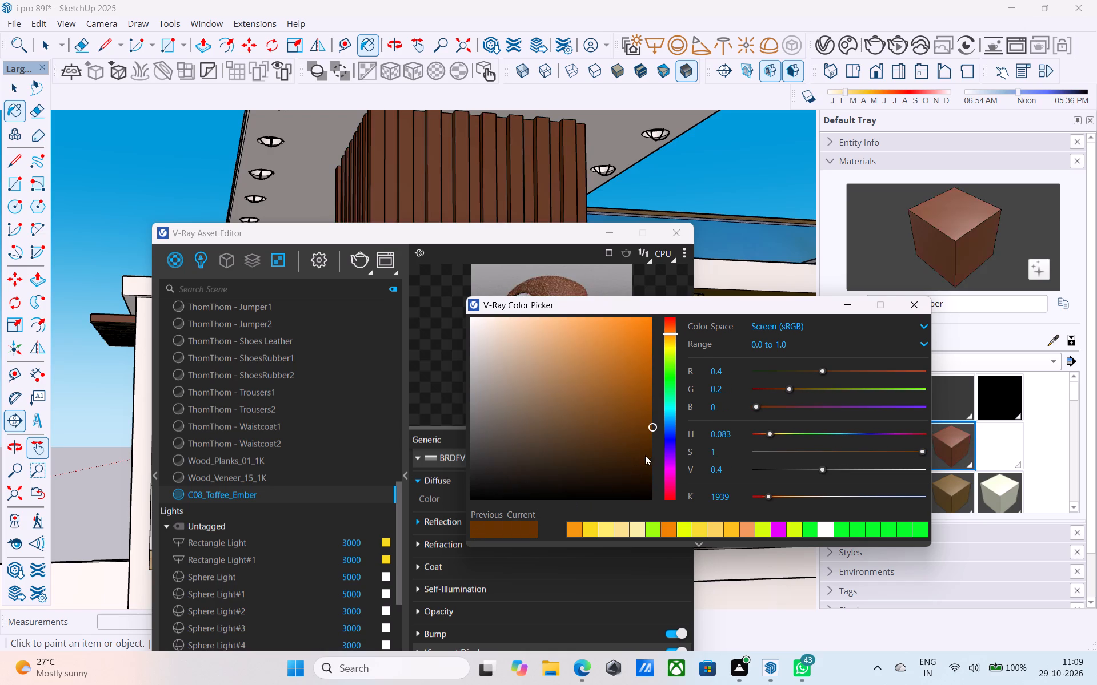
Set the C08_Toffee_Ember diffuse colour to a lighter brown of about R 0.499, G 0.272, B 0.046 and close the colour picker.
drag(648, 428, 640, 418)
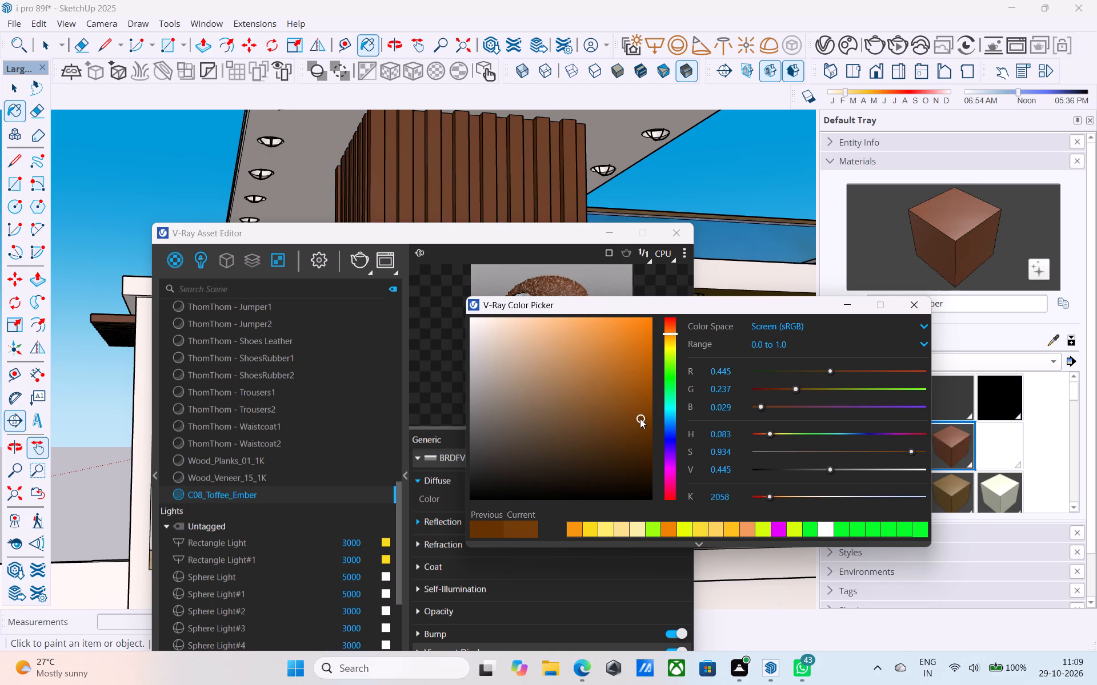
drag(640, 418, 638, 412)
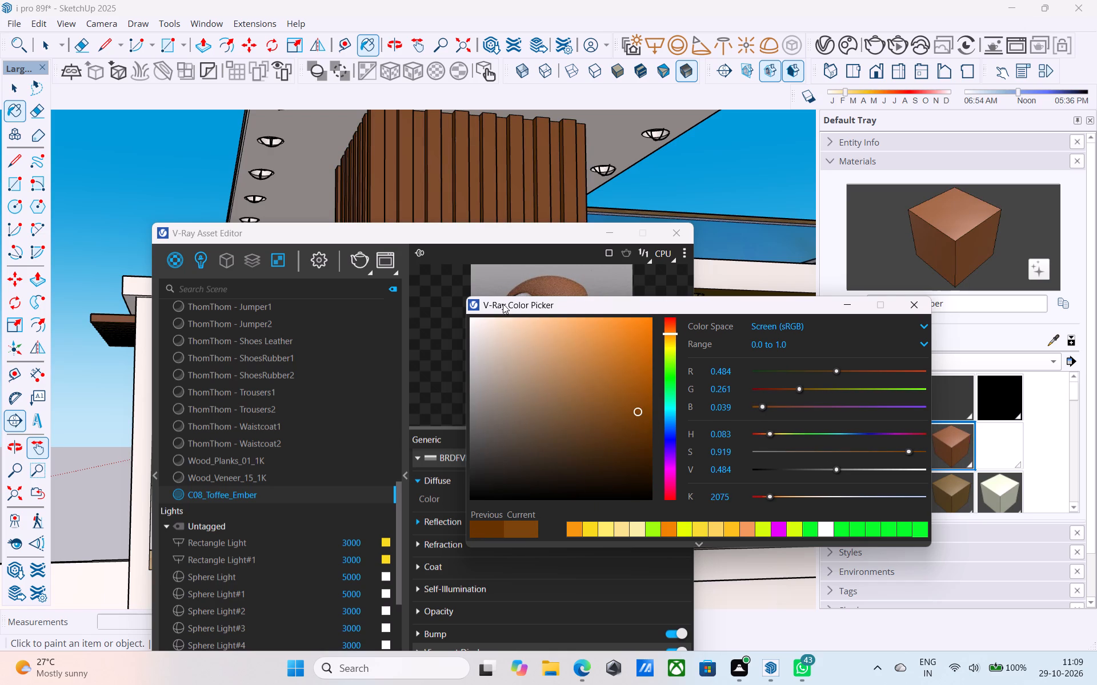
drag(523, 240, 418, 359)
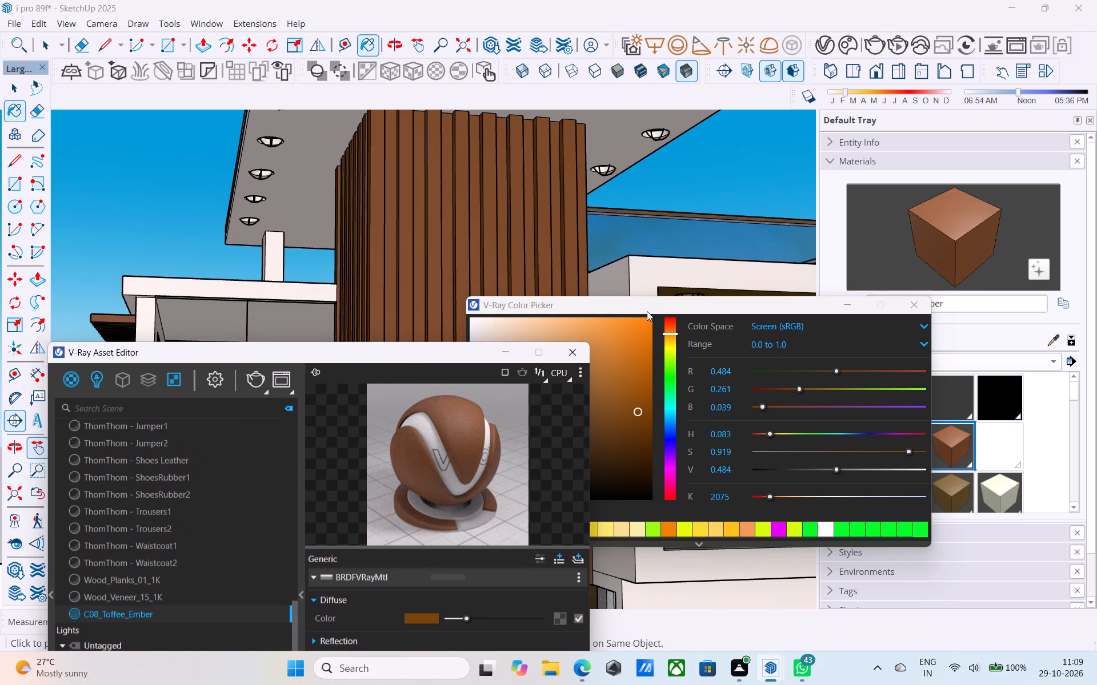
drag(671, 304, 722, 374)
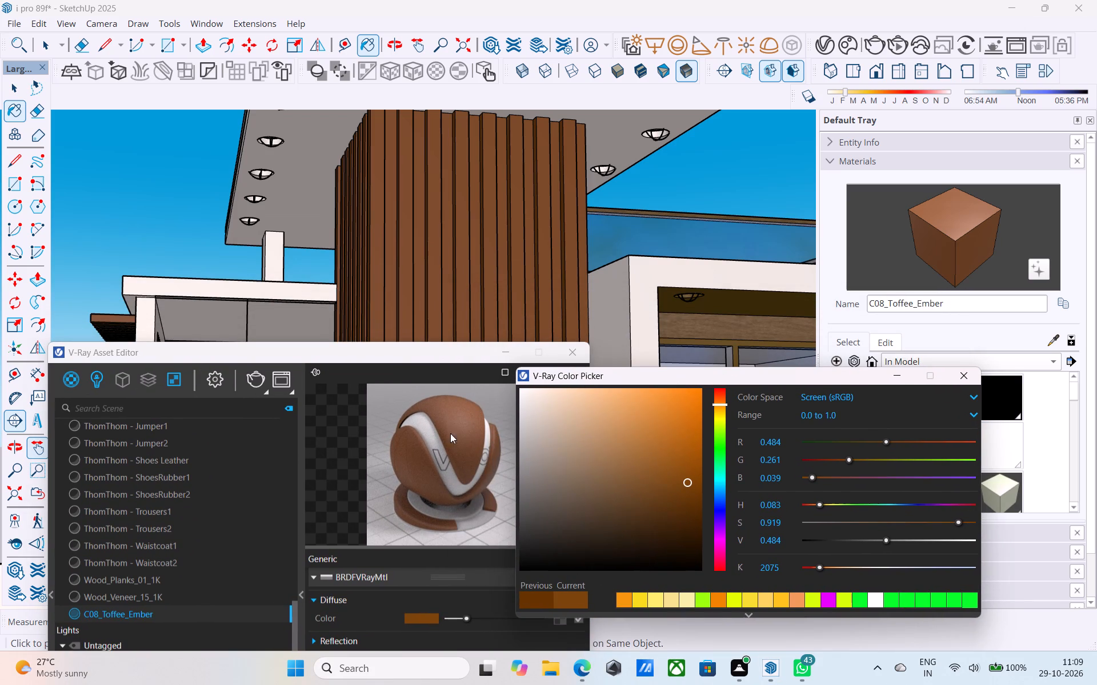
click(431, 618)
click(687, 482)
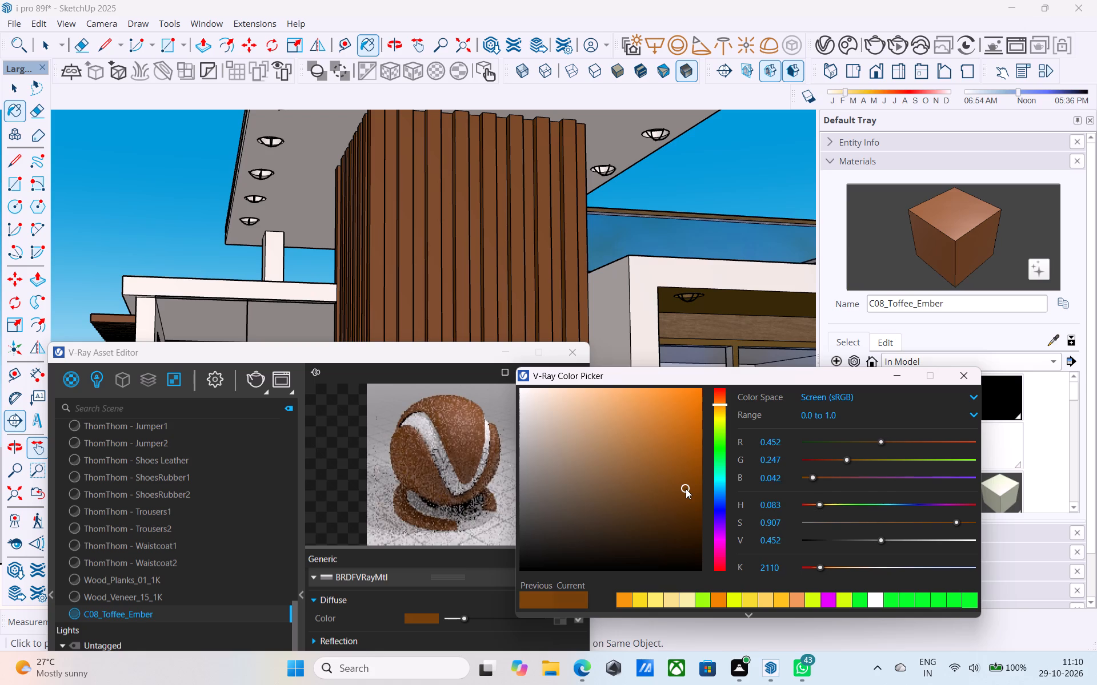
scroll(590, 451, down, 3)
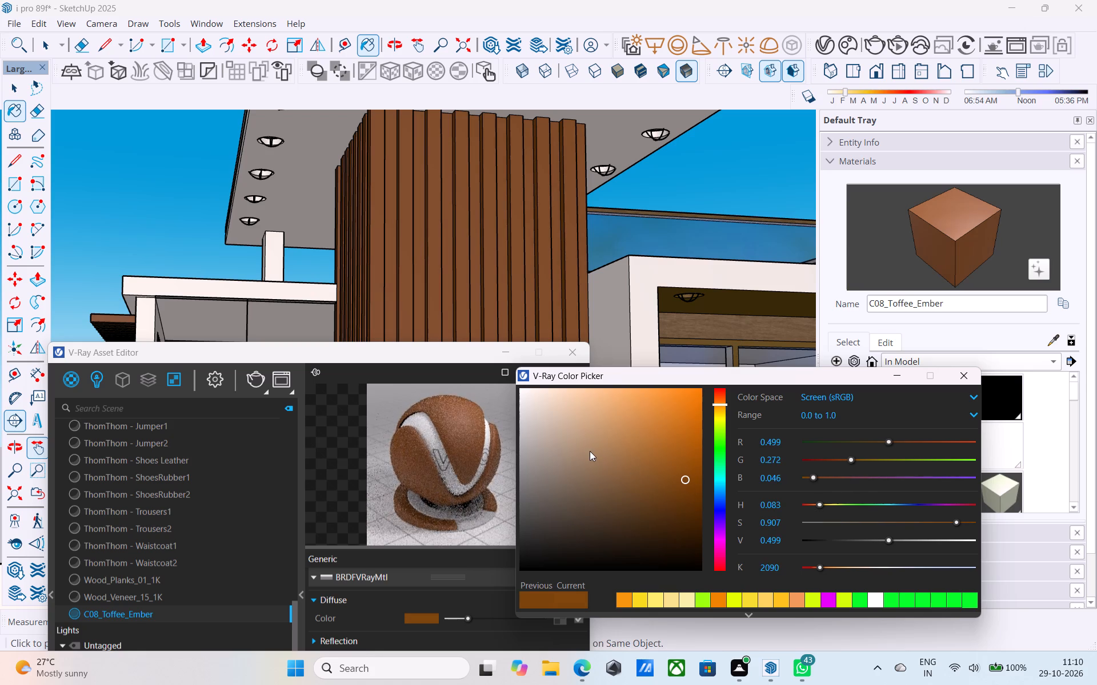
scroll(590, 451, down, 2)
click(953, 377)
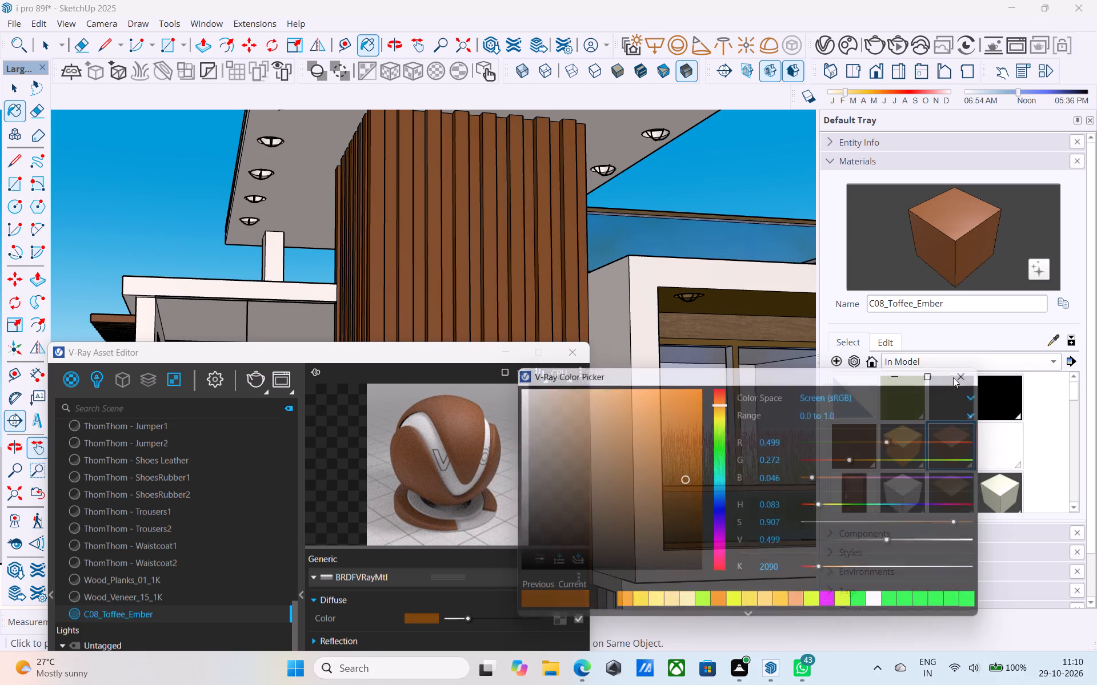
scroll(572, 400, down, 2)
click(422, 458)
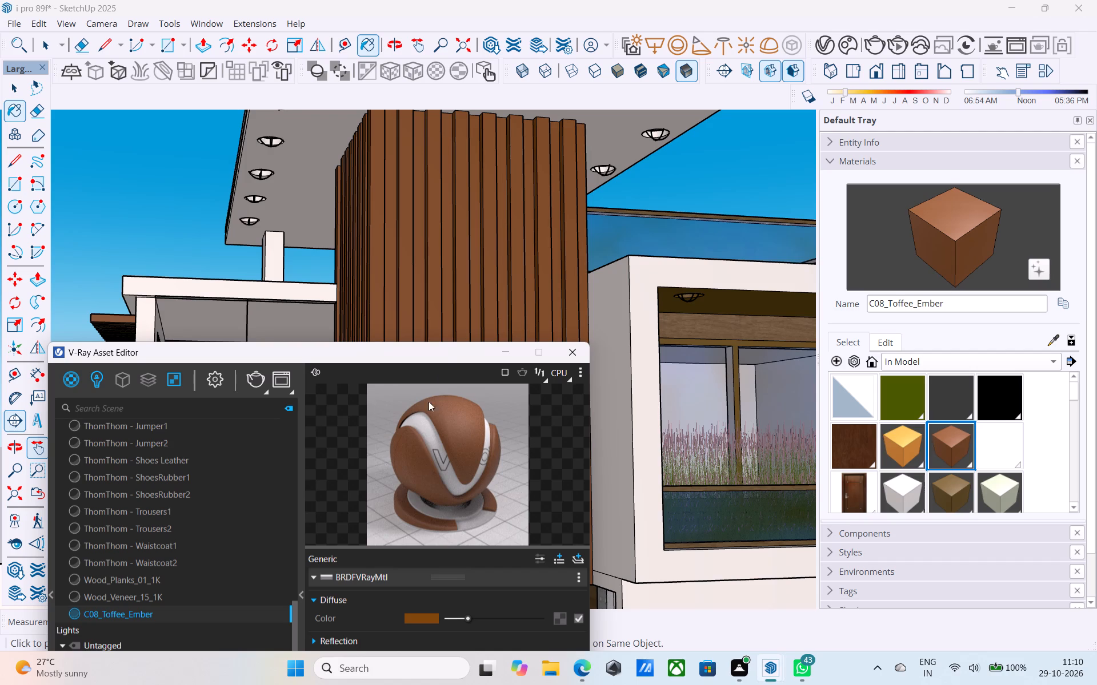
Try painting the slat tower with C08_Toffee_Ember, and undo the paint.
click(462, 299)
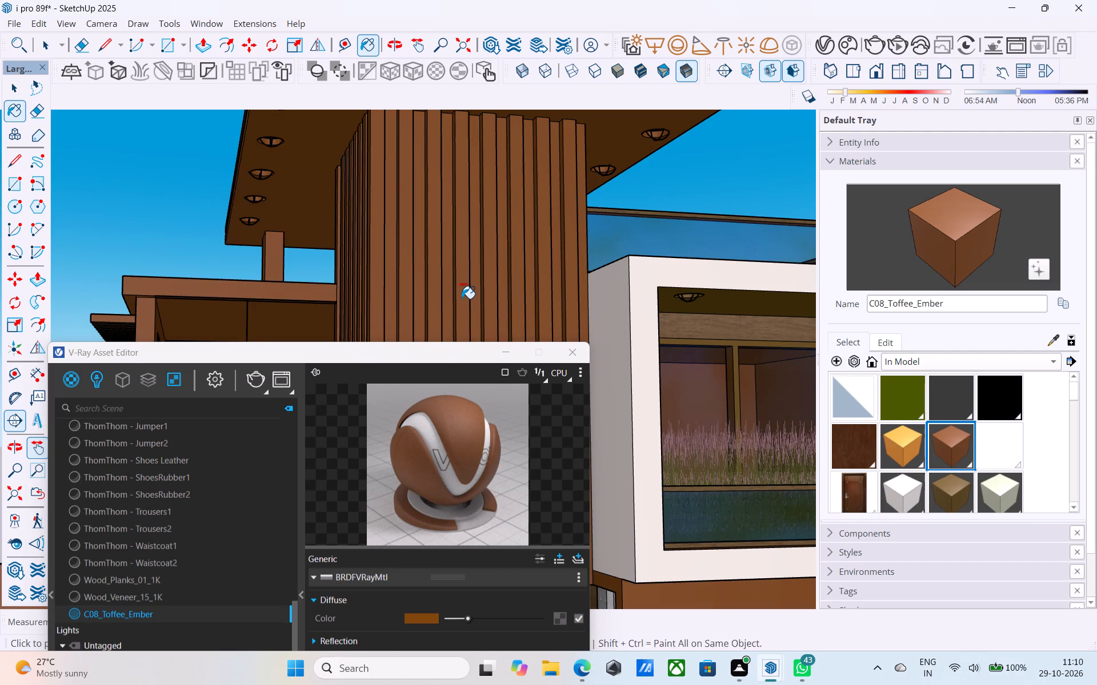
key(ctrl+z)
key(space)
Paint the white window surround beside the slat tower with the in-model material D01_Frost_White.
scroll(462, 317, down, 2)
drag(460, 349, 501, 295)
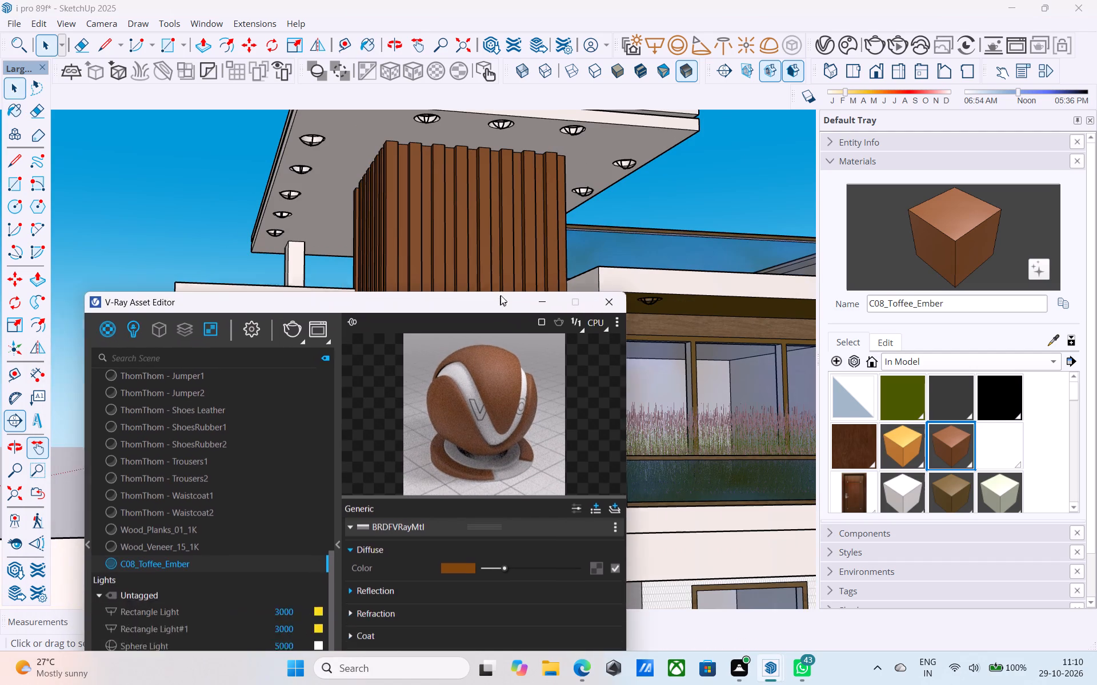
drag(501, 295, 489, 172)
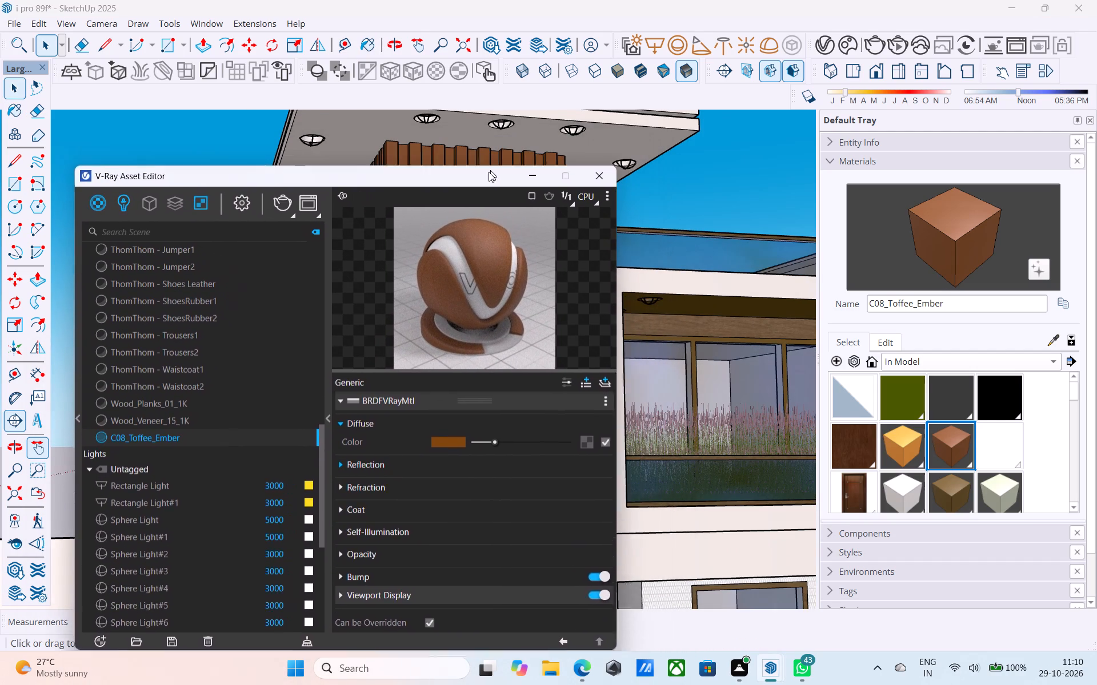
drag(489, 172, 499, 369)
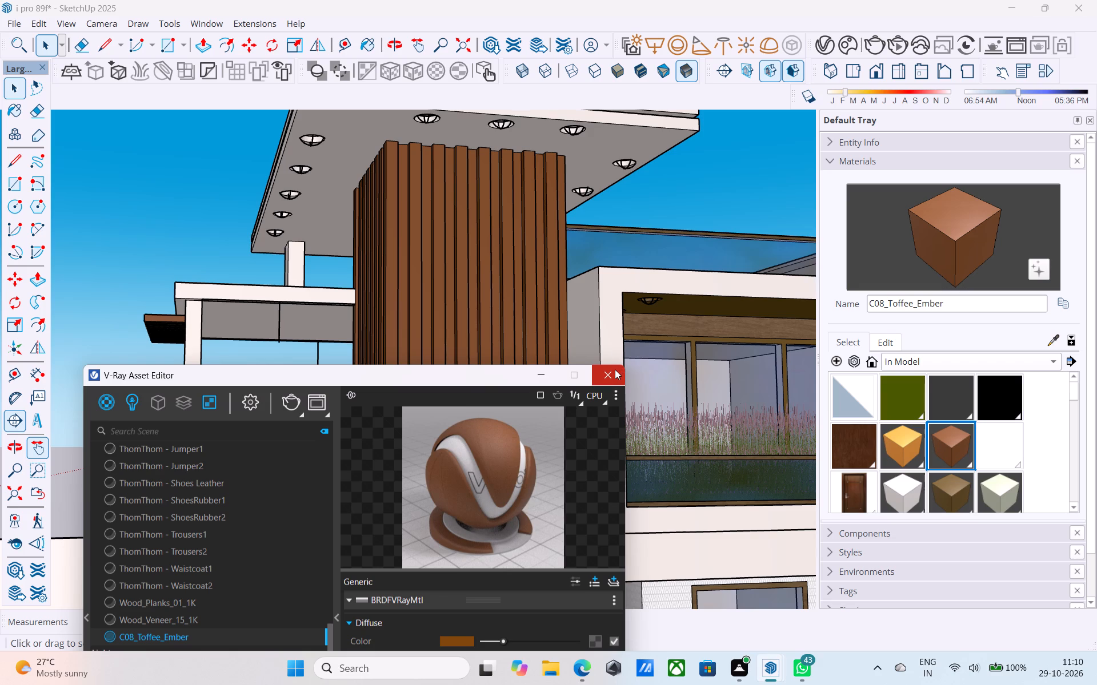
drag(431, 374, 412, 362)
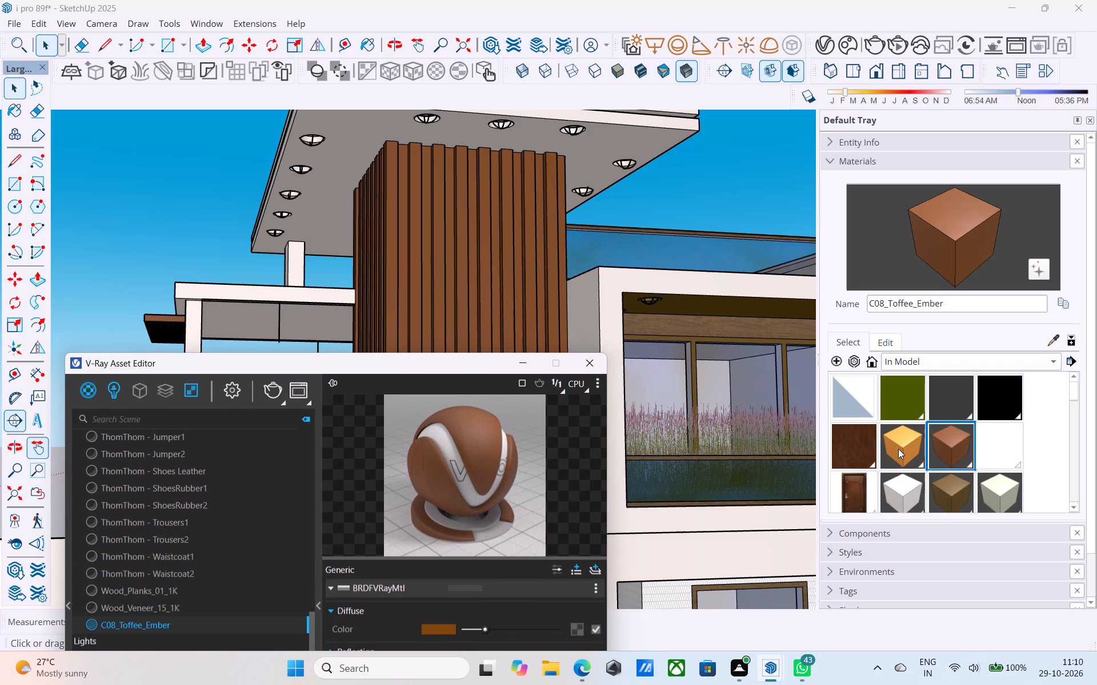
click(992, 490)
scroll(958, 489, down, 1)
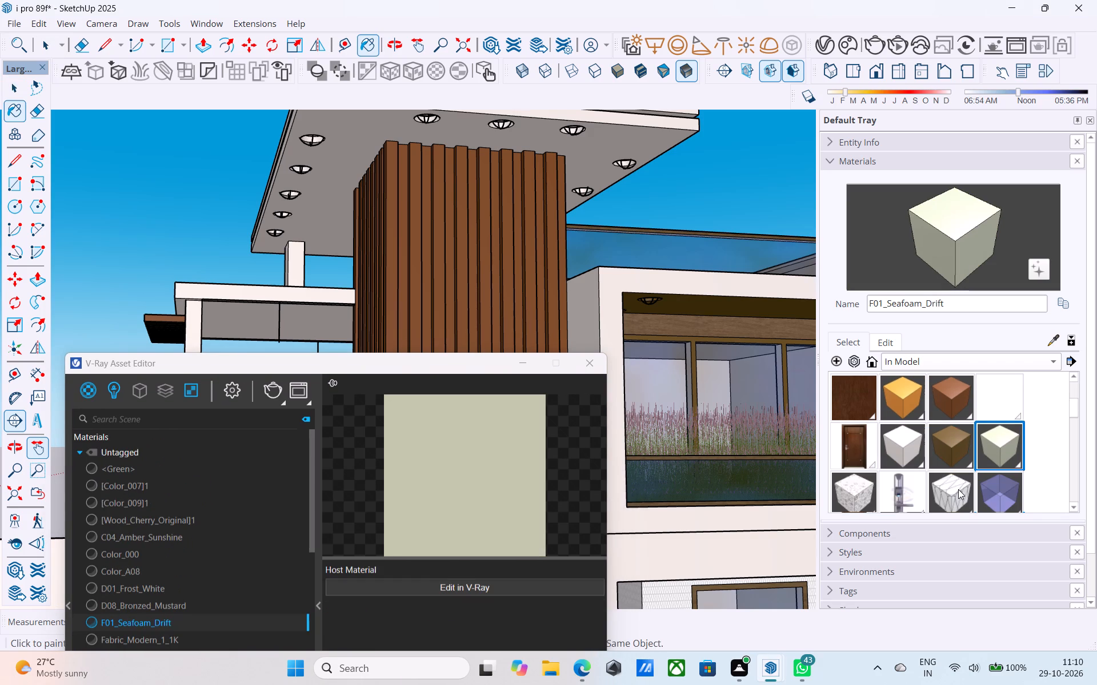
scroll(958, 489, down, 1)
click(918, 450)
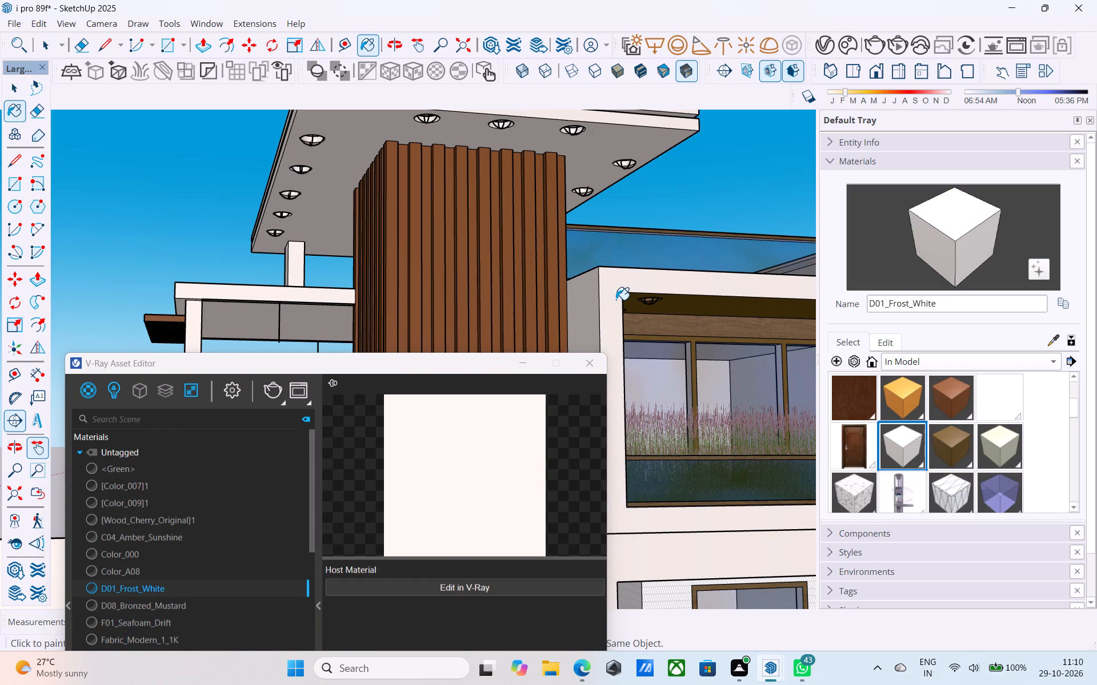
click(616, 291)
click(616, 291)
Look through the in-model materials and compare them with the house's white walls and brown slat tower.
scroll(914, 452, down, 2)
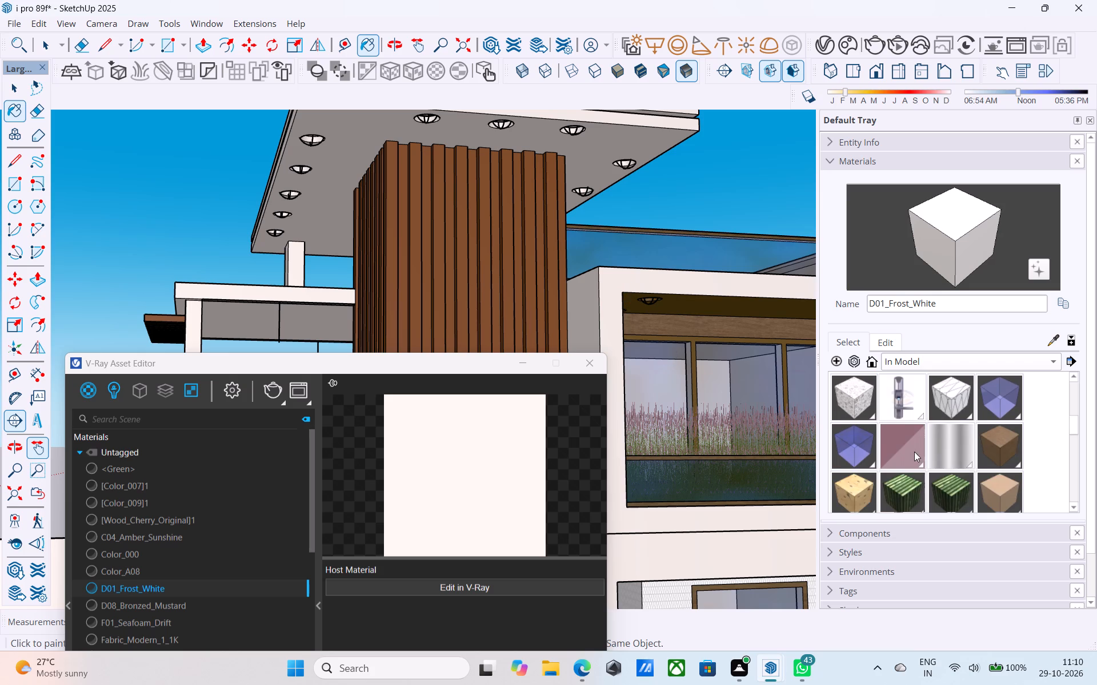
scroll(914, 452, down, 3)
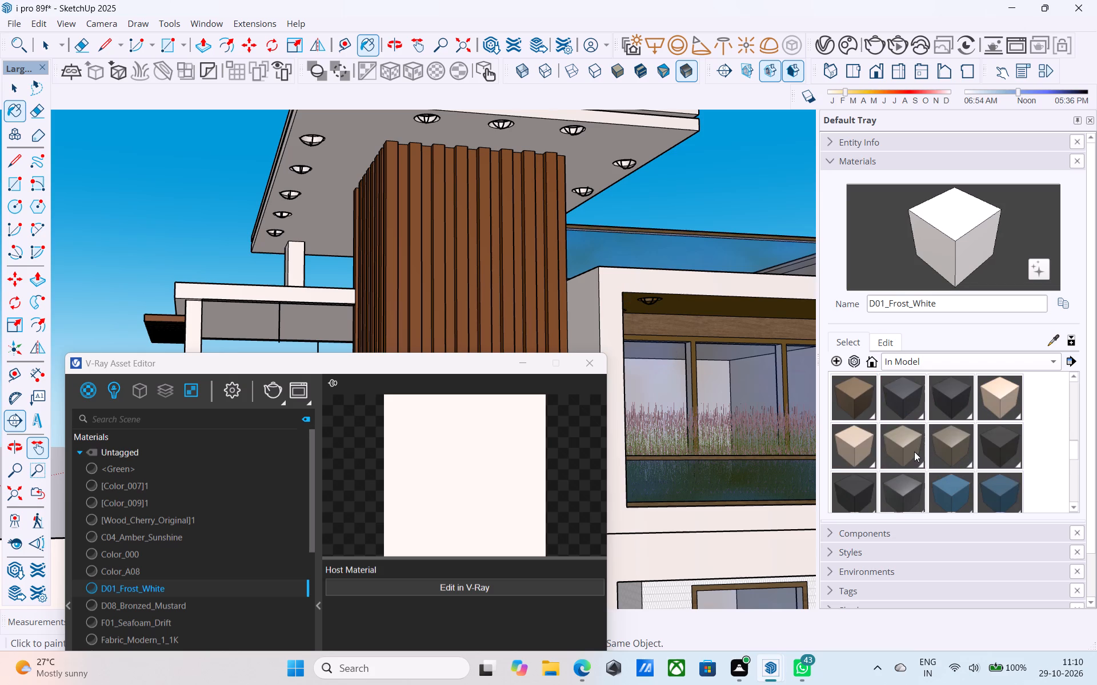
scroll(914, 452, down, 1)
scroll(526, 305, down, 11)
scroll(727, 339, up, 4)
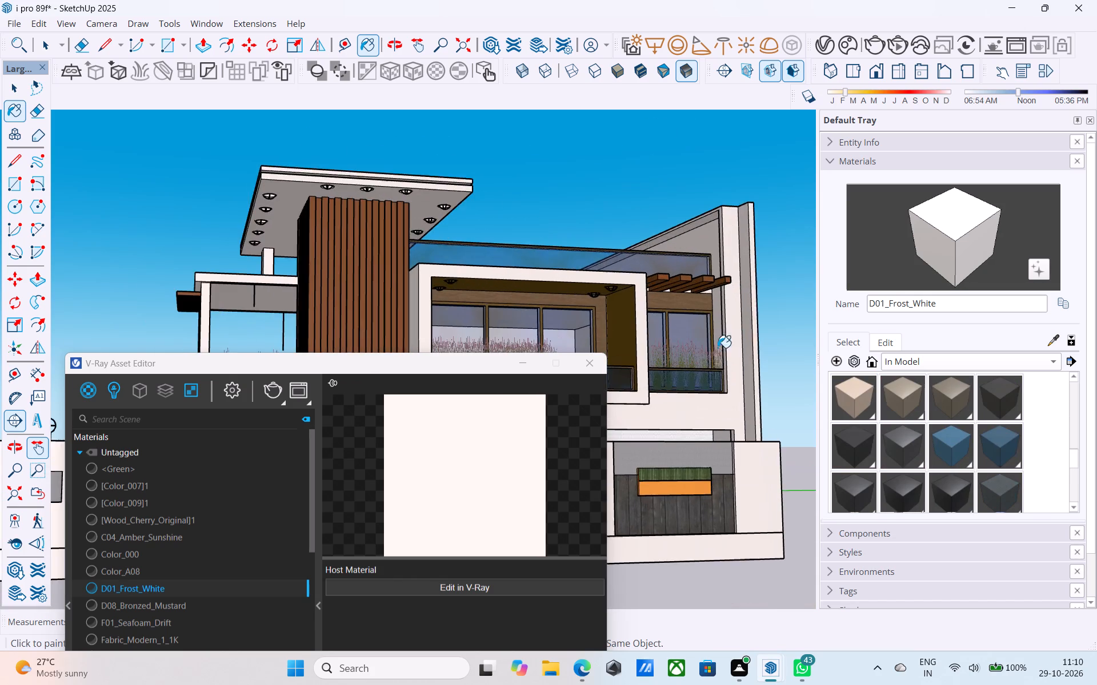
scroll(748, 346, down, 5)
scroll(755, 408, down, 5)
scroll(634, 357, up, 10)
scroll(757, 330, down, 4)
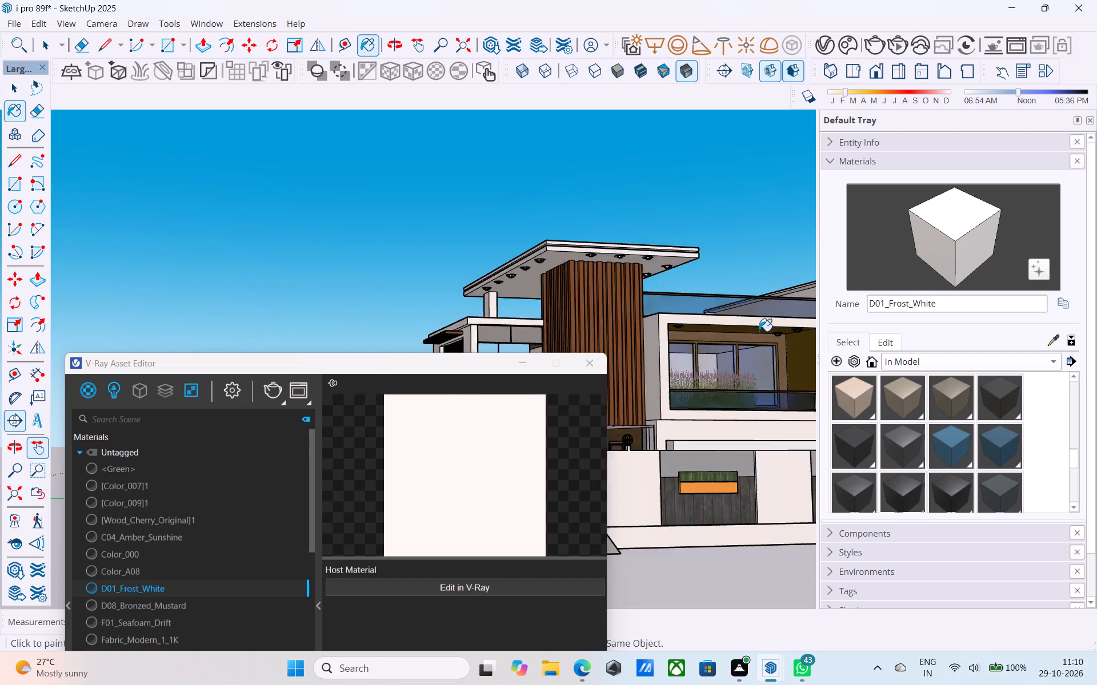
scroll(523, 249, up, 6)
middle_drag(679, 292, 702, 319)
scroll(655, 290, down, 4)
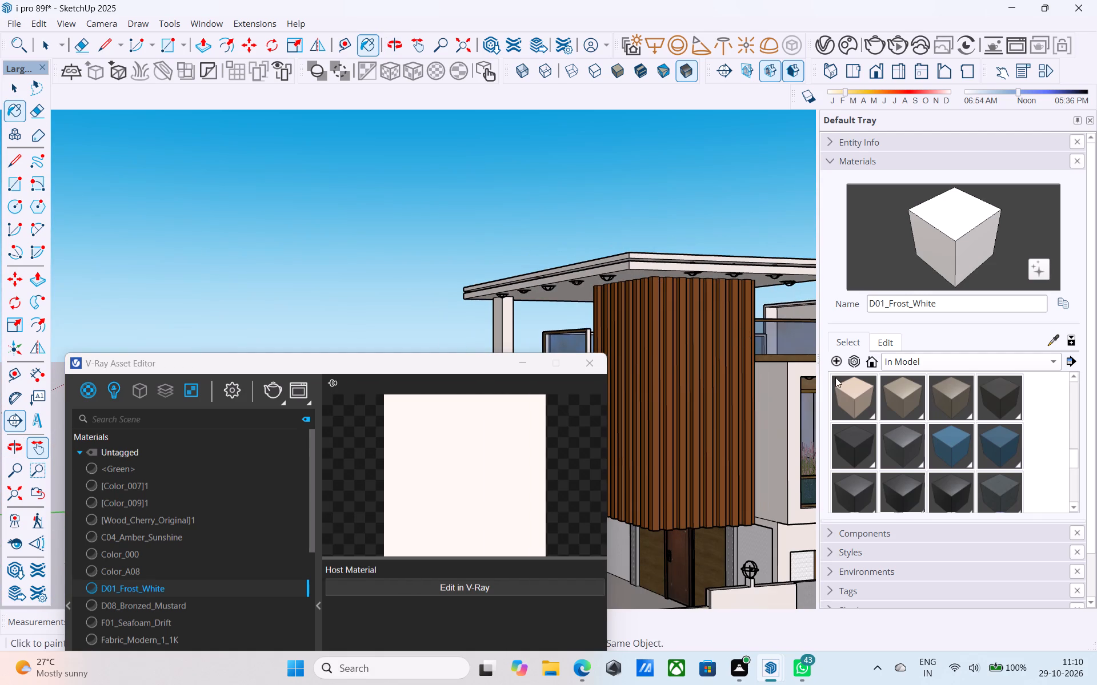
scroll(867, 394, up, 6)
scroll(895, 418, down, 3)
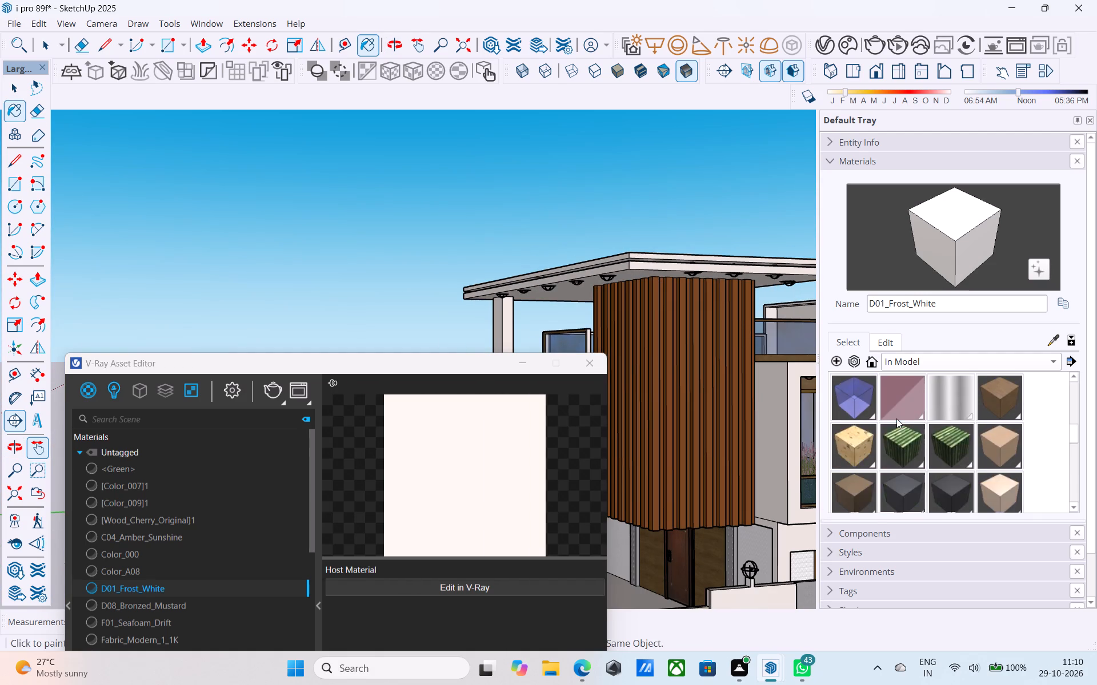
scroll(896, 418, down, 5)
scroll(897, 419, up, 8)
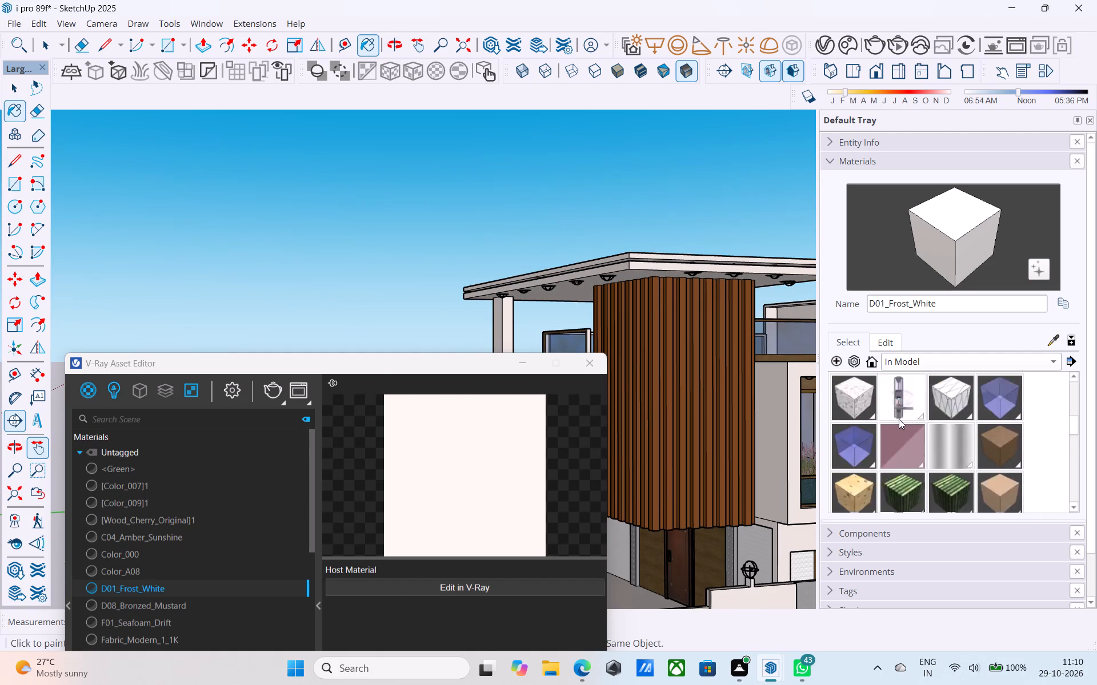
scroll(899, 419, up, 2)
scroll(901, 420, down, 2)
scroll(902, 421, up, 1)
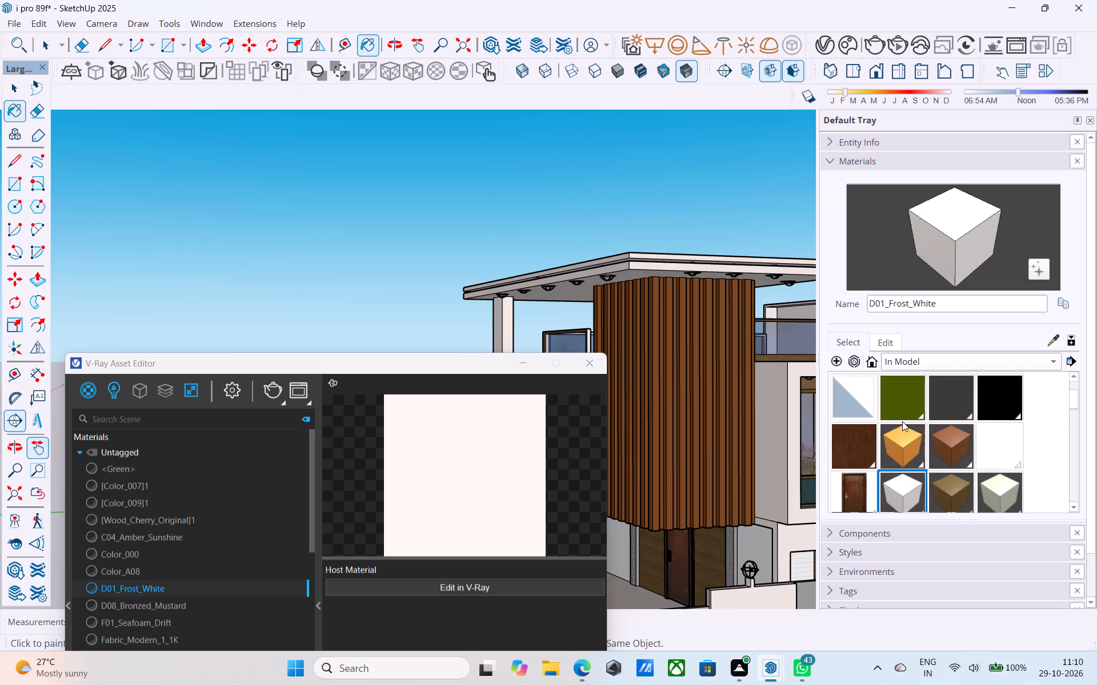
Open the in-model material D01_Frost_White for V-Ray editing and bring up its diffuse colour picker.
click(916, 493)
click(916, 493)
click(457, 595)
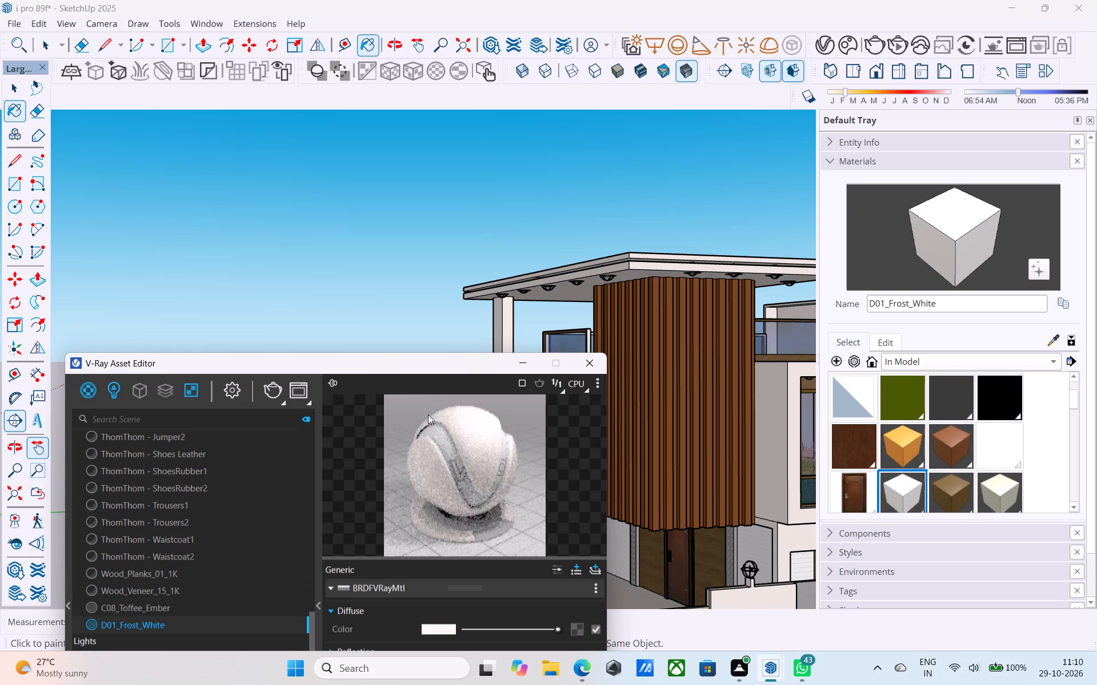
drag(421, 365, 321, 206)
scroll(855, 474, down, 3)
scroll(738, 385, down, 2)
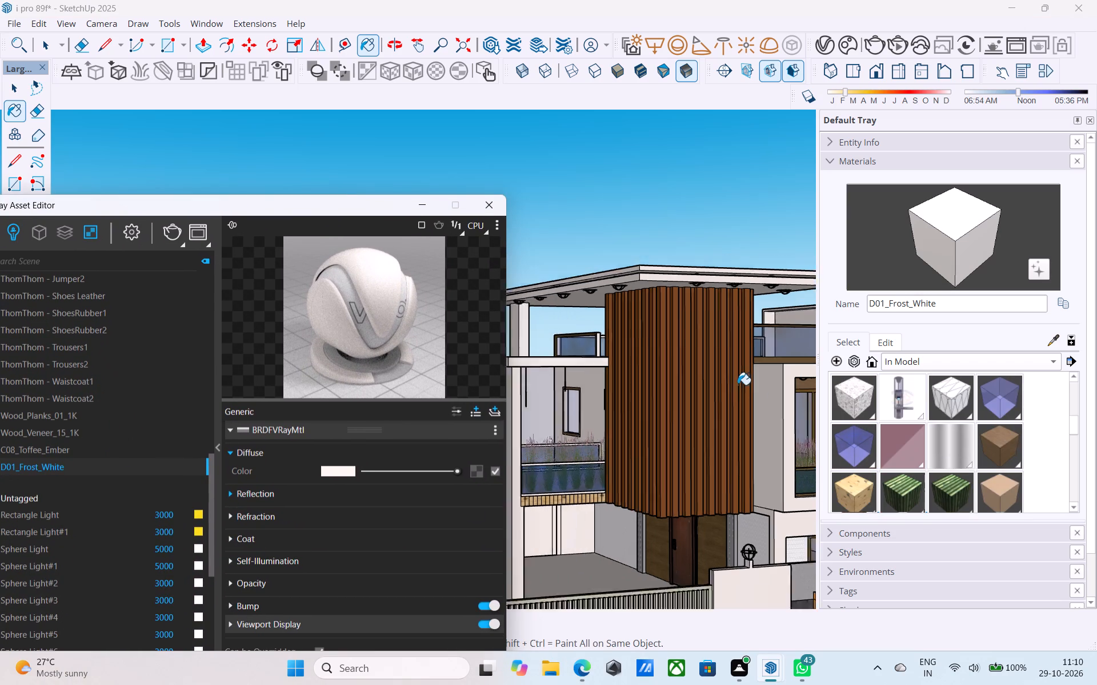
scroll(738, 385, down, 5)
middle_drag(723, 454, 834, 452)
scroll(871, 473, down, 2)
scroll(790, 441, down, 3)
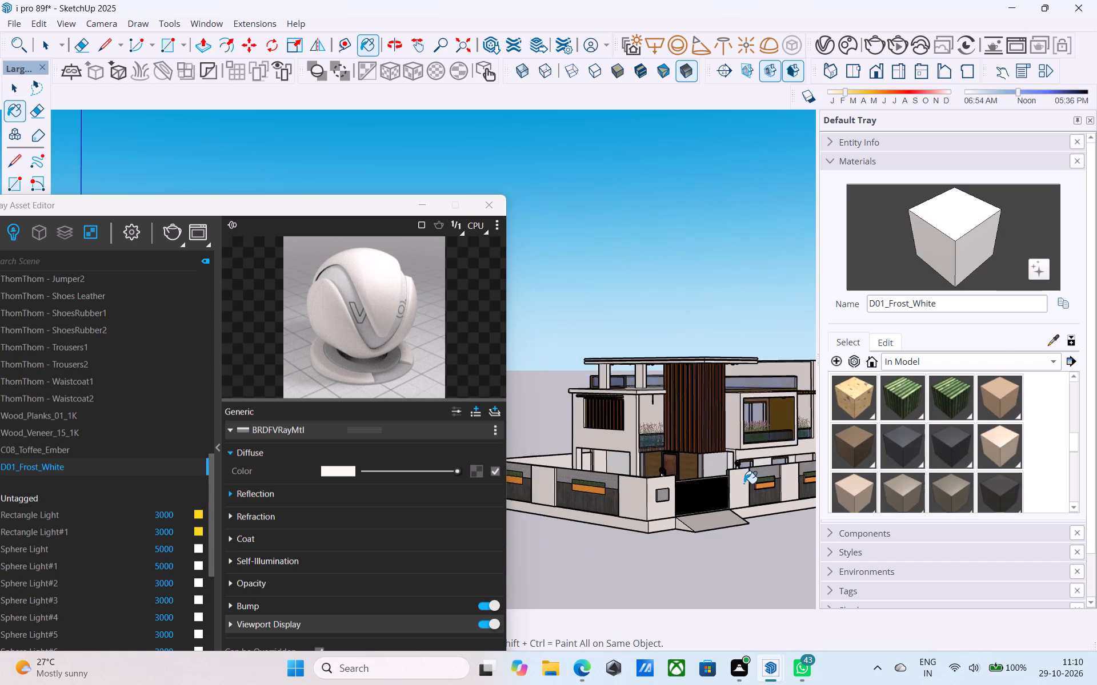
scroll(686, 502, up, 7)
scroll(744, 446, down, 5)
scroll(586, 501, up, 5)
middle_drag(662, 453, 643, 459)
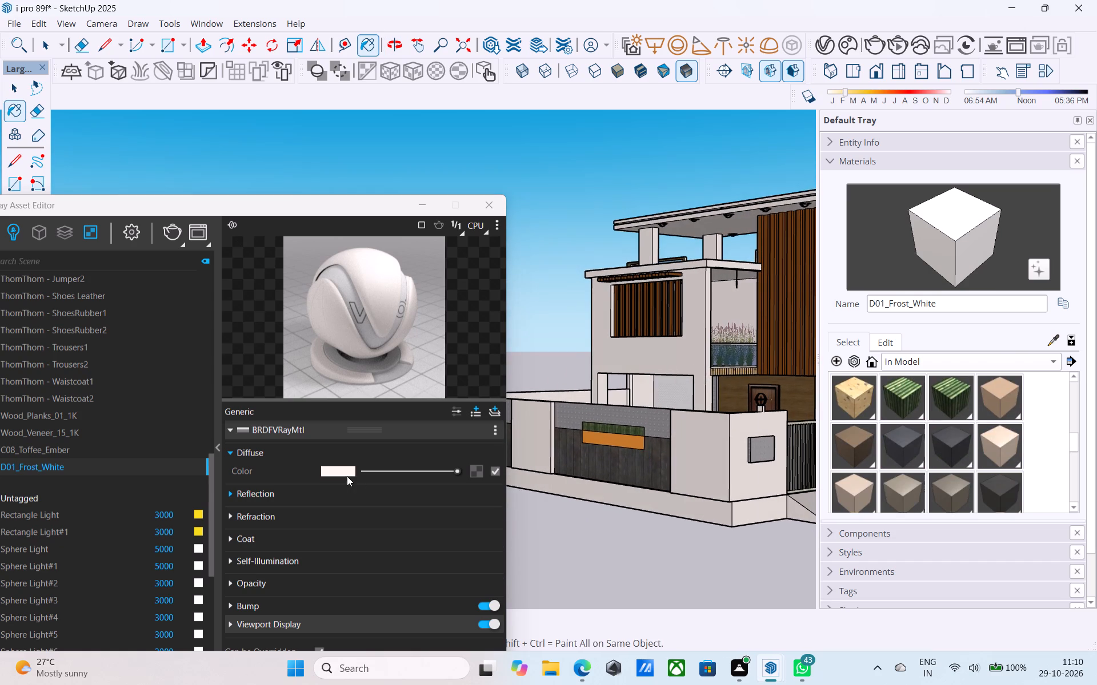
click(341, 469)
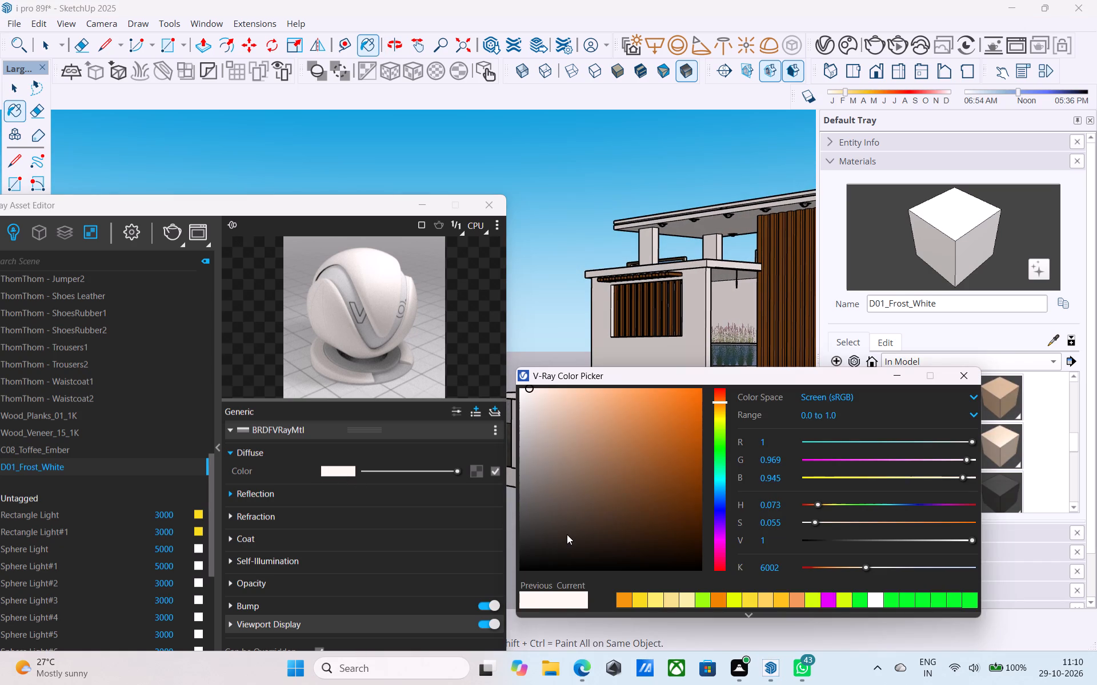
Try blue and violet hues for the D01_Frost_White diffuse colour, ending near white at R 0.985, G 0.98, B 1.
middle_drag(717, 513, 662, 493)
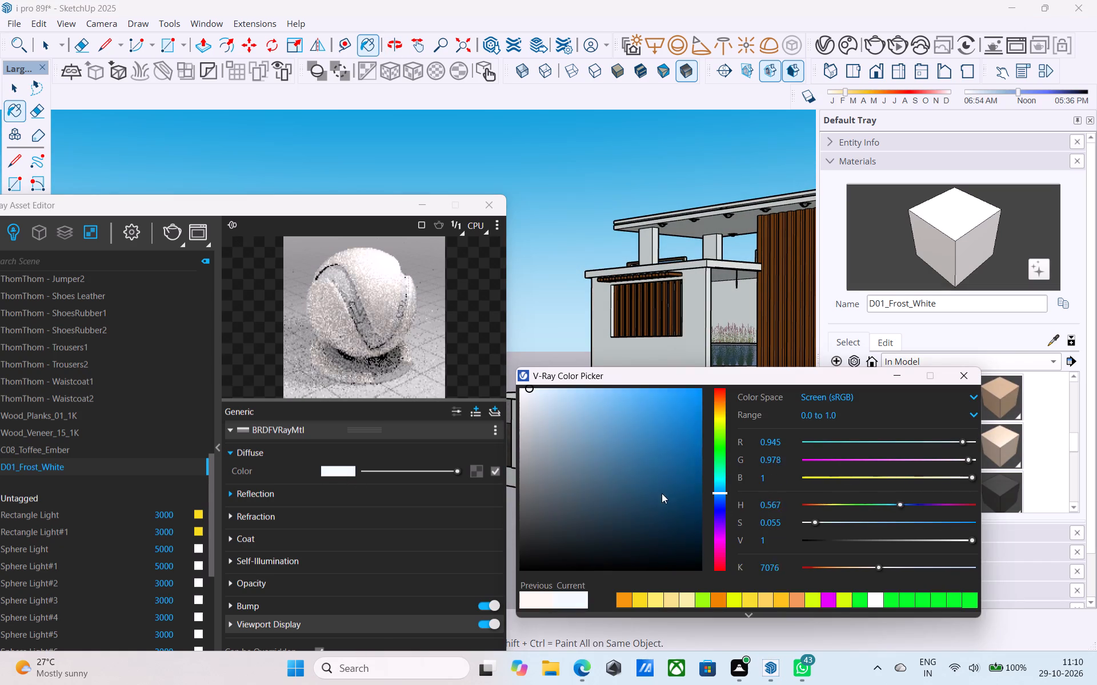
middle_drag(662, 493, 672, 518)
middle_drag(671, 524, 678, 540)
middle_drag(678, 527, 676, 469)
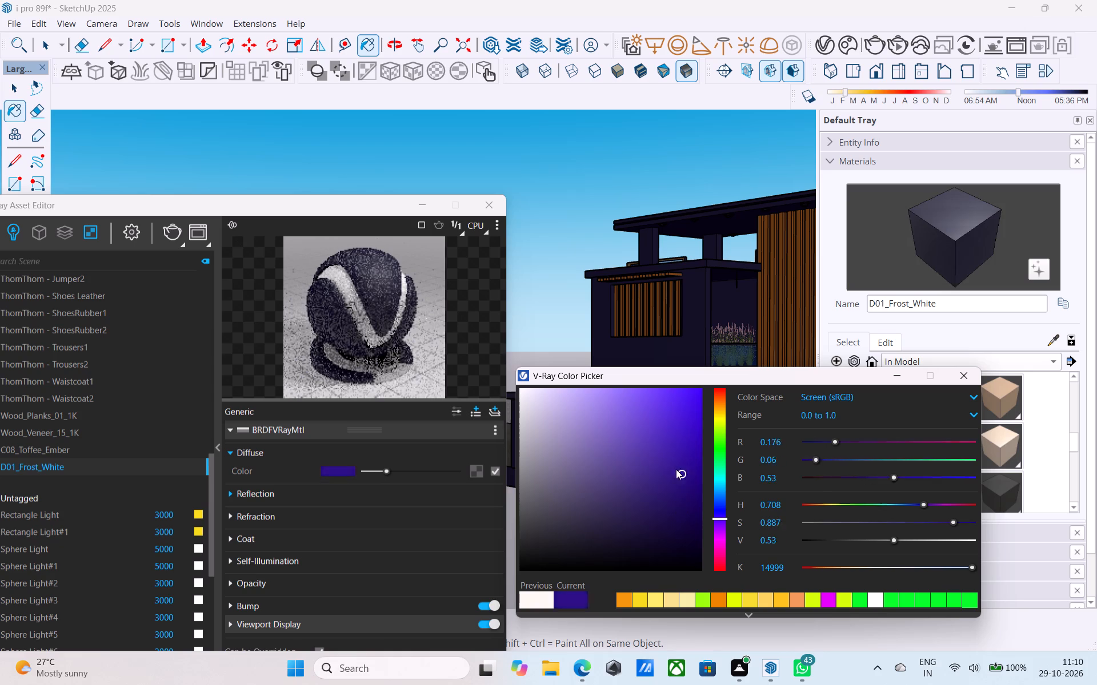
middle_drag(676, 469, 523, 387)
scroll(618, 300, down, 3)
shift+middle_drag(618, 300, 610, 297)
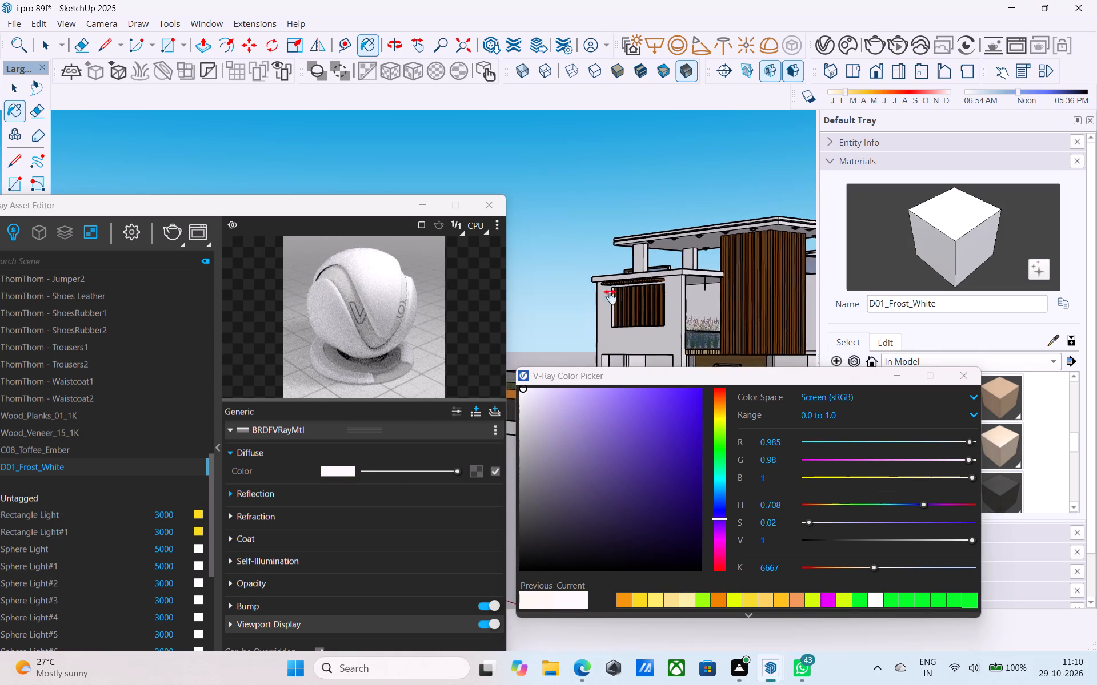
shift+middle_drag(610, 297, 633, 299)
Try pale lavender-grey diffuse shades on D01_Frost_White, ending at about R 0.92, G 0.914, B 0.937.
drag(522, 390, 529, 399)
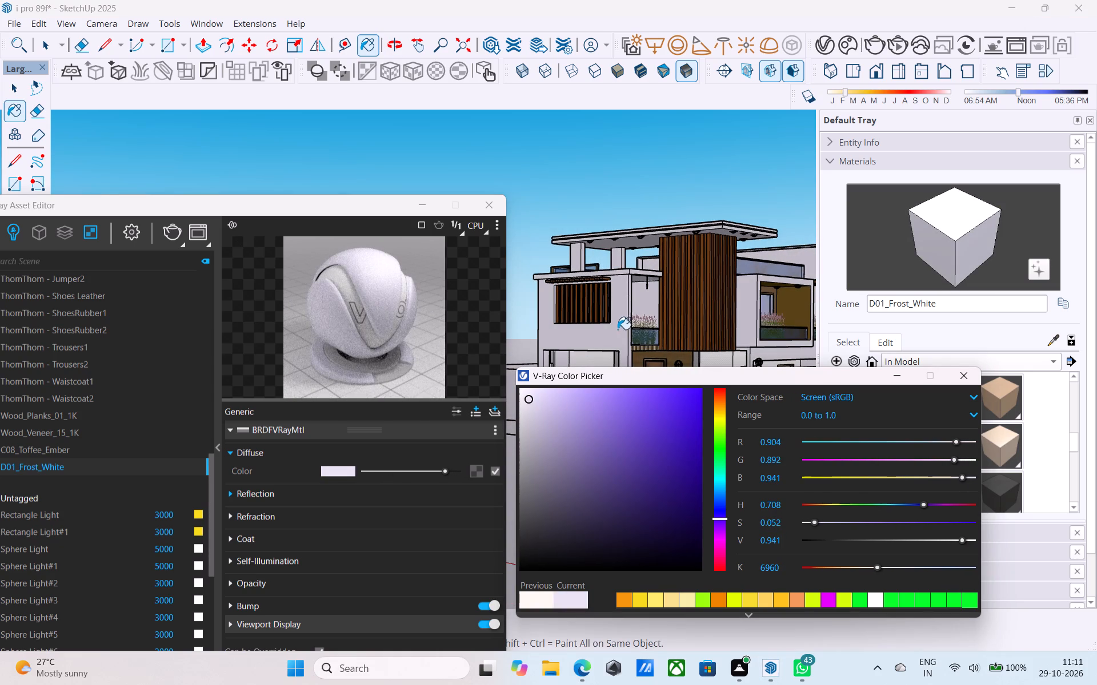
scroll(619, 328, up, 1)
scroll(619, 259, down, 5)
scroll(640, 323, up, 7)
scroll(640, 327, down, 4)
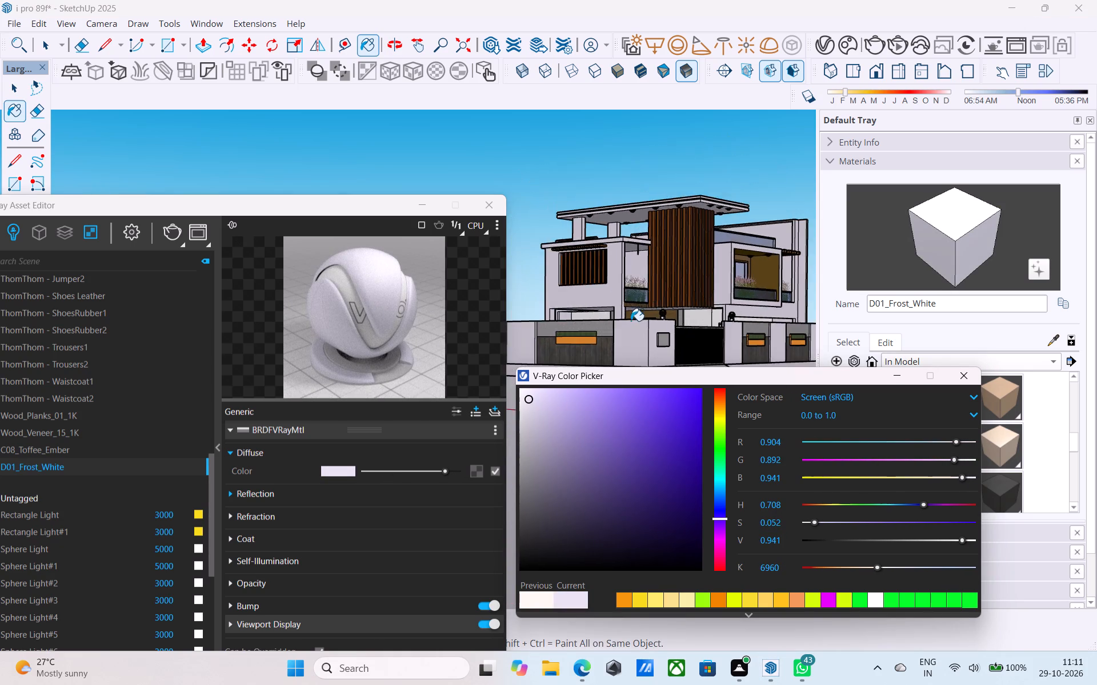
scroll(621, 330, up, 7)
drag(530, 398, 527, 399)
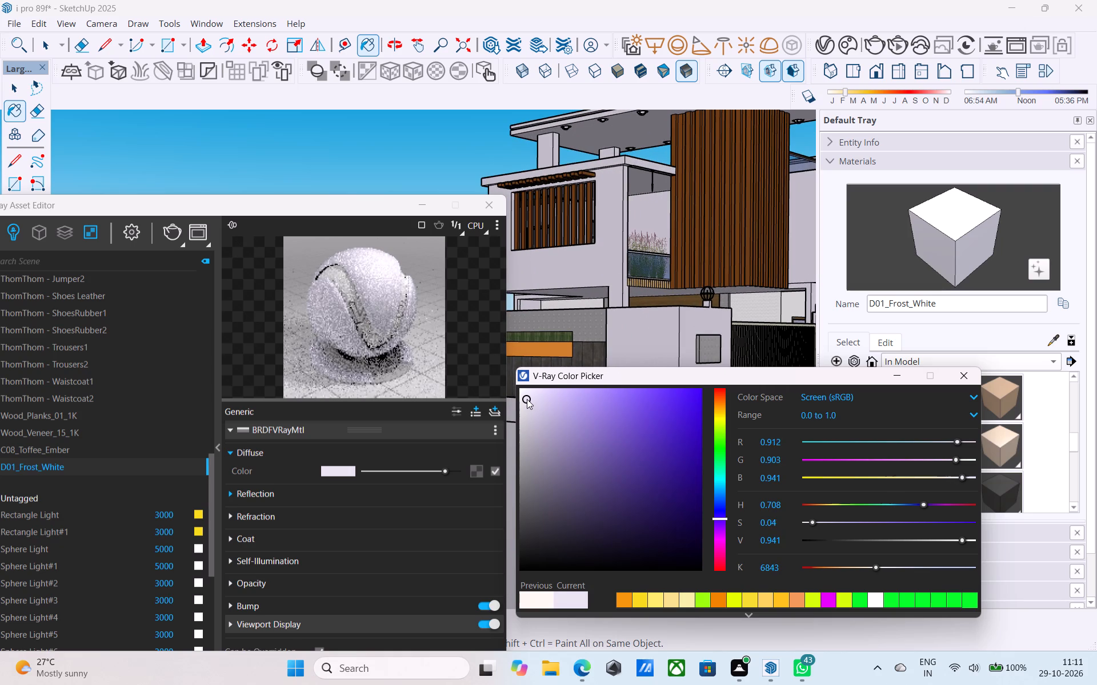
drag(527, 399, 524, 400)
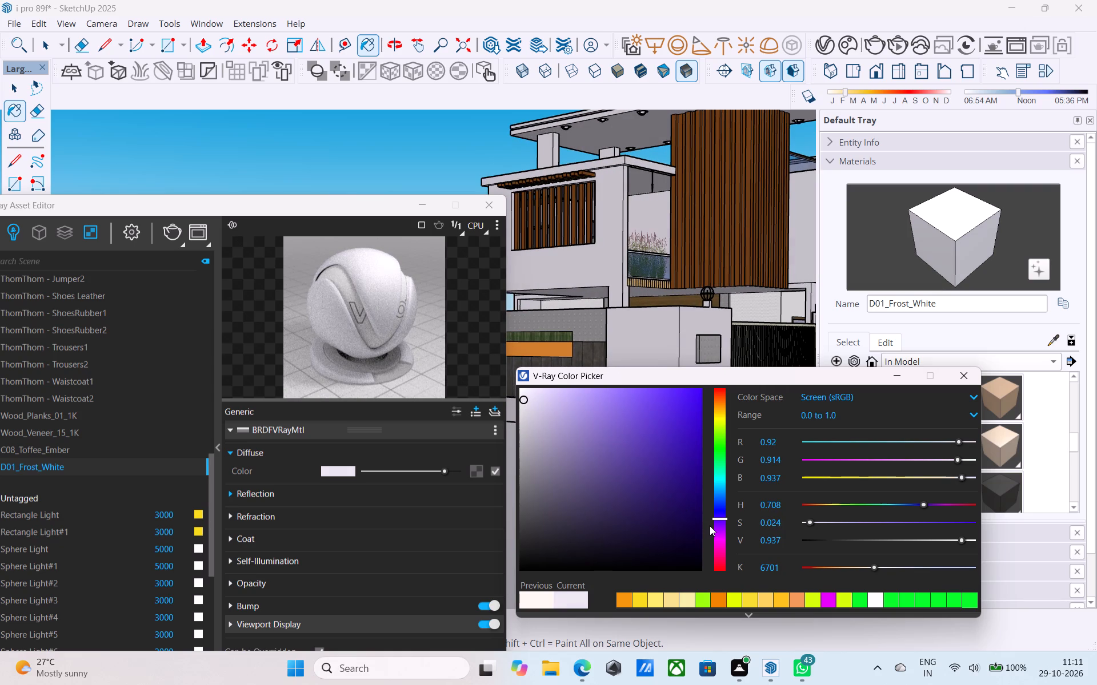
Shift the D01_Frost_White diffuse hue to yellow for a warm off-white of about R 0.933, G 0.933, B 0.914.
drag(717, 517, 712, 422)
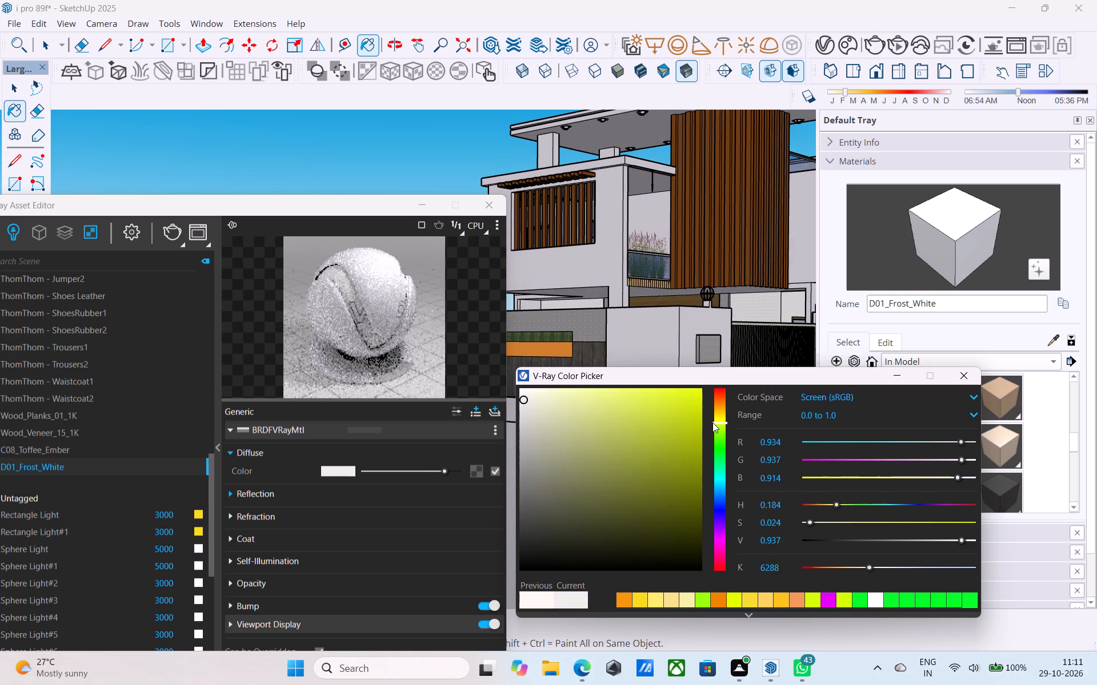
drag(712, 422, 710, 419)
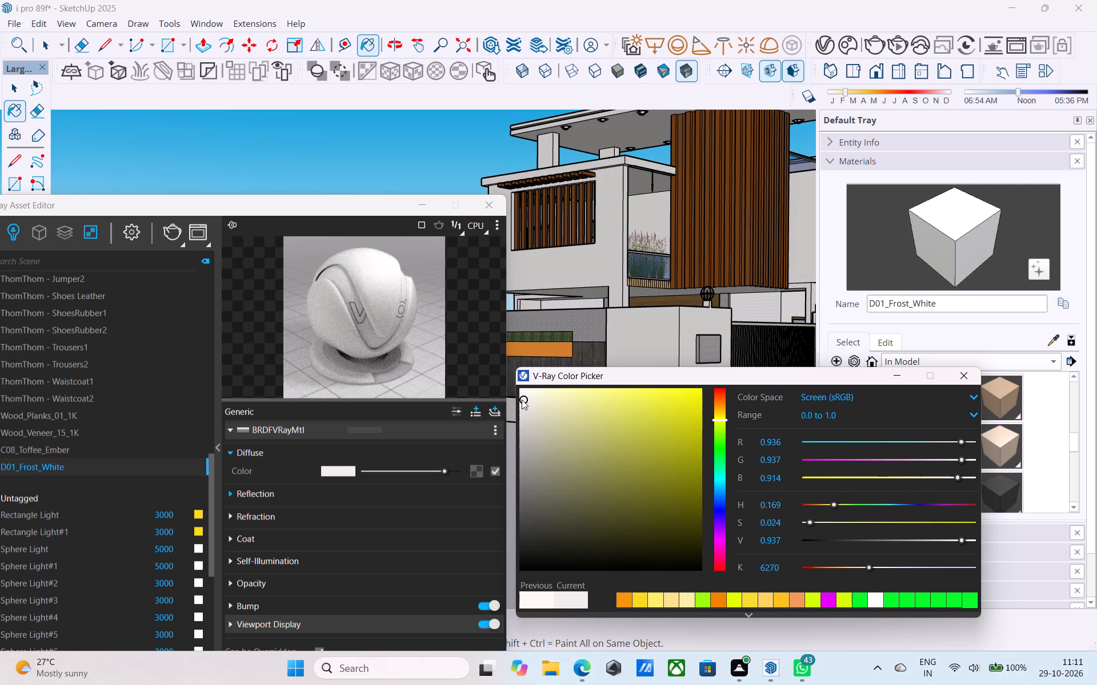
click(522, 400)
drag(391, 209, 321, 217)
scroll(543, 240, down, 2)
scroll(582, 272, down, 2)
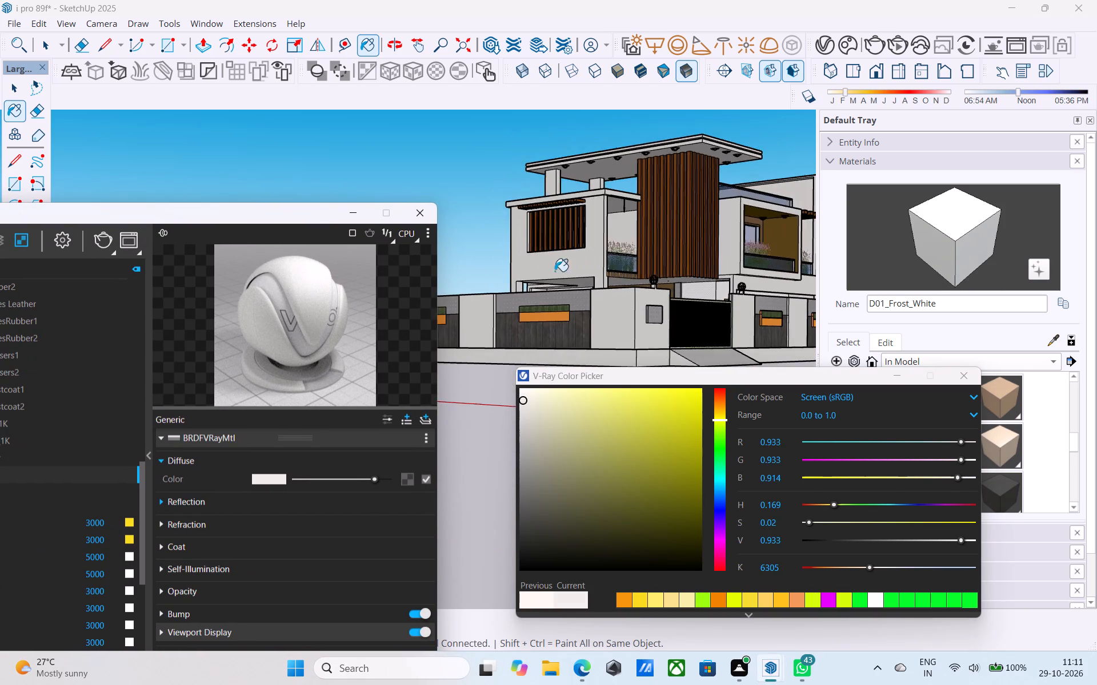
scroll(555, 271, down, 3)
middle_drag(578, 247, 537, 312)
scroll(538, 313, up, 4)
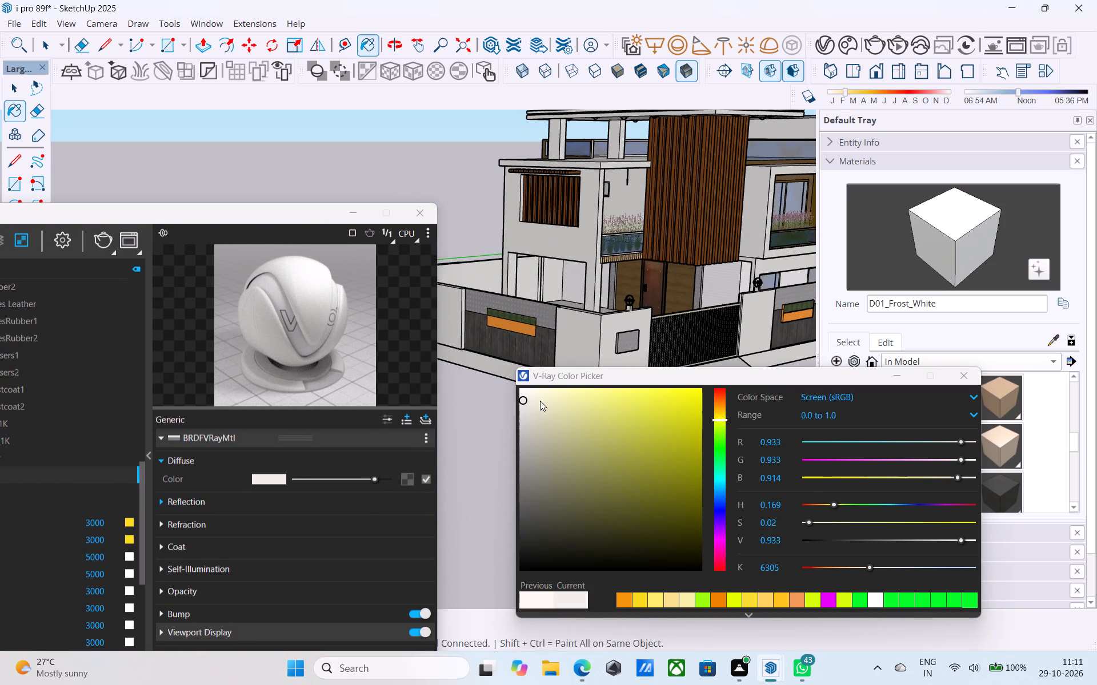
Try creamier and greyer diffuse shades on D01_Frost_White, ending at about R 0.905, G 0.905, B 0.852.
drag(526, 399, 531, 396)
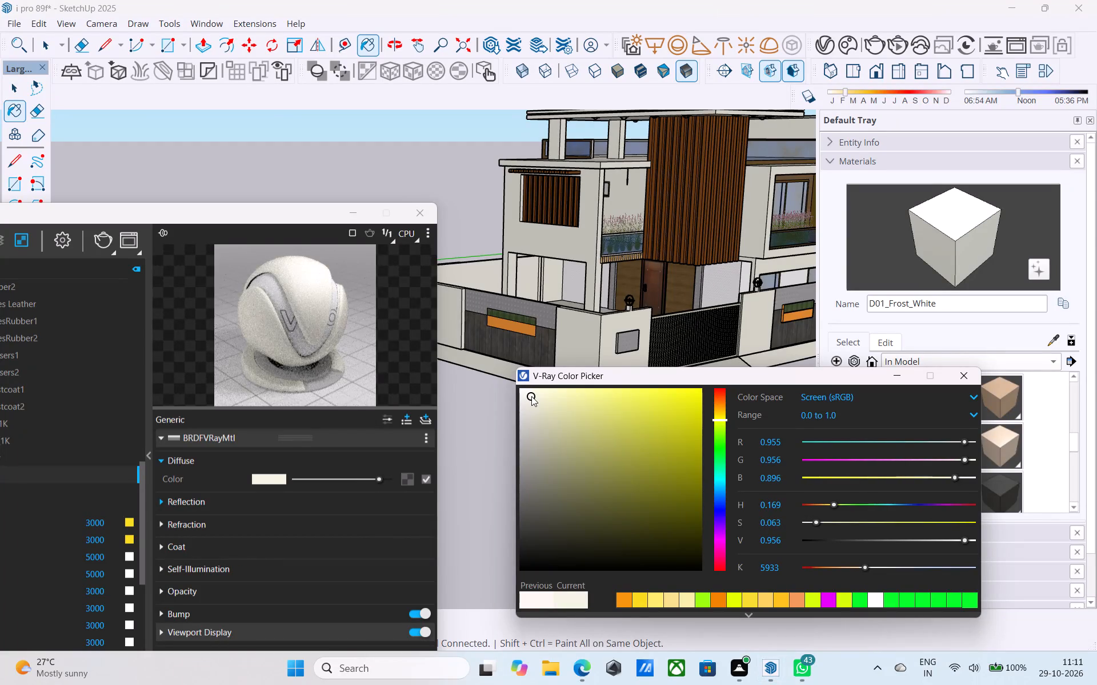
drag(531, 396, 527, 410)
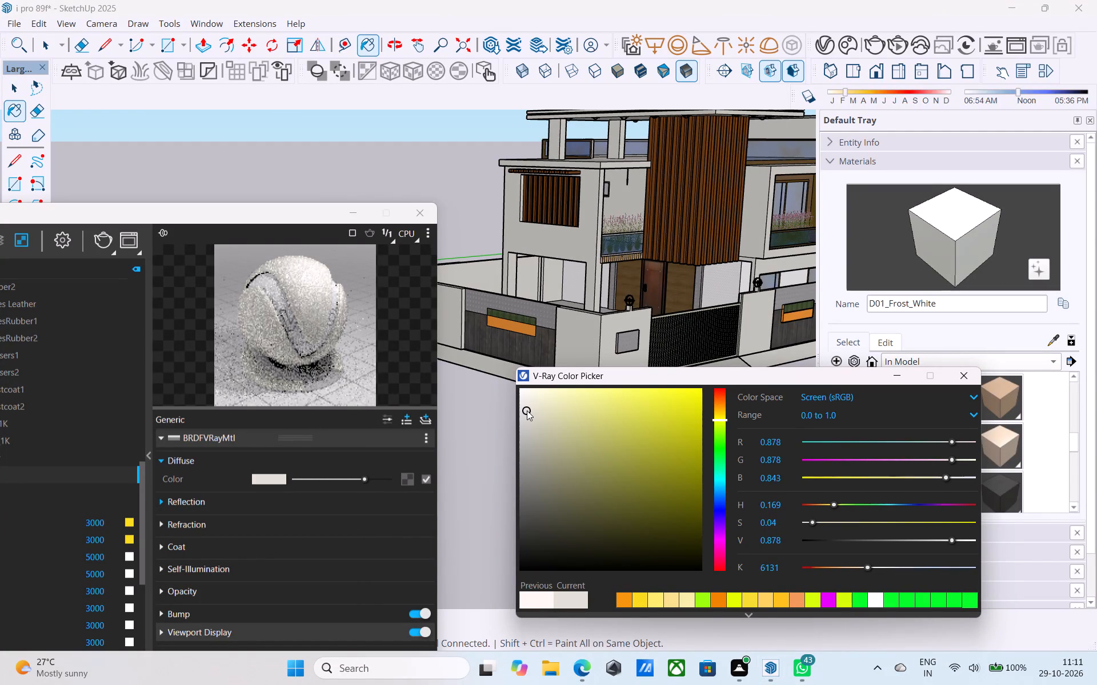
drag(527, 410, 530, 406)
Examine the cream wall colour on the house and boundary walls from several angles and distances.
scroll(573, 267, up, 2)
middle_drag(546, 221, 517, 195)
scroll(516, 195, down, 5)
middle_drag(623, 242, 539, 264)
scroll(541, 270, down, 3)
middle_drag(638, 261, 560, 265)
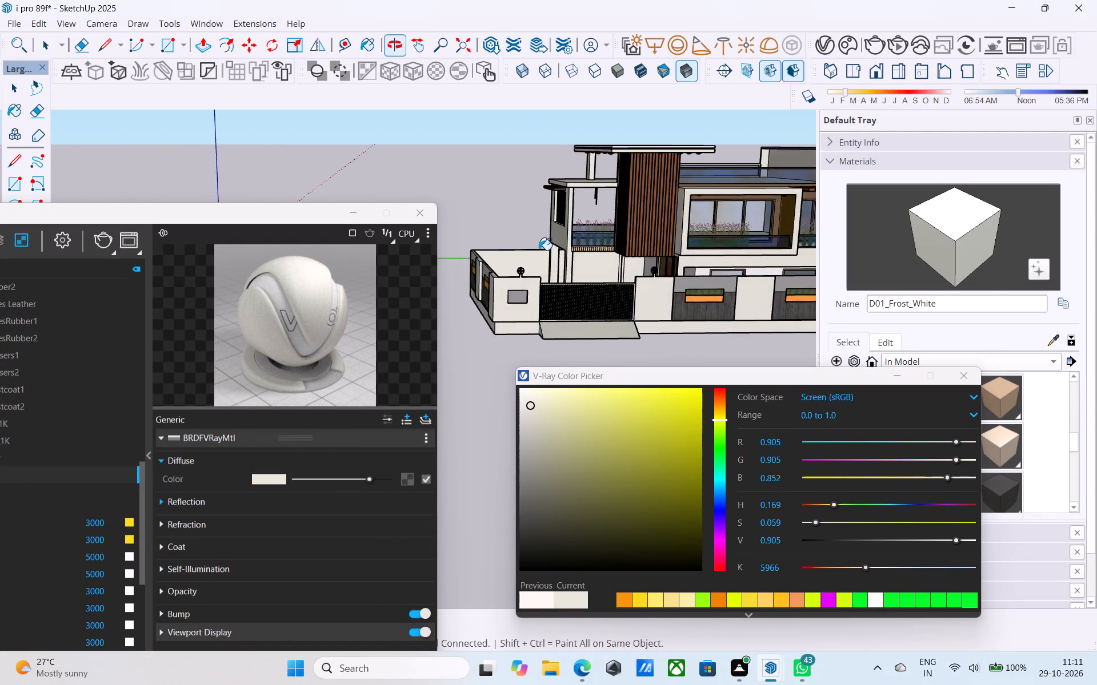
scroll(538, 248, down, 3)
middle_drag(560, 267, 593, 276)
scroll(686, 268, up, 4)
middle_drag(683, 271, 742, 271)
scroll(743, 271, down, 4)
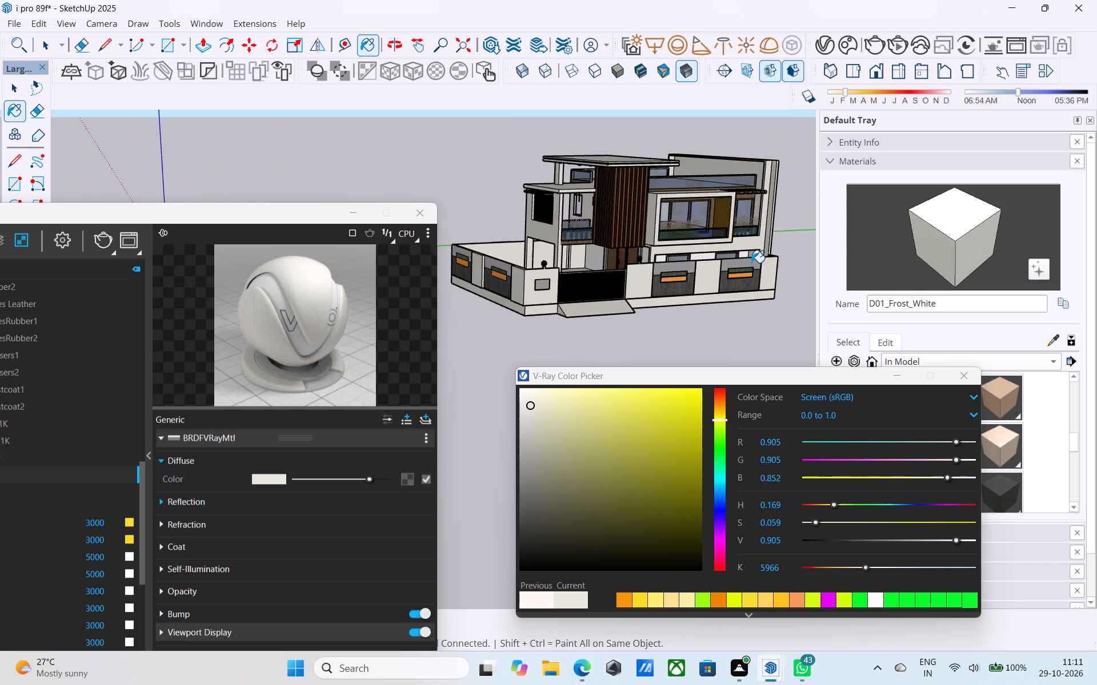
scroll(751, 263, down, 1)
scroll(570, 229, up, 5)
middle_drag(571, 237, 654, 219)
scroll(666, 220, down, 2)
scroll(574, 209, up, 3)
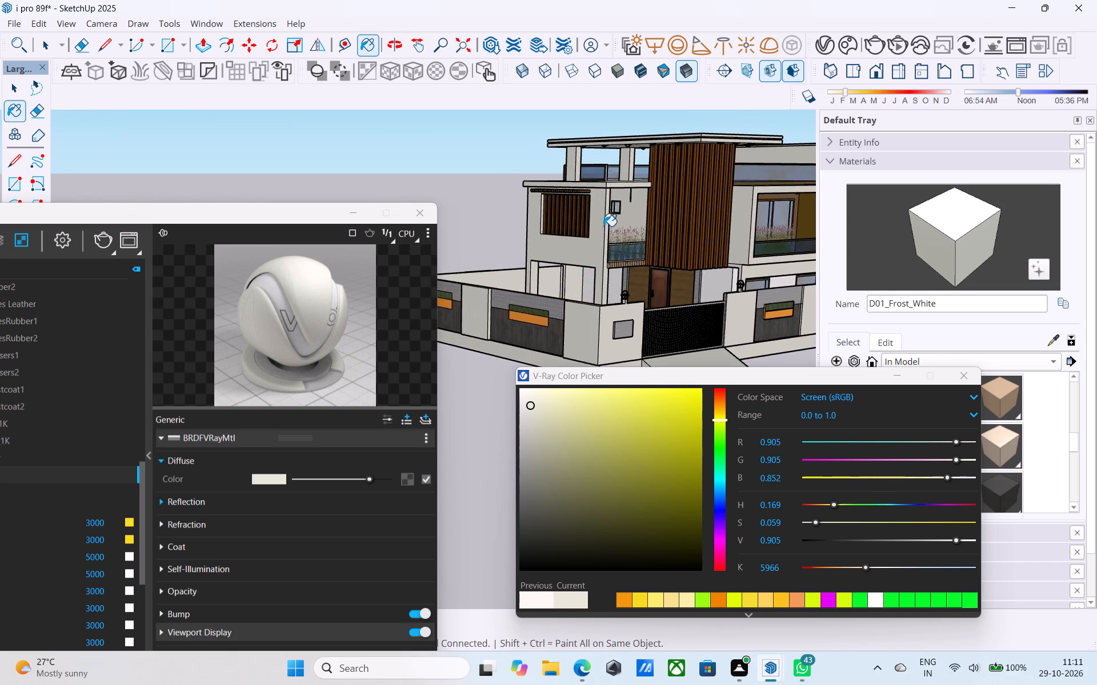
middle_drag(604, 230, 580, 170)
scroll(580, 171, up, 3)
scroll(580, 182, down, 3)
middle_drag(581, 184, 603, 219)
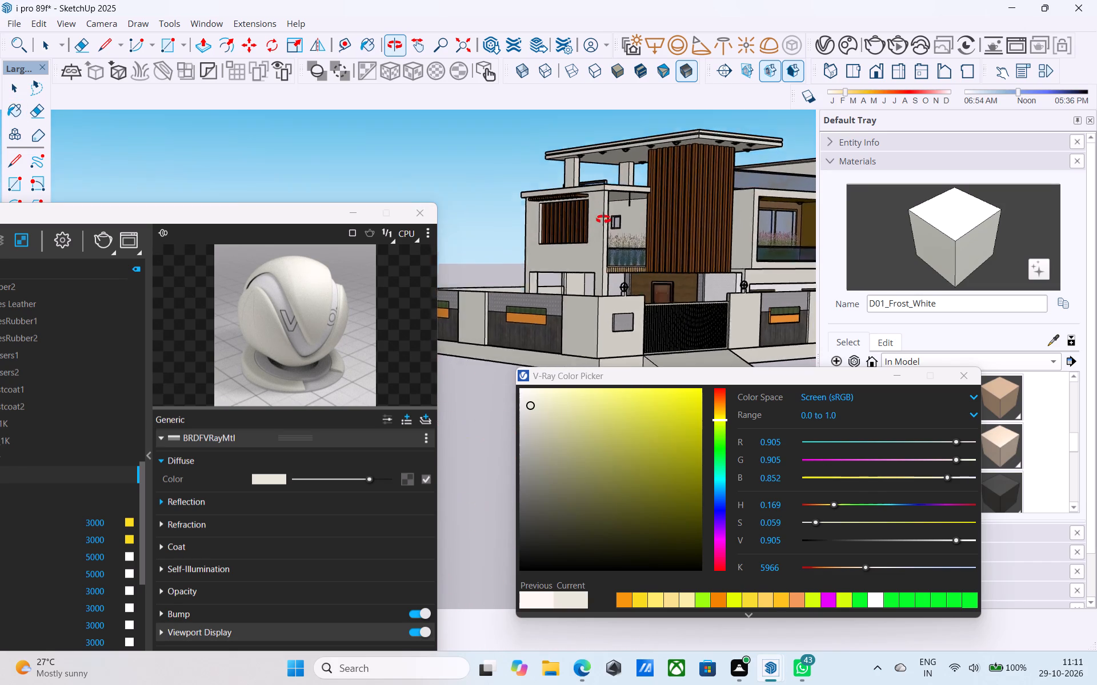
middle_drag(603, 219, 603, 220)
scroll(603, 220, up, 1)
scroll(603, 220, down, 1)
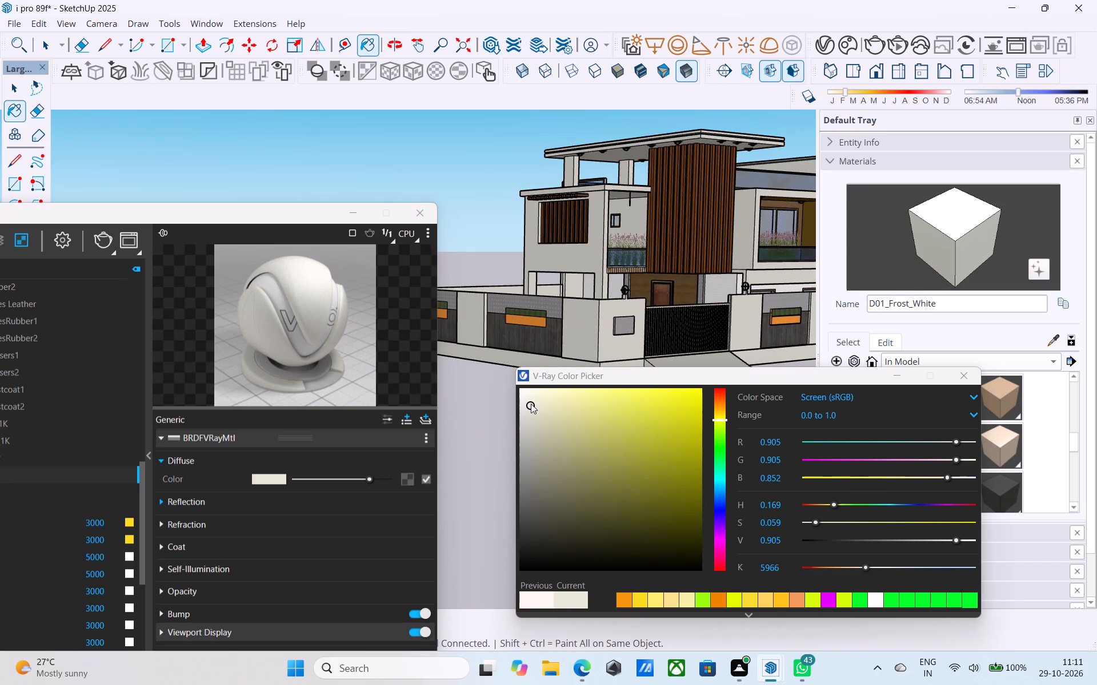
Set the D01_Frost_White diffuse colour to a lighter warm white of about R 0.932, G 0.933, B 0.888.
click(531, 405)
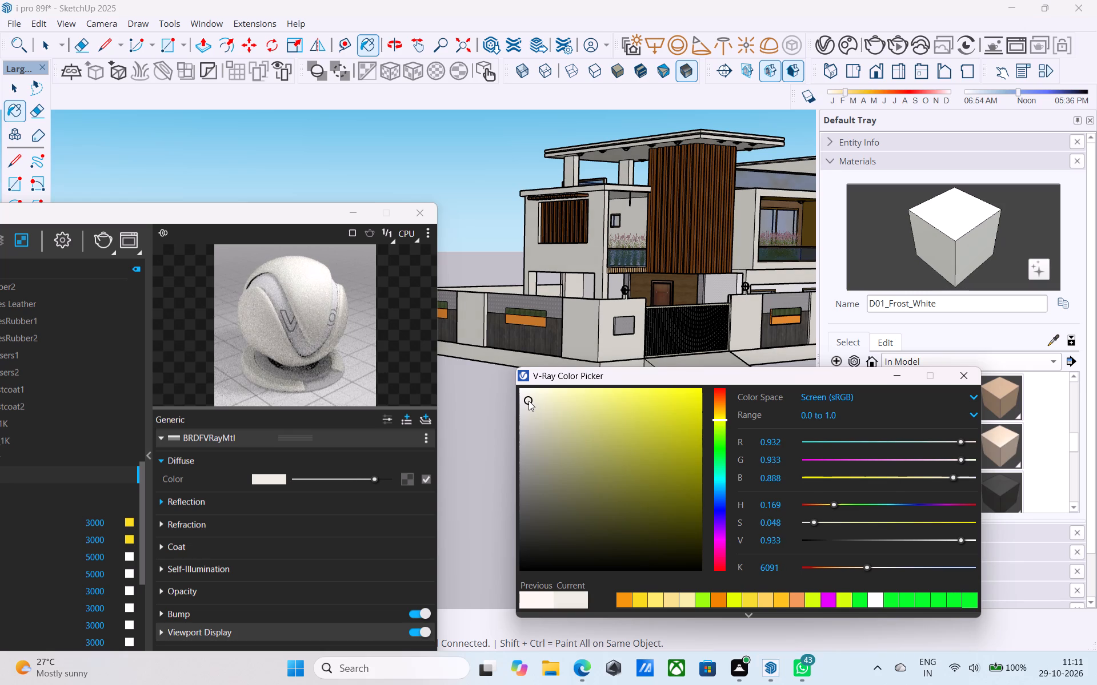
middle_drag(626, 267, 523, 243)
scroll(525, 243, down, 3)
middle_drag(634, 245, 546, 276)
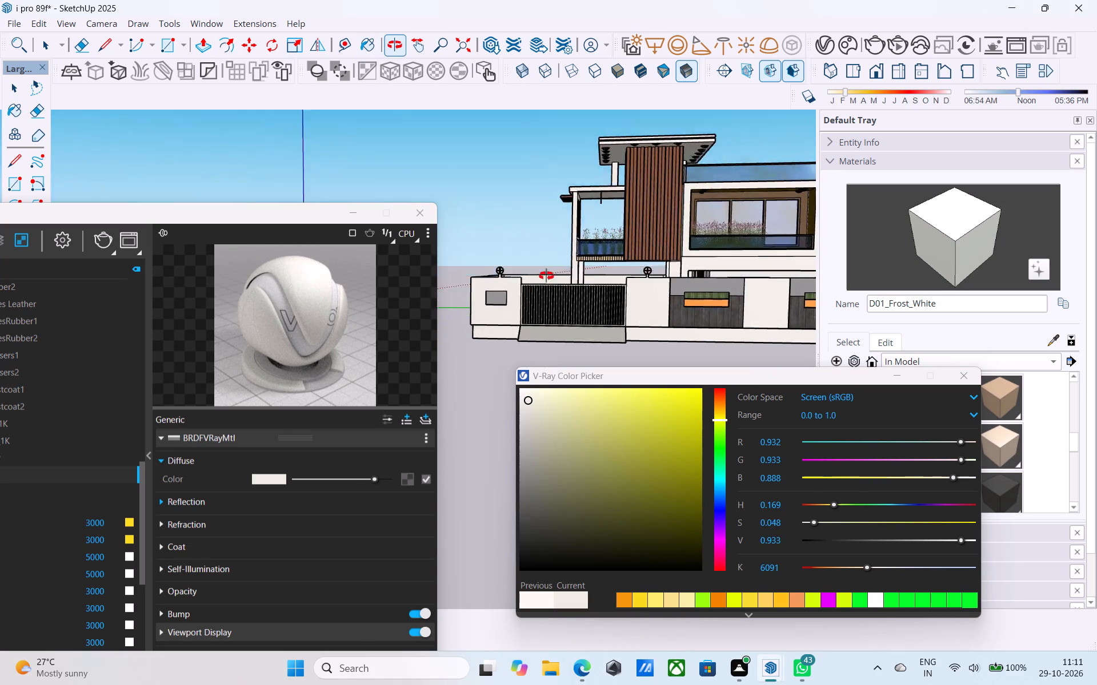
Finish the D01_Frost_White diffuse colour edit and close the colour picker.
middle_drag(546, 276, 814, 305)
scroll(796, 302, down, 2)
middle_drag(726, 302, 694, 281)
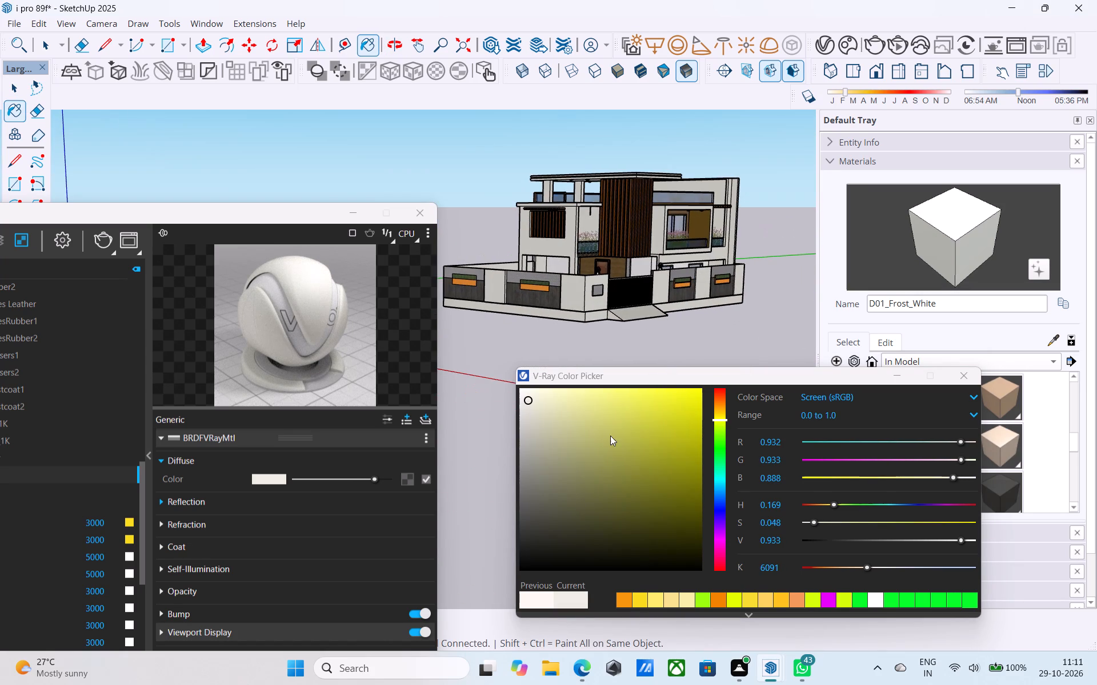
click(964, 378)
Set the coat amount of D01_Frost_White to 1, leaving its coat colour white.
scroll(401, 522, down, 3)
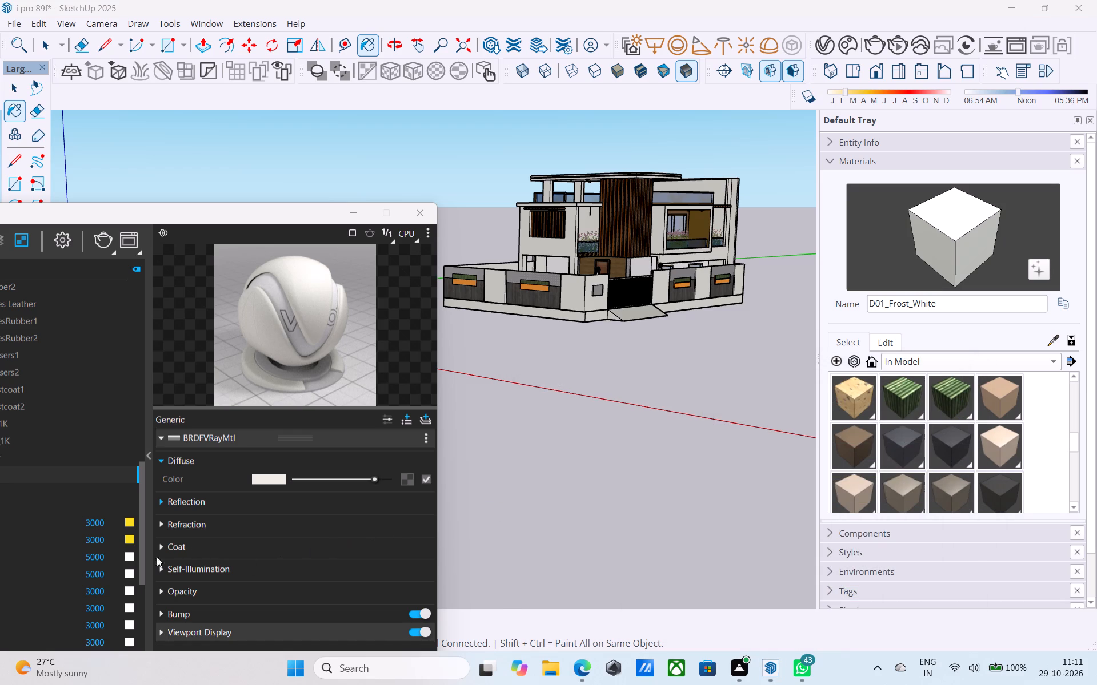
click(212, 528)
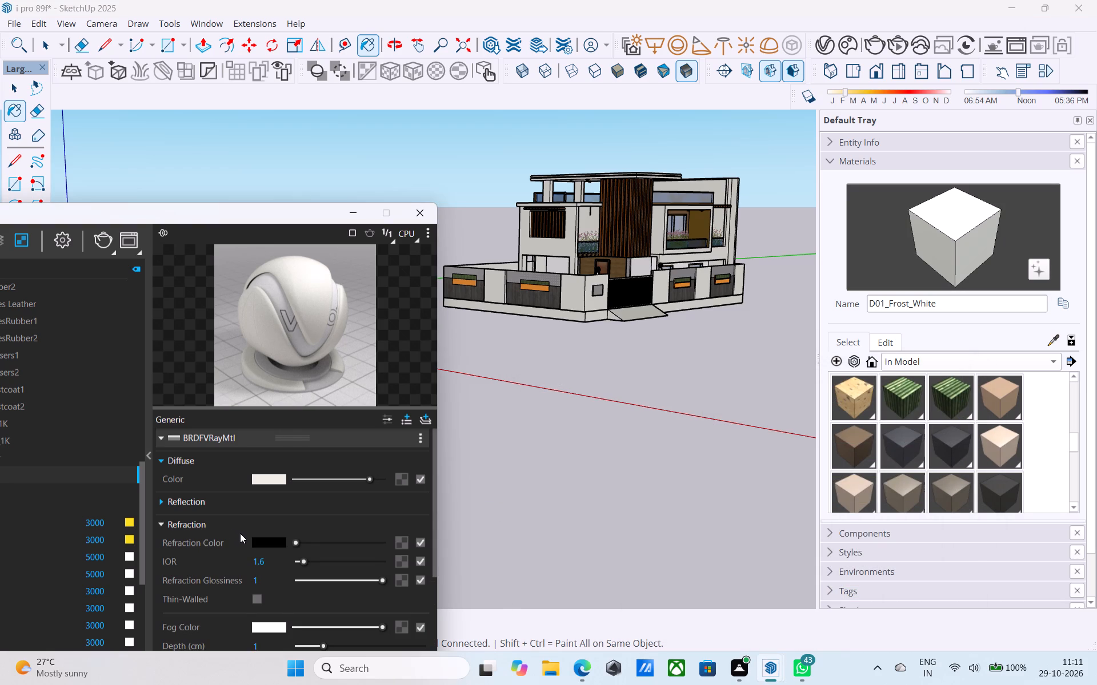
scroll(240, 533, down, 3)
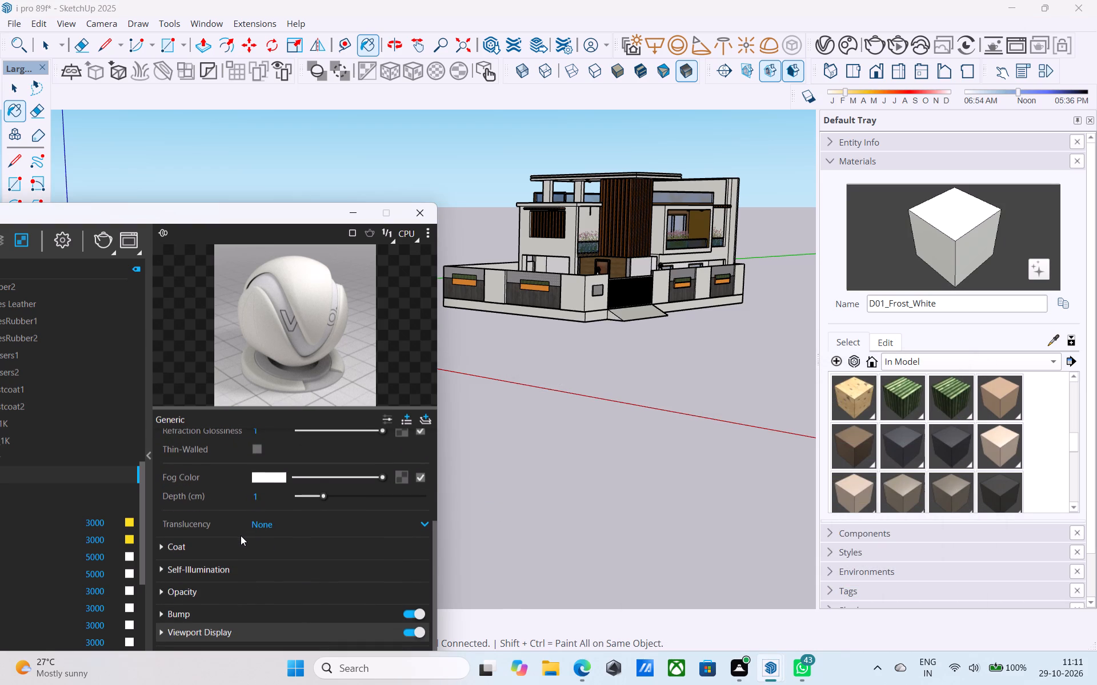
scroll(251, 559, down, 1)
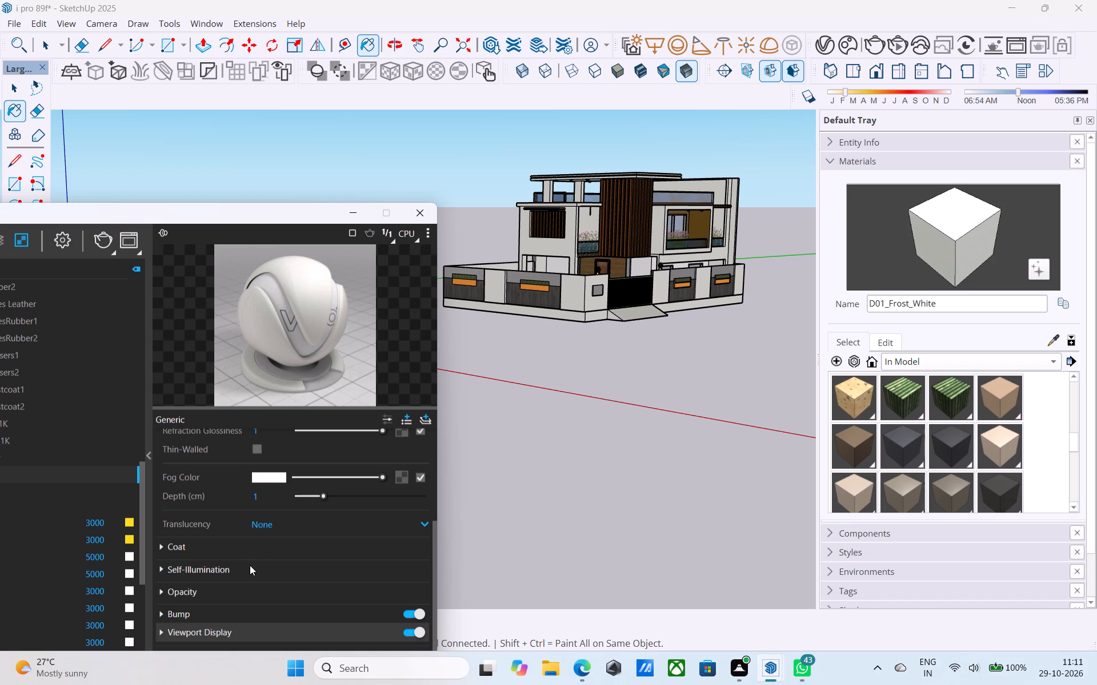
click(246, 570)
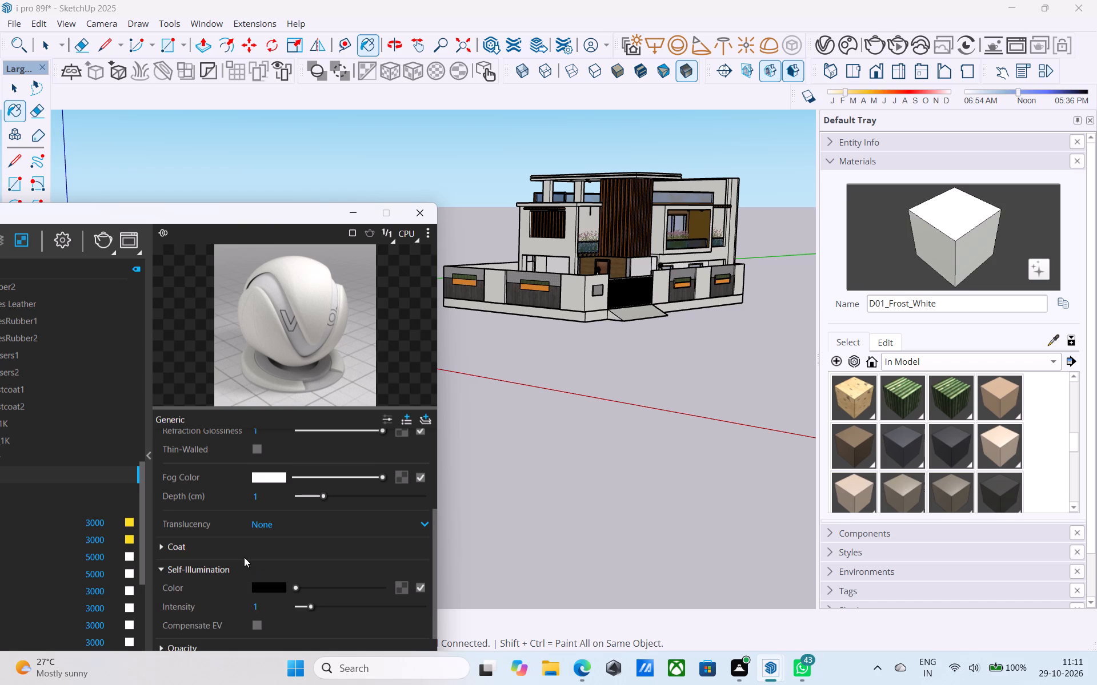
click(241, 549)
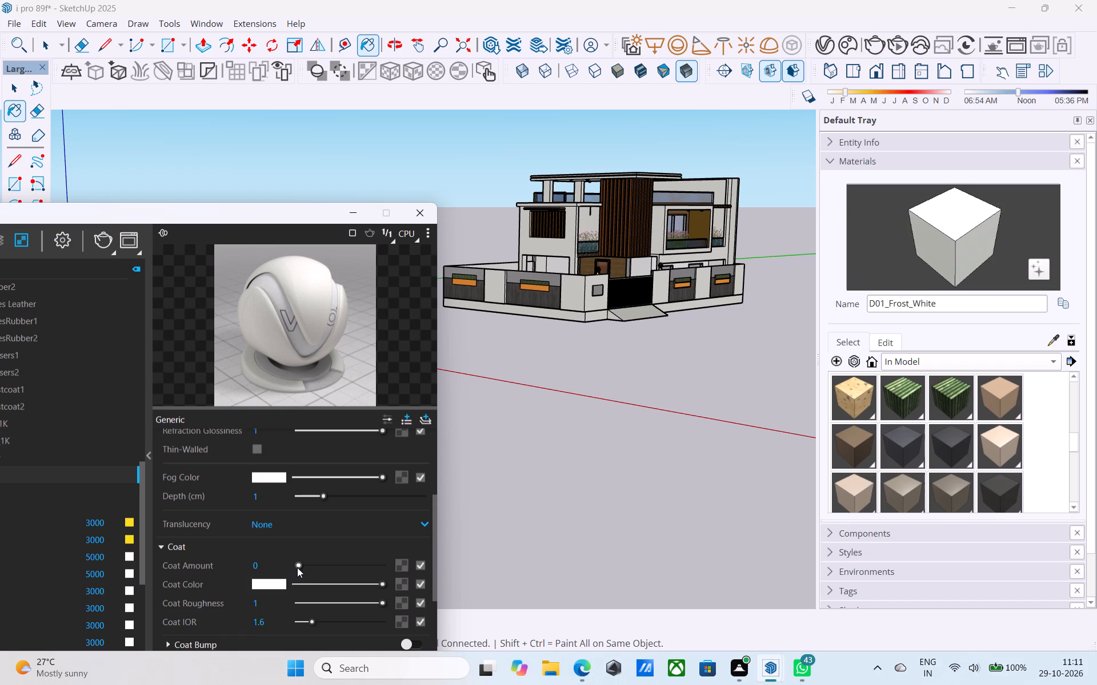
drag(297, 567, 389, 564)
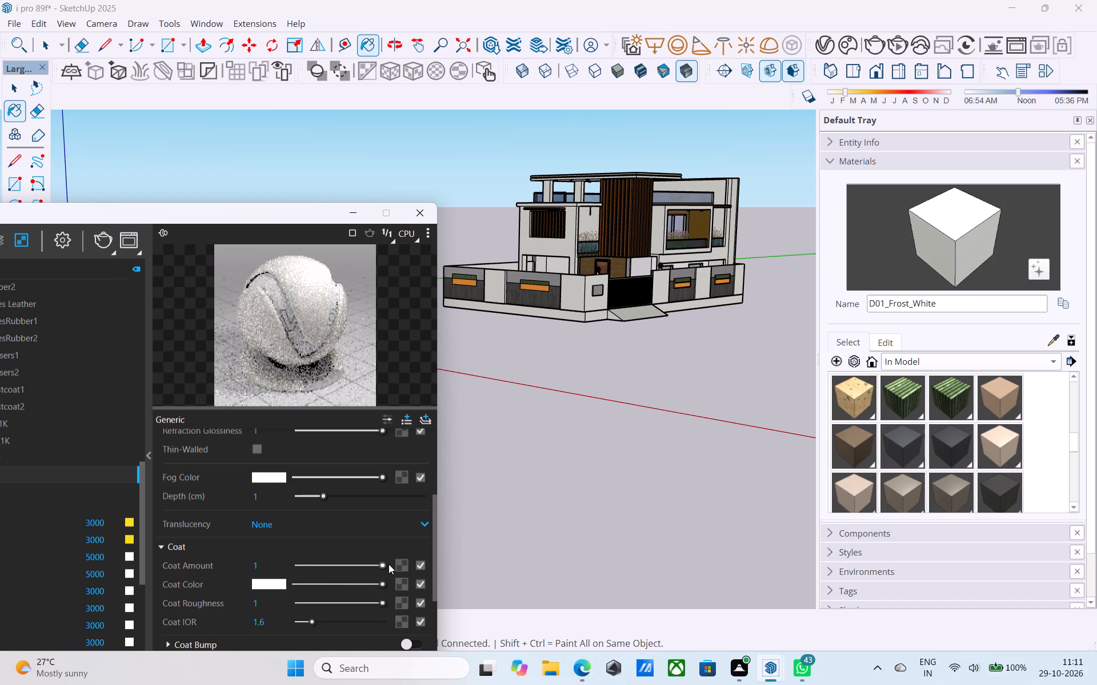
drag(389, 564, 255, 564)
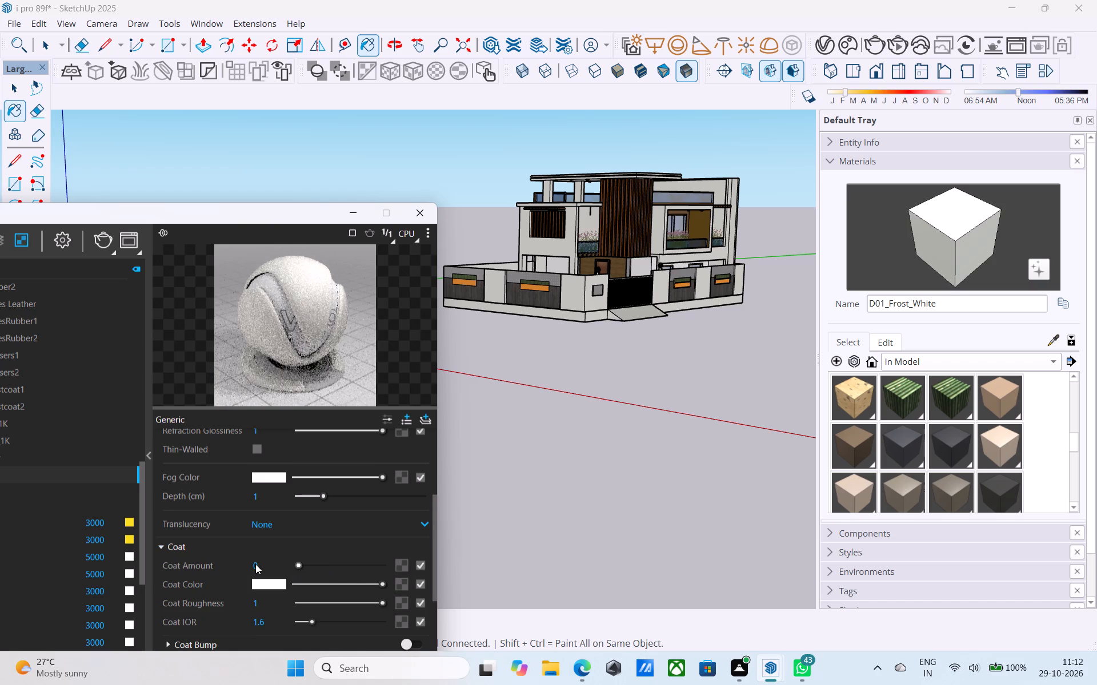
drag(255, 564, 435, 565)
scroll(305, 521, down, 1)
scroll(305, 521, up, 1)
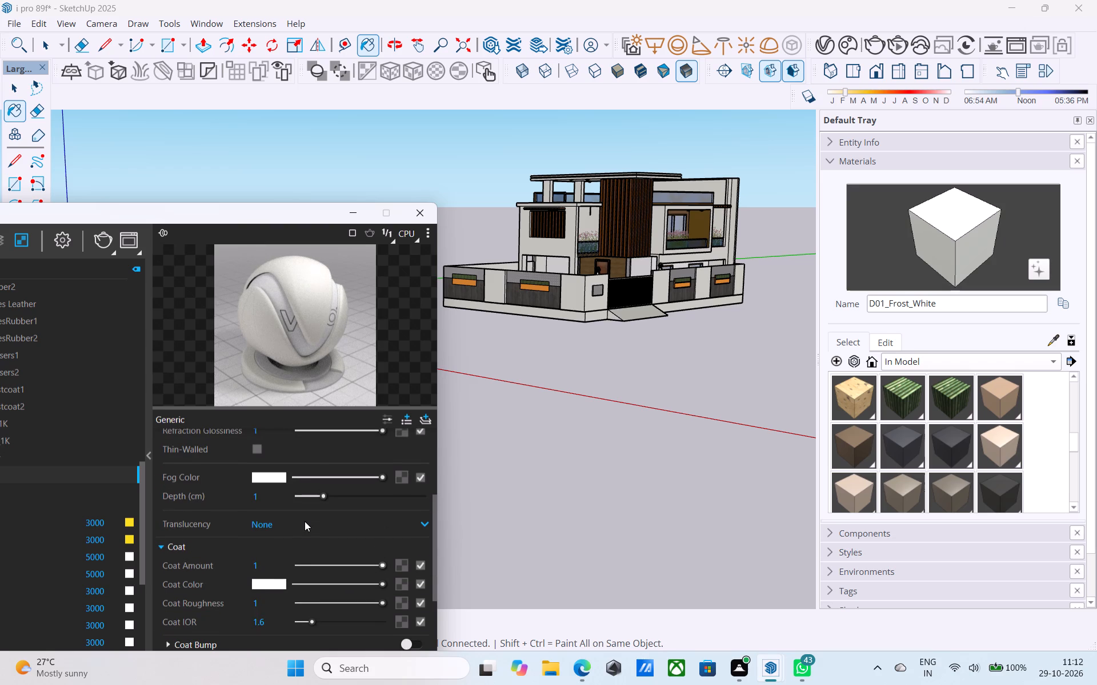
click(277, 583)
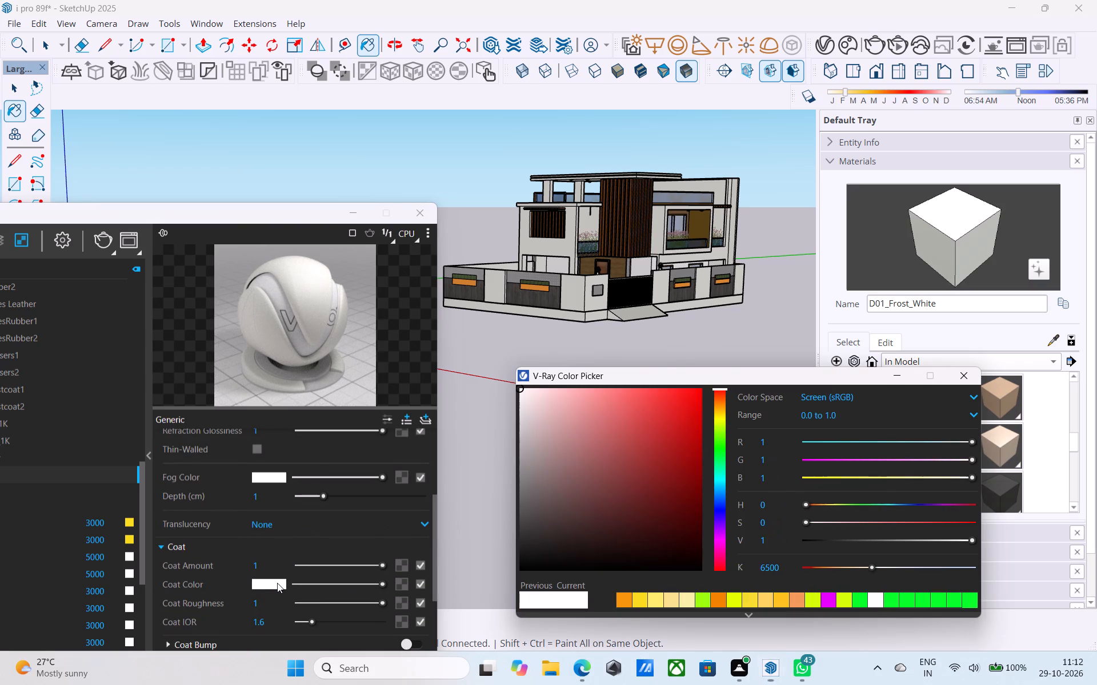
click(972, 369)
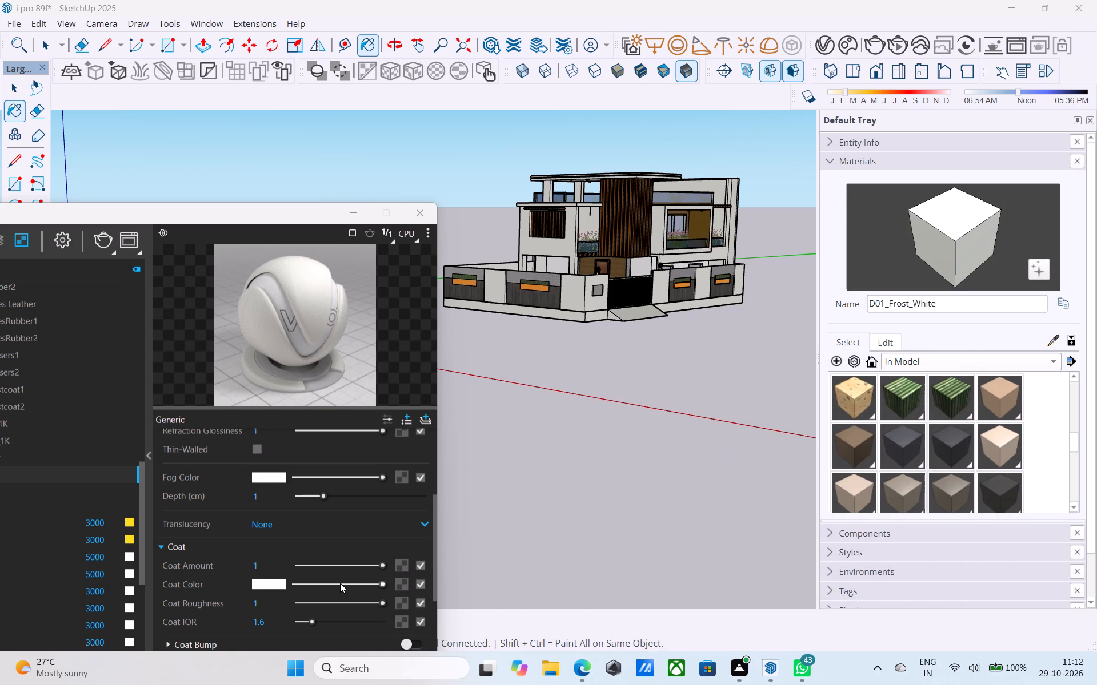
Raise the refraction fog depth of D01_Frost_White to 4.891 cm.
scroll(340, 583, up, 1)
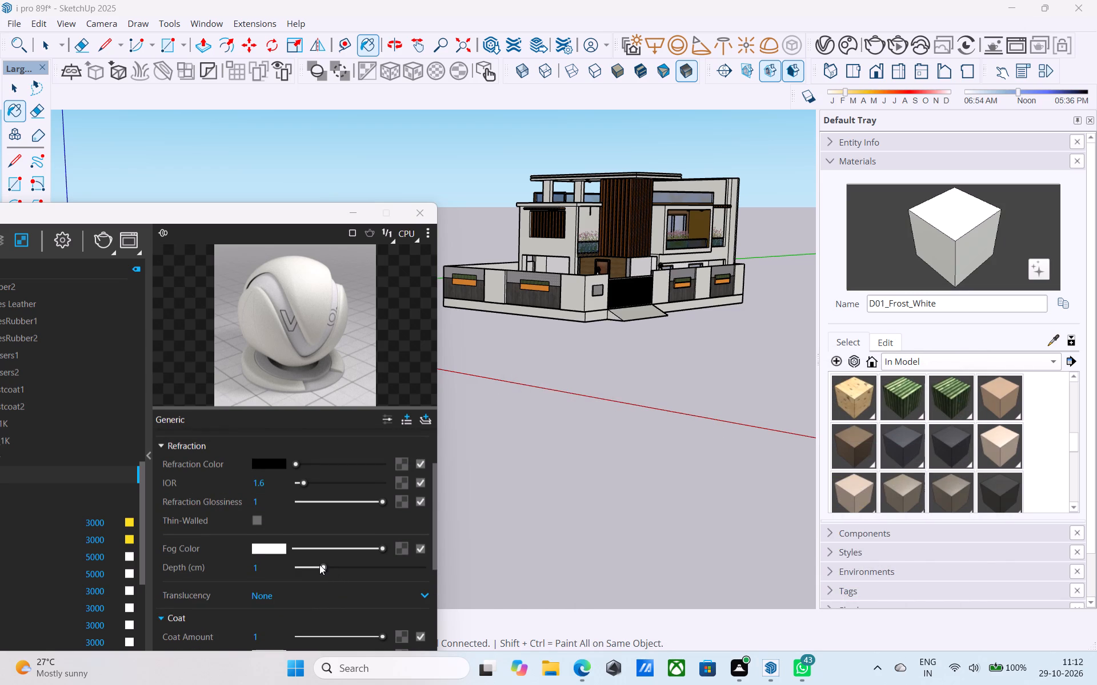
drag(321, 565, 420, 562)
Examine the walls, slat tower and boundary wall from several angles and distances with the changed coat and fog settings.
scroll(539, 421, up, 3)
scroll(644, 150, up, 5)
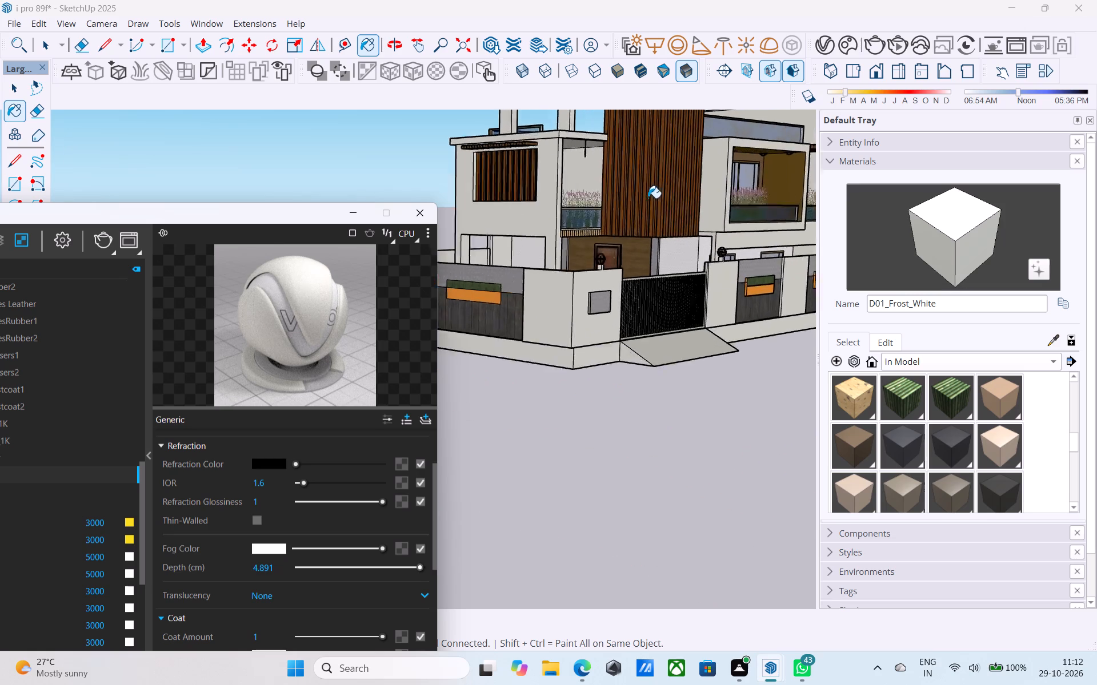
scroll(648, 198, up, 4)
scroll(651, 233, down, 3)
middle_drag(667, 252, 630, 309)
scroll(631, 307, down, 7)
middle_drag(627, 387, 638, 354)
scroll(566, 278, up, 4)
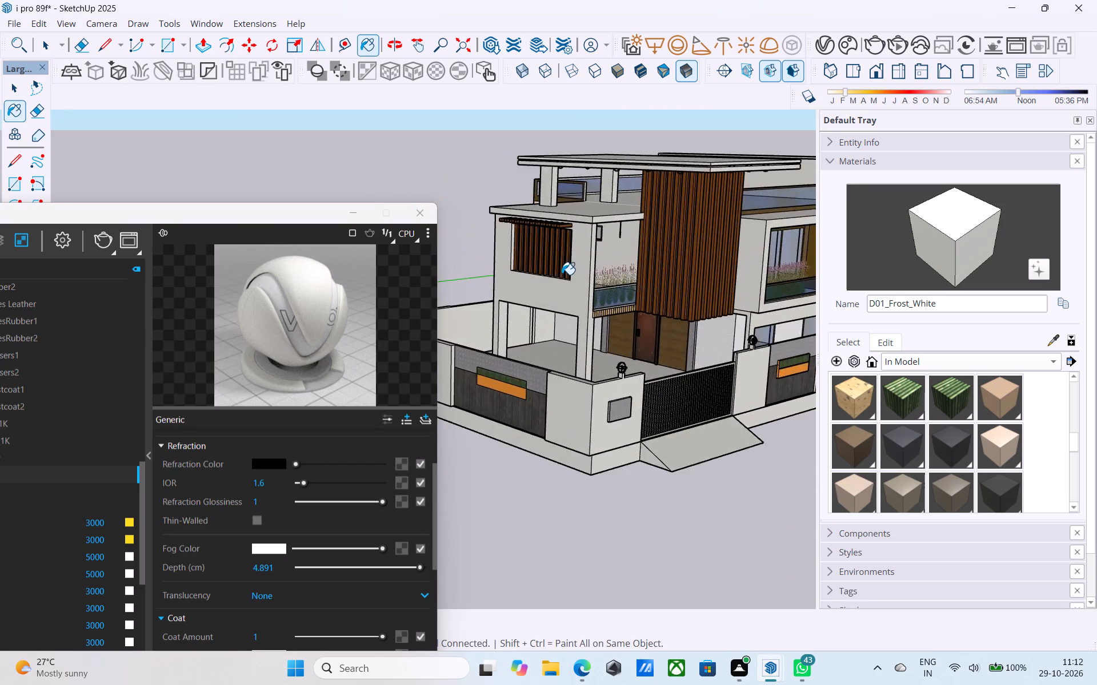
scroll(562, 275, up, 3)
scroll(612, 343, up, 1)
middle_drag(613, 346, 595, 327)
scroll(669, 344, down, 7)
middle_drag(647, 390, 559, 388)
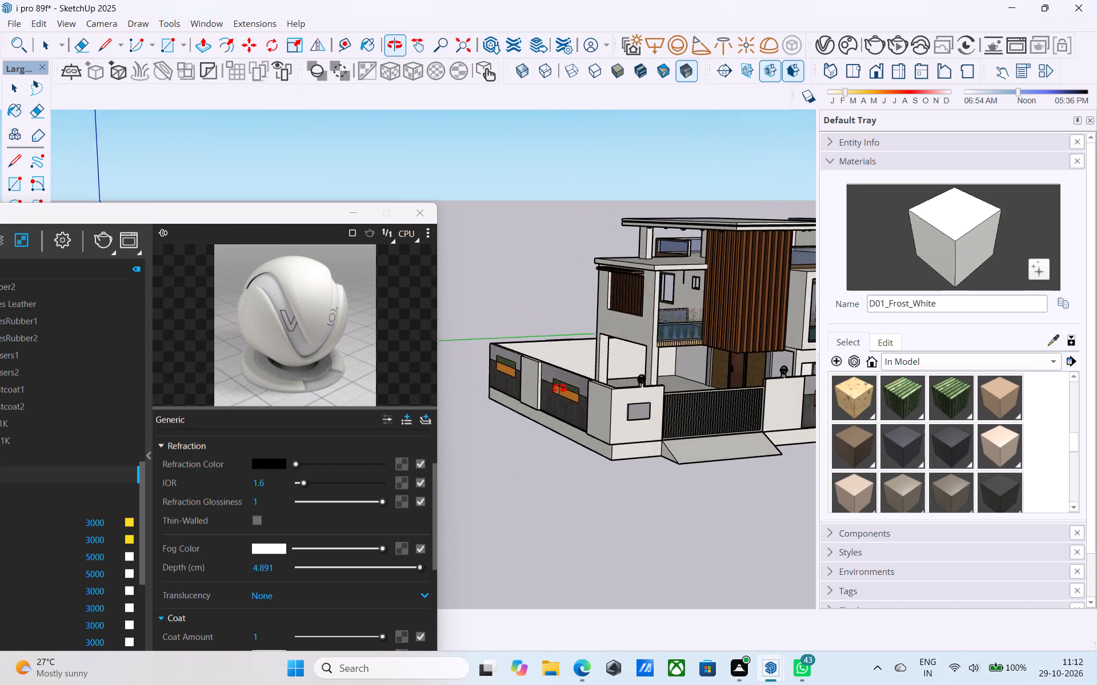
middle_drag(559, 388, 560, 389)
scroll(574, 384, down, 4)
middle_drag(575, 384, 719, 380)
scroll(530, 331, up, 4)
middle_drag(650, 361, 648, 355)
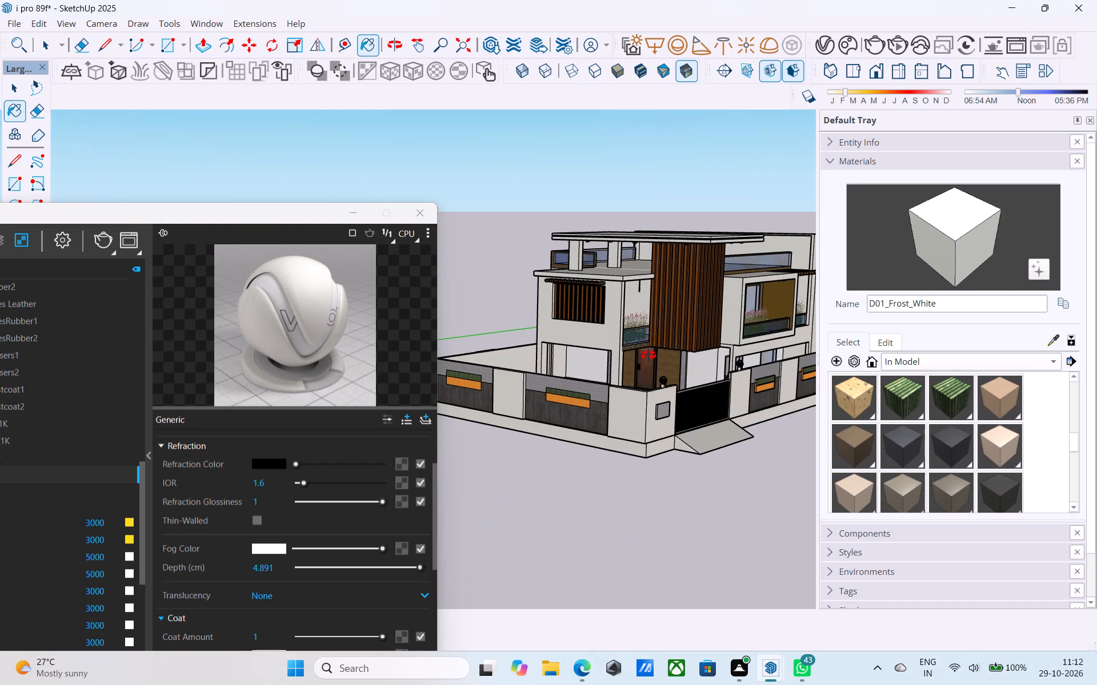
middle_drag(648, 355, 643, 350)
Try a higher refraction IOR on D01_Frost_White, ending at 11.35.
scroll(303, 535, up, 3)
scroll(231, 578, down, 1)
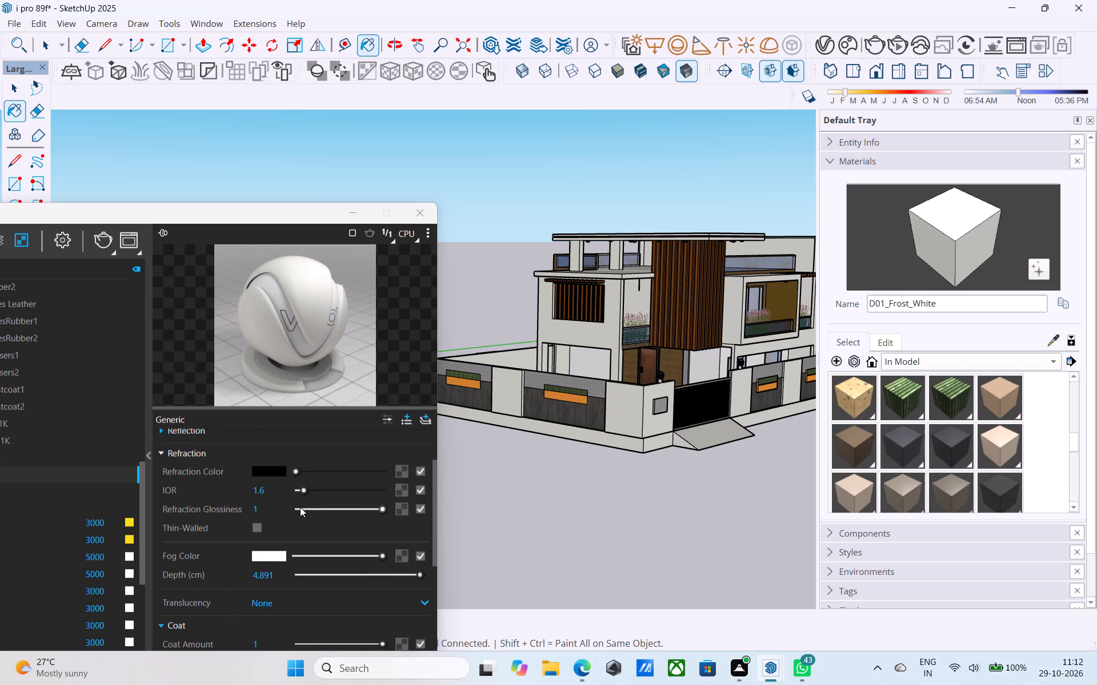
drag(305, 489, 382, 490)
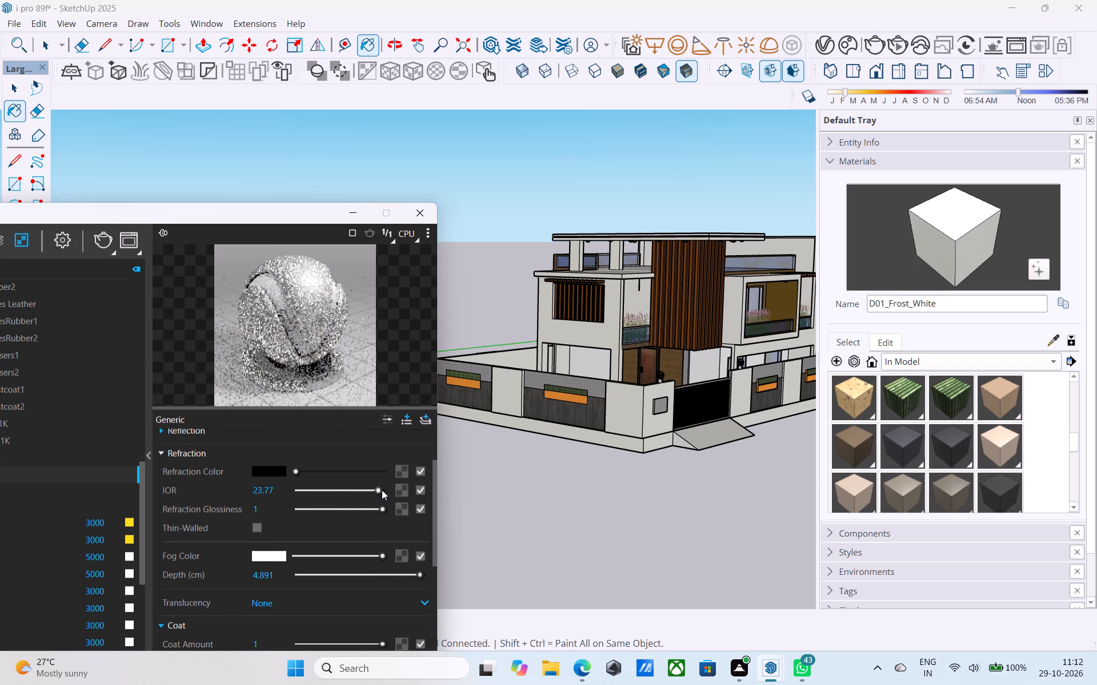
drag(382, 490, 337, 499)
Examine the wall finish around the slatted window, balcony planter and porch columns up close.
scroll(544, 425, down, 1)
middle_drag(544, 425, 483, 463)
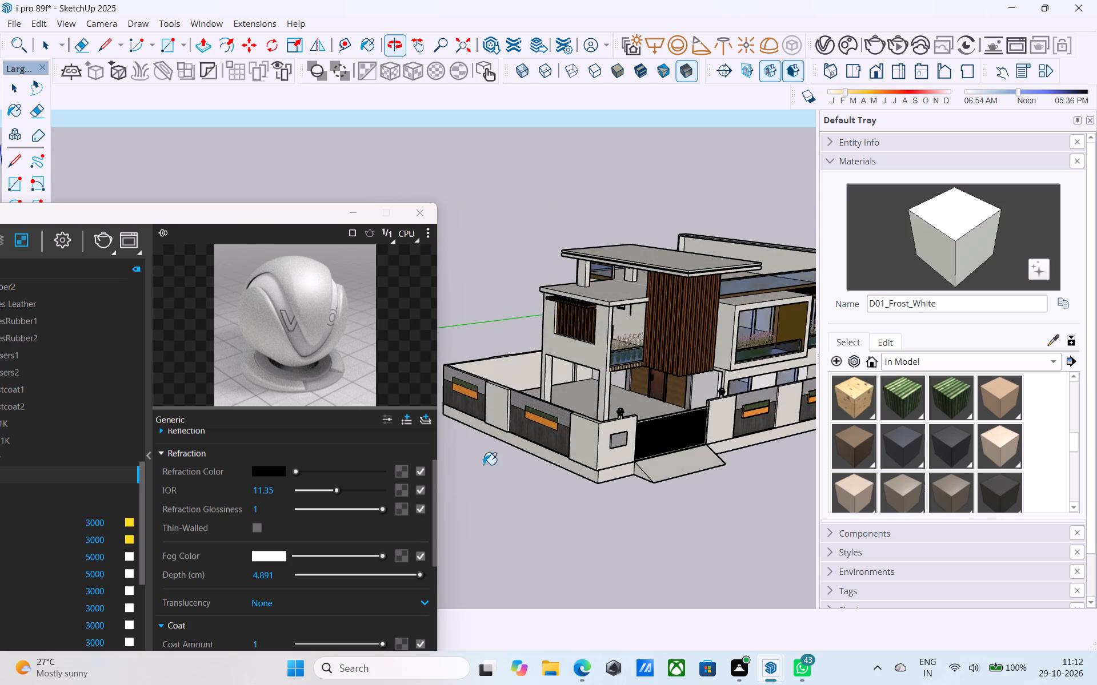
scroll(602, 341, up, 10)
scroll(611, 353, down, 2)
middle_click(611, 353)
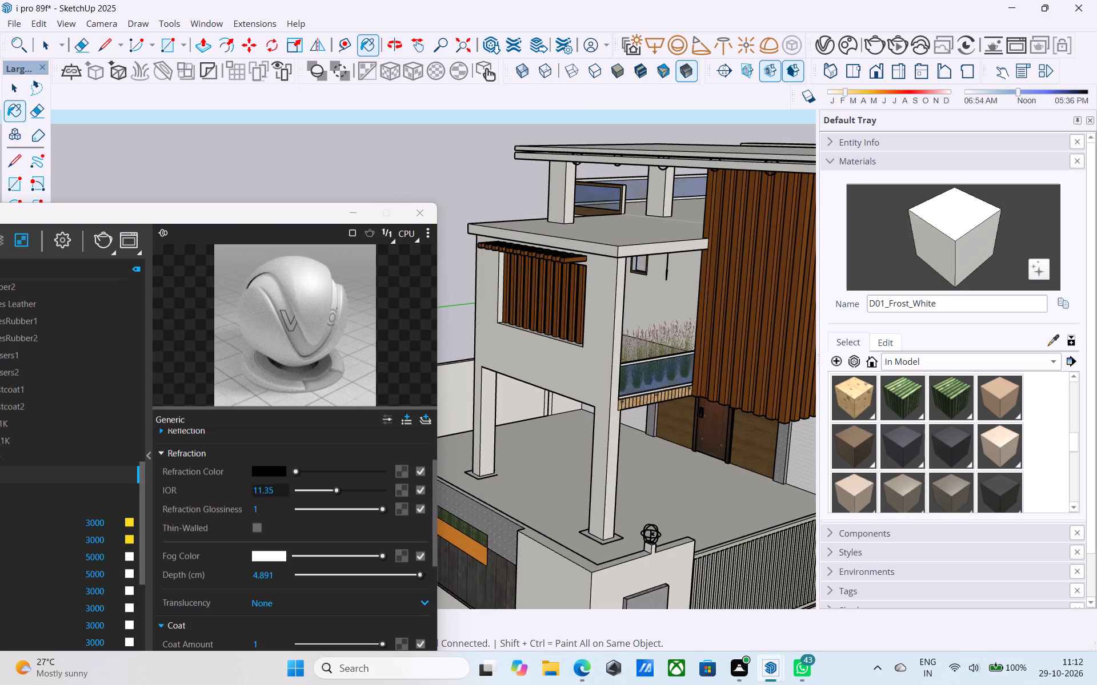
scroll(276, 483, up, 3)
scroll(636, 390, up, 10)
middle_drag(542, 361, 561, 405)
scroll(562, 405, down, 4)
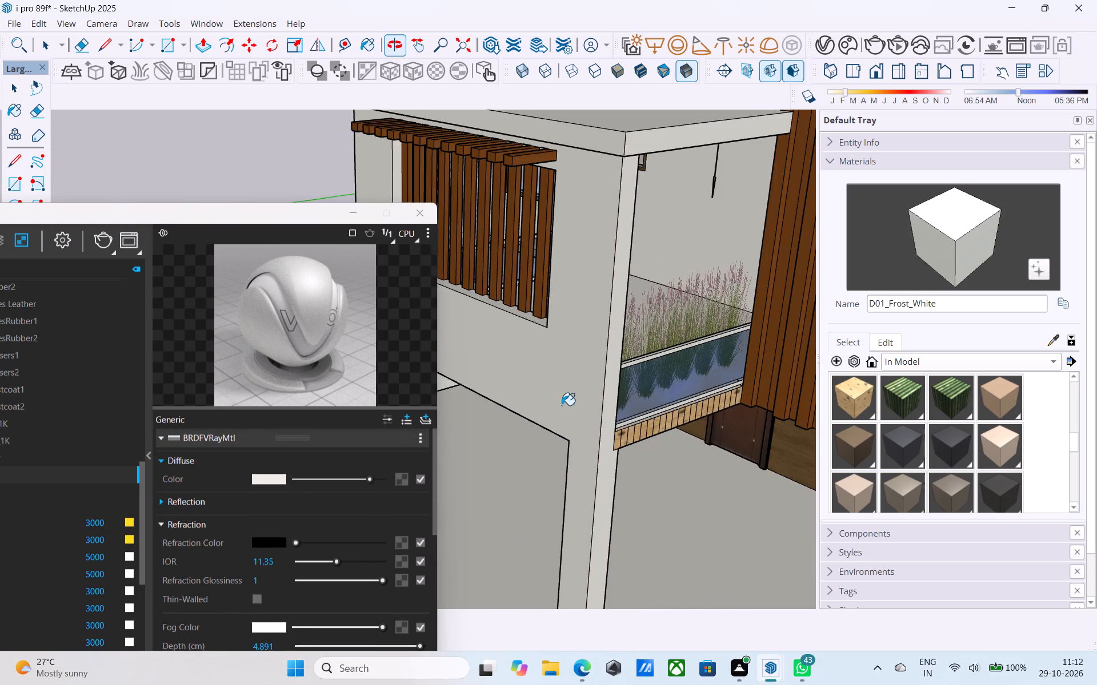
scroll(594, 313, down, 5)
scroll(307, 518, up, 1)
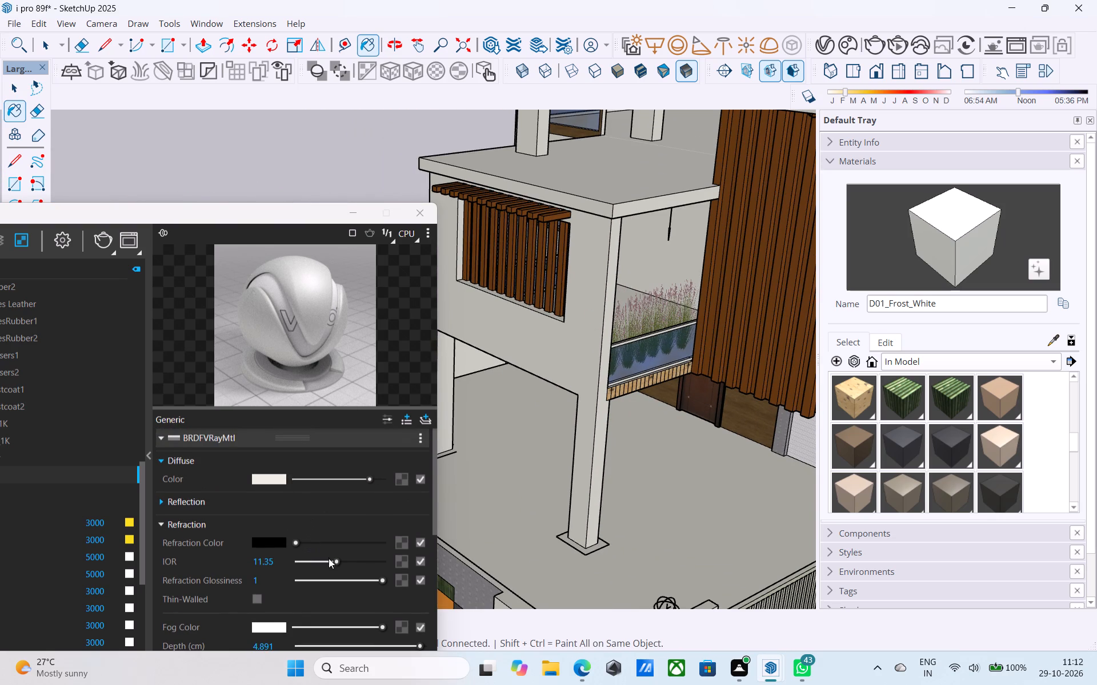
Try different refraction IOR values on D01_Frost_White from 0 upward, ending at 25.
drag(333, 561, 292, 555)
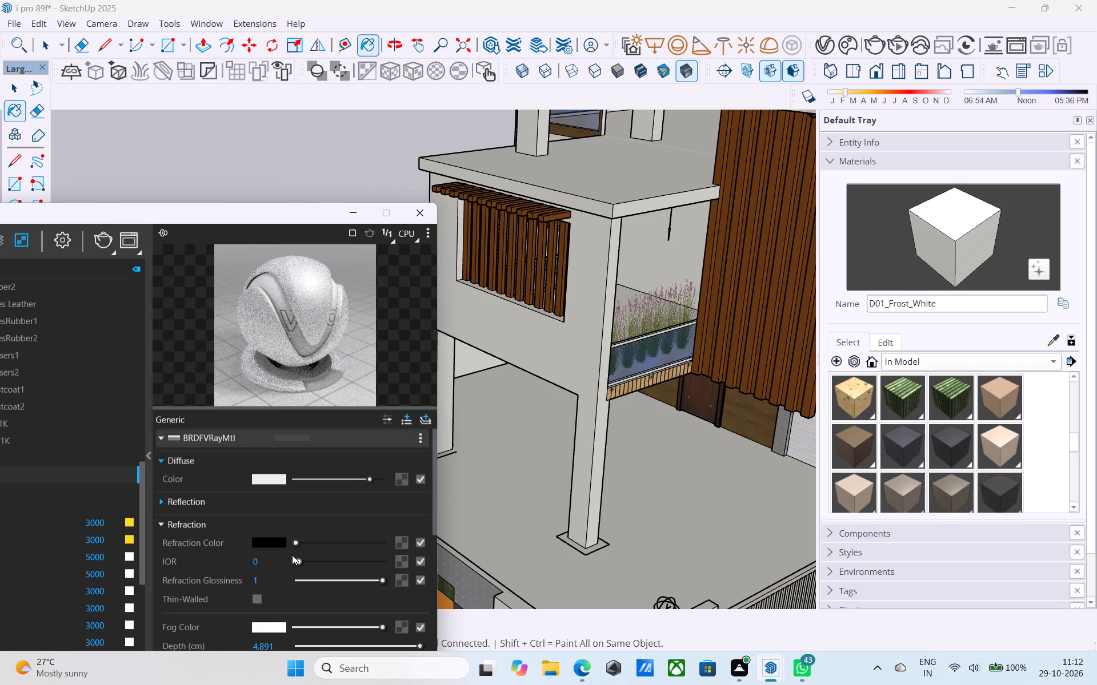
drag(292, 555, 315, 562)
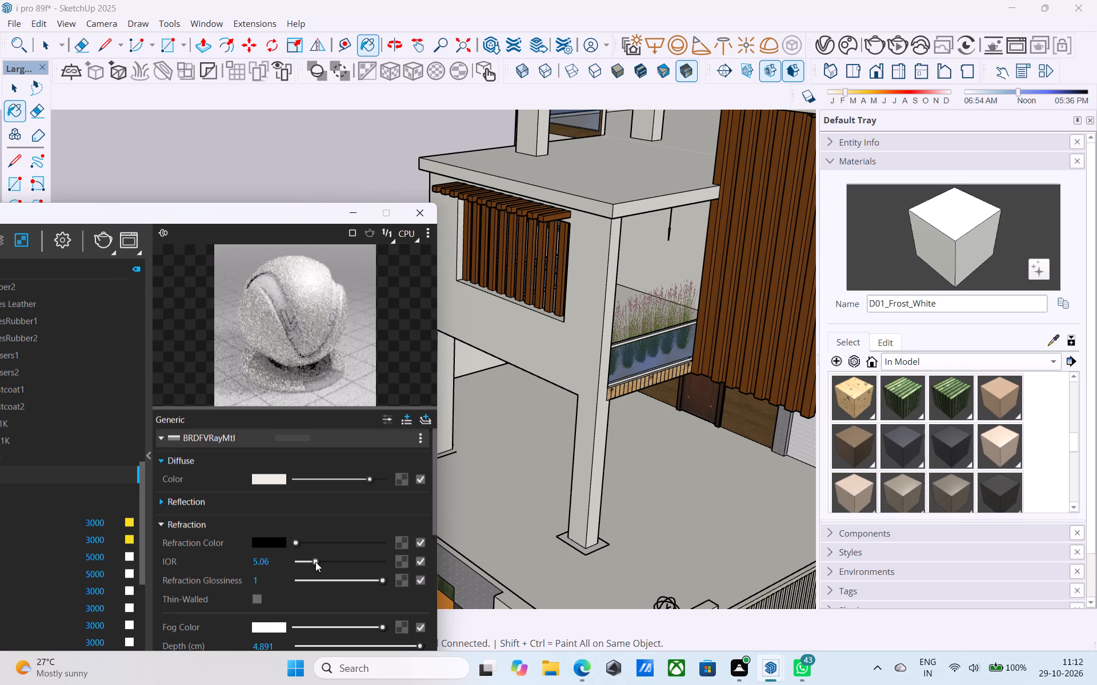
drag(315, 562, 344, 563)
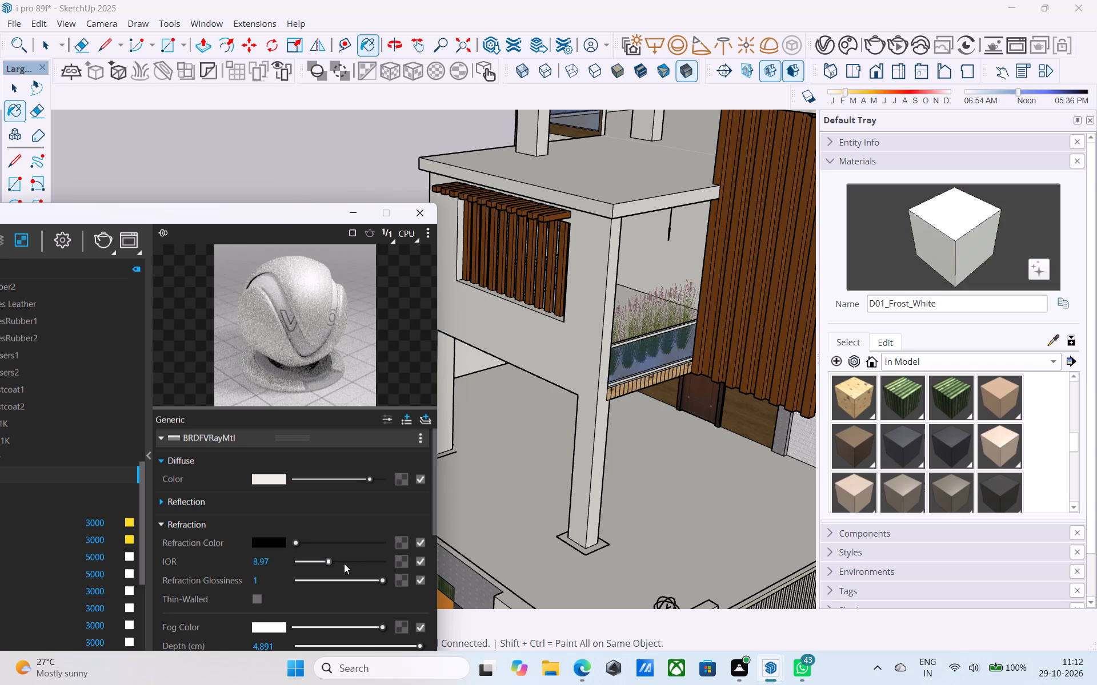
drag(344, 563, 374, 560)
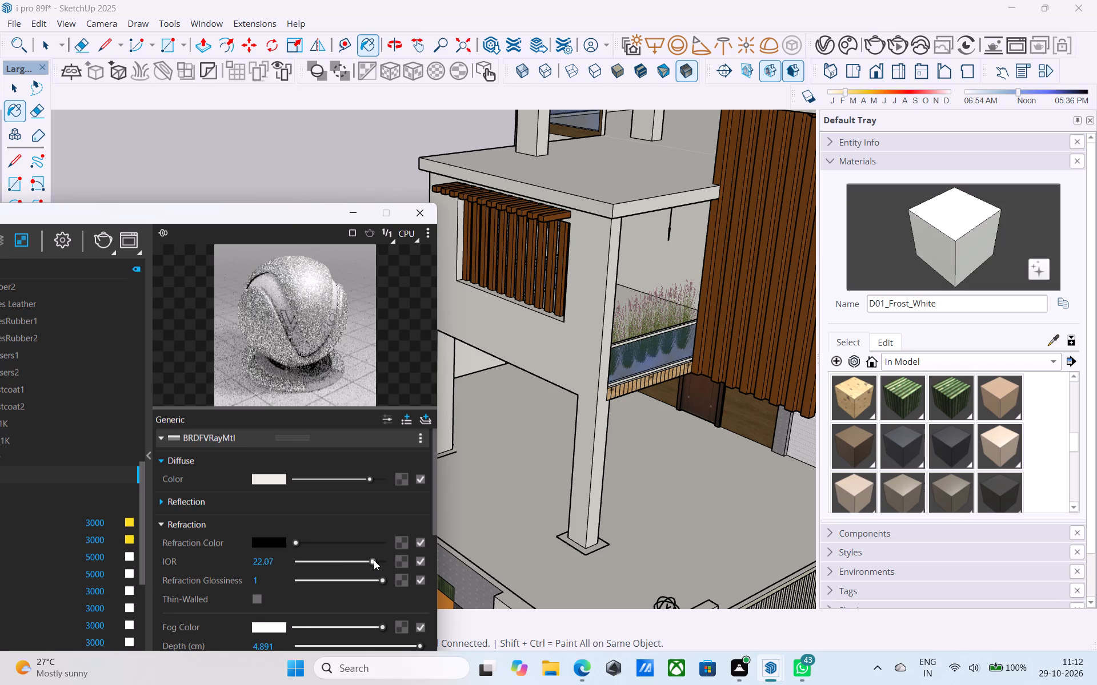
drag(374, 560, 377, 559)
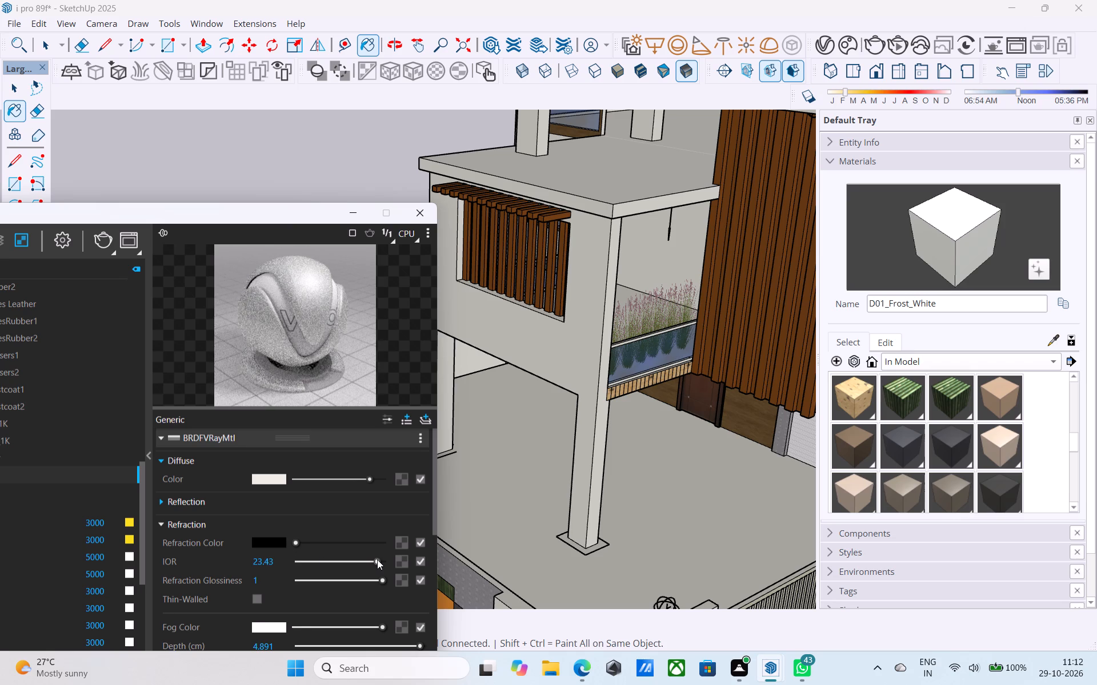
drag(375, 562, 397, 556)
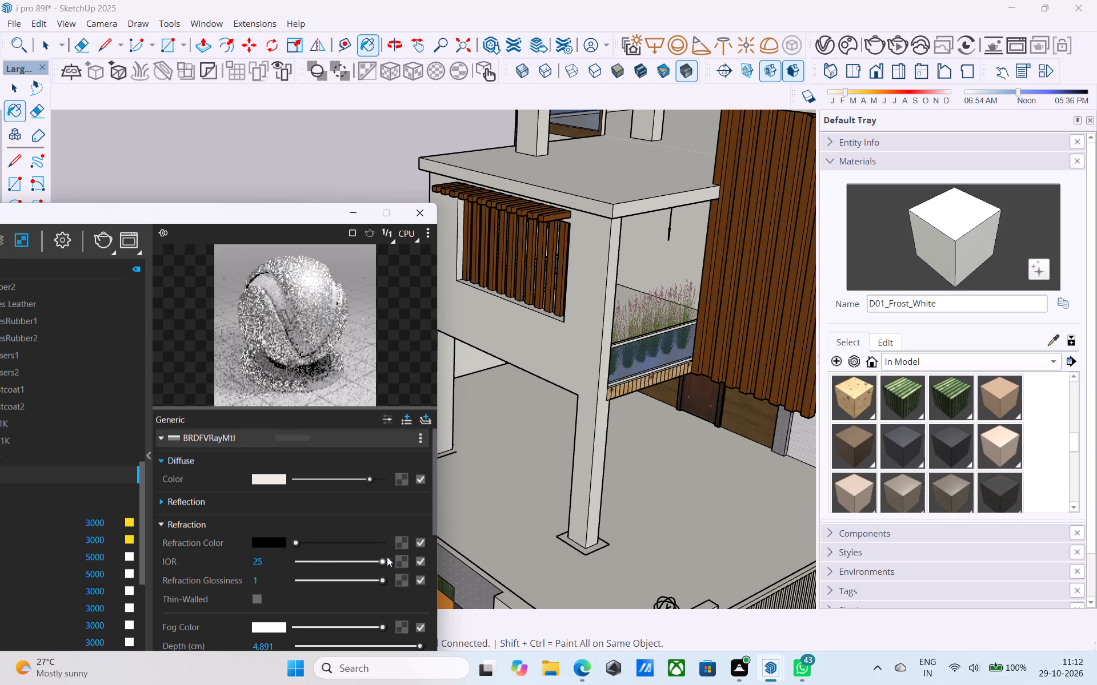
Set the reflection roughness of D01_Frost_White to 1, trying 0 first.
scroll(283, 526, down, 1)
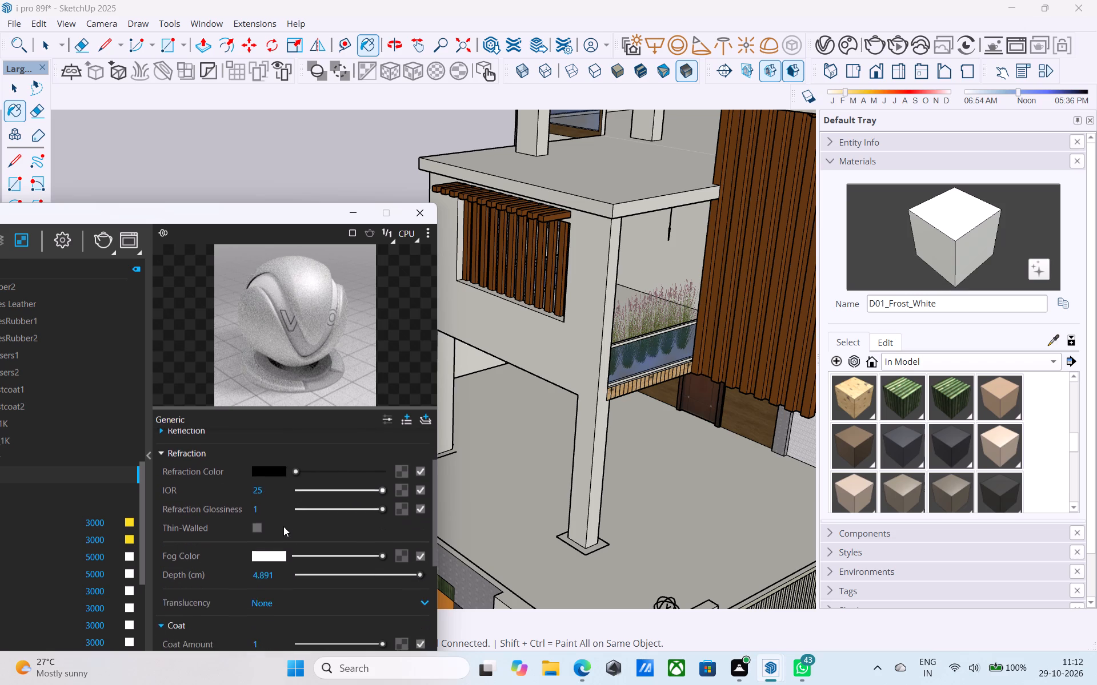
scroll(283, 526, up, 1)
click(228, 505)
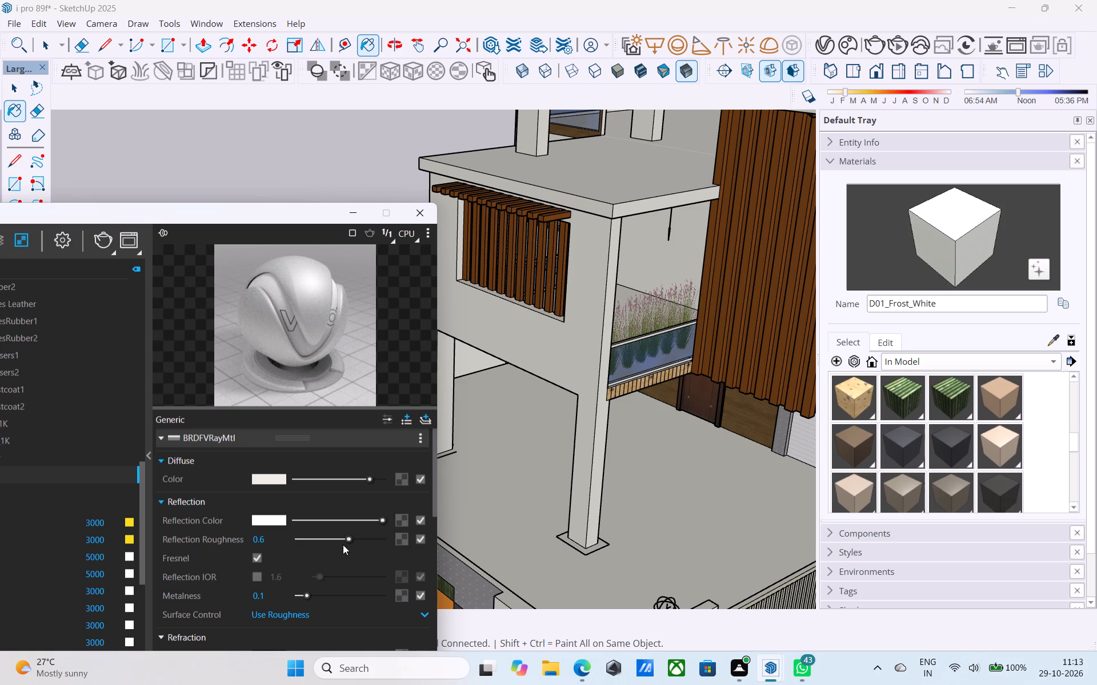
drag(349, 540, 290, 539)
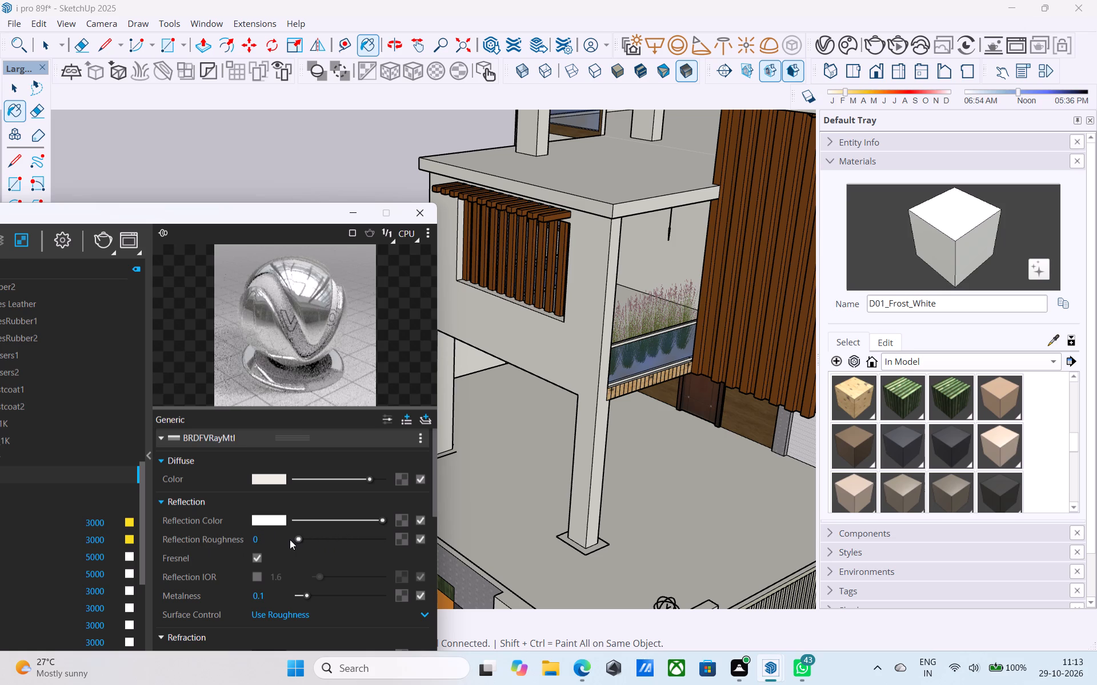
drag(297, 541, 387, 545)
Examine the house front, balcony and boundary walls from low and distant viewpoints to judge the rougher wall finish.
scroll(519, 430, down, 8)
middle_drag(517, 457, 499, 299)
scroll(537, 325, up, 4)
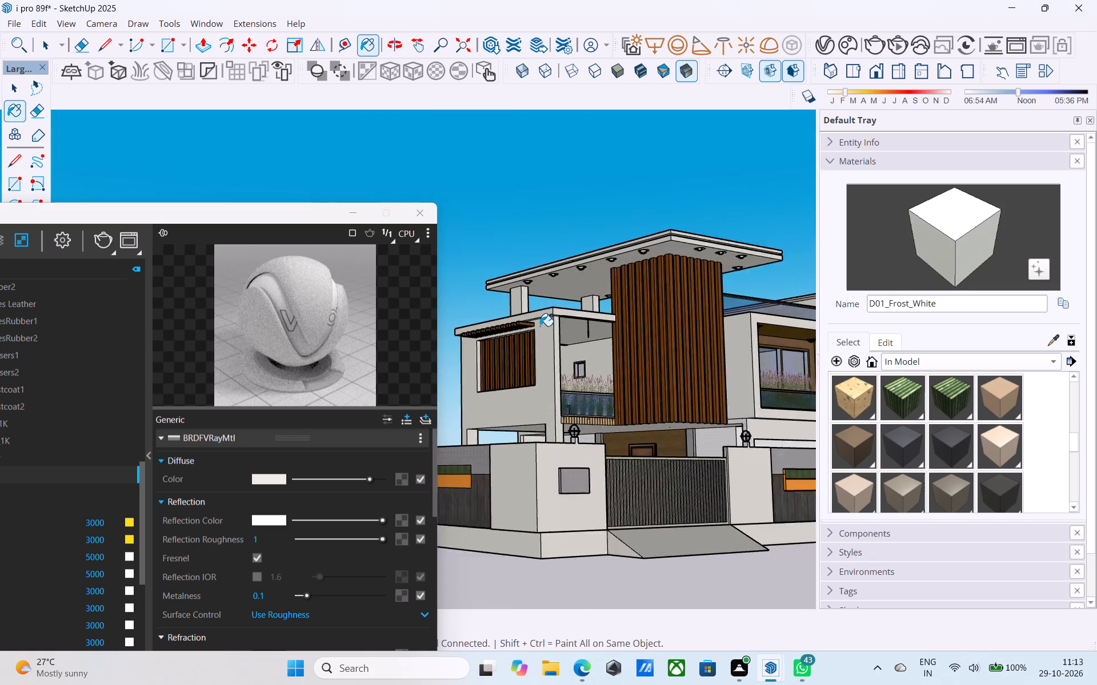
middle_drag(564, 349, 555, 378)
scroll(555, 378, down, 3)
middle_drag(555, 378, 515, 392)
middle_drag(607, 422, 598, 416)
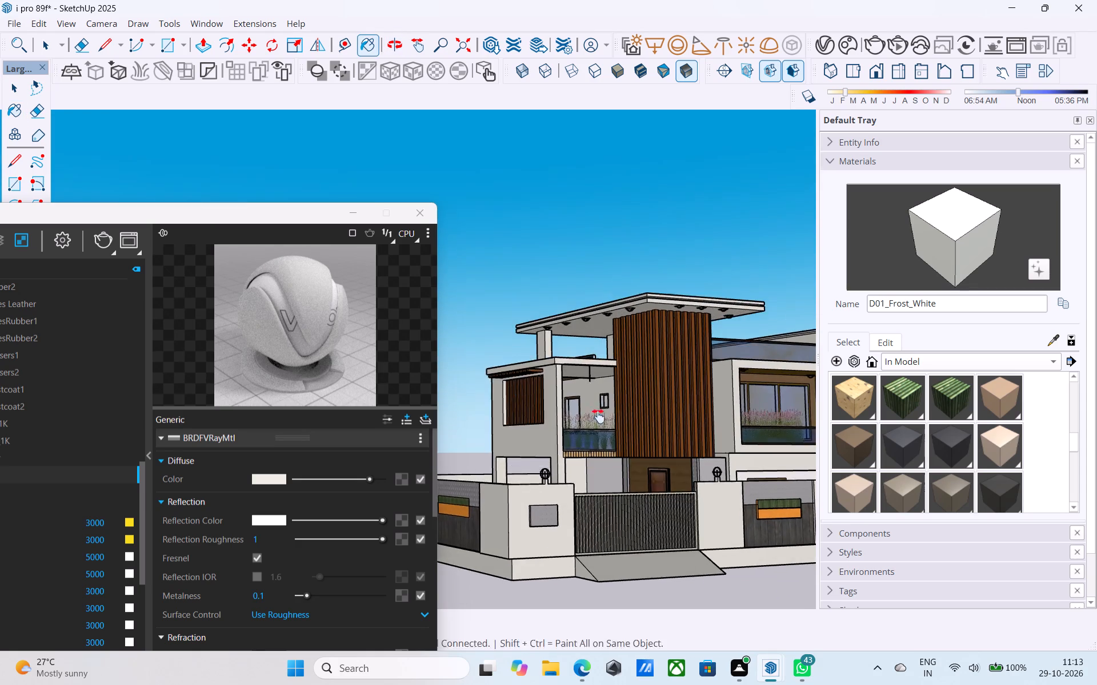
middle_drag(598, 416, 565, 404)
scroll(567, 405, down, 3)
shift+middle_drag(598, 418, 633, 455)
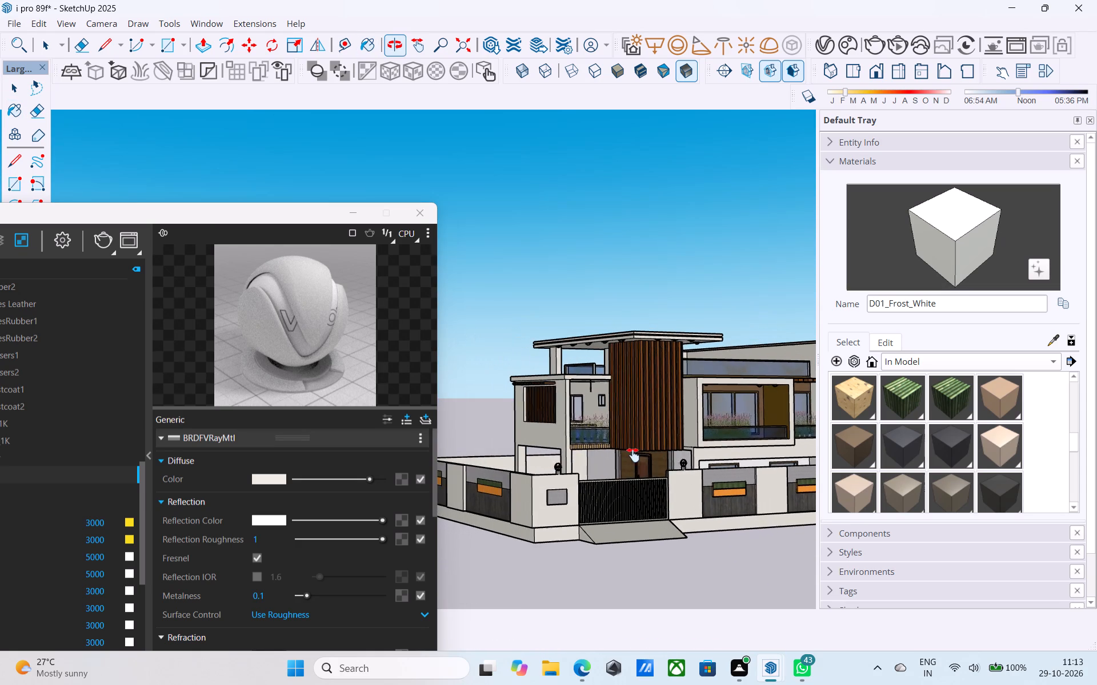
Close the V-Ray Asset Editor and save the house model.
shift+middle_drag(633, 455, 623, 454)
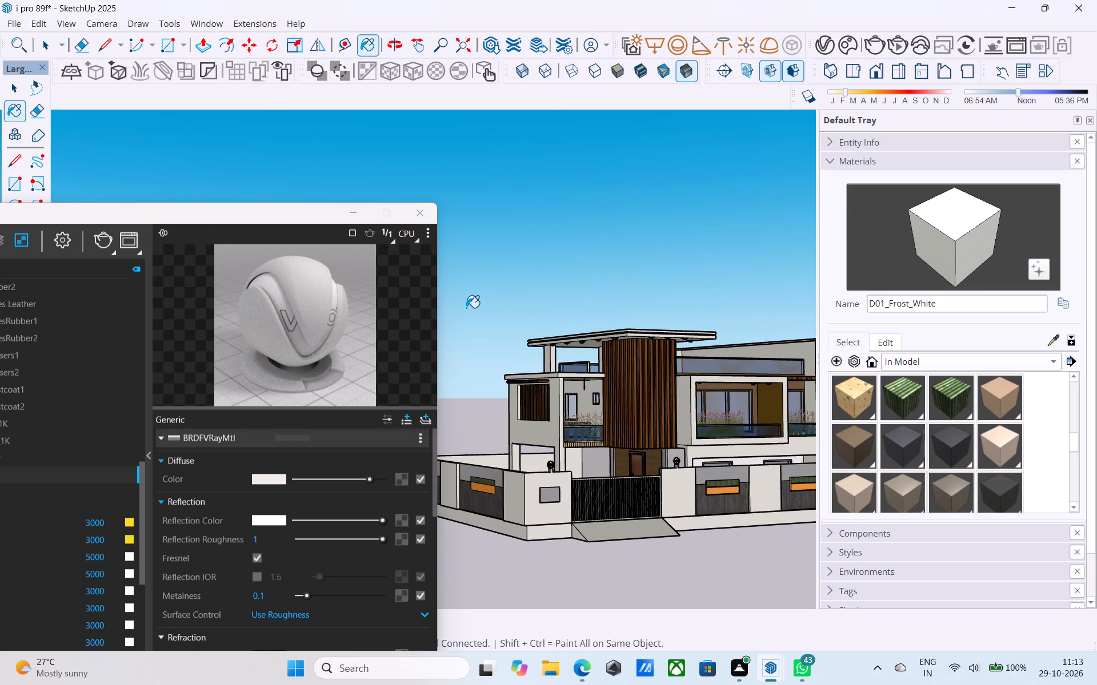
click(413, 211)
scroll(397, 218, down, 7)
middle_drag(423, 288, 403, 298)
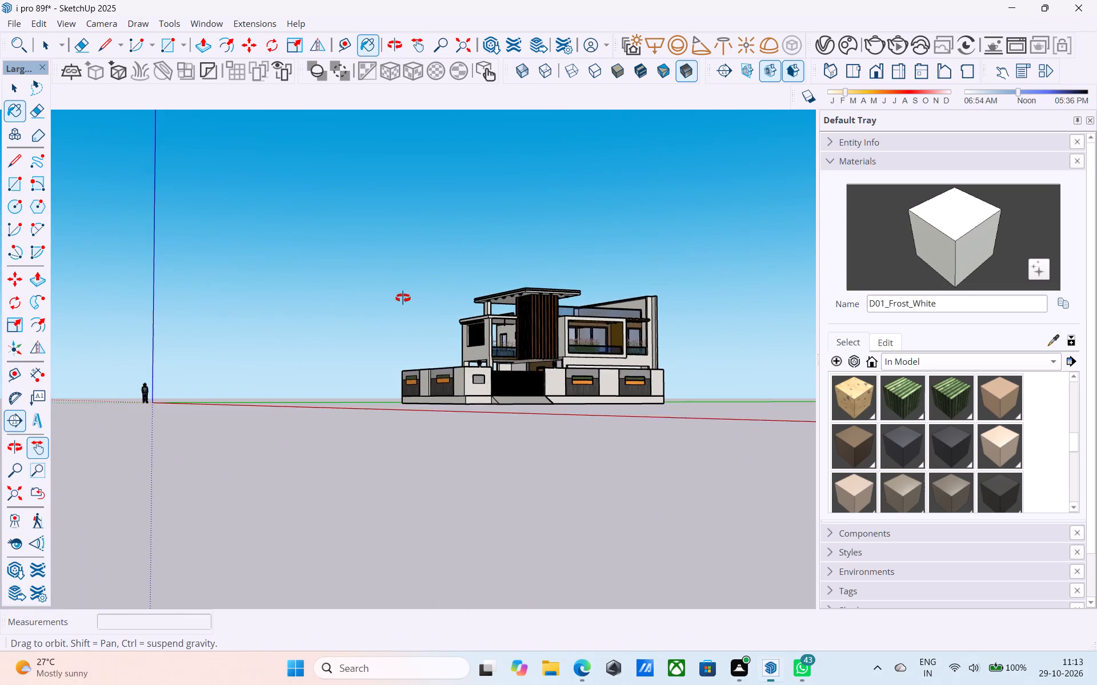
middle_drag(403, 298, 393, 305)
scroll(533, 346, up, 6)
key(space)
key(ctrl+s)
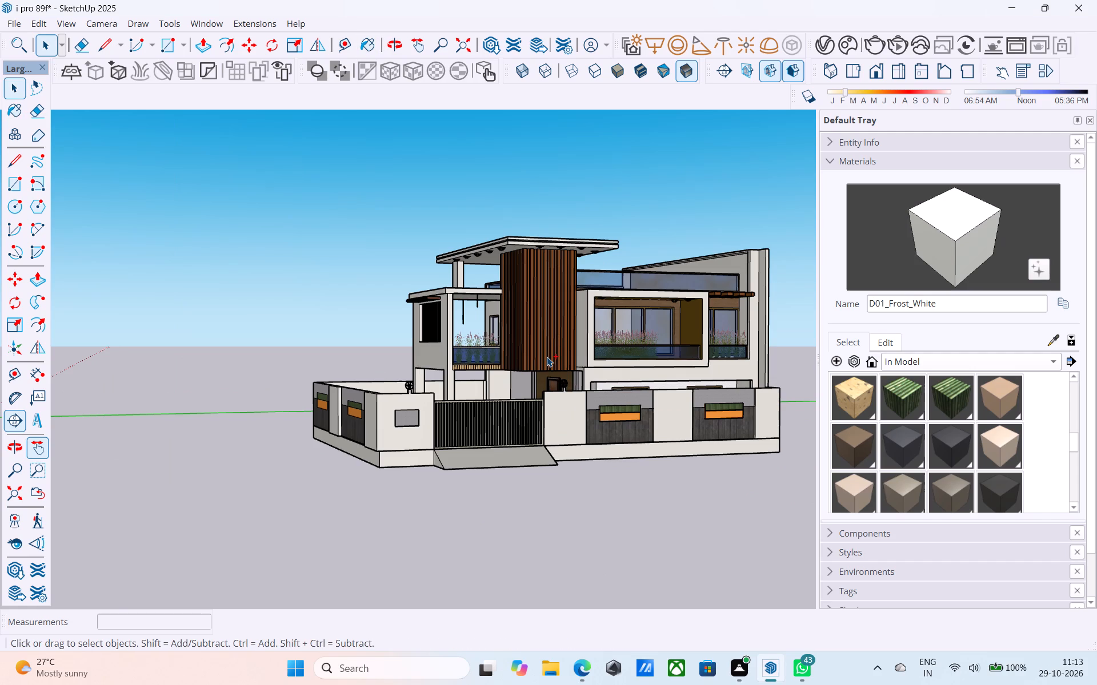
Run a V-Ray test render of the house's gate front and boundary walls, stopping it after an early look.
scroll(547, 357, down, 4)
middle_drag(582, 388, 600, 429)
scroll(570, 378, up, 4)
shift+middle_drag(534, 348, 543, 361)
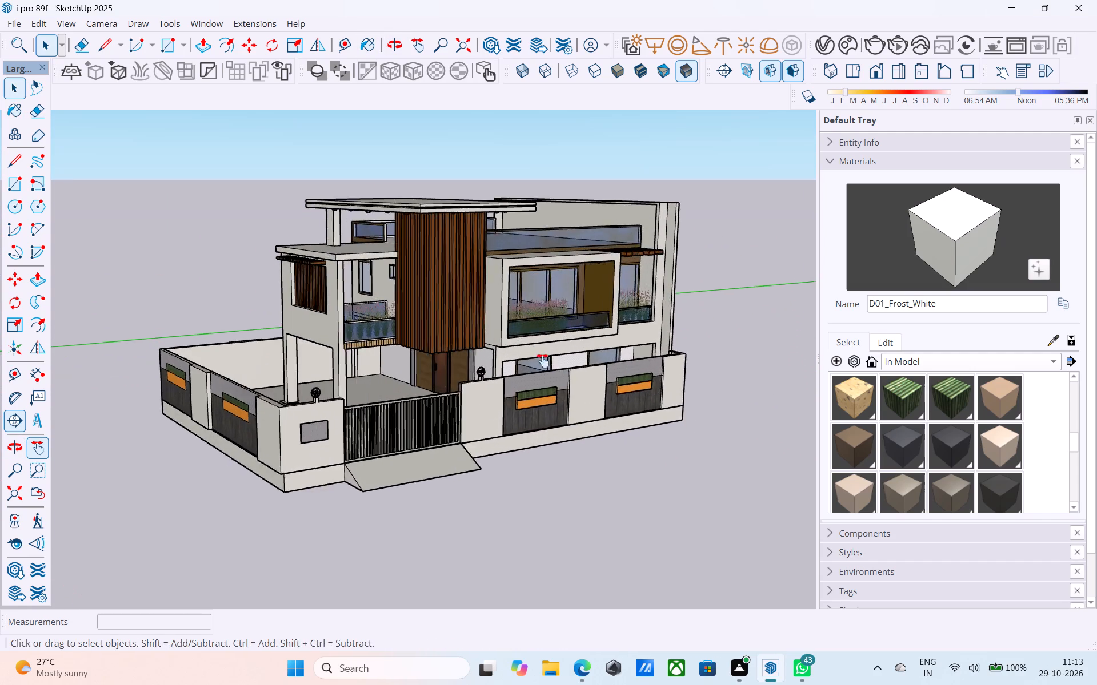
shift+middle_drag(543, 361, 547, 341)
scroll(546, 342, up, 3)
shift+middle_drag(542, 352, 606, 366)
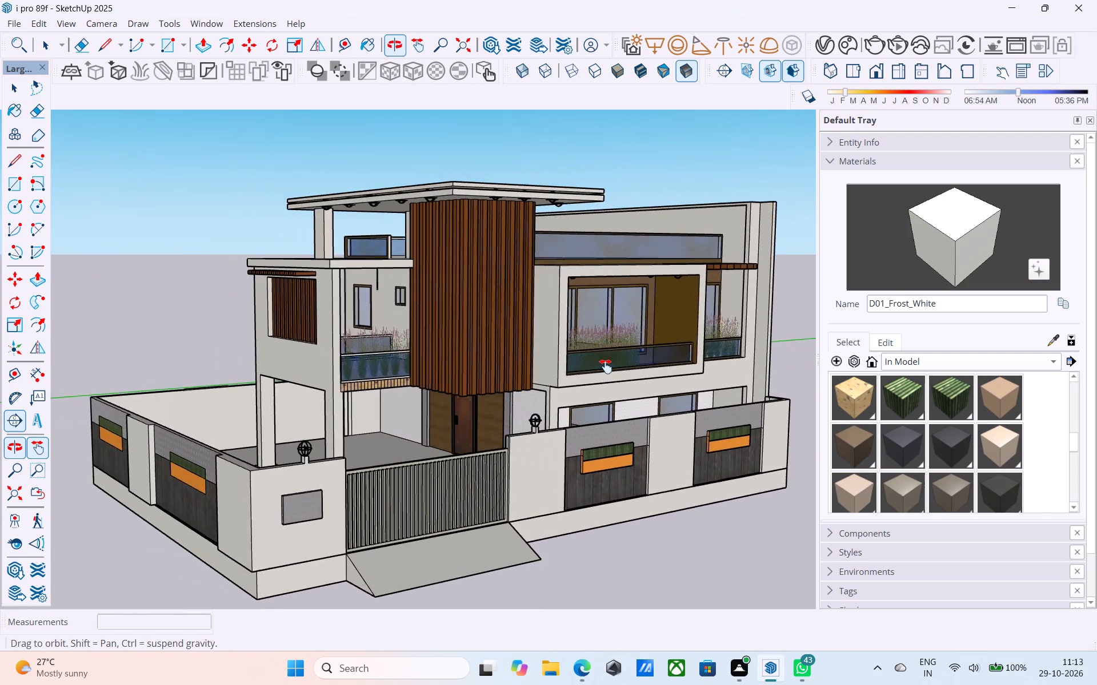
shift+middle_drag(606, 366, 517, 352)
scroll(558, 345, up, 1)
scroll(518, 352, down, 3)
shift+middle_drag(562, 358, 531, 350)
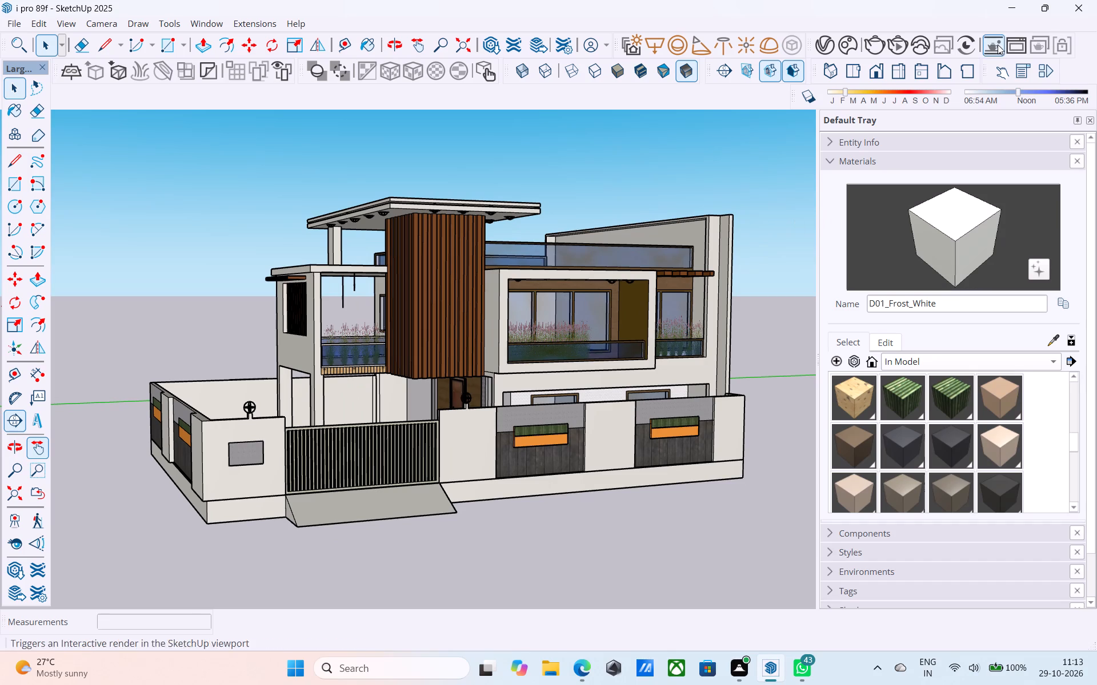
click(874, 39)
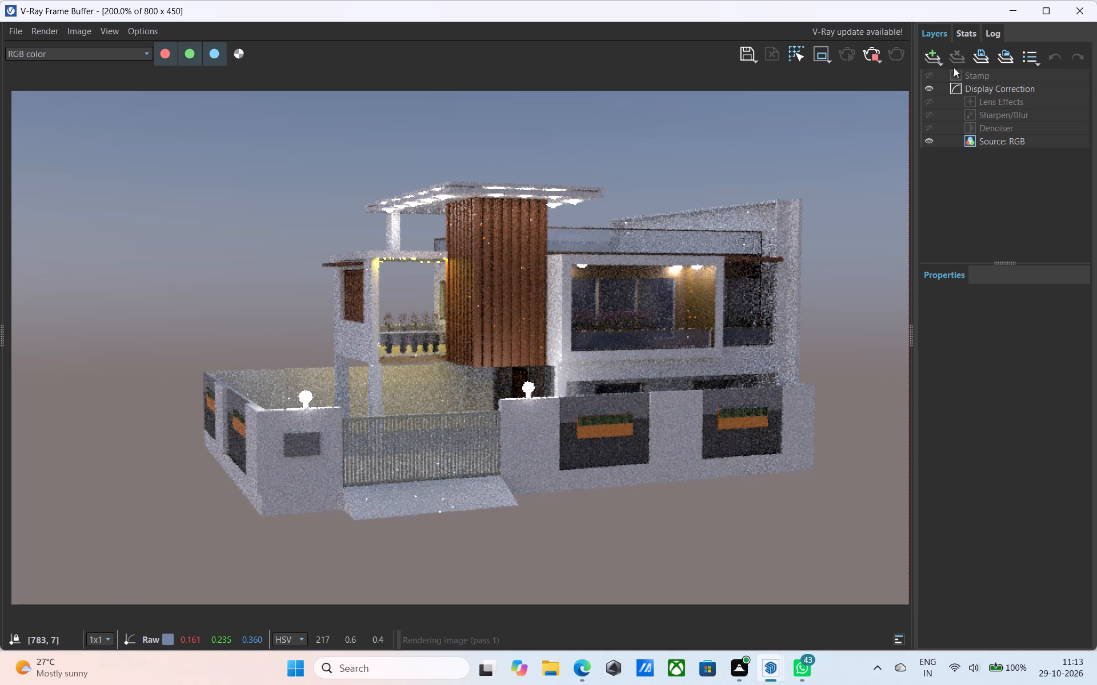
click(877, 54)
click(1084, 4)
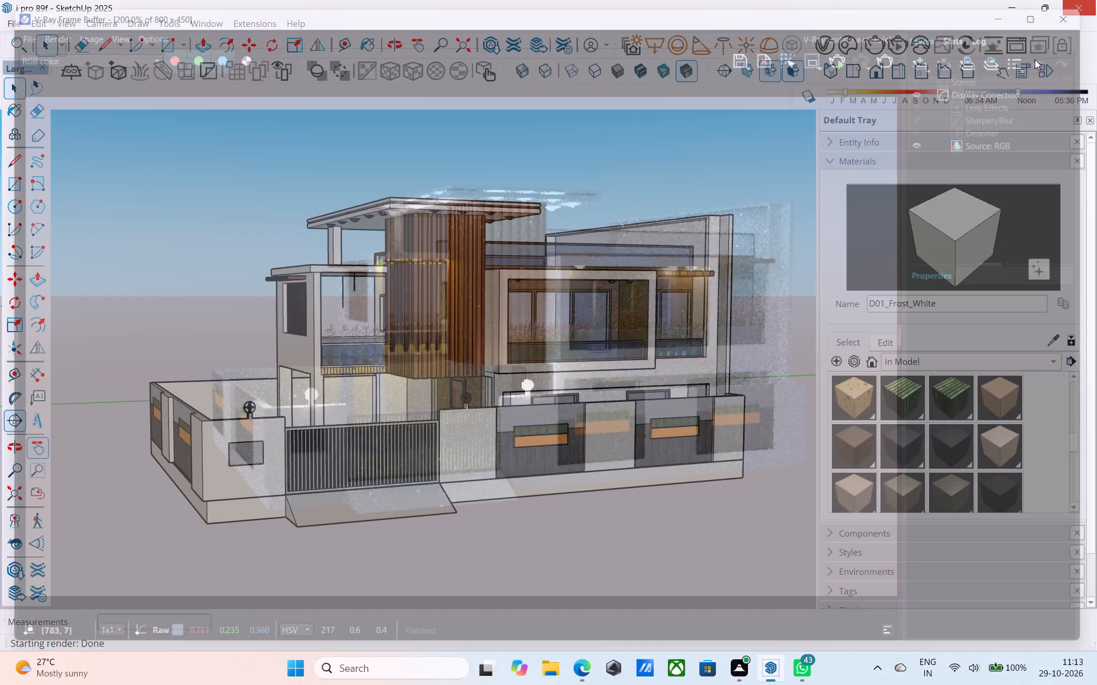
Switch on SunLight among the scene's lights in the V-Ray Asset Editor.
click(812, 44)
click(823, 46)
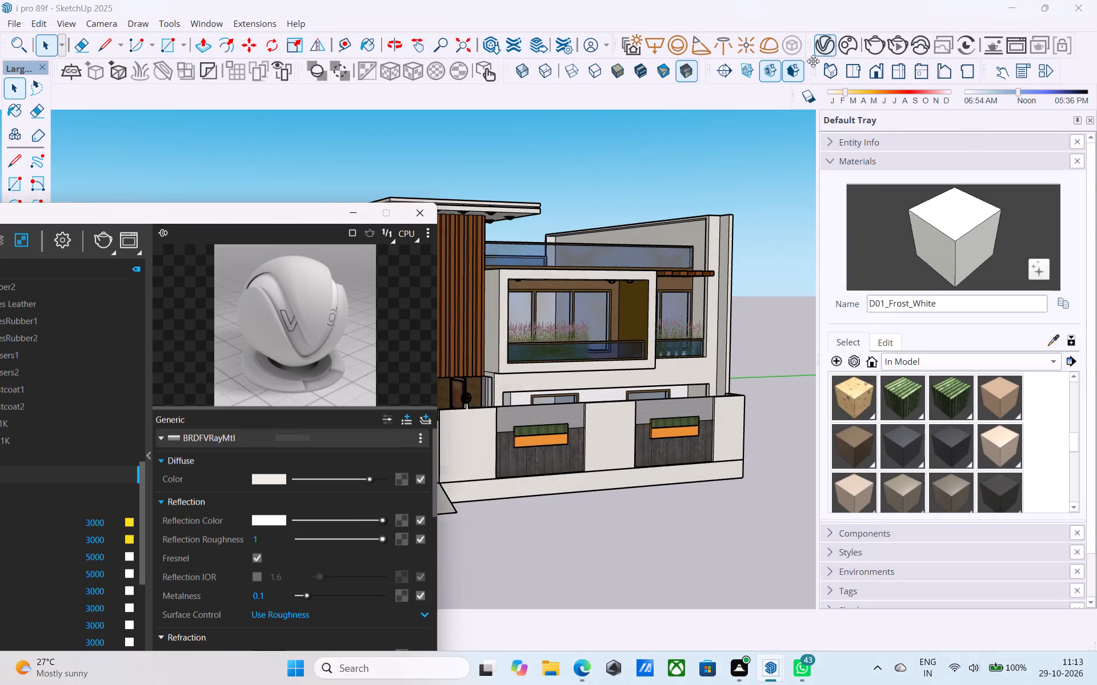
scroll(297, 553, down, 4)
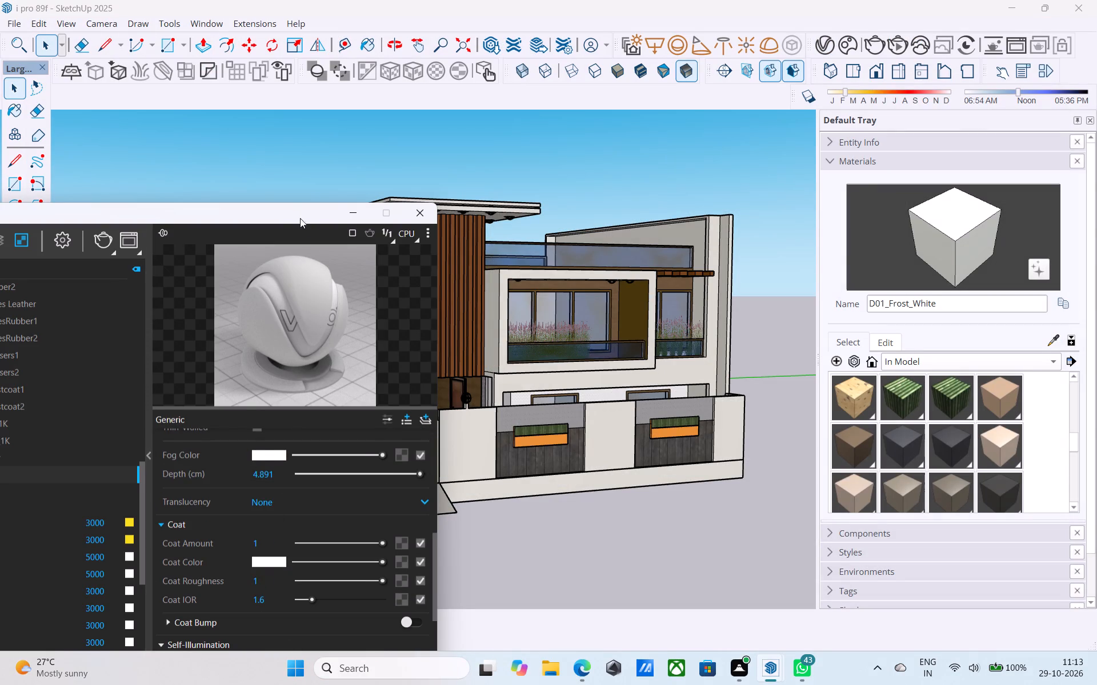
drag(293, 211, 496, 119)
click(353, 360)
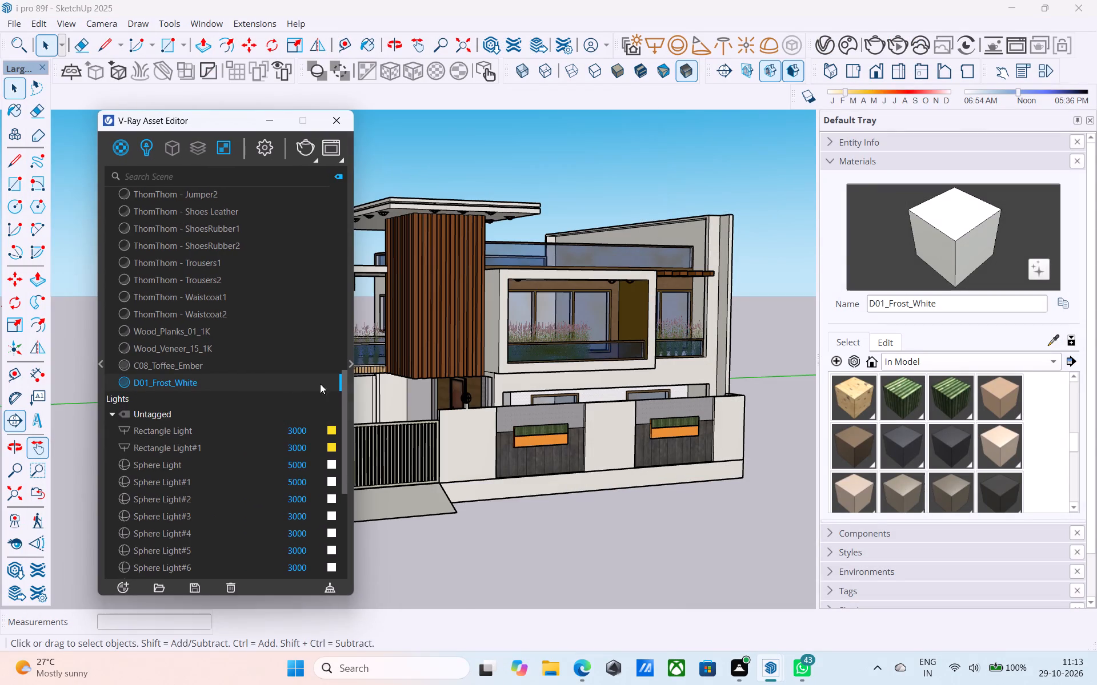
scroll(183, 371, down, 8)
scroll(194, 499, down, 3)
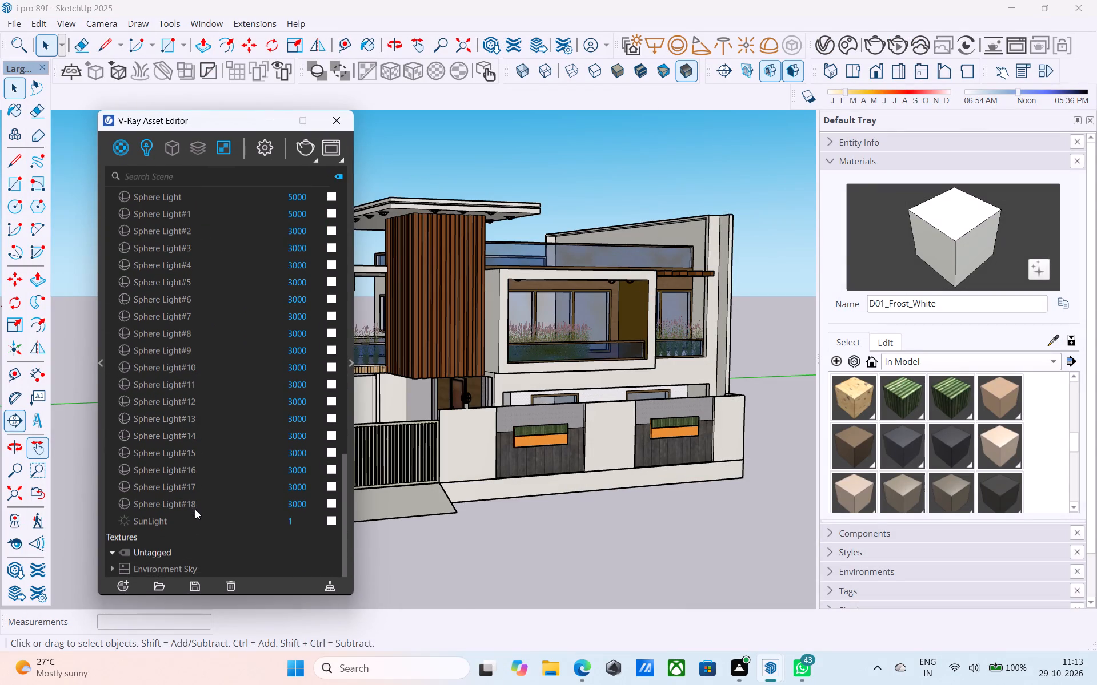
click(120, 521)
click(339, 115)
Render the house from a raised corner view and examine the sunlit walls, slat tower and yellow-lit balcony.
middle_drag(367, 303, 459, 349)
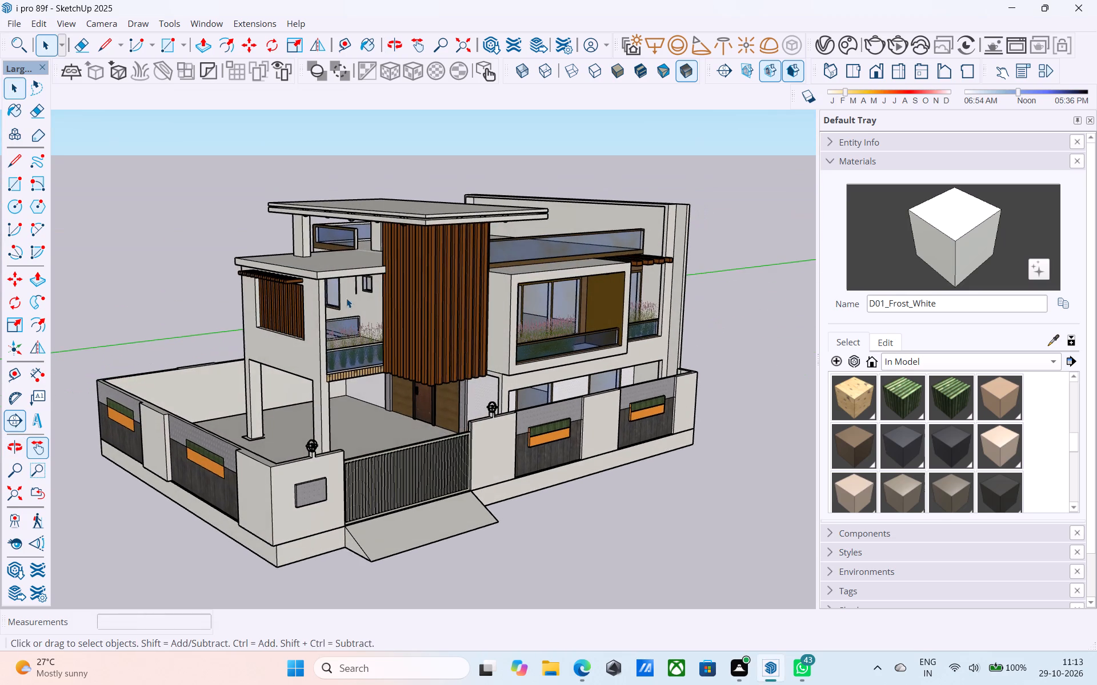
scroll(347, 298, down, 1)
middle_drag(349, 298, 363, 276)
scroll(381, 297, up, 2)
shift+middle_drag(401, 312, 418, 307)
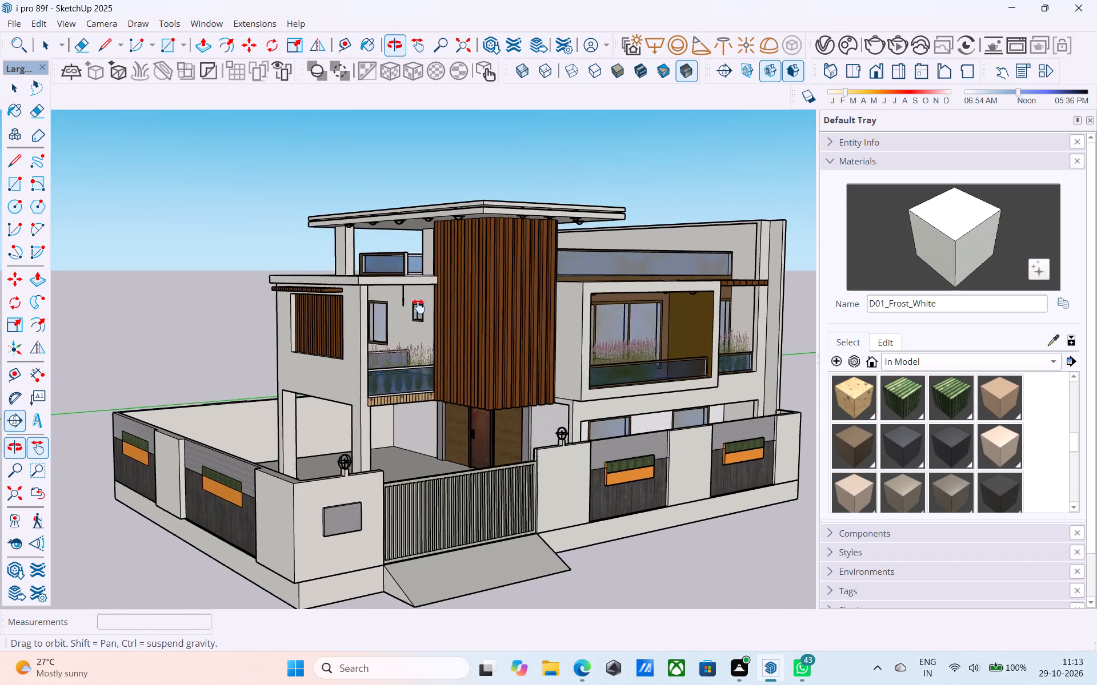
shift+middle_drag(418, 307, 410, 307)
click(874, 46)
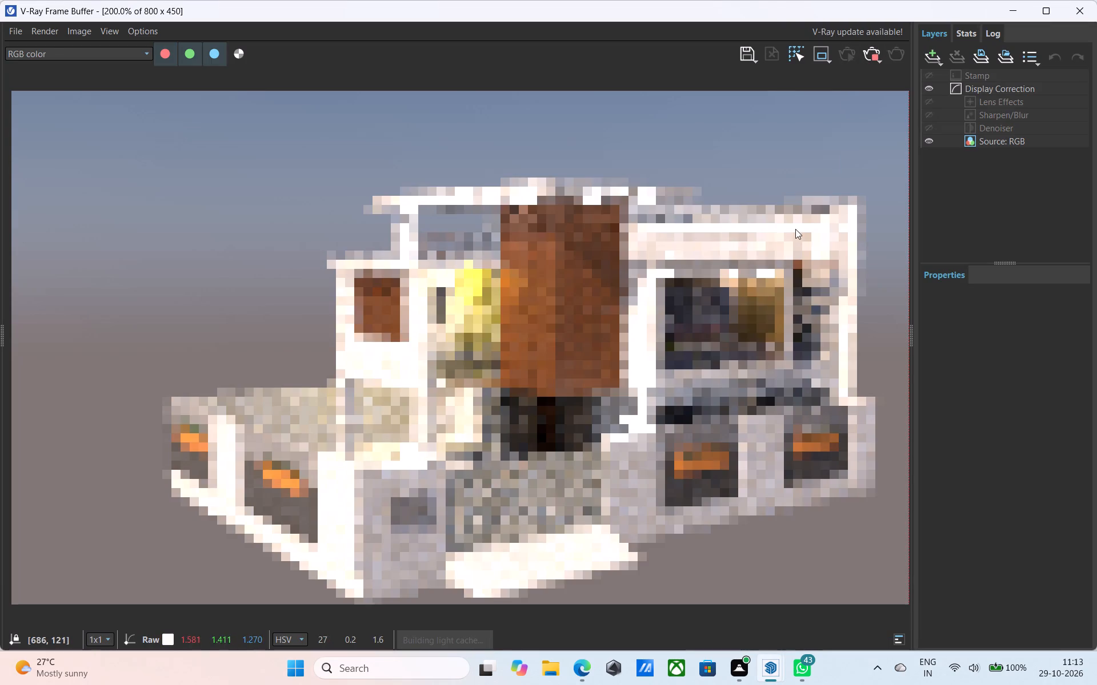
scroll(580, 316, down, 1)
scroll(450, 366, up, 1)
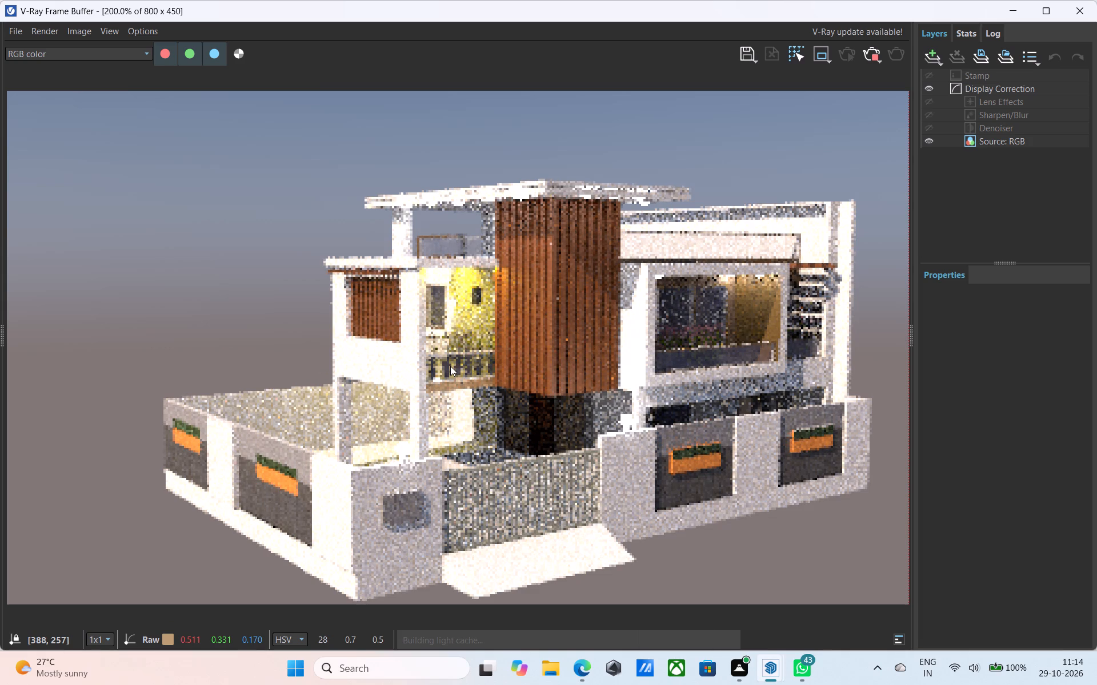
scroll(450, 366, down, 1)
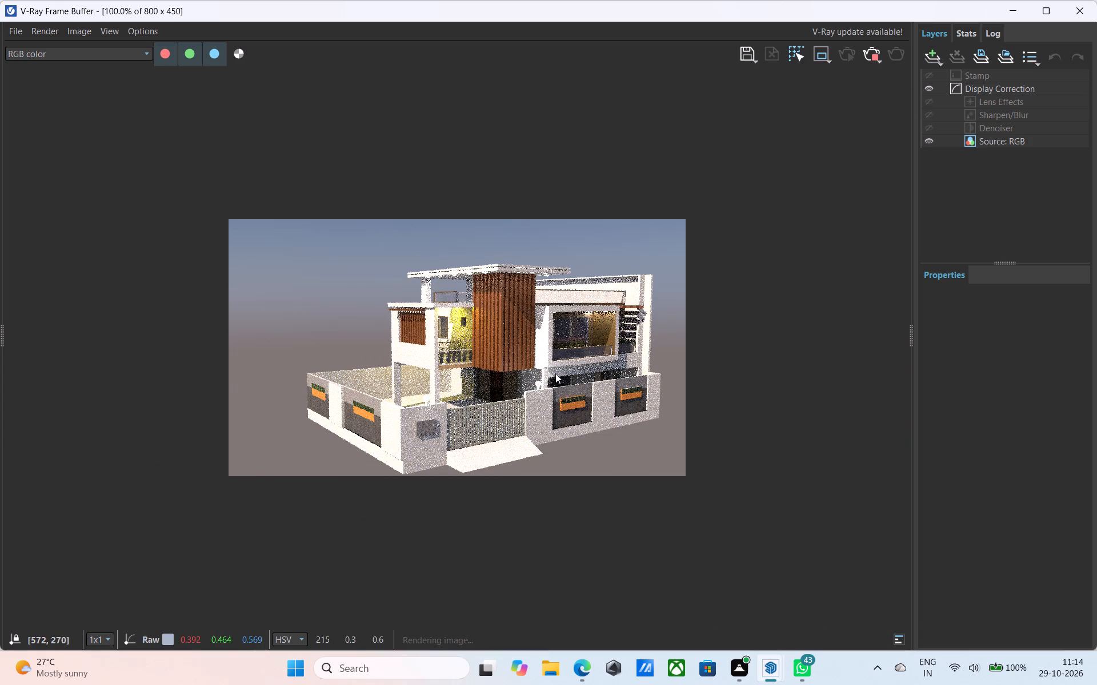
scroll(515, 393, up, 1)
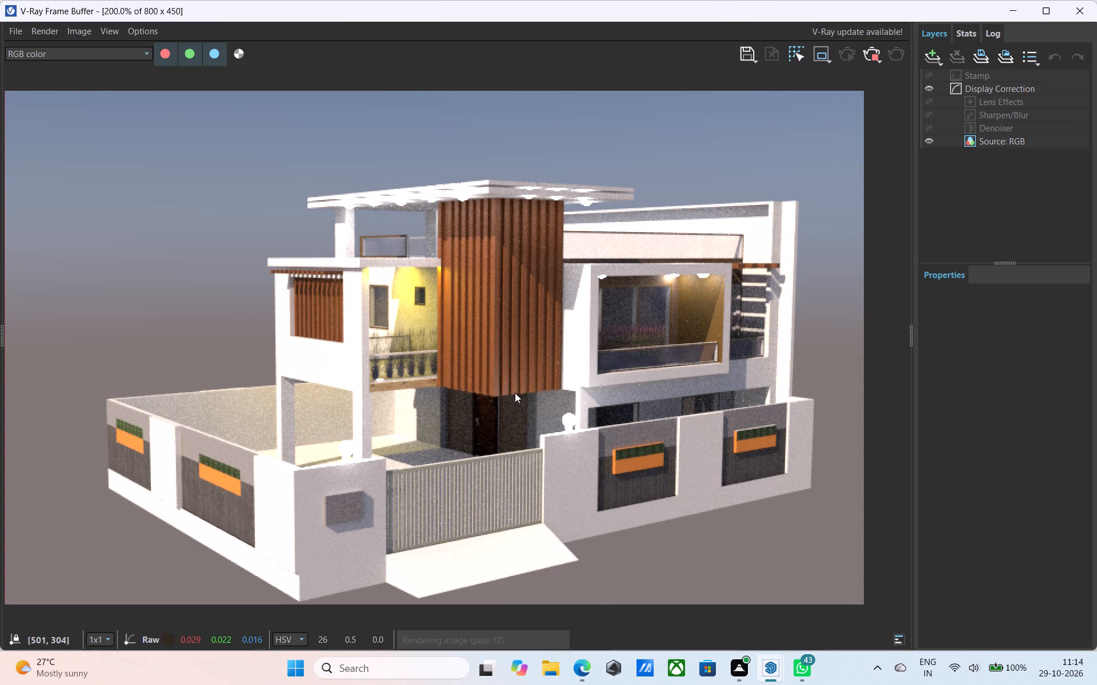
scroll(544, 323, down, 1)
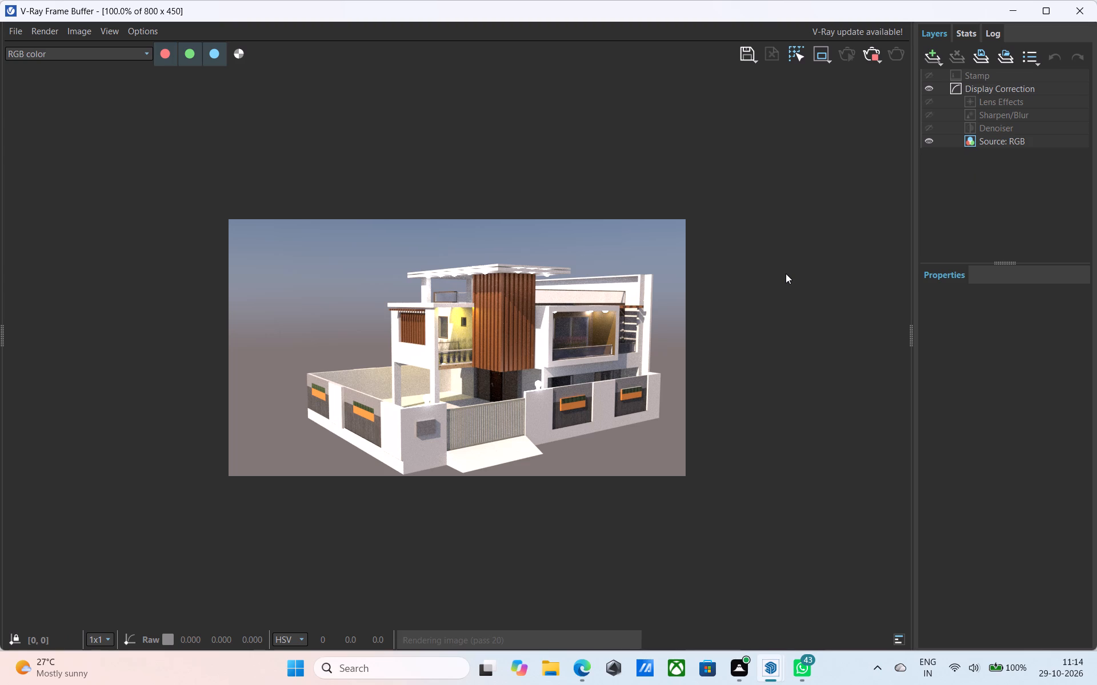
click(1065, 3)
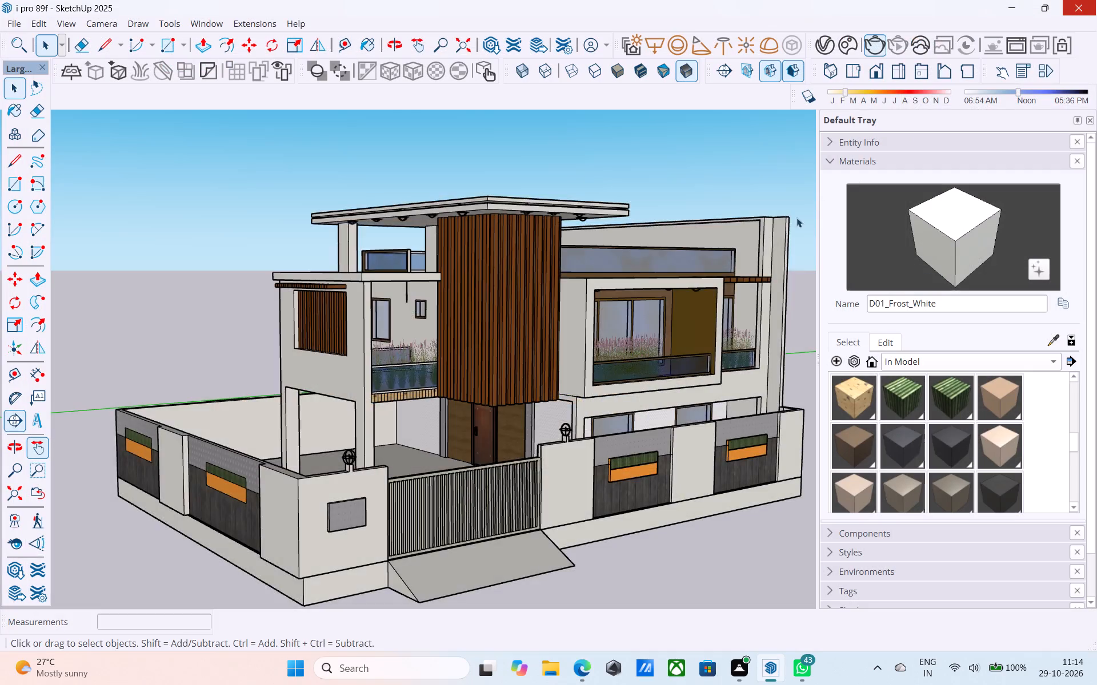
Save the house model.
scroll(761, 231, down, 3)
middle_drag(744, 232, 666, 254)
key(ctrl+s)
scroll(660, 250, down, 4)
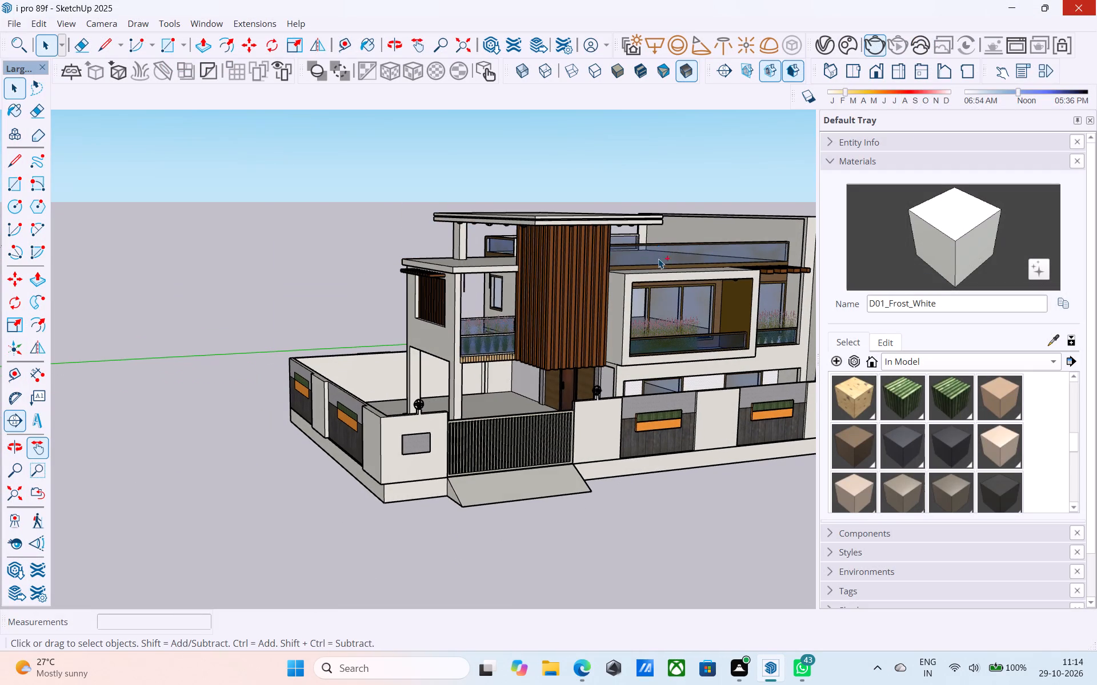
shift+middle_drag(660, 268, 598, 261)
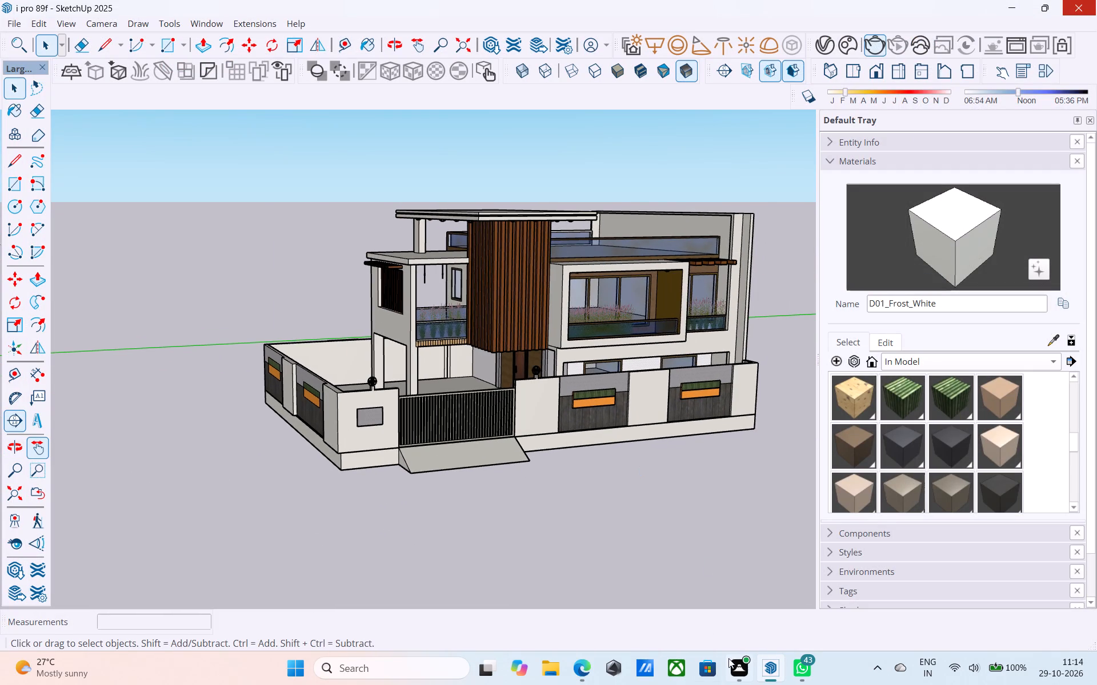